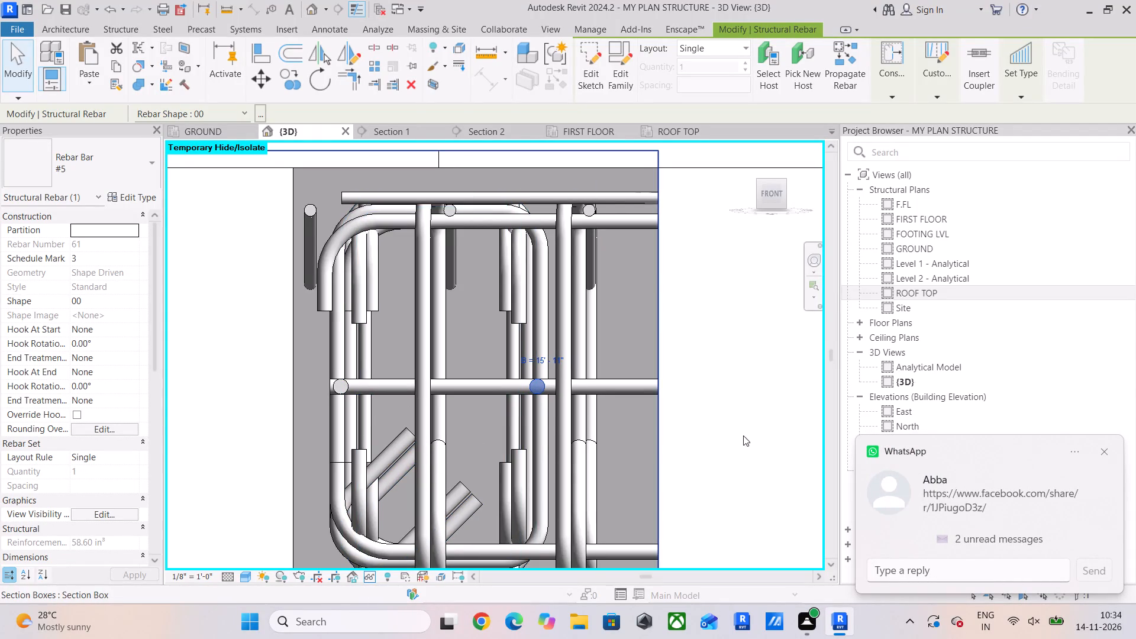
Delete the lower of the two overlapping hooked #5 bars on the right side of the beam cage in the front view.
click(1106, 449)
middle_drag(554, 435, 561, 429)
scroll(533, 322, up, 5)
scroll(533, 322, down, 3)
middle_drag(533, 322, 528, 375)
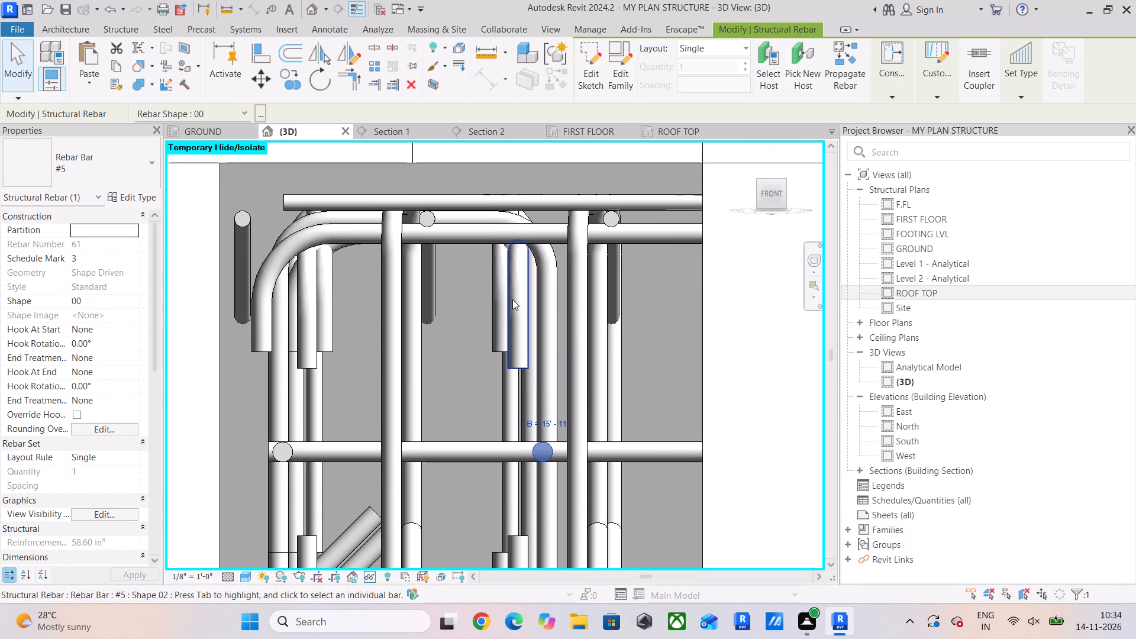
scroll(465, 344, down, 3)
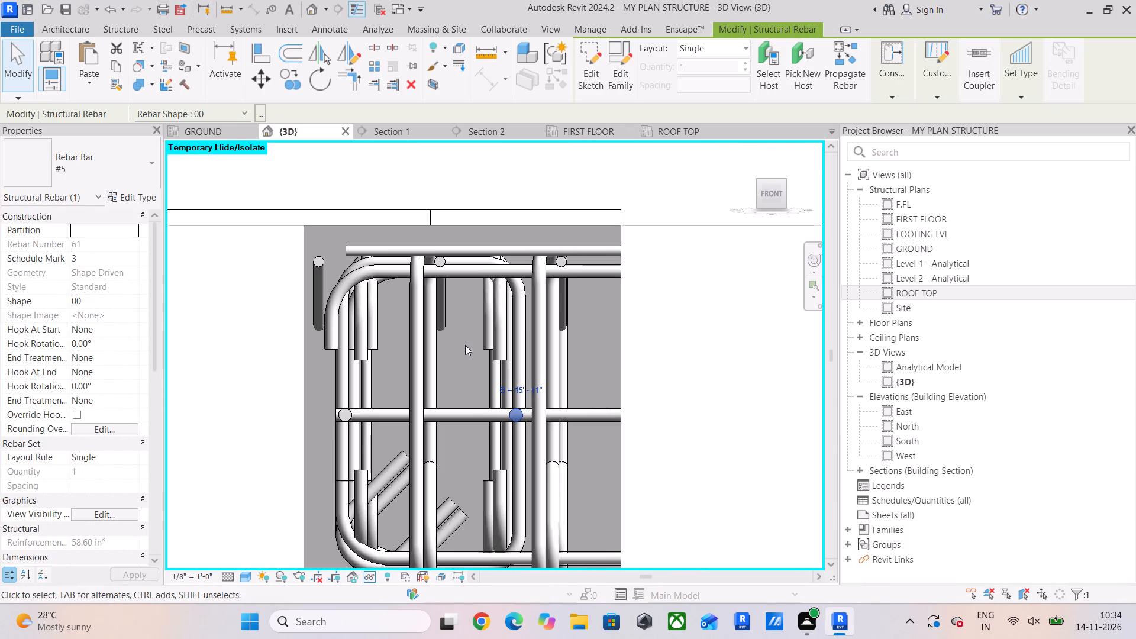
click(454, 360)
click(516, 414)
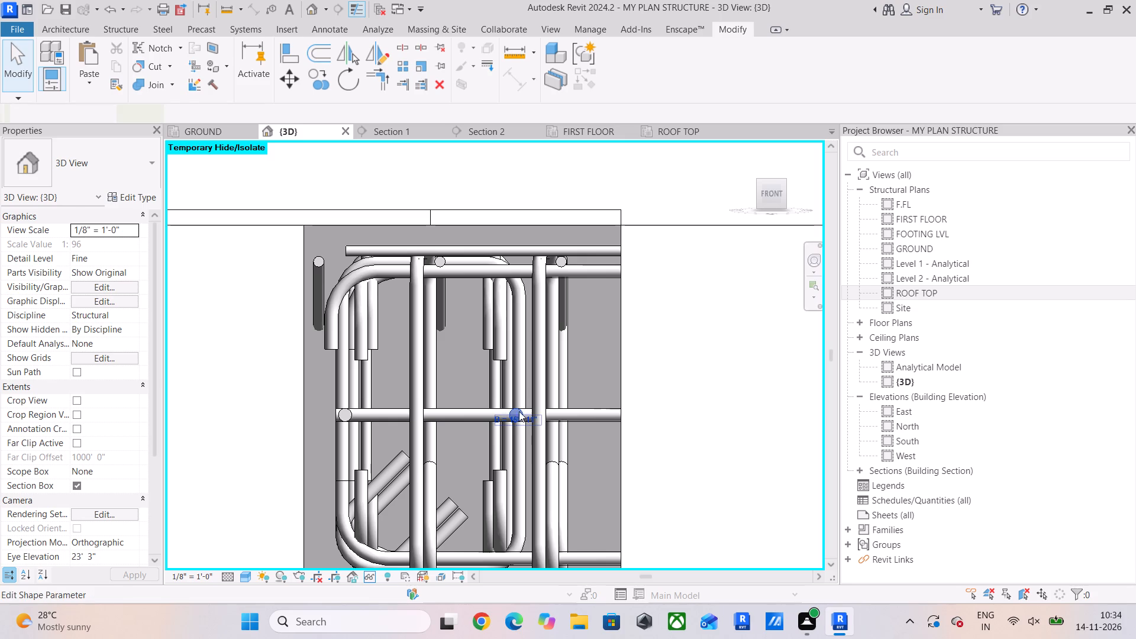
click(491, 325)
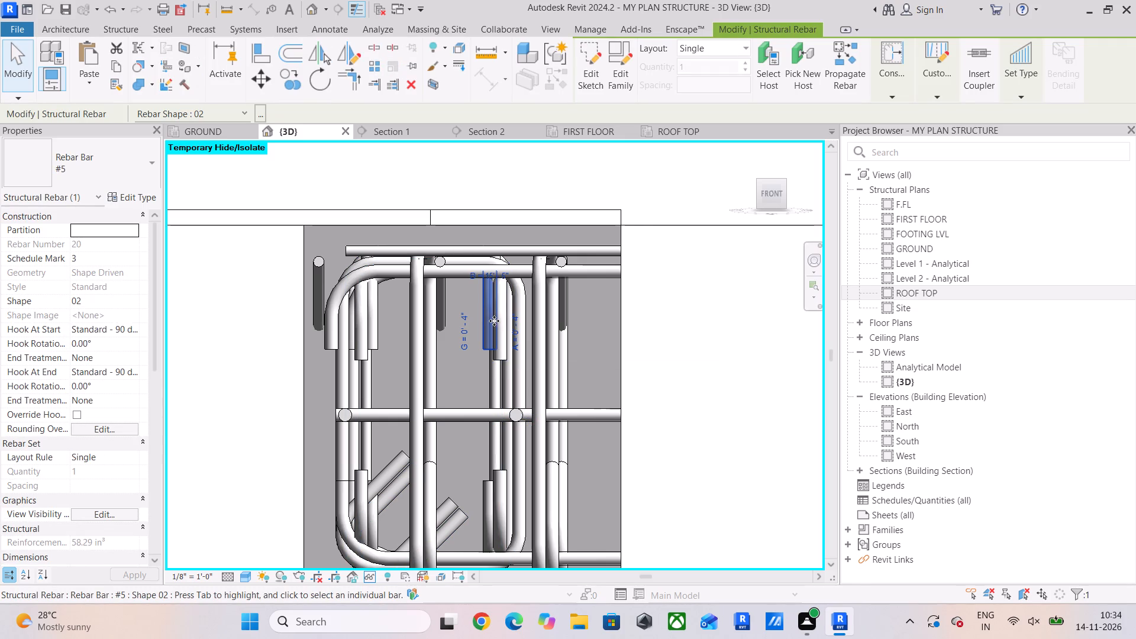
click(502, 359)
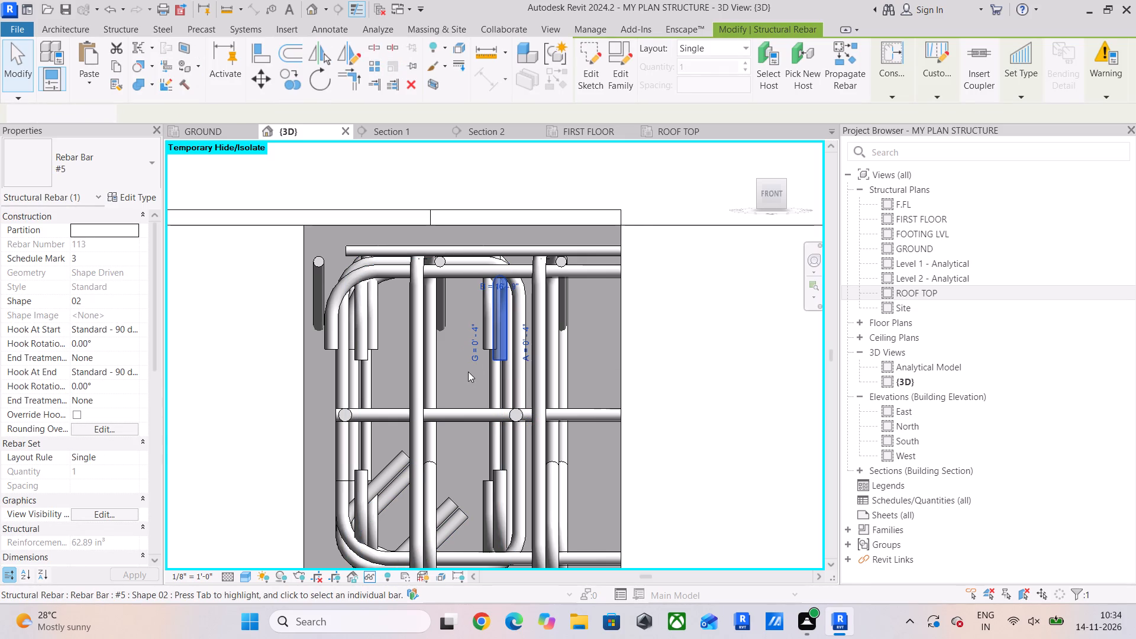
key(Delete)
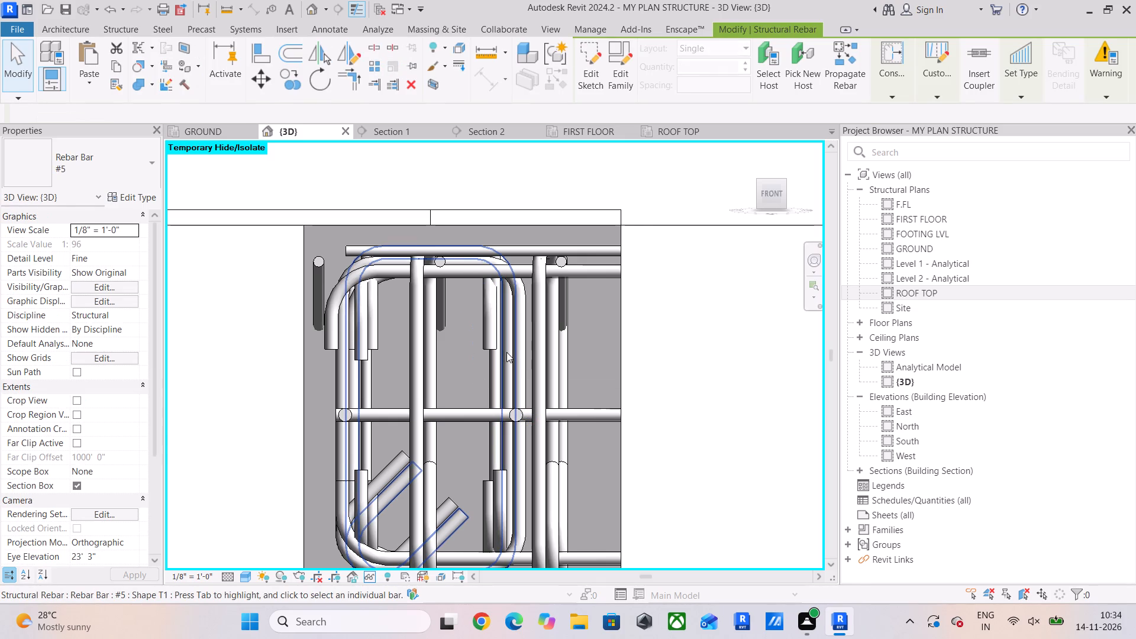
Align the hooked #5 bar on the left side of the beam cage with the adjacent straight #5 bar in the top view.
click(360, 360)
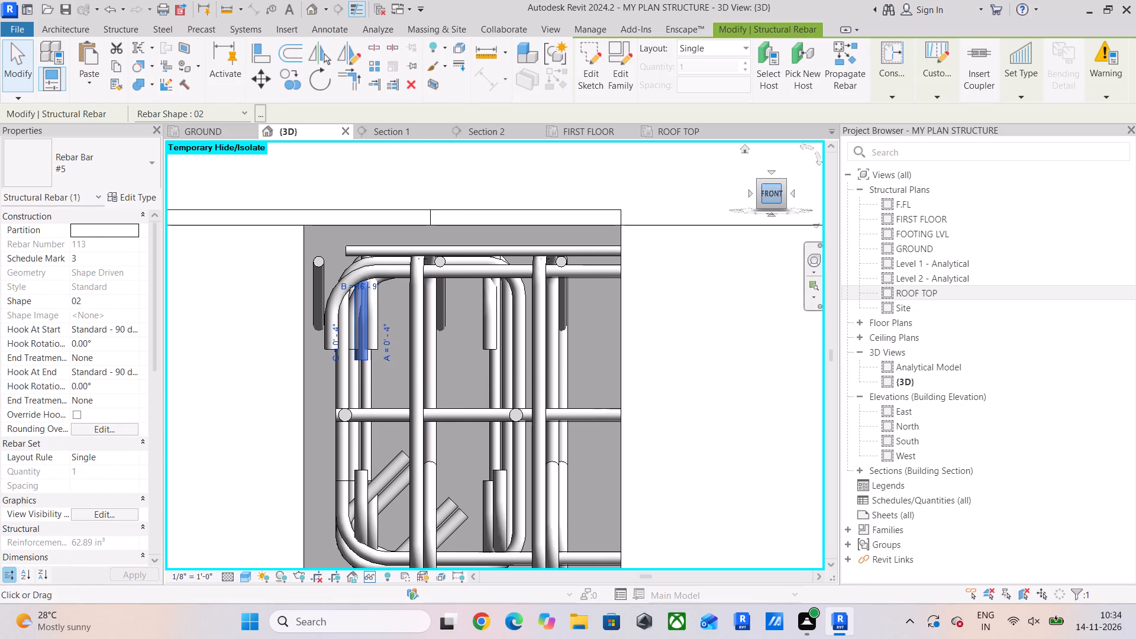
drag(775, 194, 775, 206)
drag(773, 198, 774, 226)
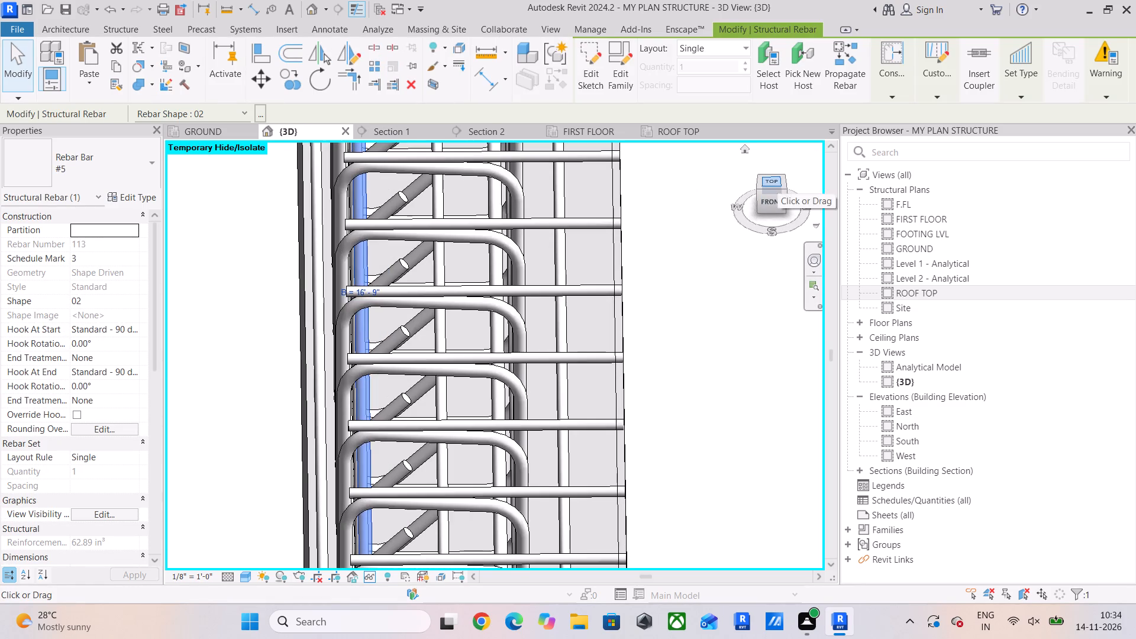
click(769, 182)
scroll(526, 396, up, 5)
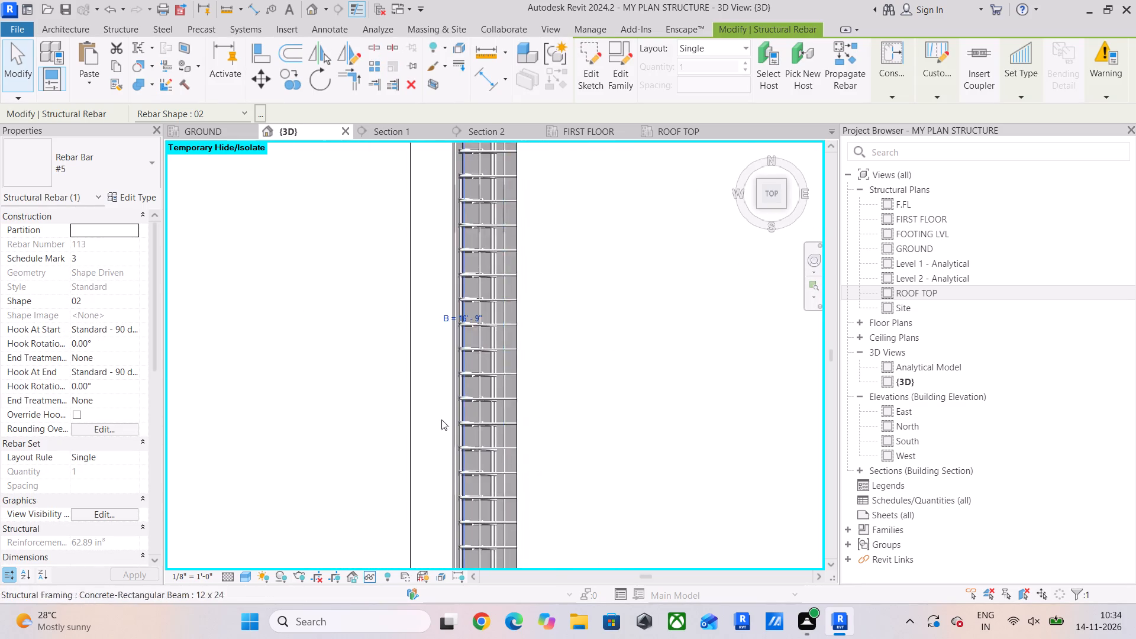
scroll(441, 392, up, 10)
scroll(519, 362, up, 3)
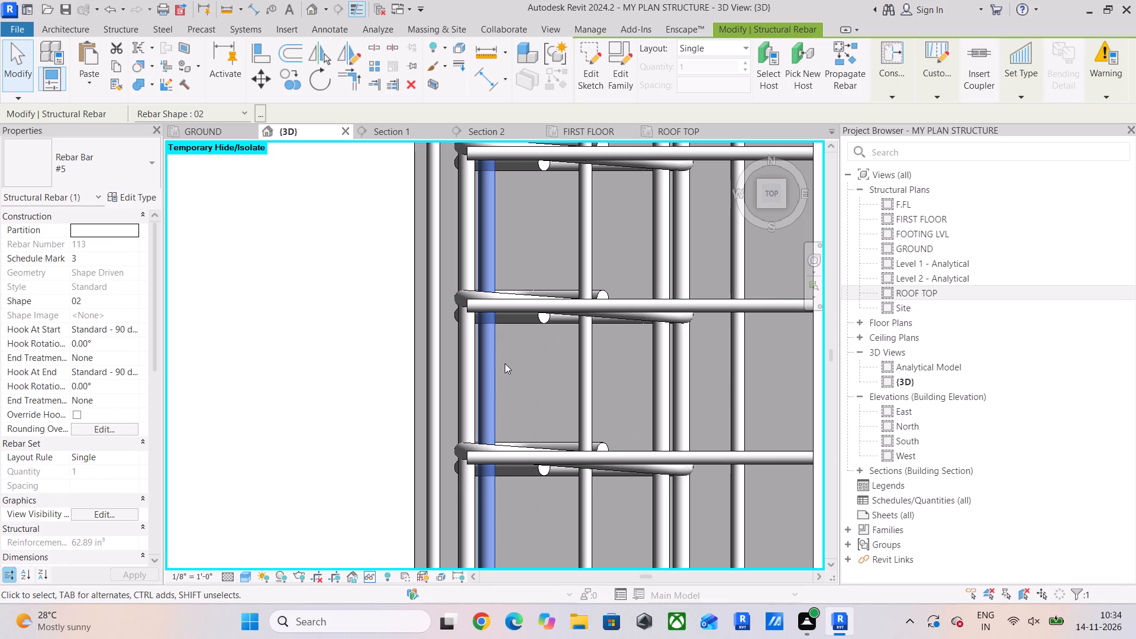
click(464, 380)
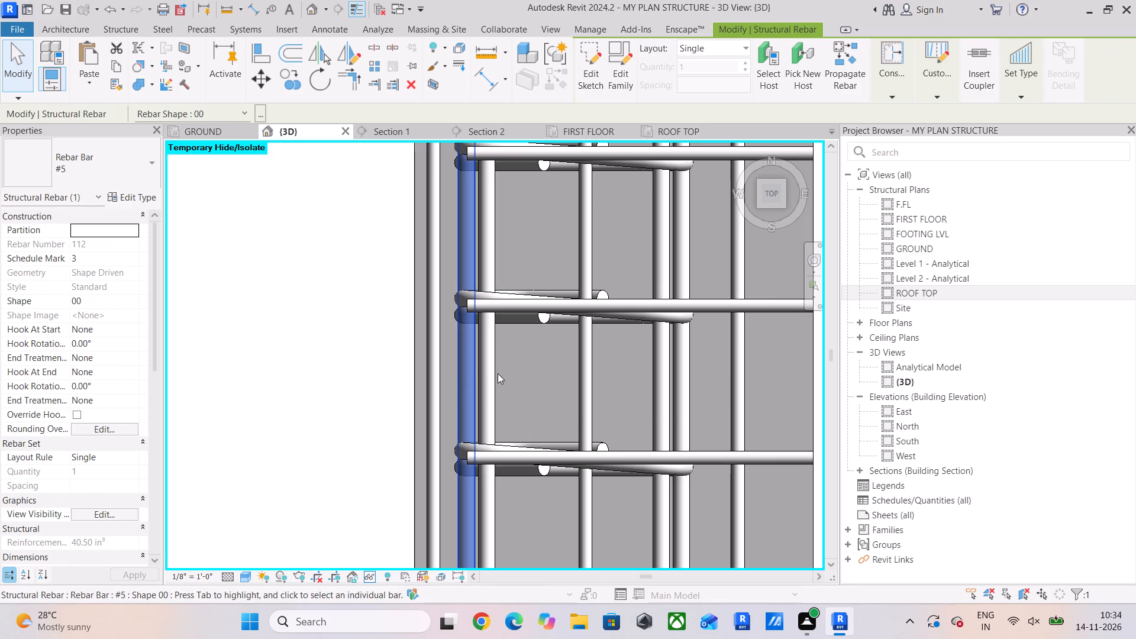
click(496, 375)
scroll(496, 375, down, 4)
middle_drag(496, 376, 503, 328)
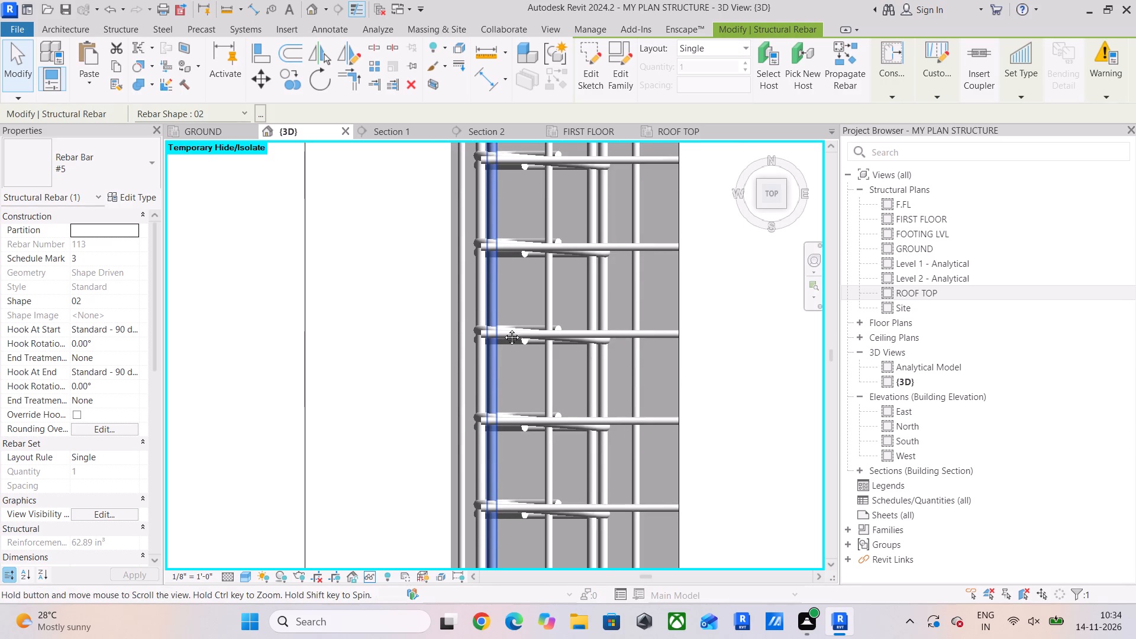
middle_drag(503, 328, 491, 186)
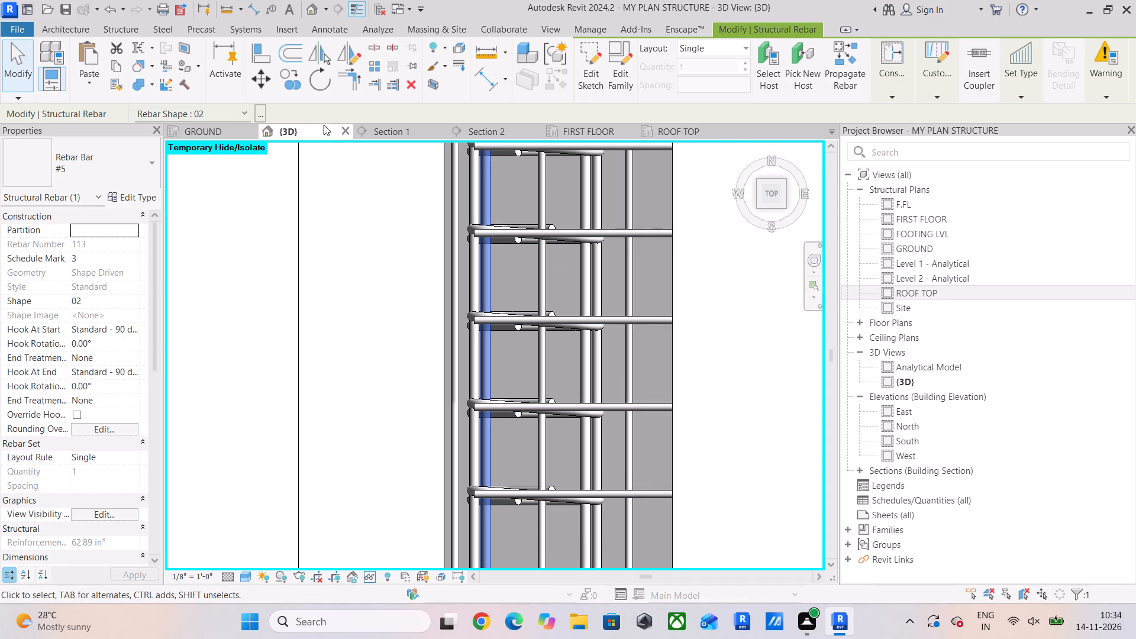
click(269, 59)
scroll(461, 240, up, 4)
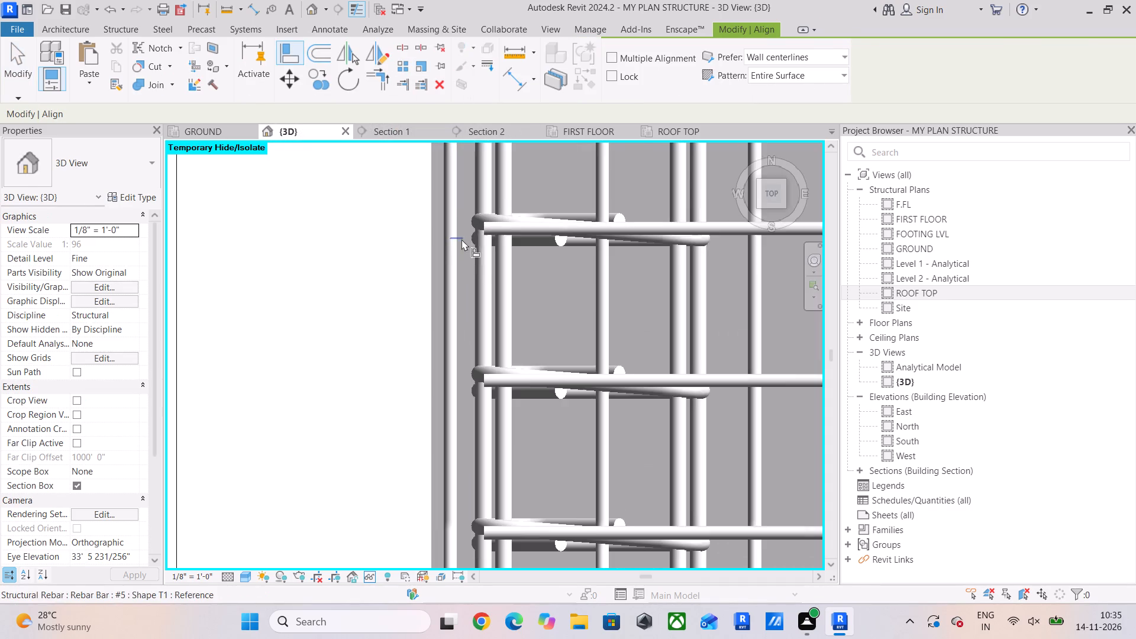
click(481, 291)
click(502, 291)
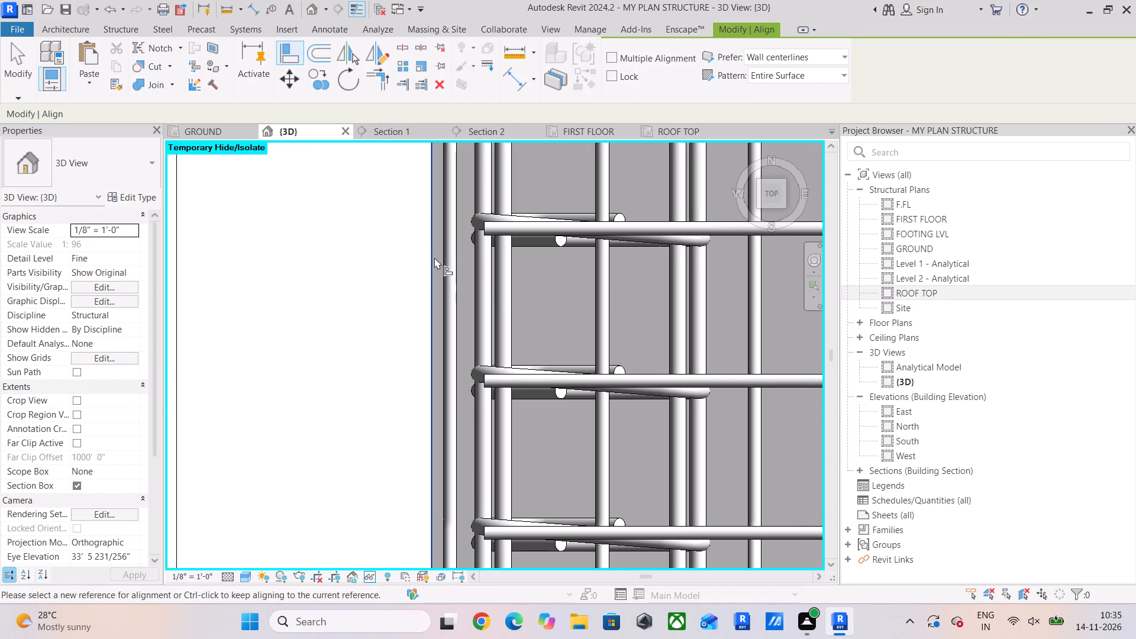
click(484, 281)
click(504, 282)
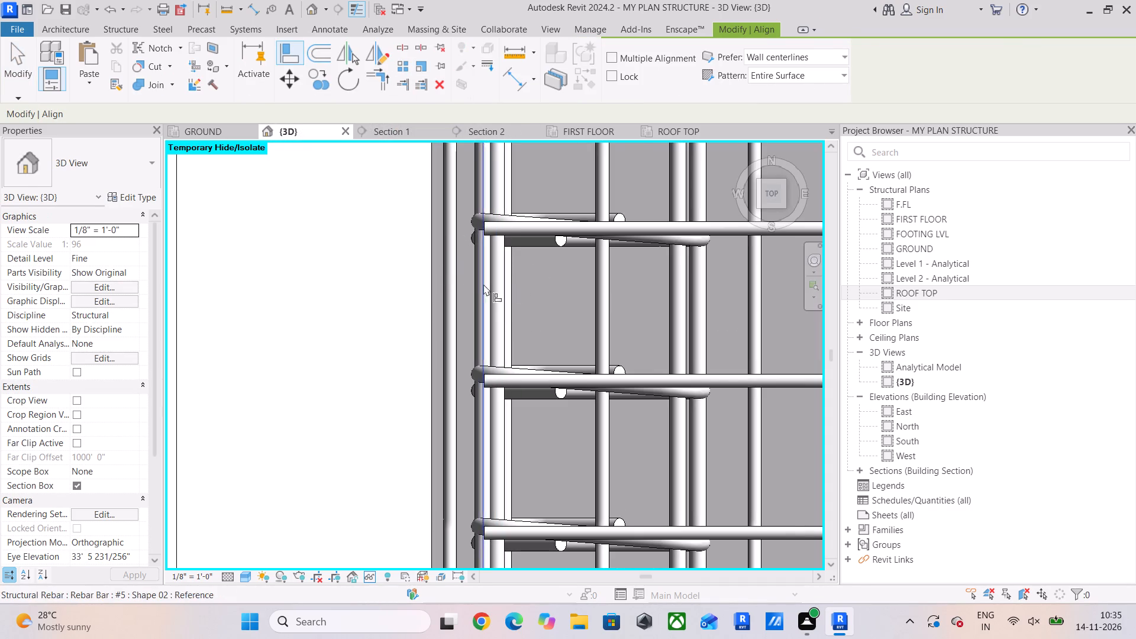
click(482, 290)
click(501, 289)
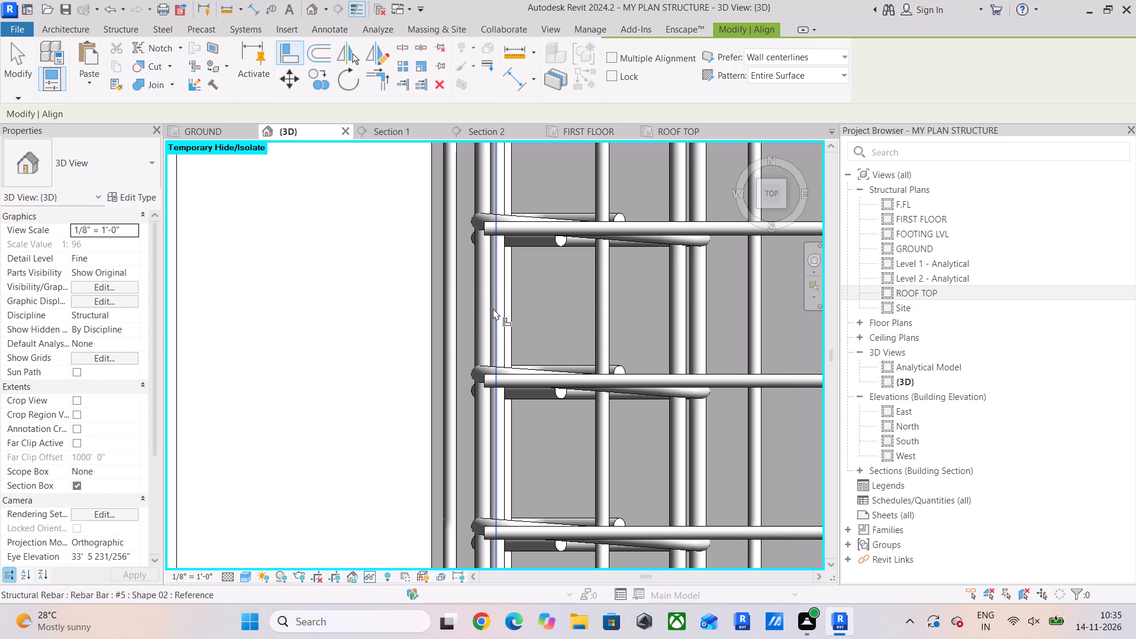
click(477, 298)
click(496, 292)
click(477, 306)
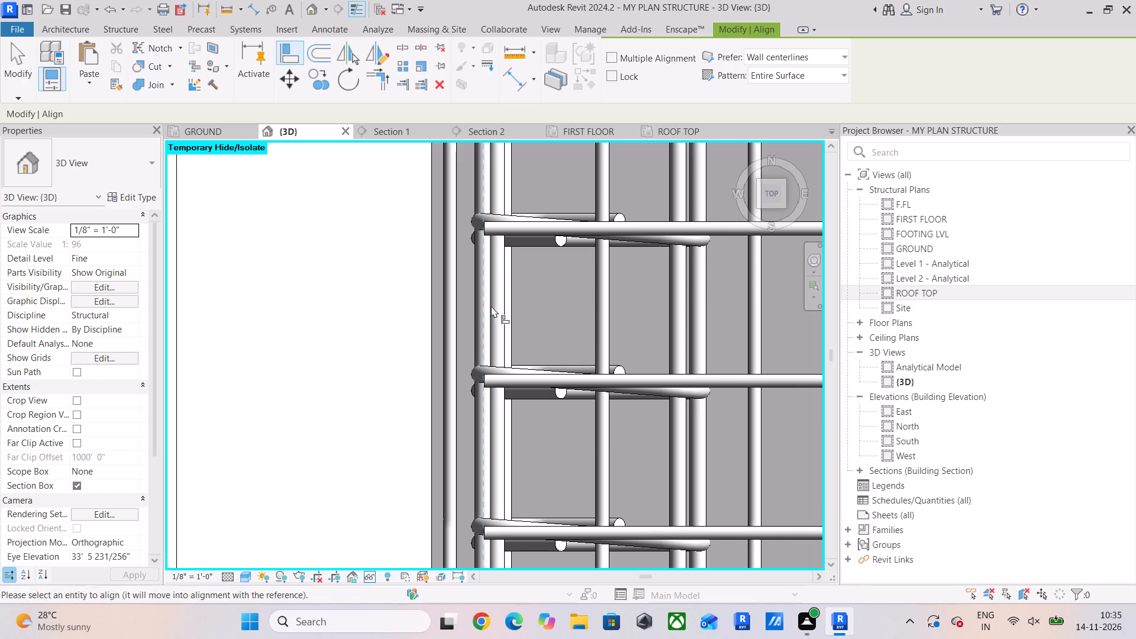
click(496, 302)
scroll(561, 312, down, 4)
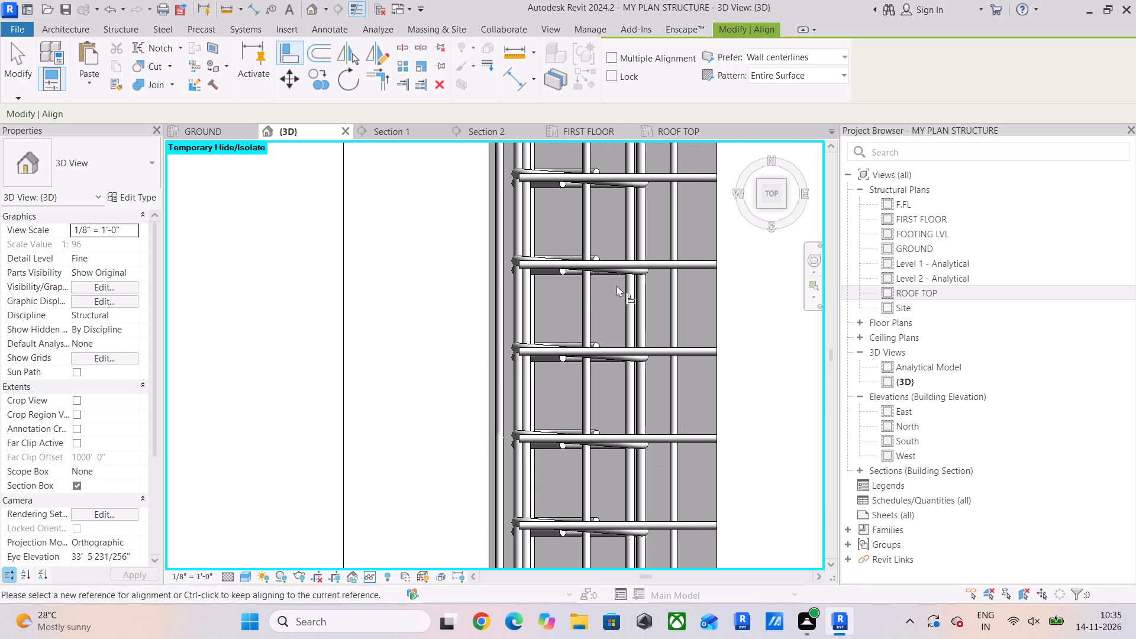
key(Escape)
key(Escape)
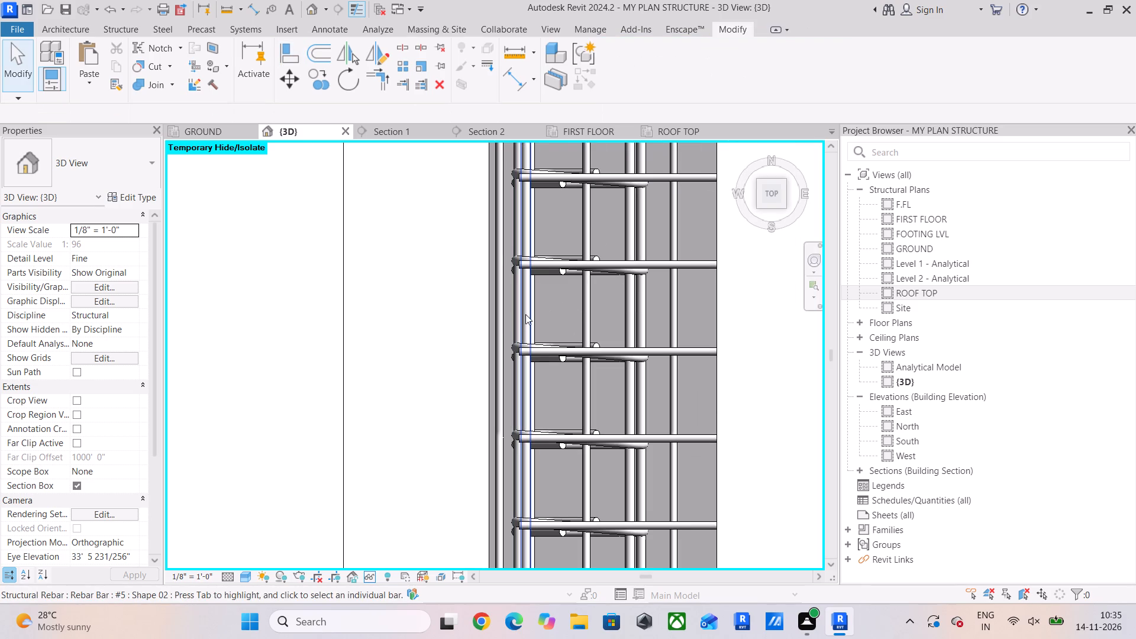
Examine the aligned hooked #5 bar's position within the beam cage from the front view.
click(526, 314)
drag(772, 204, 773, 163)
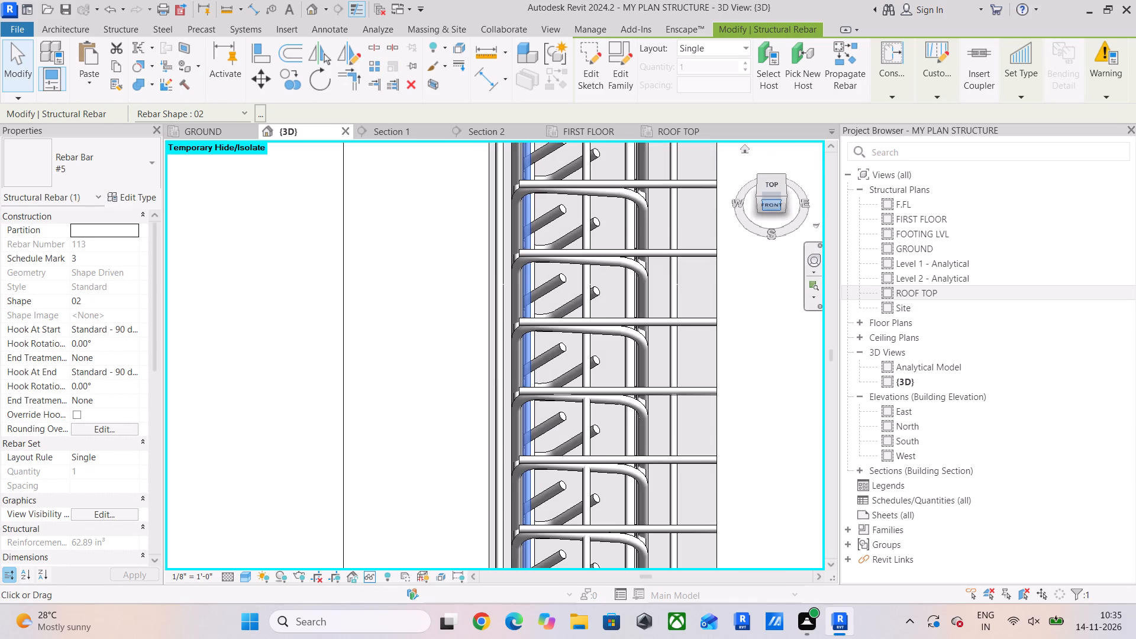
click(766, 203)
scroll(473, 343, up, 5)
scroll(542, 322, up, 1)
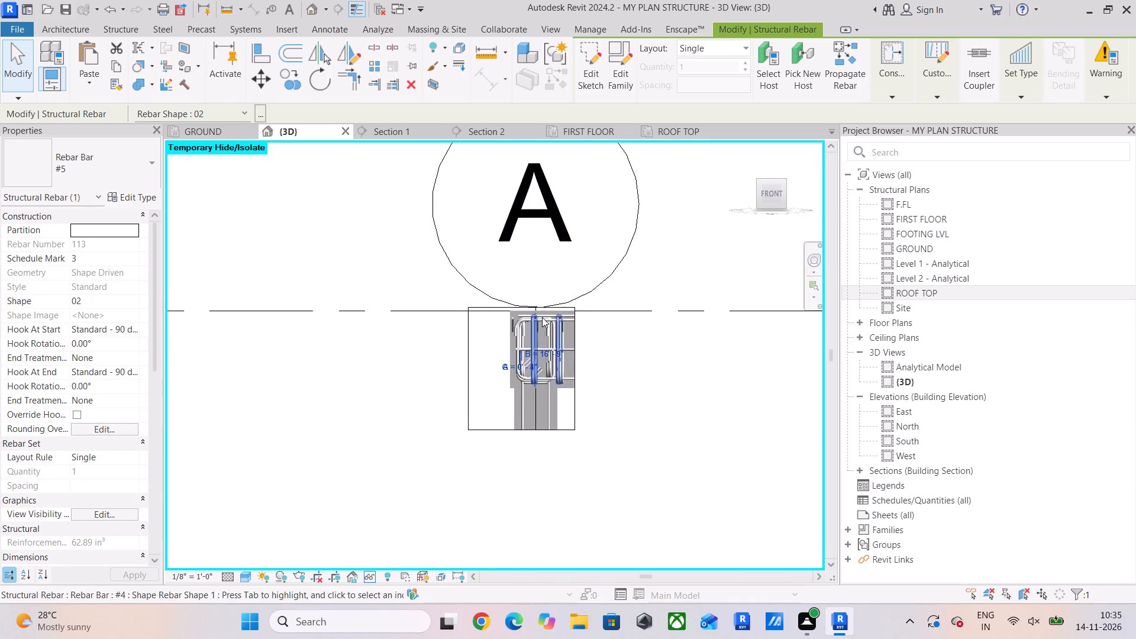
scroll(542, 317, up, 9)
scroll(504, 389, up, 1)
middle_drag(499, 365, 499, 334)
scroll(478, 409, up, 4)
middle_drag(472, 422, 485, 270)
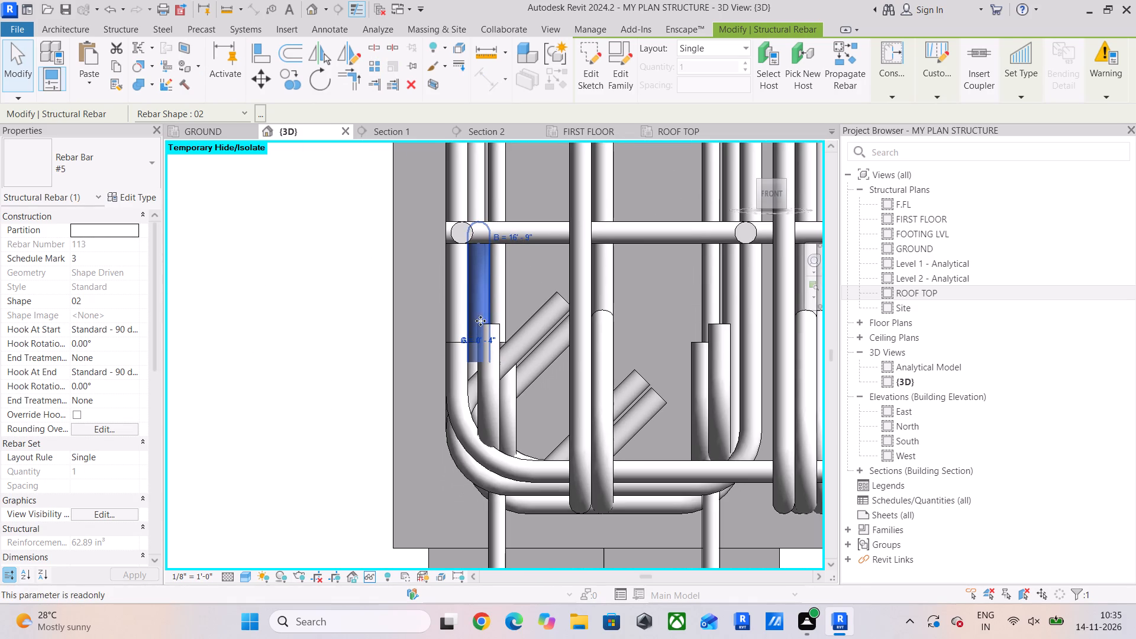
scroll(480, 314, down, 3)
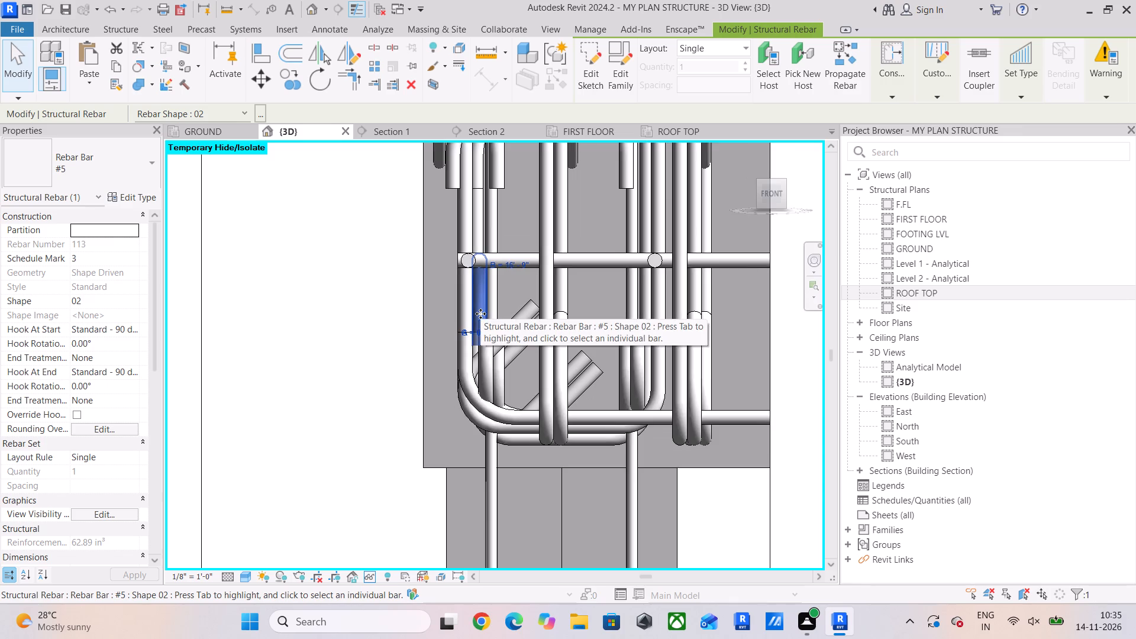
middle_drag(480, 314, 504, 415)
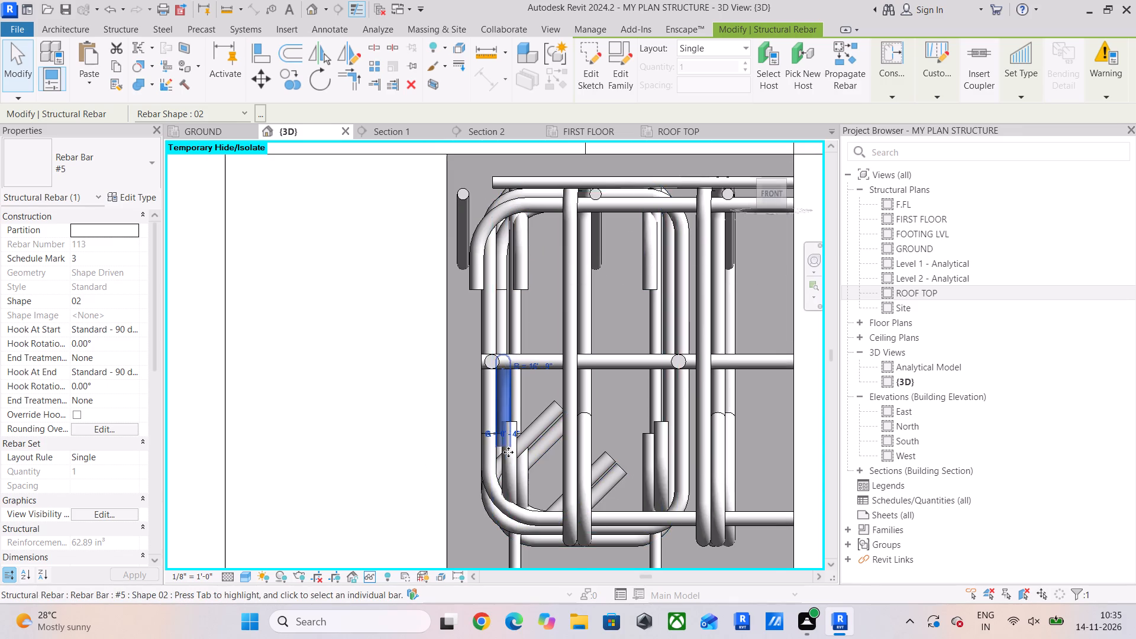
scroll(504, 454, up, 6)
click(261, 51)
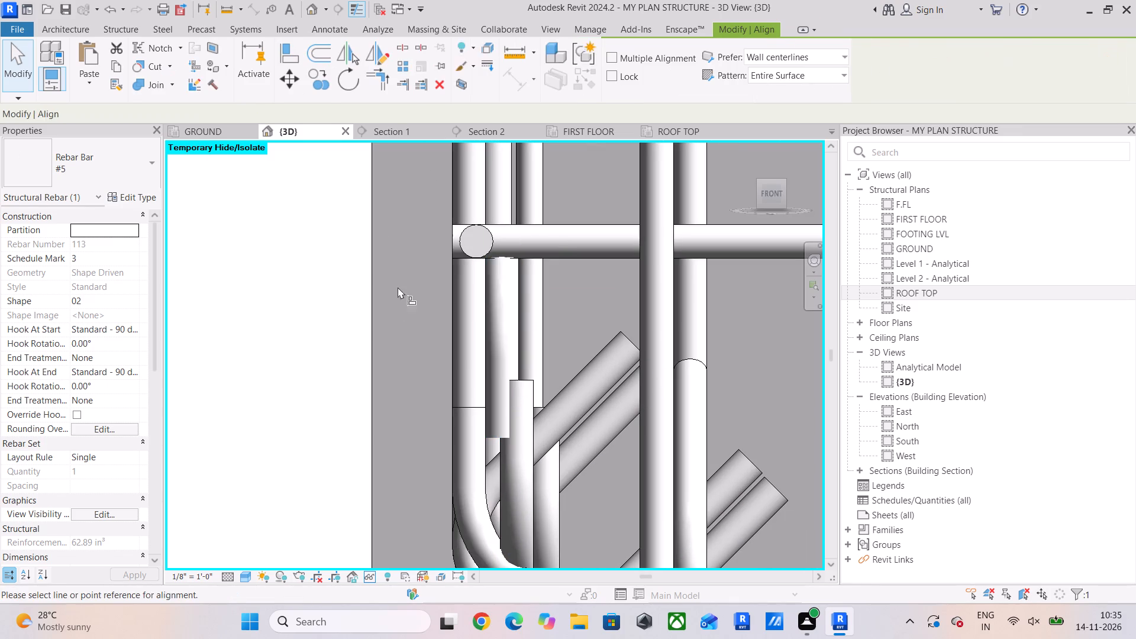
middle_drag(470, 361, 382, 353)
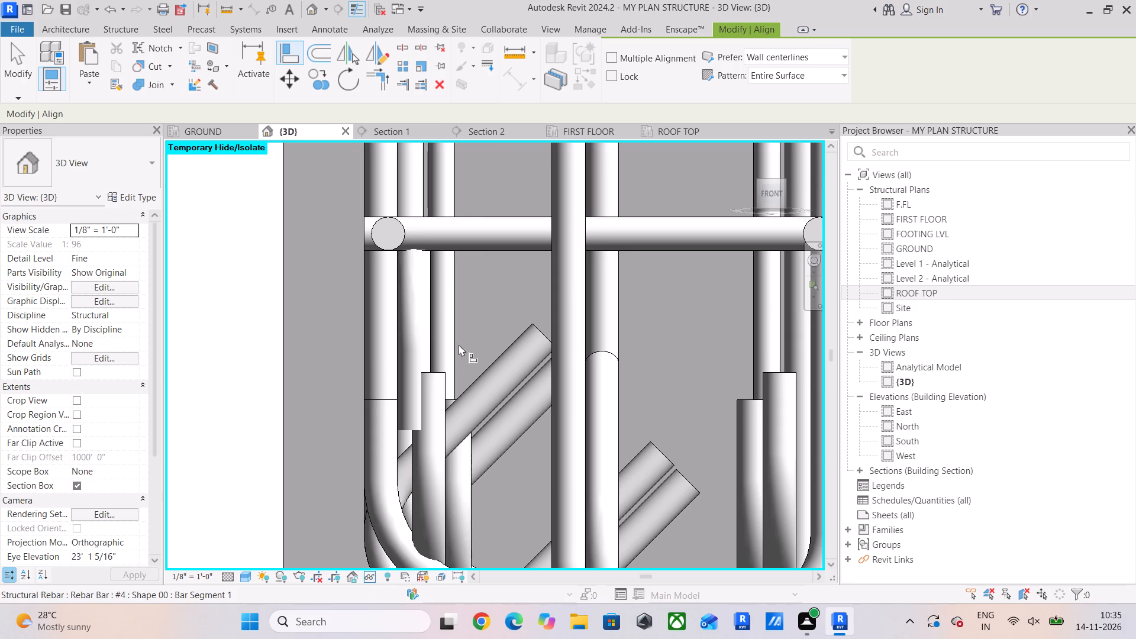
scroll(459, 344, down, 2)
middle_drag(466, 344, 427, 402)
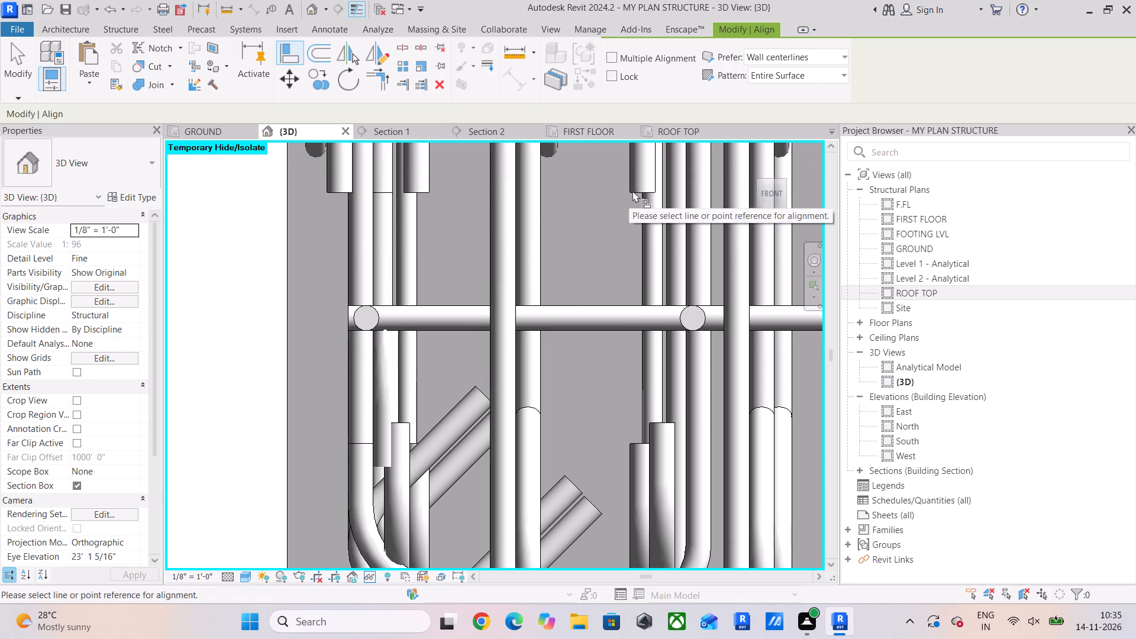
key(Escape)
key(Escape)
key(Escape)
Move the hooked #5 bar at mid-height on the cage's left side vertically up to just below the top bars, in the left view.
click(388, 378)
scroll(389, 376, down, 4)
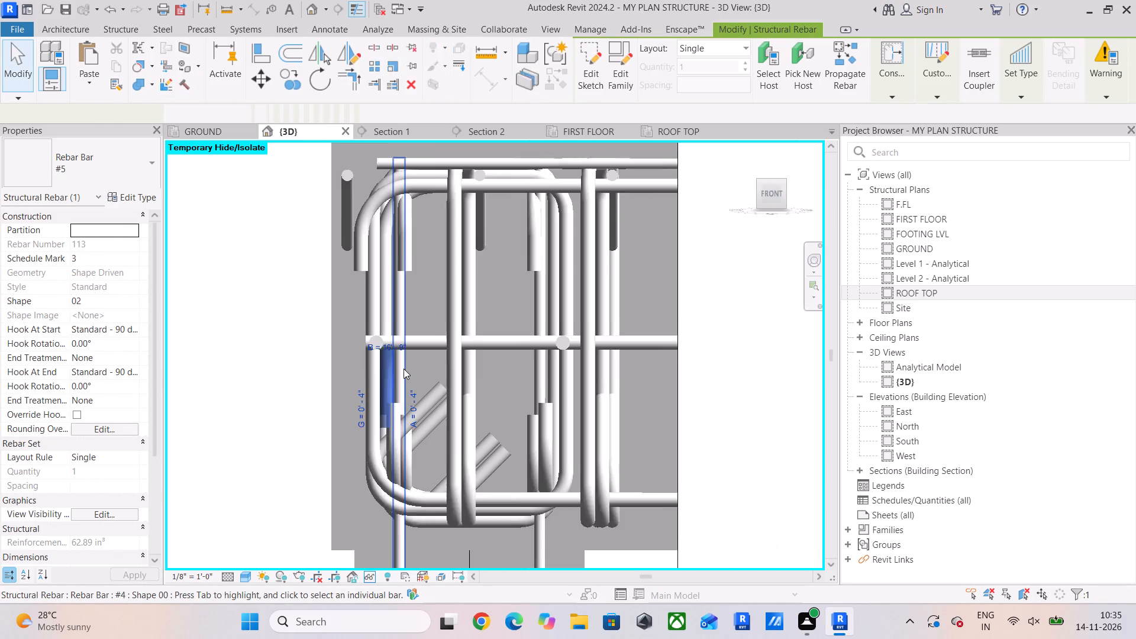
middle_drag(404, 369, 385, 424)
scroll(384, 424, down, 4)
shift+middle_drag(388, 446, 450, 450)
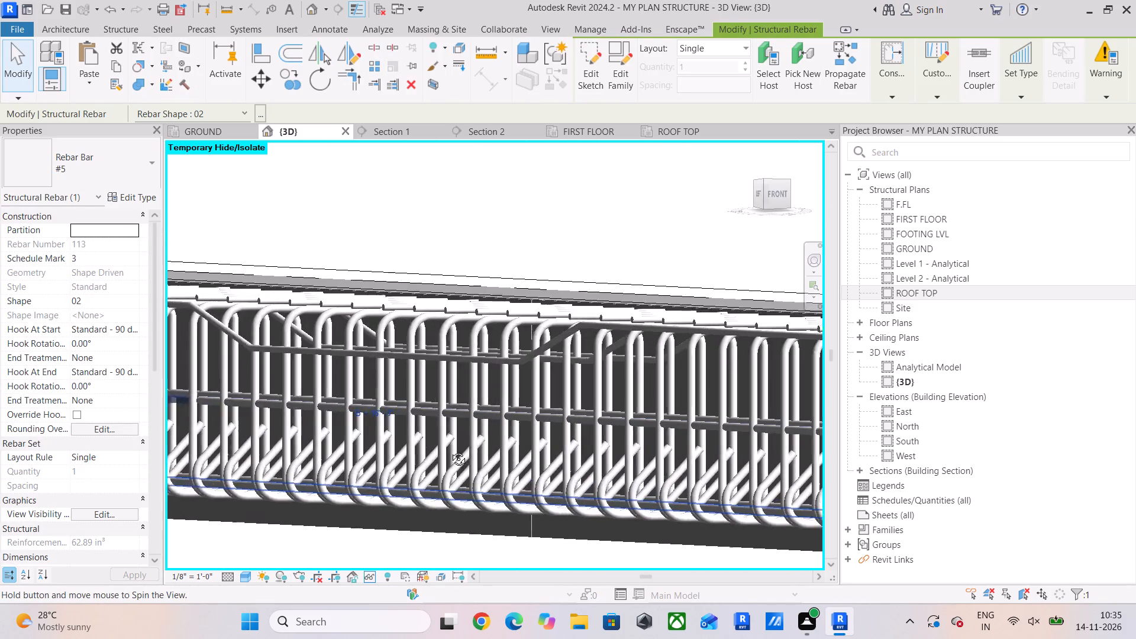
shift+middle_drag(450, 450, 459, 450)
middle_drag(484, 450, 250, 463)
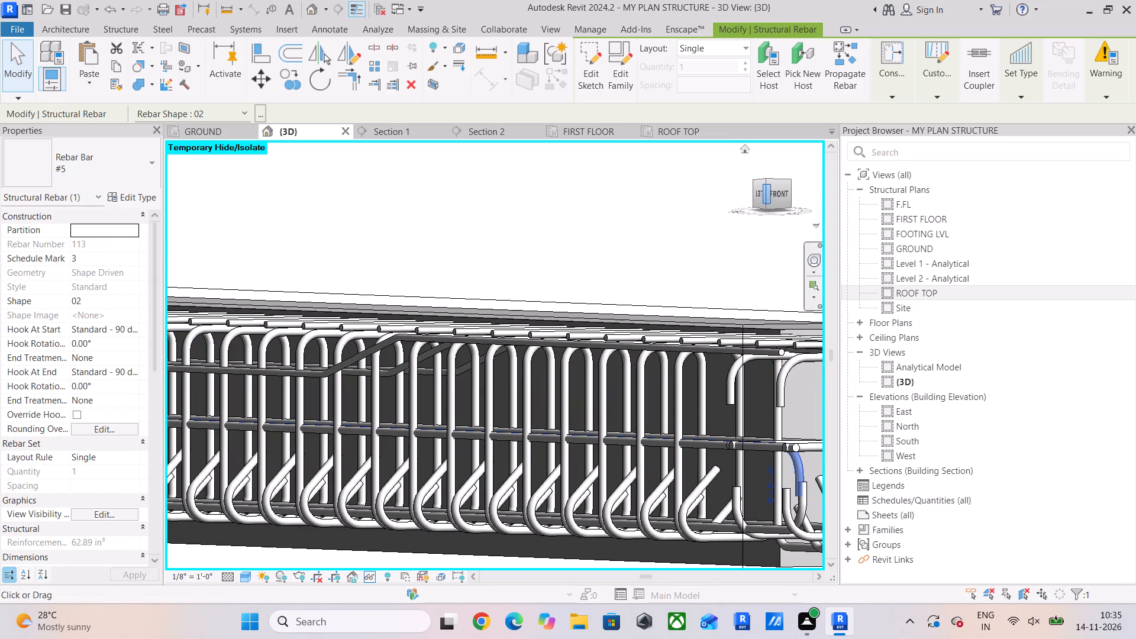
click(761, 193)
scroll(505, 401, up, 5)
scroll(717, 370, up, 1)
middle_drag(715, 372, 340, 490)
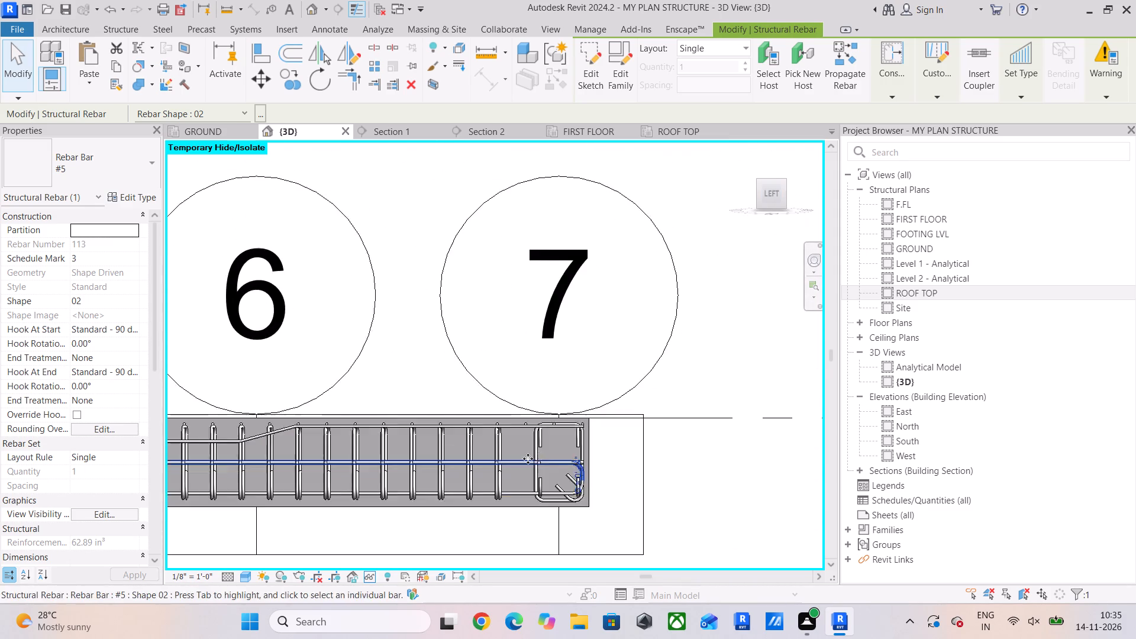
scroll(541, 453, up, 5)
middle_drag(615, 457, 546, 454)
scroll(531, 422, up, 4)
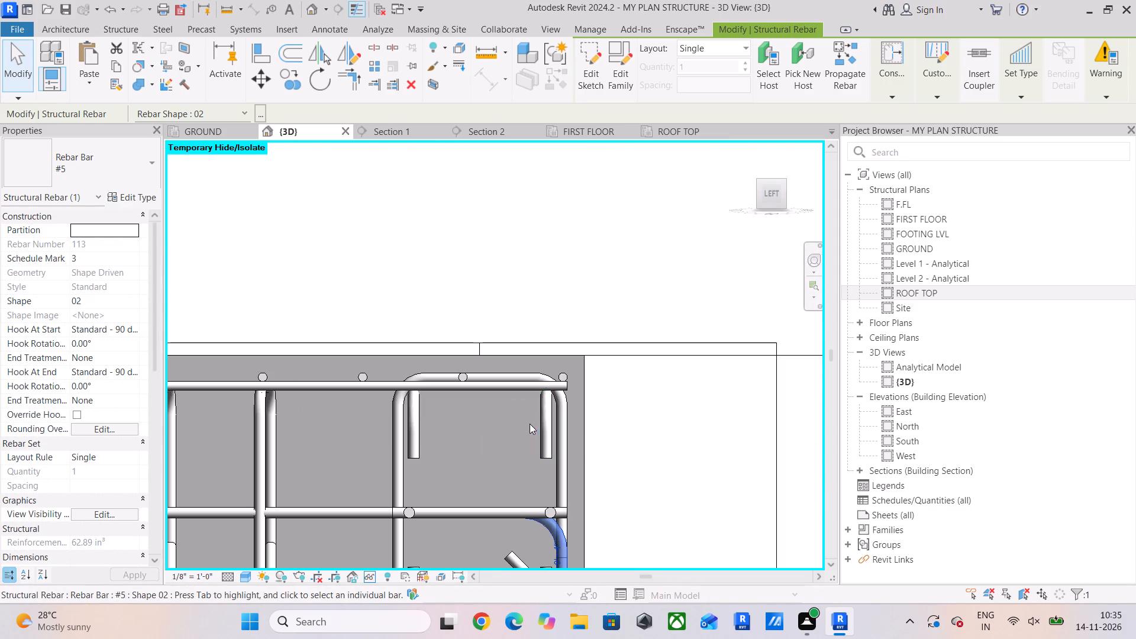
click(262, 72)
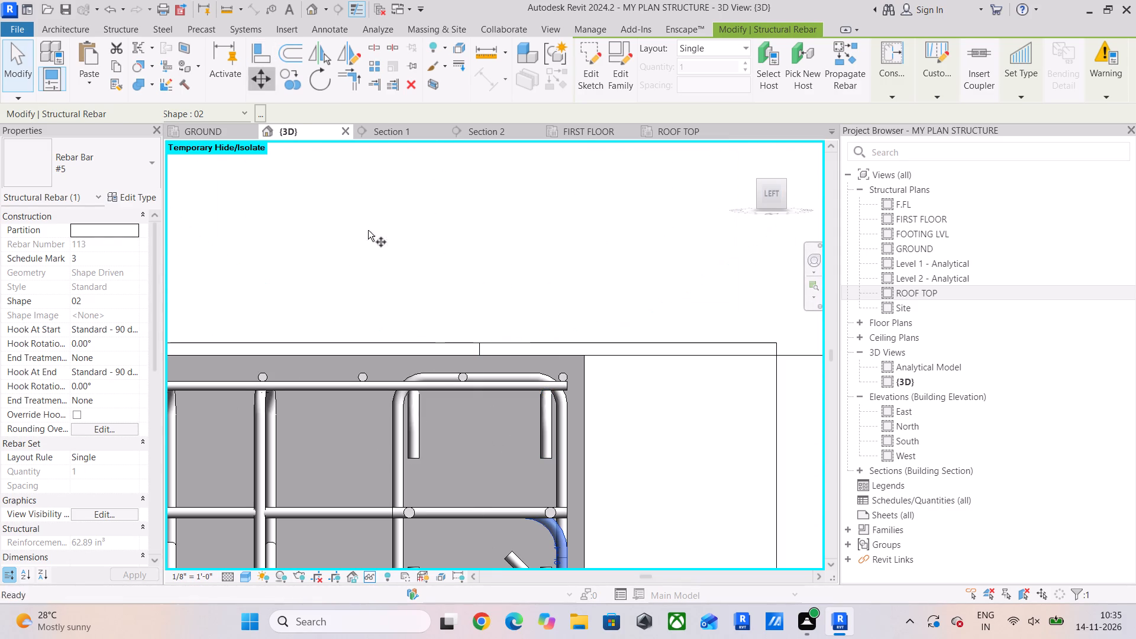
scroll(609, 556, up, 4)
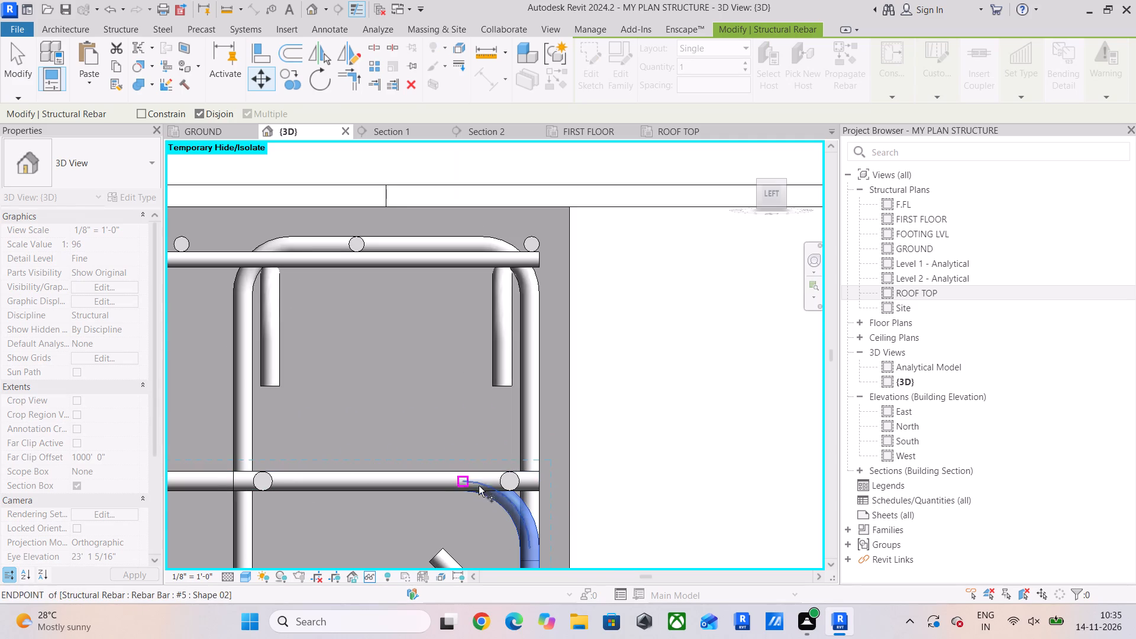
middle_drag(433, 479, 535, 474)
click(527, 475)
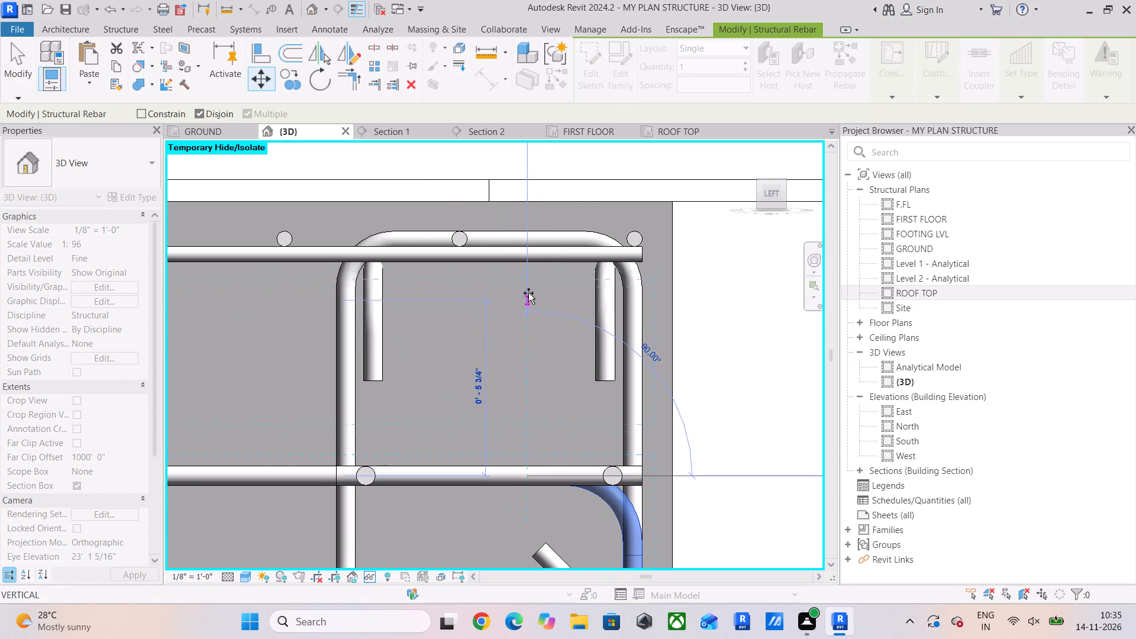
click(525, 255)
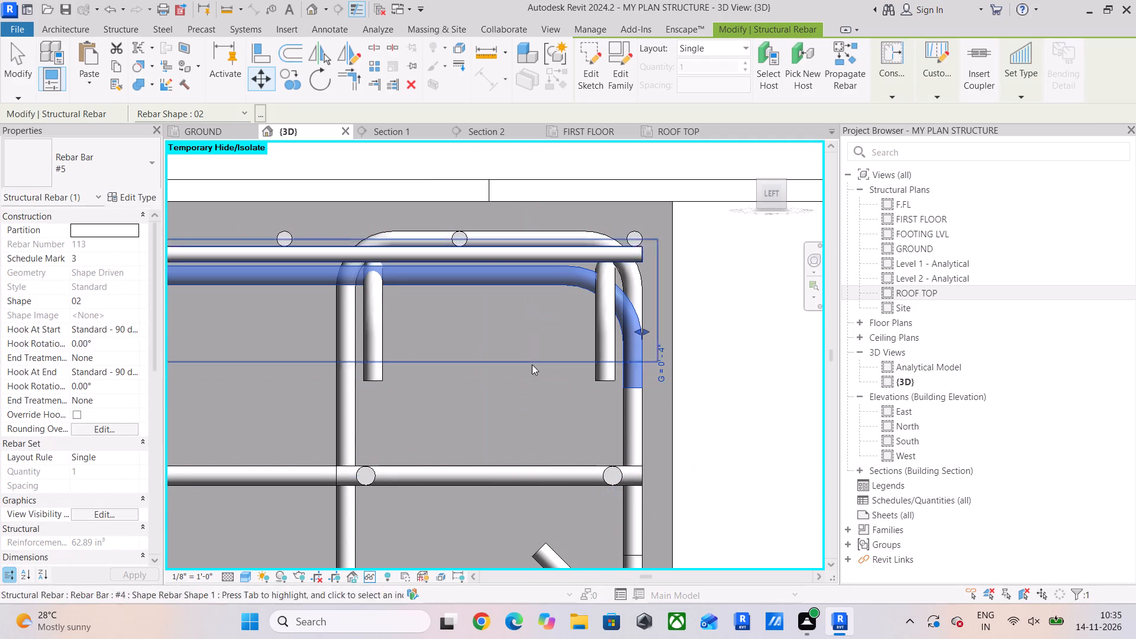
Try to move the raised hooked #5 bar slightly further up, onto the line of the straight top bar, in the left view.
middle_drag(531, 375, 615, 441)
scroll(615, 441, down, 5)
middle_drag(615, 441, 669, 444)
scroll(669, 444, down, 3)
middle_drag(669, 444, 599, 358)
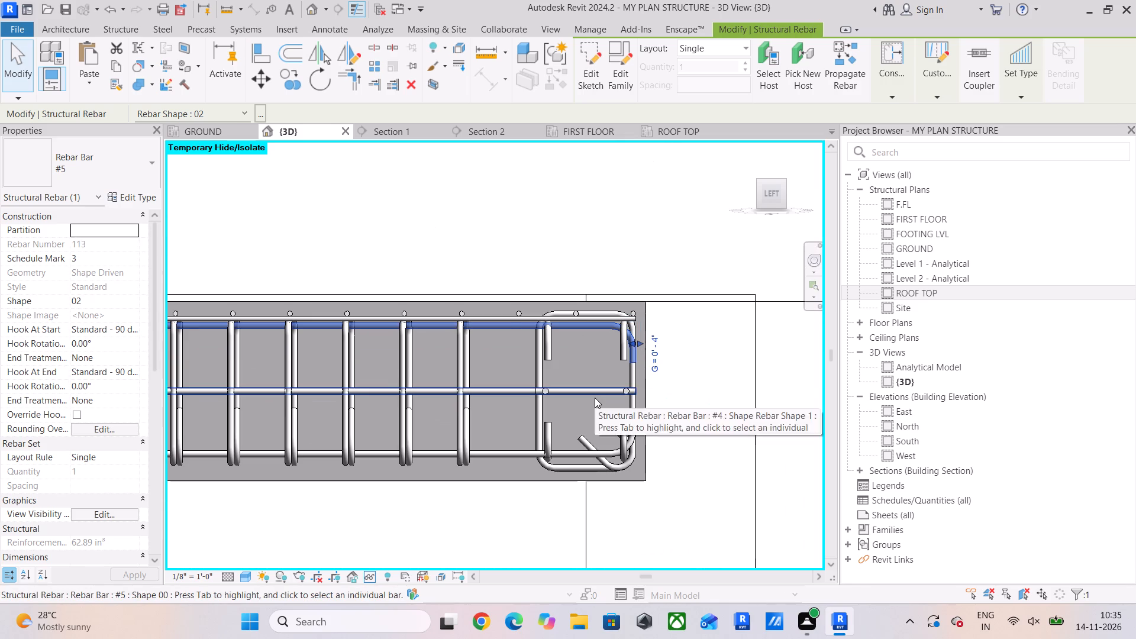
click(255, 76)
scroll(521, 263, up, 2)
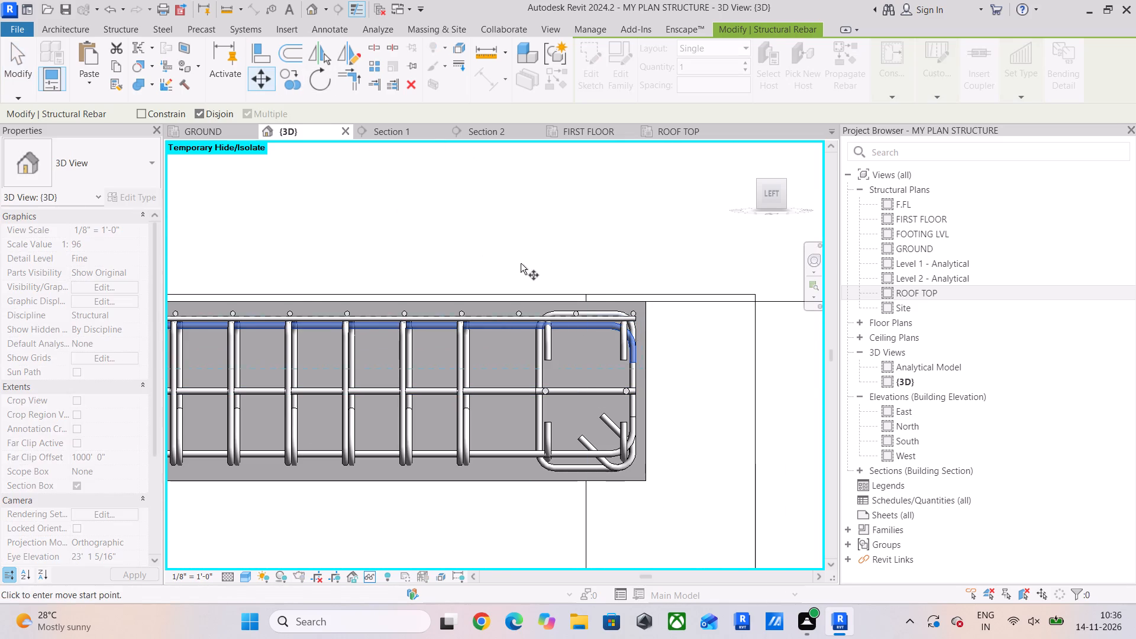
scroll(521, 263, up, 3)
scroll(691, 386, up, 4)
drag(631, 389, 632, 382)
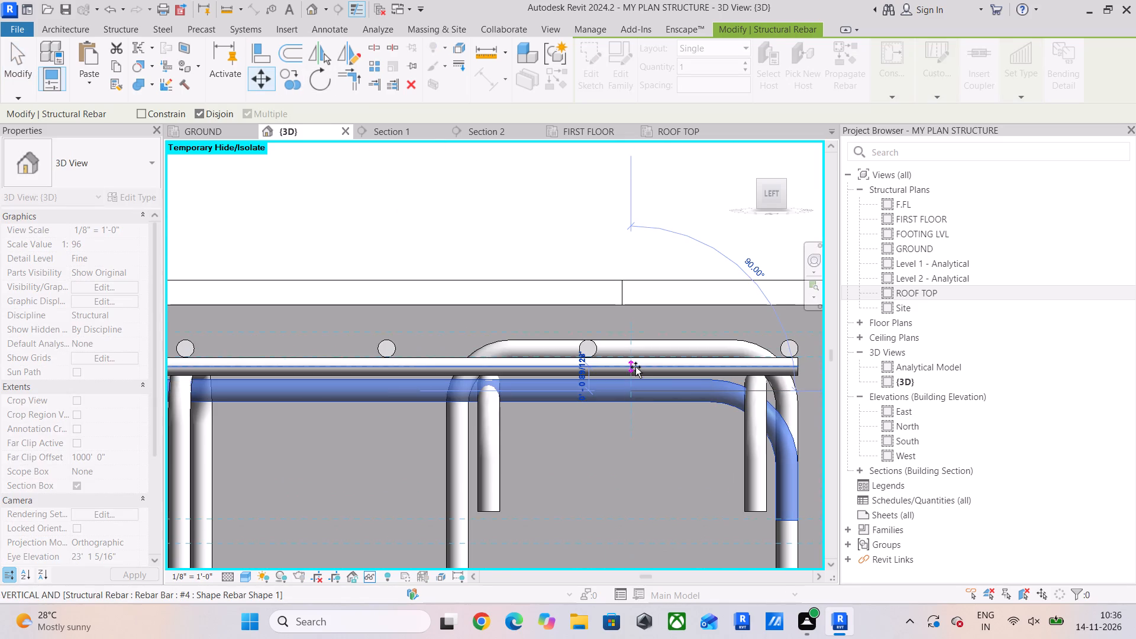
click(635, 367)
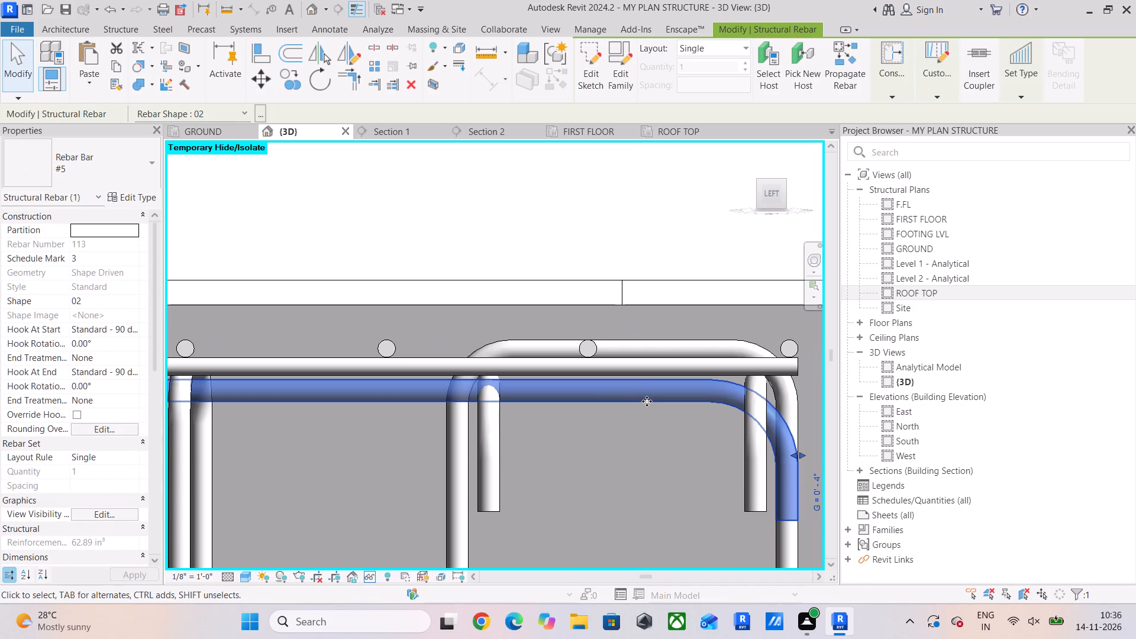
Examine the raised hooked #5 bar's end and its fit within the beam cage from several angles.
scroll(648, 403, down, 5)
middle_drag(663, 411, 660, 375)
scroll(660, 375, down, 3)
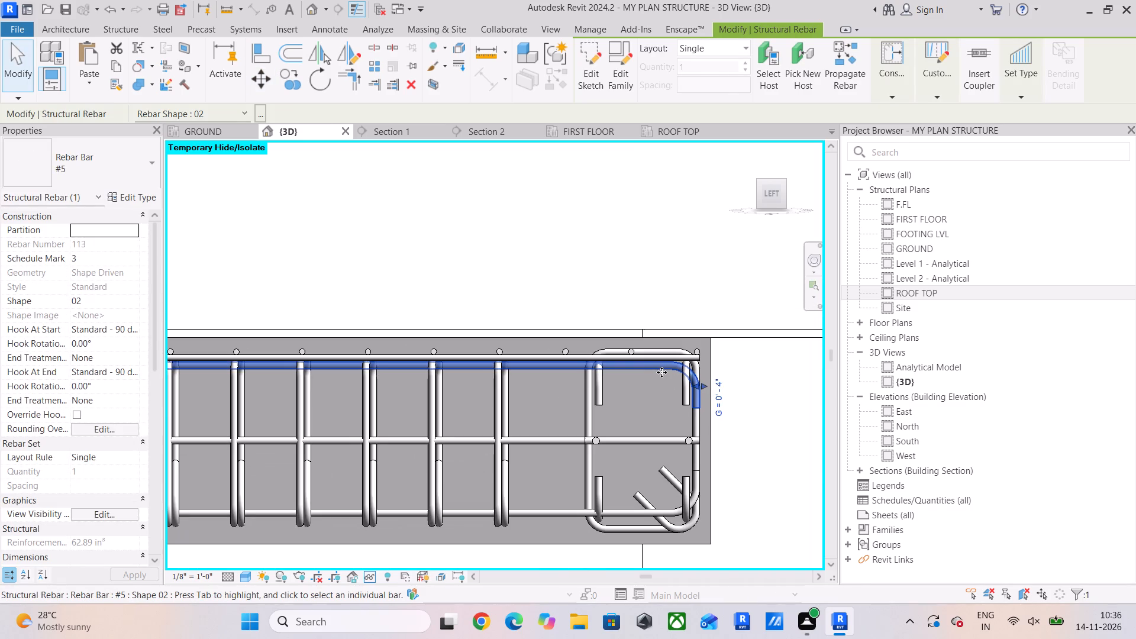
scroll(683, 395, down, 3)
shift+middle_drag(708, 409, 704, 414)
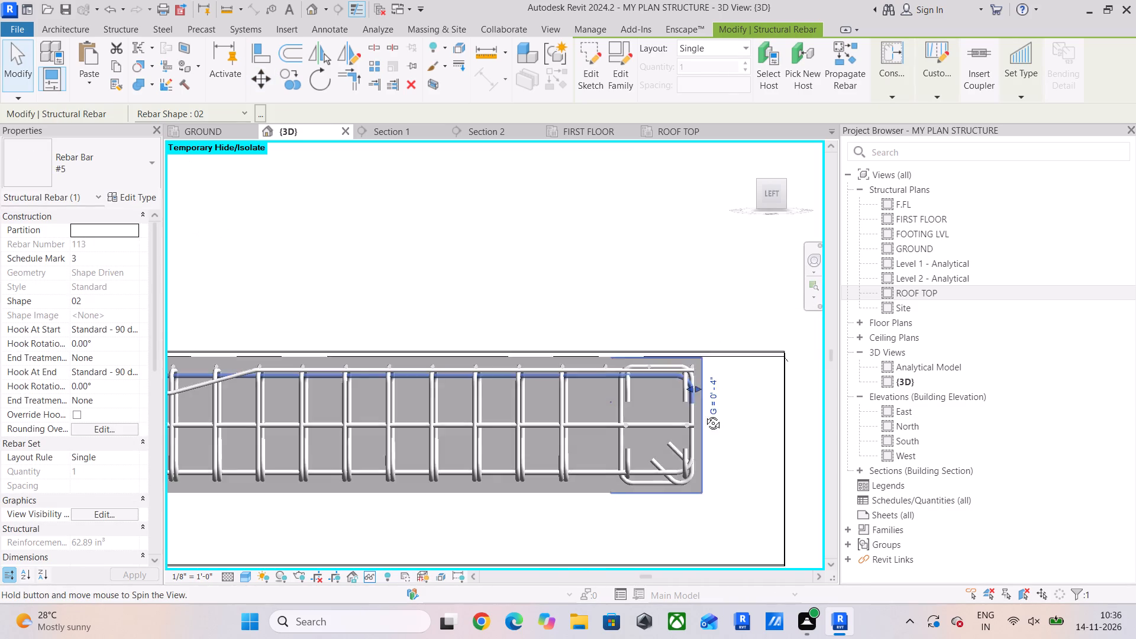
shift+middle_drag(704, 414, 612, 483)
scroll(544, 542, up, 5)
middle_drag(527, 527, 556, 350)
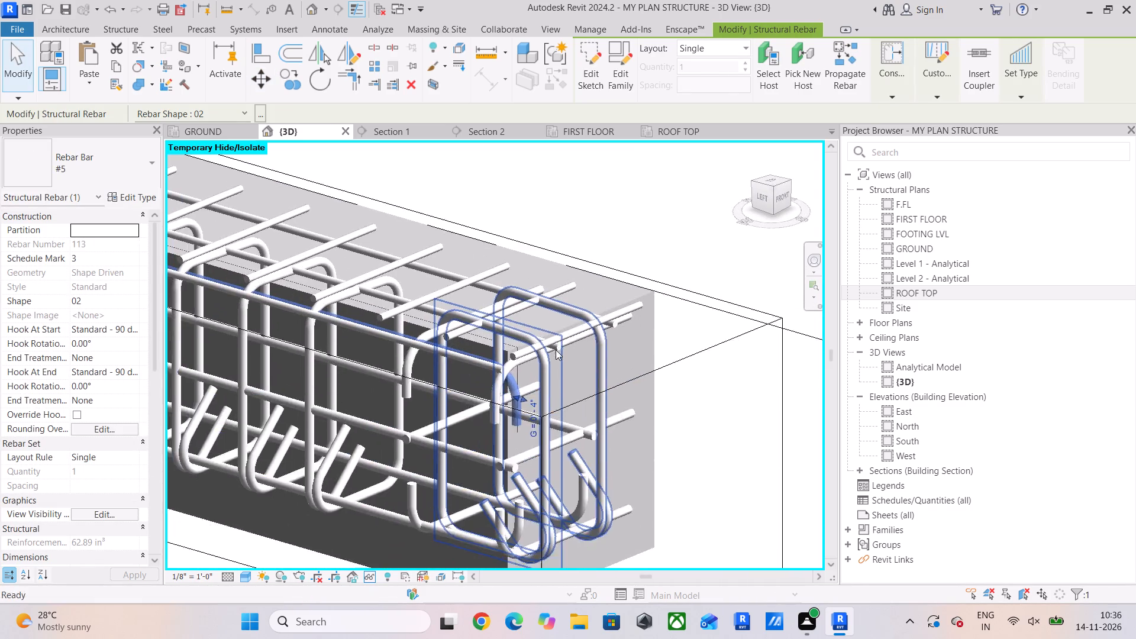
scroll(508, 406, up, 5)
key(Escape)
key(Escape)
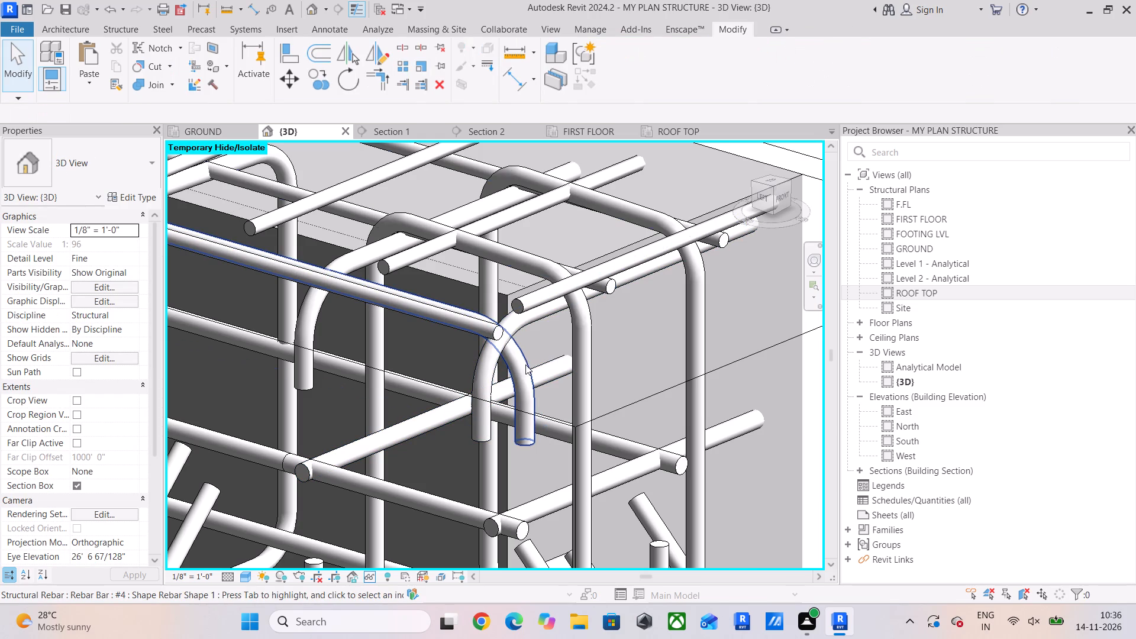
scroll(533, 386, down, 3)
shift+middle_drag(601, 412, 548, 361)
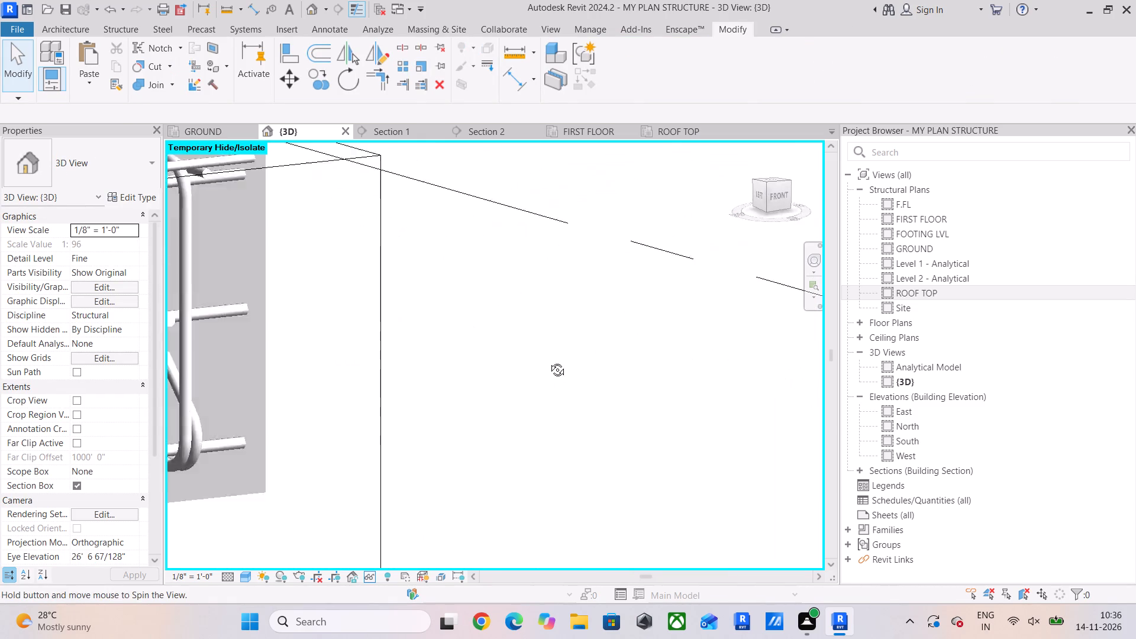
shift+middle_drag(548, 361, 546, 356)
middle_drag(530, 359, 715, 408)
scroll(741, 219, down, 5)
middle_drag(717, 257, 717, 380)
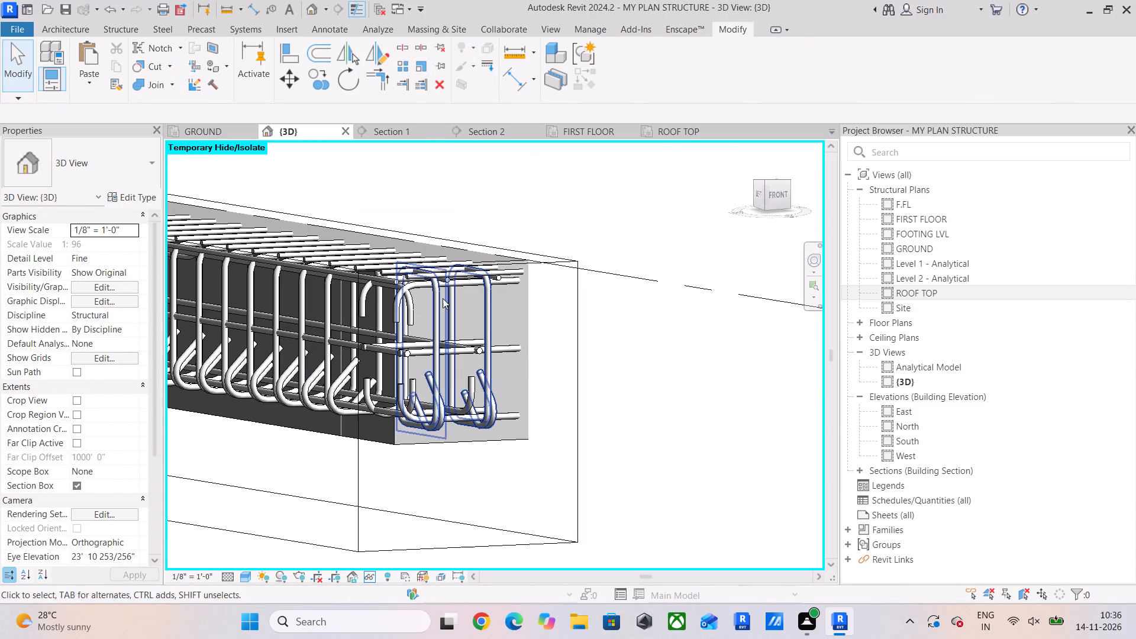
Mirror a copy of the raised hooked #5 bar across an axis drawn along the beam's centreline in the top view.
click(408, 307)
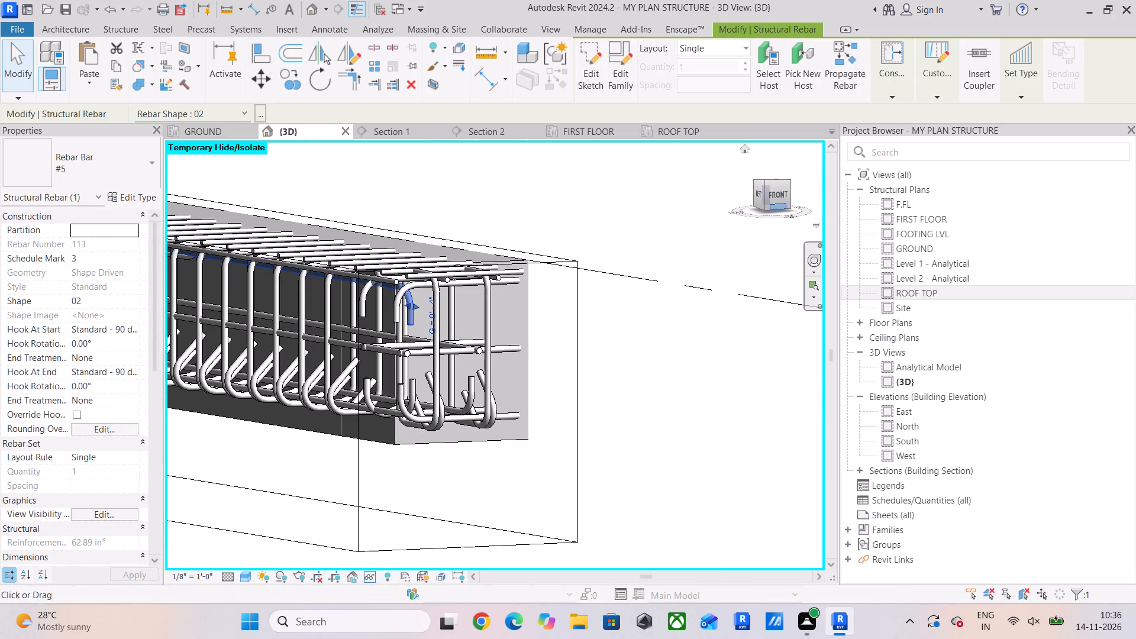
click(782, 196)
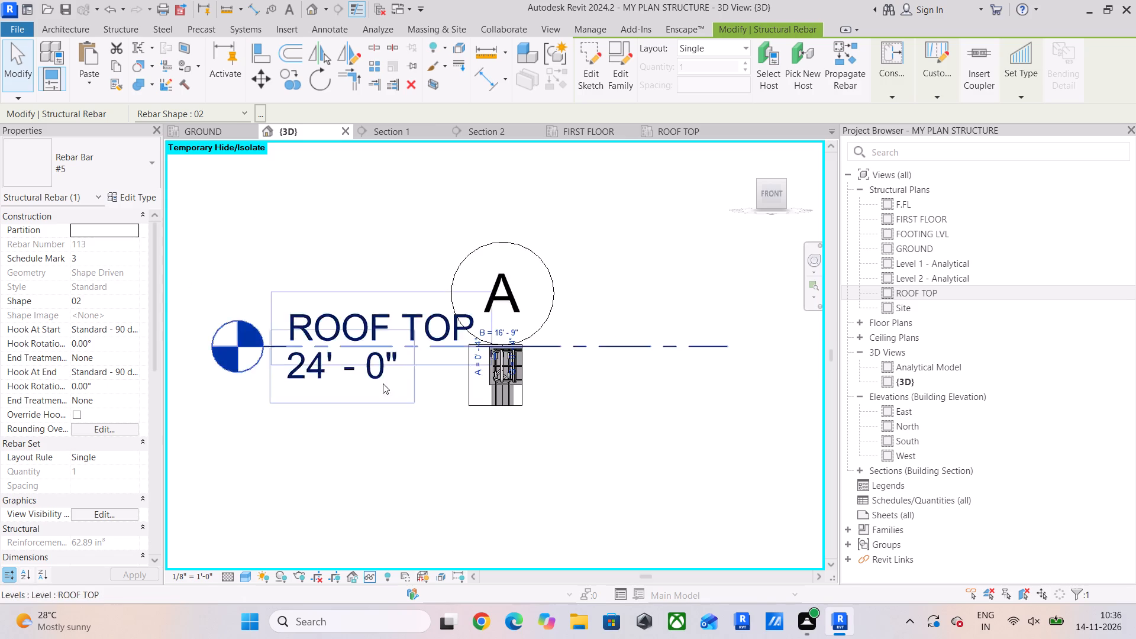
scroll(395, 369, up, 5)
scroll(662, 336, up, 5)
scroll(555, 356, up, 5)
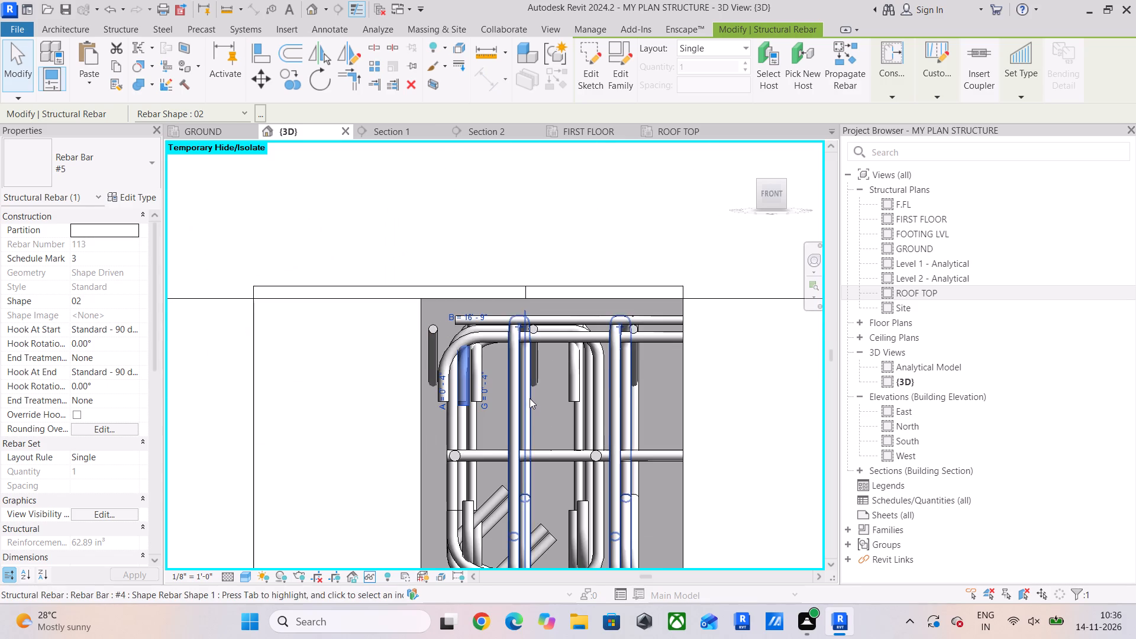
scroll(529, 399, down, 4)
shift+middle_drag(537, 401, 533, 447)
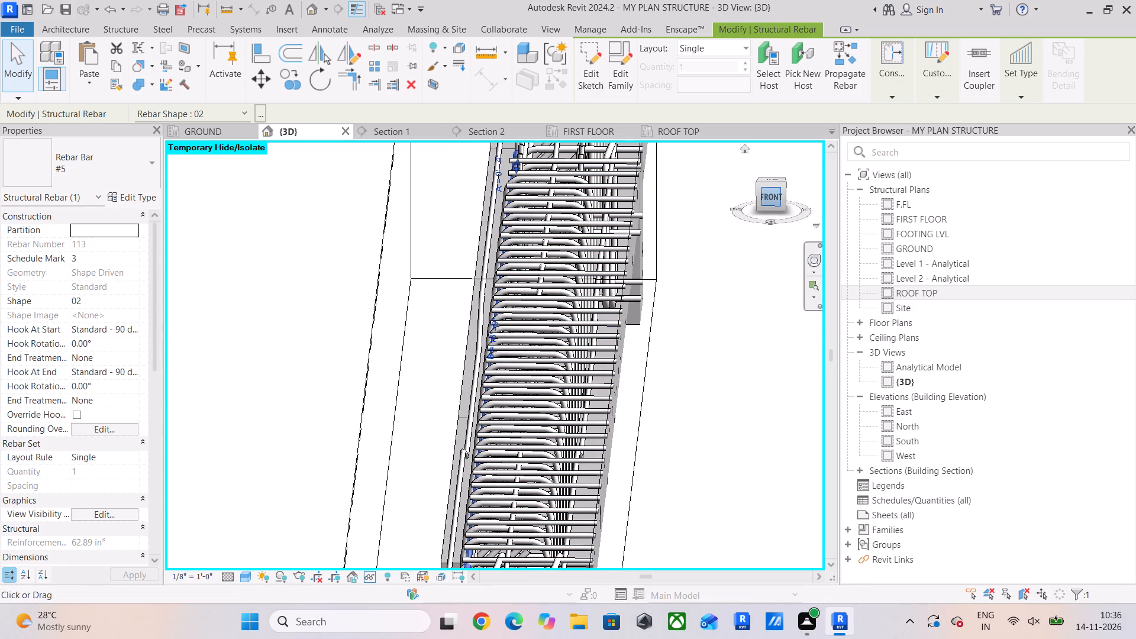
drag(770, 198, 770, 211)
click(773, 180)
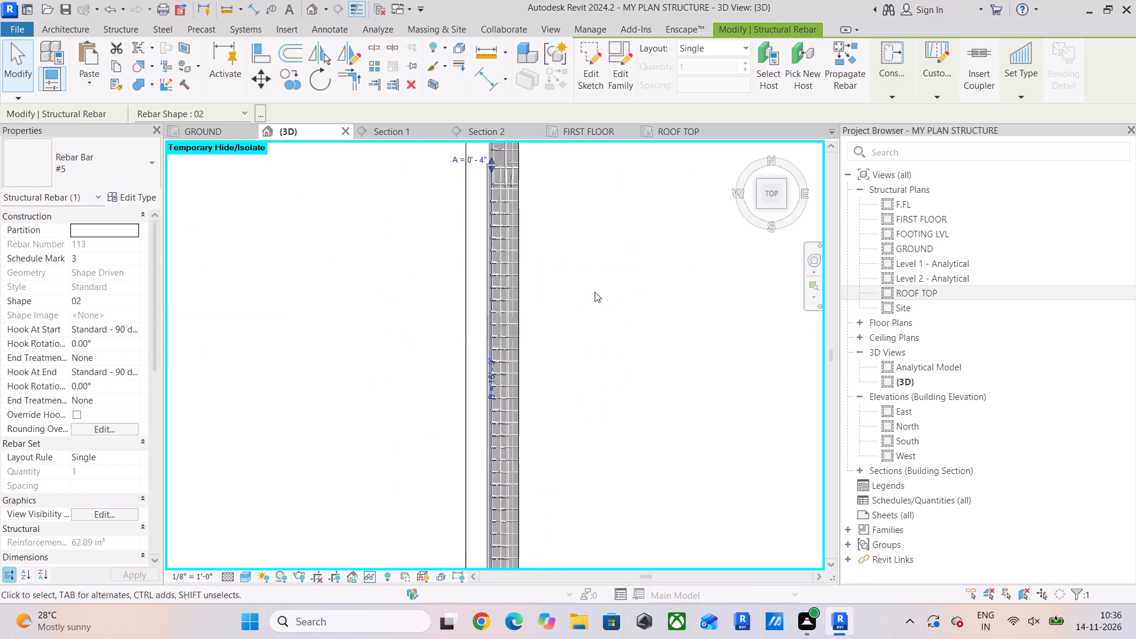
click(343, 58)
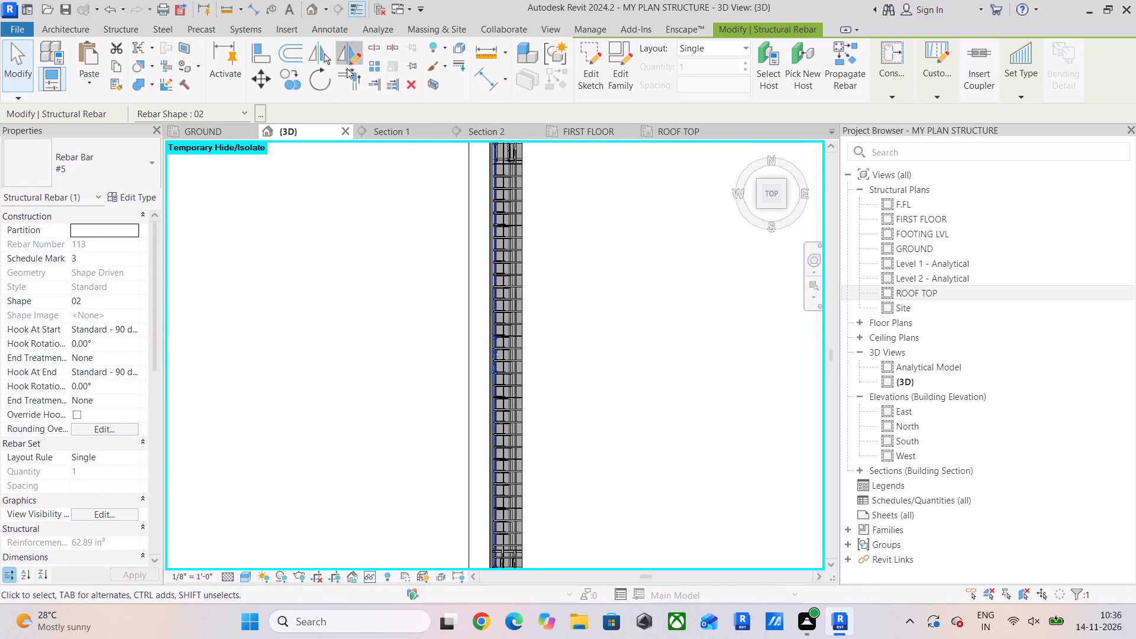
scroll(518, 413, up, 11)
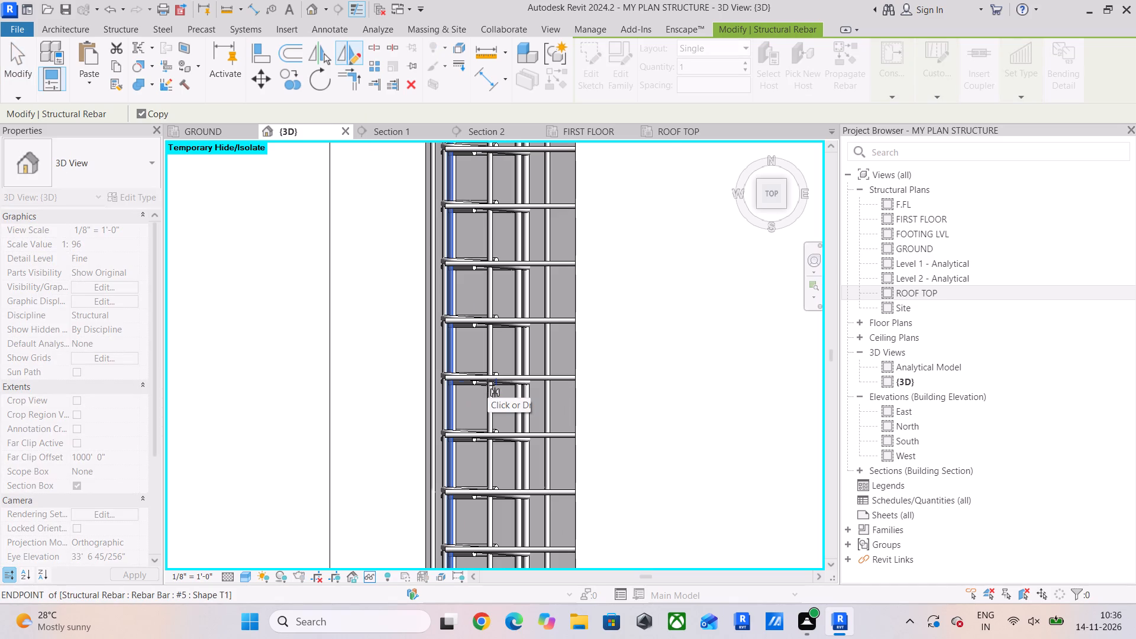
scroll(481, 367, up, 5)
click(484, 469)
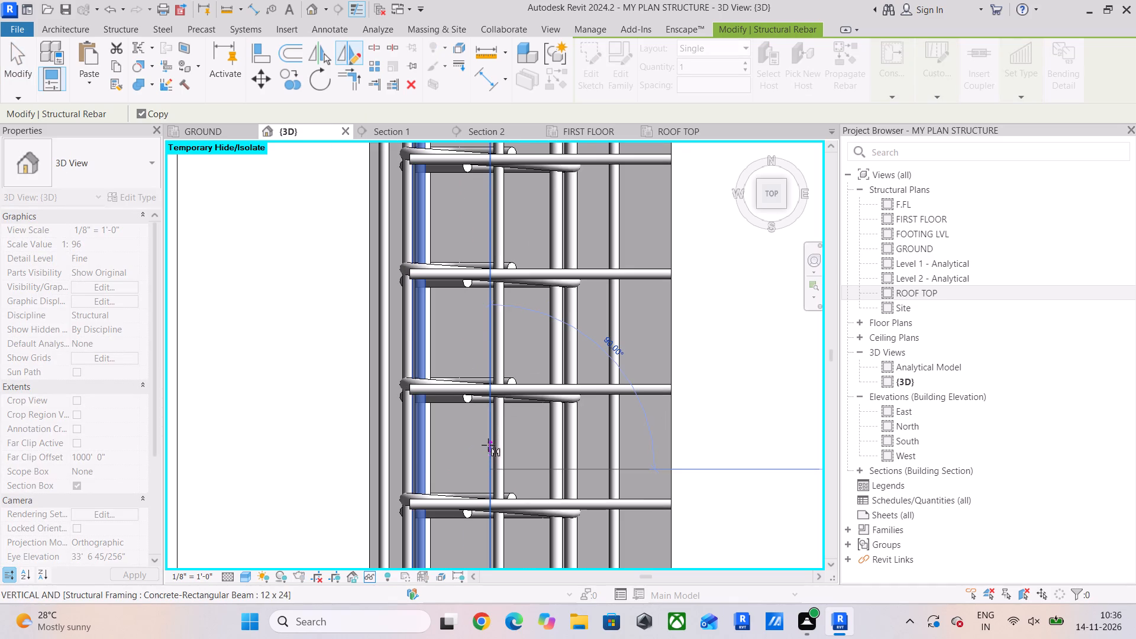
click(488, 431)
scroll(502, 460, down, 4)
middle_drag(506, 457, 533, 344)
key(Escape)
key(Escape)
key(Escape)
Examine the mirrored hooked #5 bar's position within the beam cage from the front view.
scroll(563, 413, down, 4)
middle_drag(563, 413, 582, 240)
scroll(571, 300, down, 4)
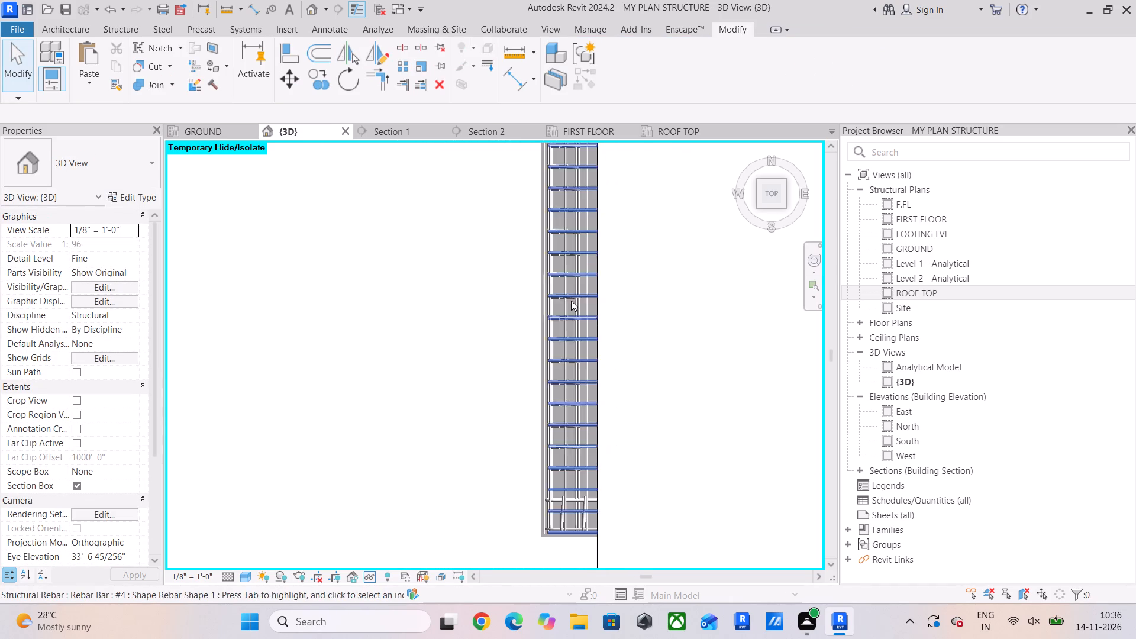
click(573, 332)
drag(775, 191, 774, 159)
click(767, 205)
scroll(509, 232, up, 5)
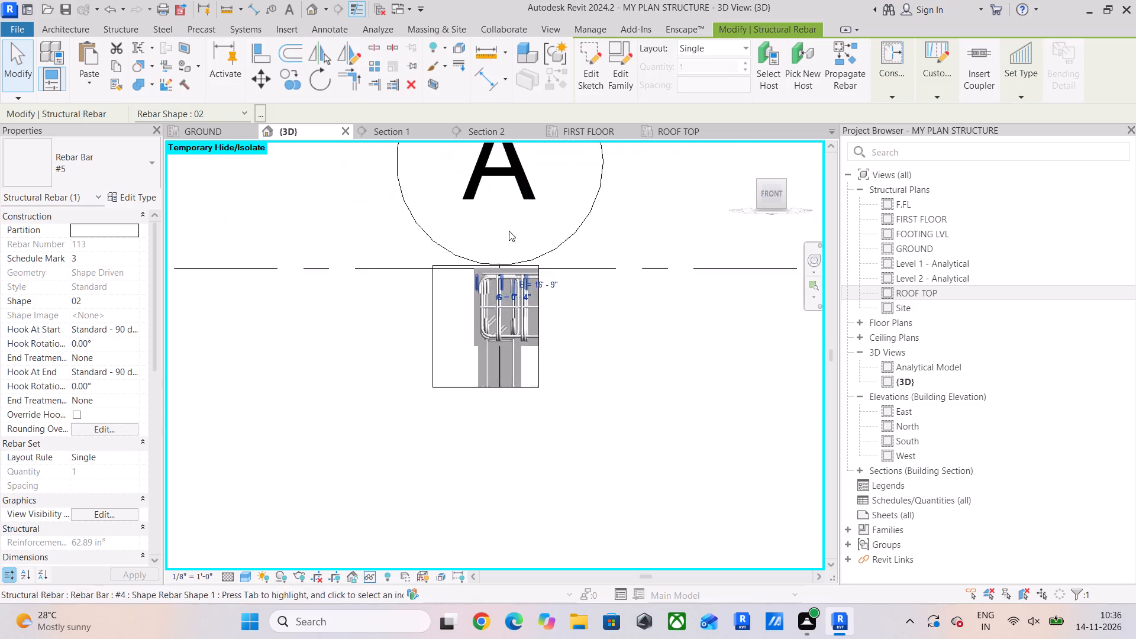
scroll(508, 274, up, 5)
middle_drag(469, 456, 469, 351)
scroll(468, 351, up, 5)
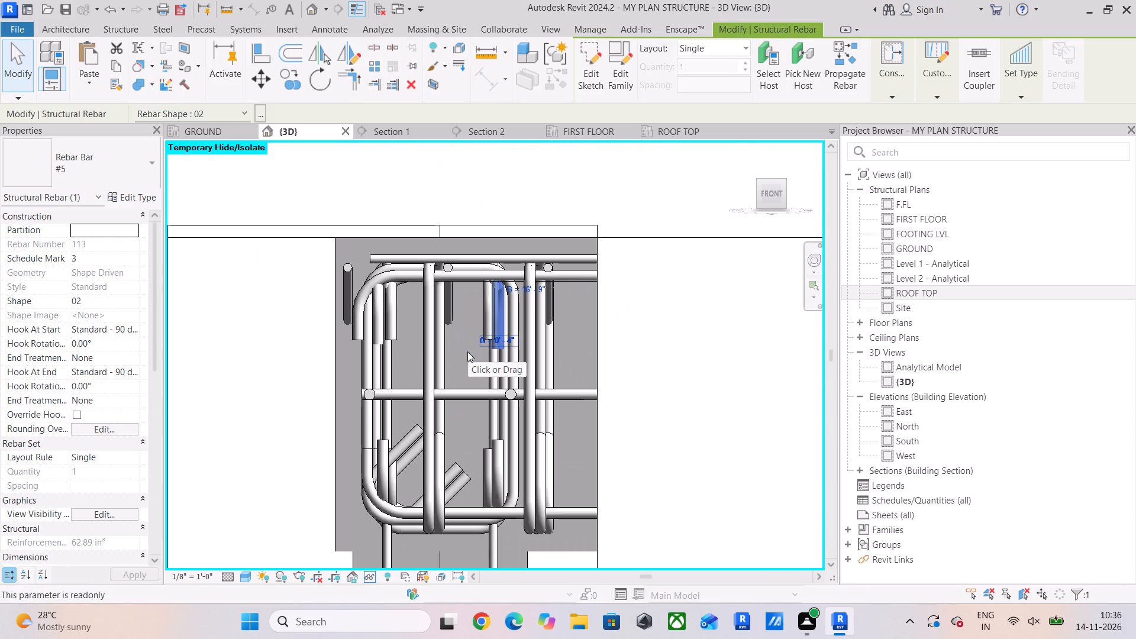
scroll(467, 351, up, 4)
click(463, 356)
scroll(463, 356, down, 3)
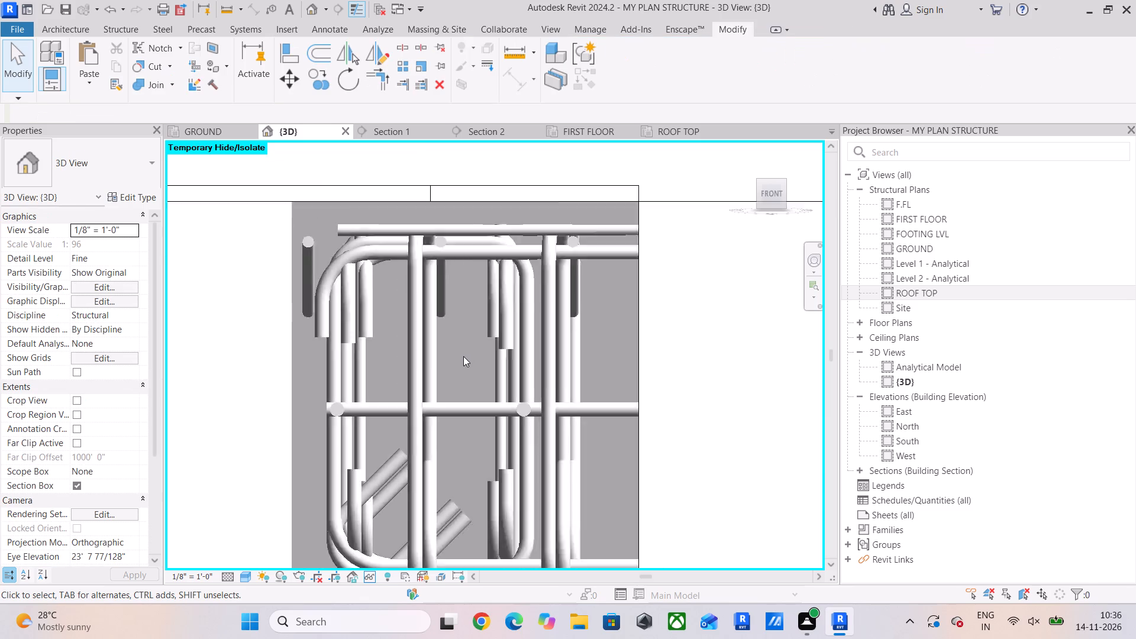
scroll(463, 356, down, 2)
Delete the outer lower hooked #5 bar on the west side of the beam cage, using the front view.
click(395, 333)
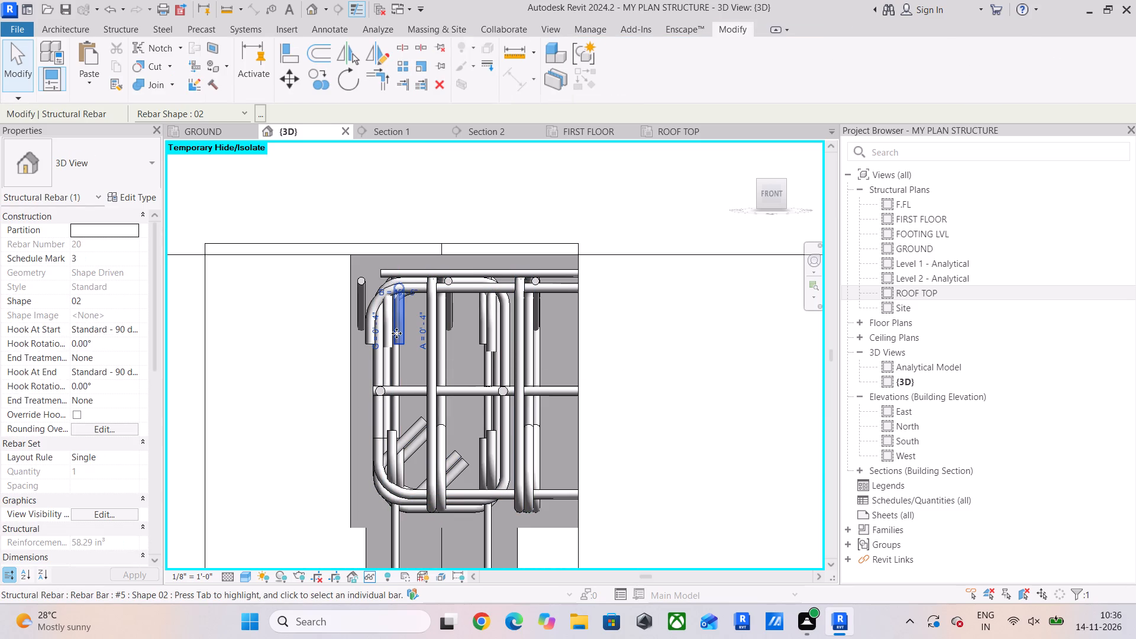
click(393, 454)
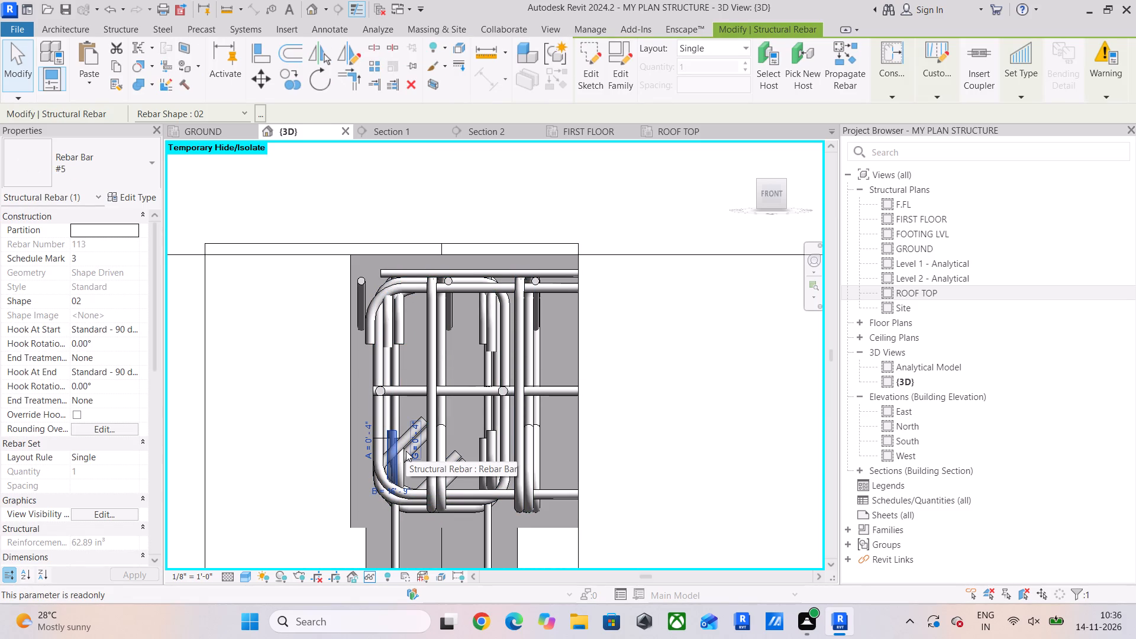
scroll(406, 451, up, 4)
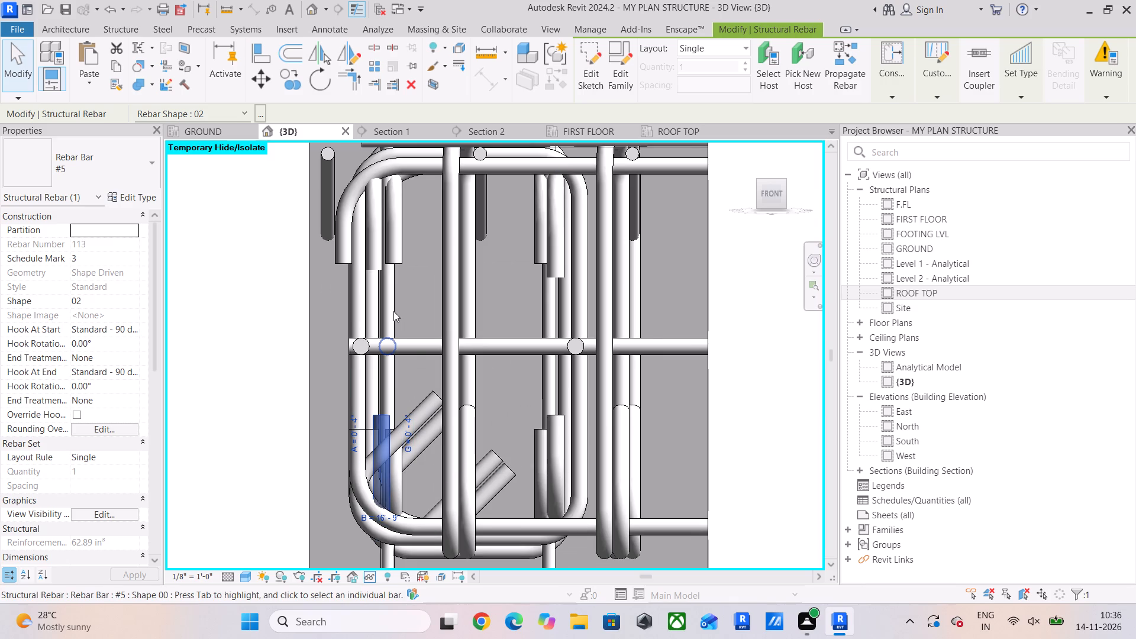
middle_drag(421, 379, 418, 304)
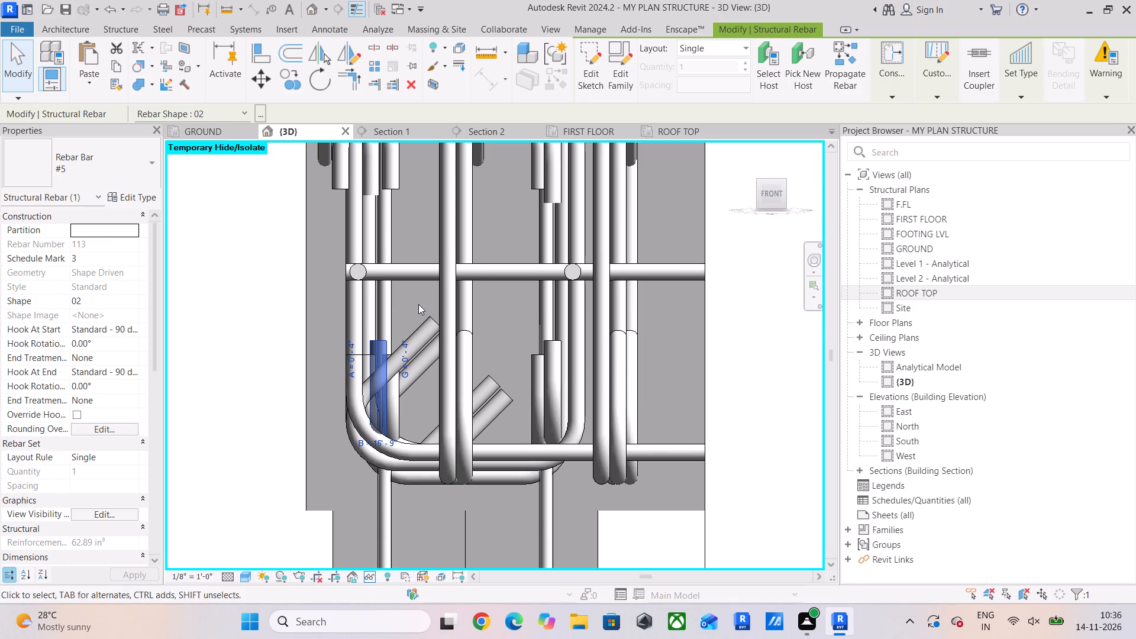
key(Delete)
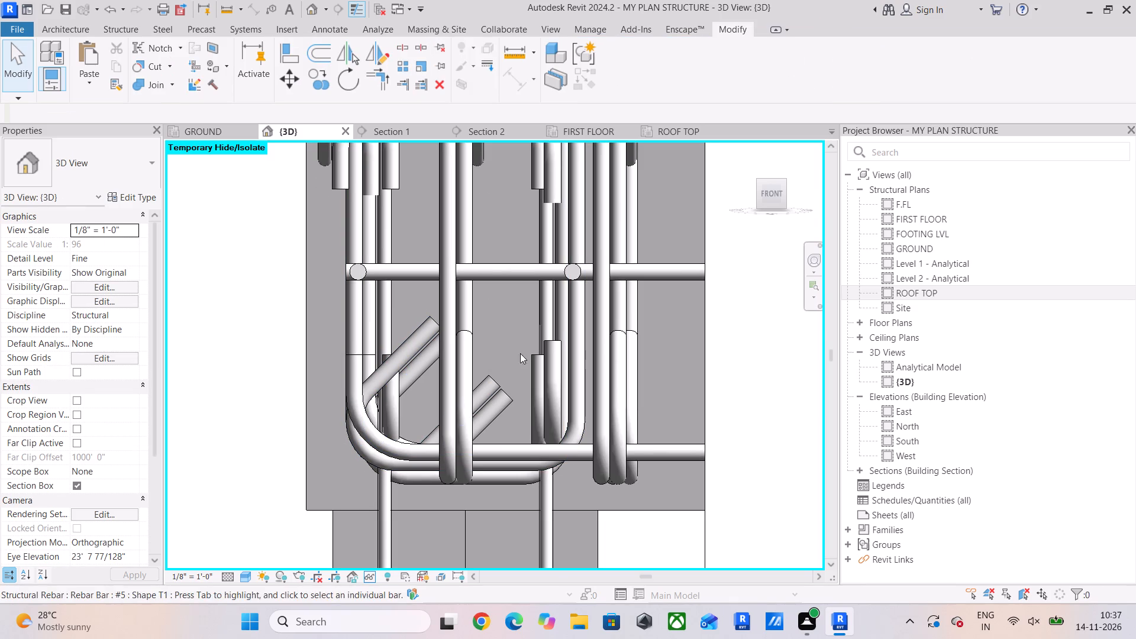
Mirror a copy of the east side's outer lower hooked #5 bar across an axis drawn along the beam's centreline in the top view.
click(556, 357)
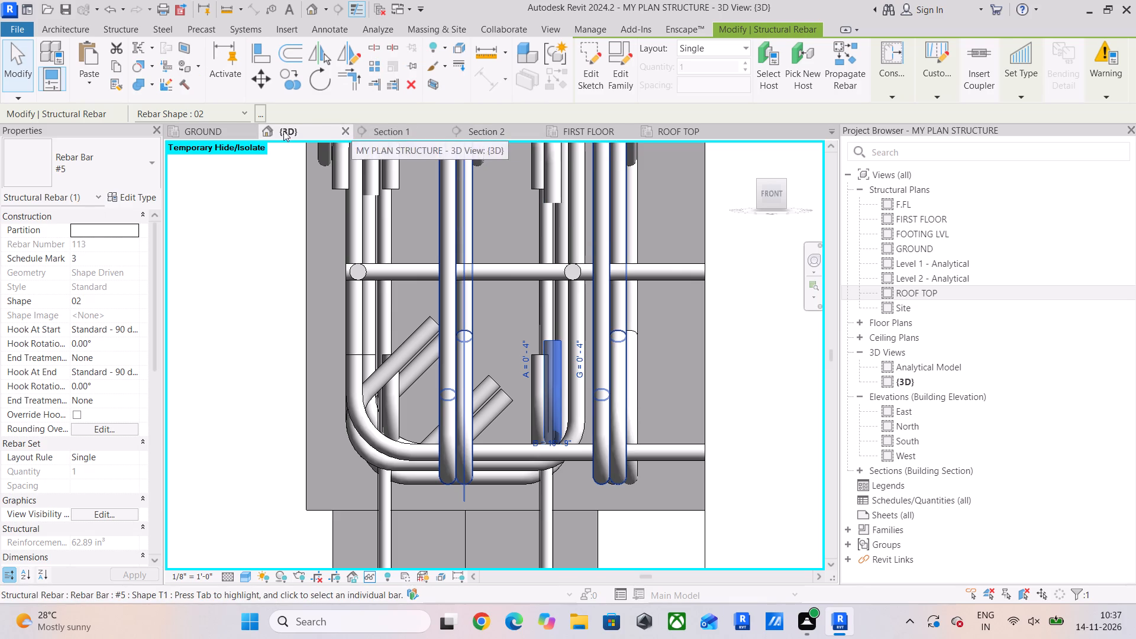
drag(774, 198, 777, 224)
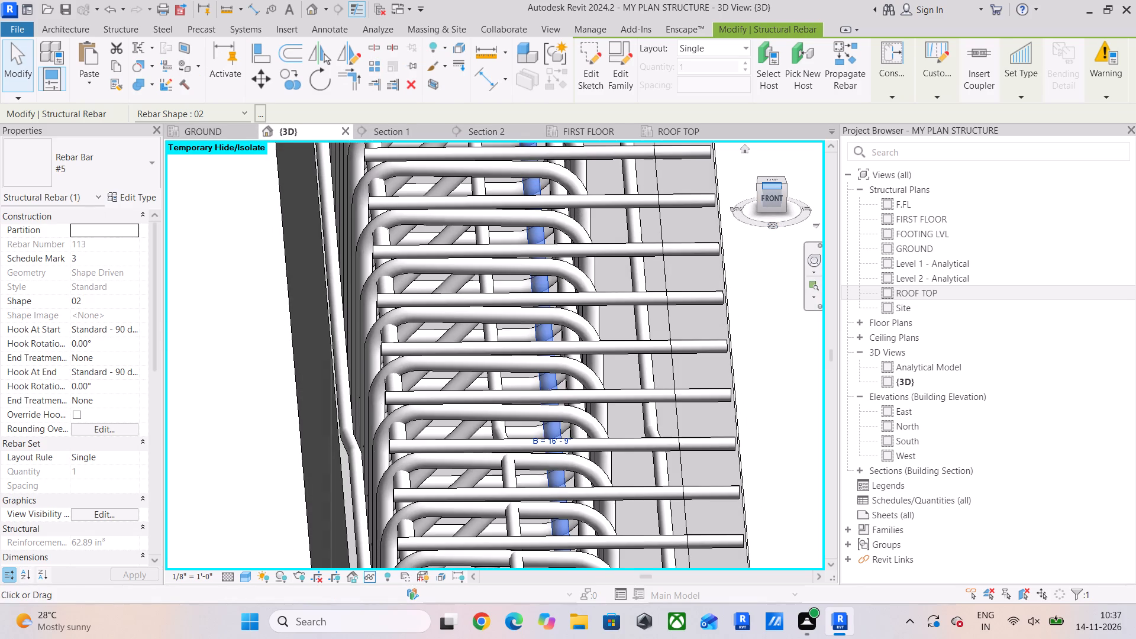
click(776, 179)
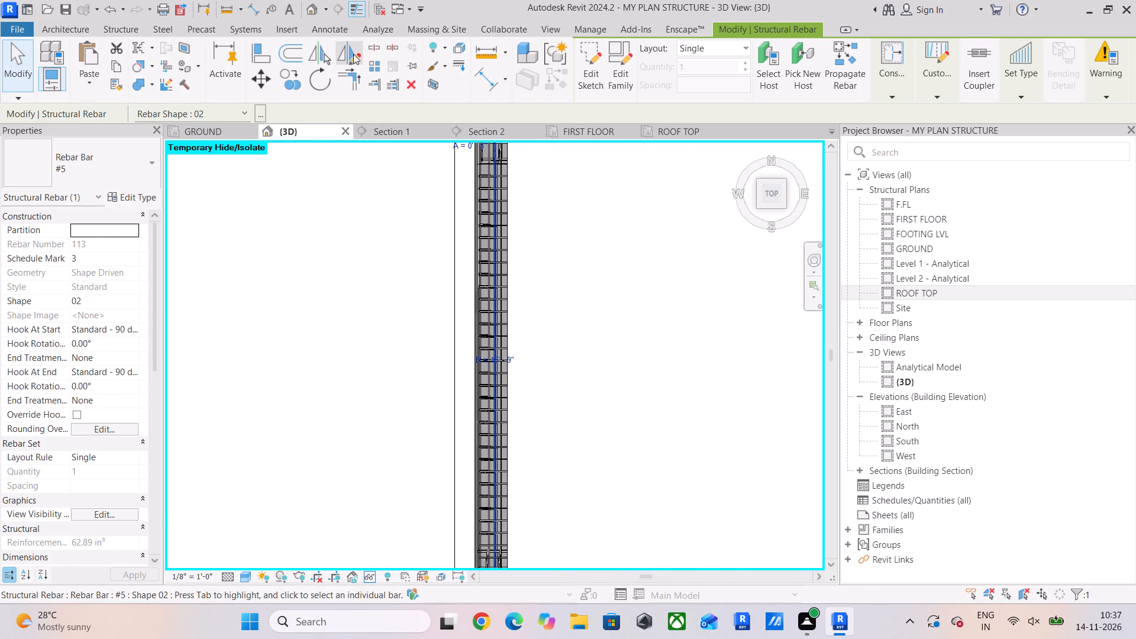
click(353, 54)
scroll(509, 380, up, 17)
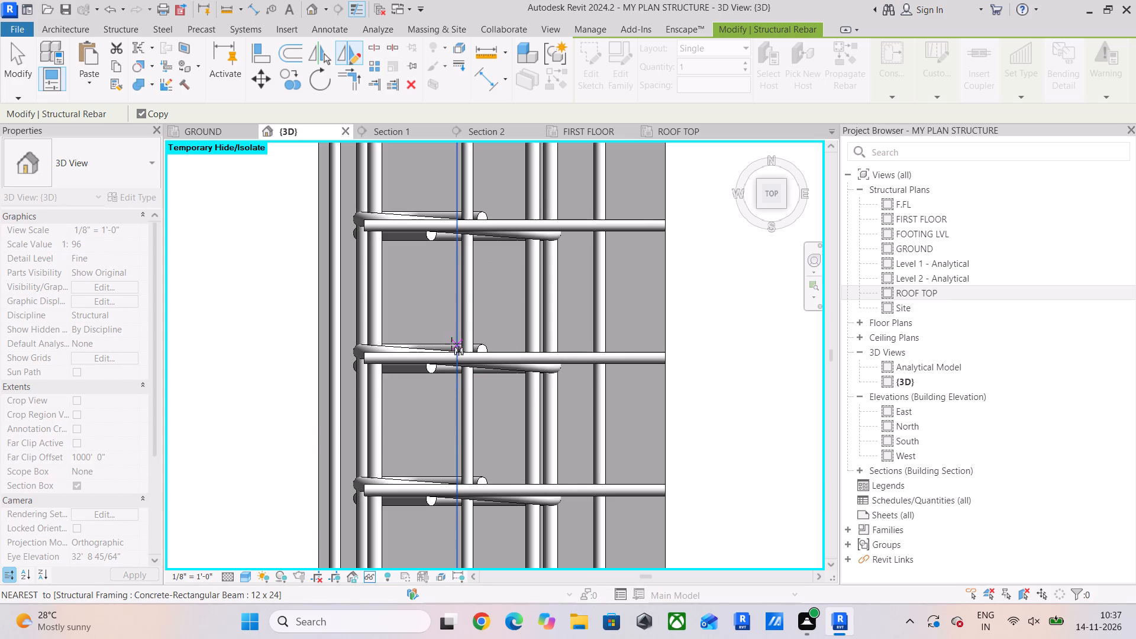
click(452, 328)
click(456, 286)
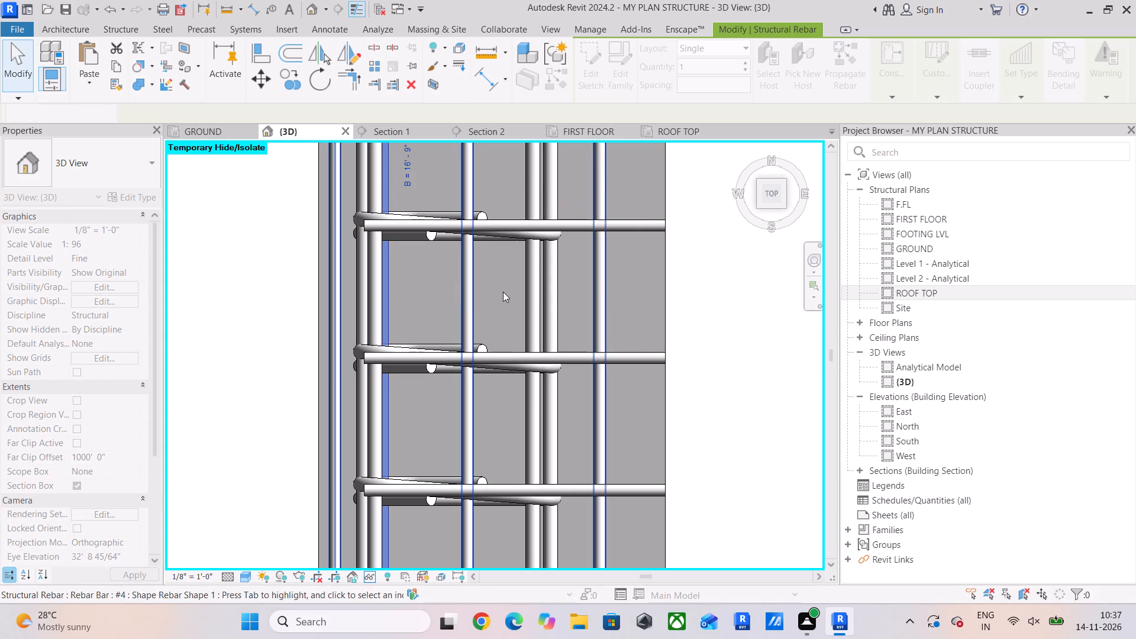
Delete the original outer lower hooked #5 bar on the east side of the beam cage, using the front view.
scroll(504, 291, down, 6)
middle_drag(506, 290, 525, 247)
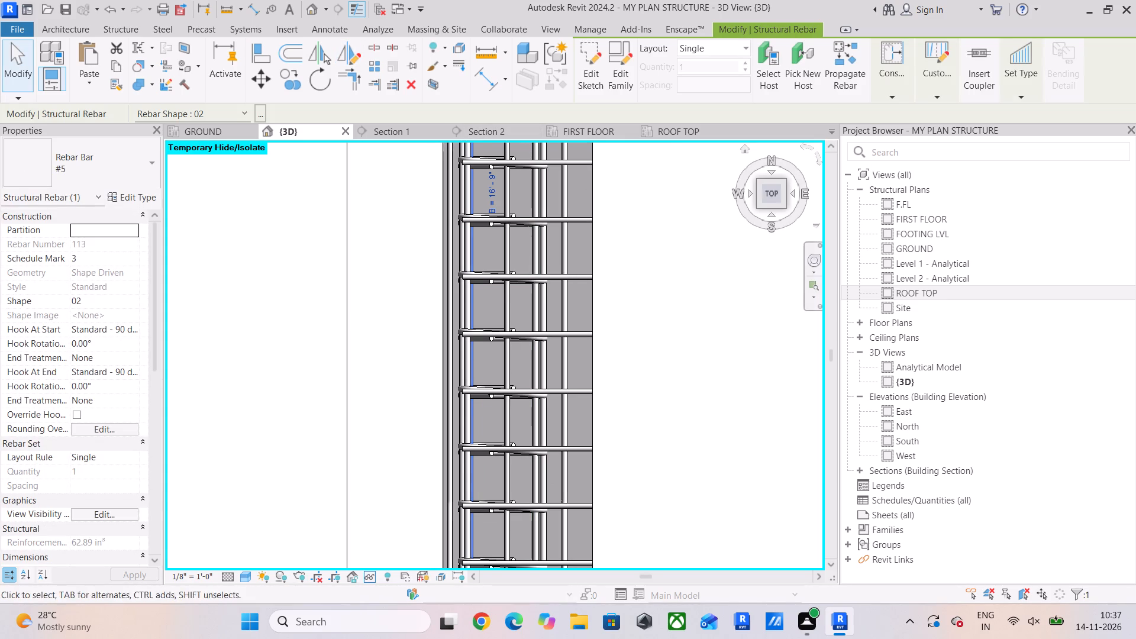
drag(776, 193, 769, 568)
click(767, 207)
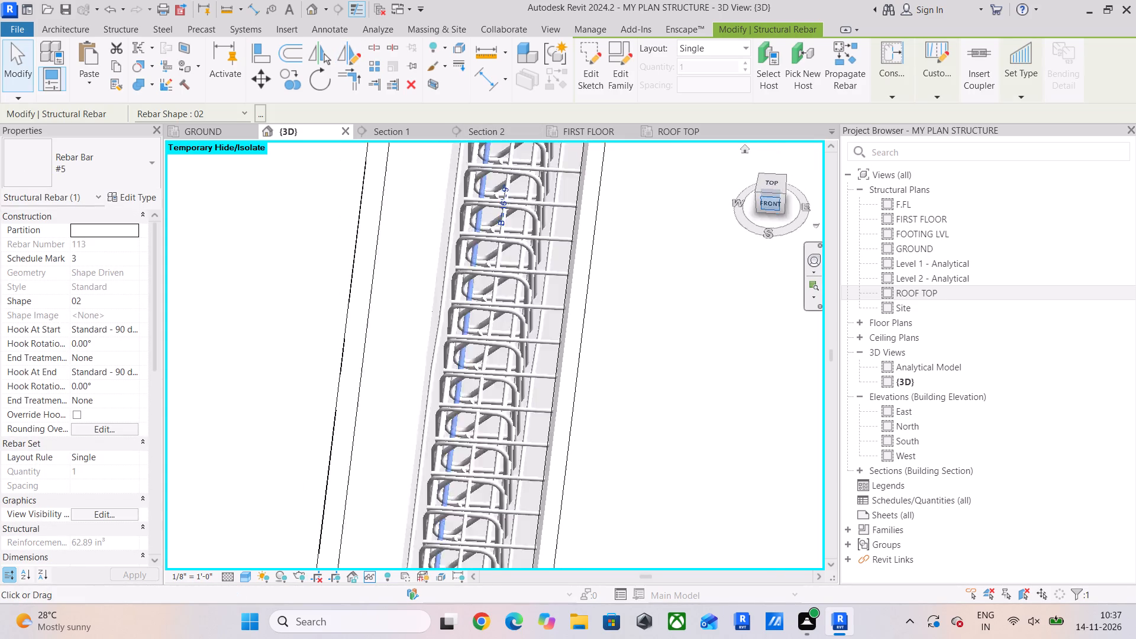
scroll(518, 384, up, 18)
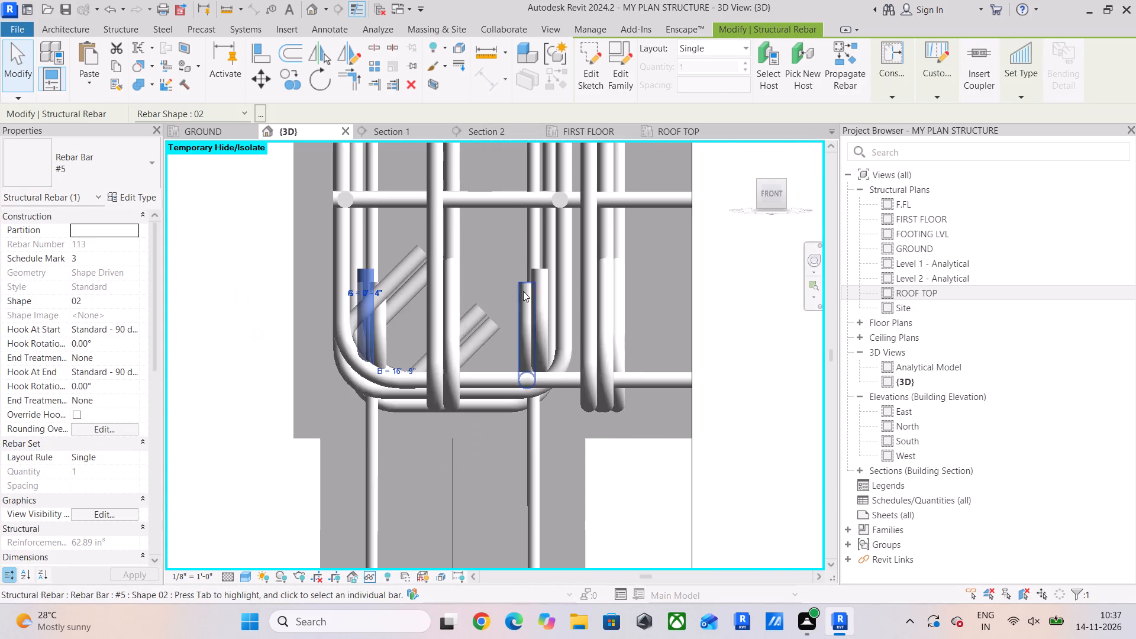
click(550, 302)
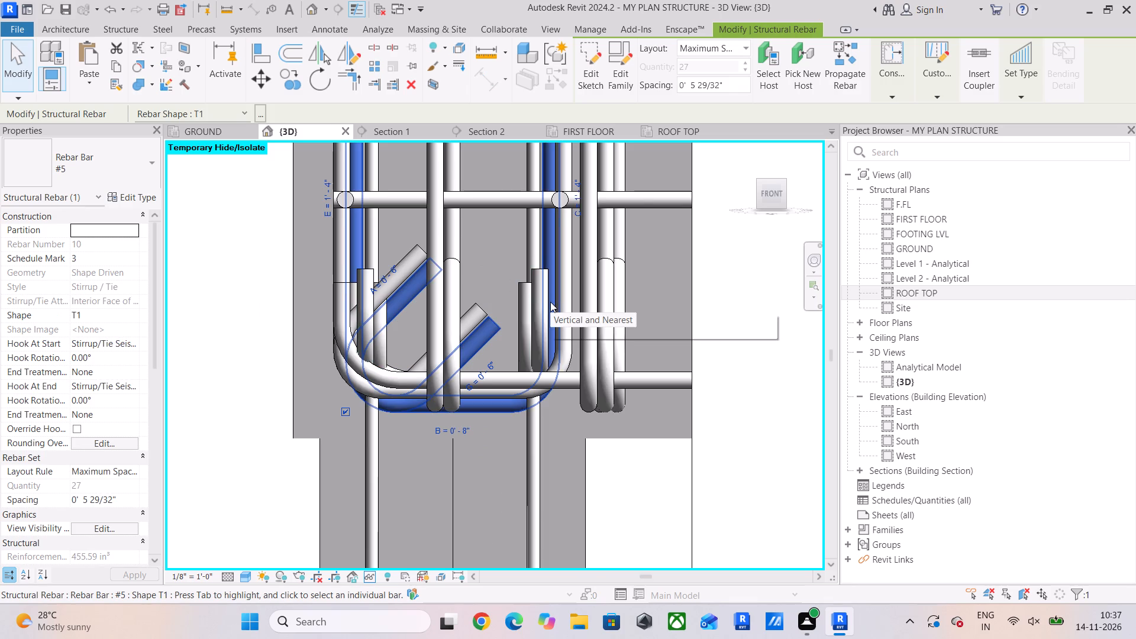
click(533, 322)
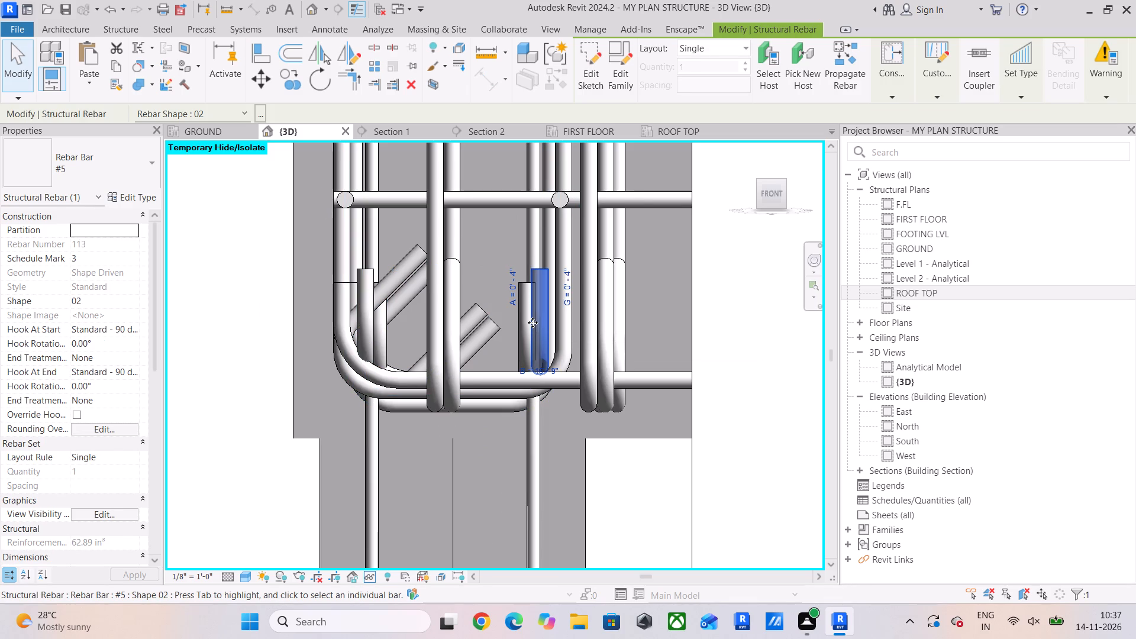
key(Delete)
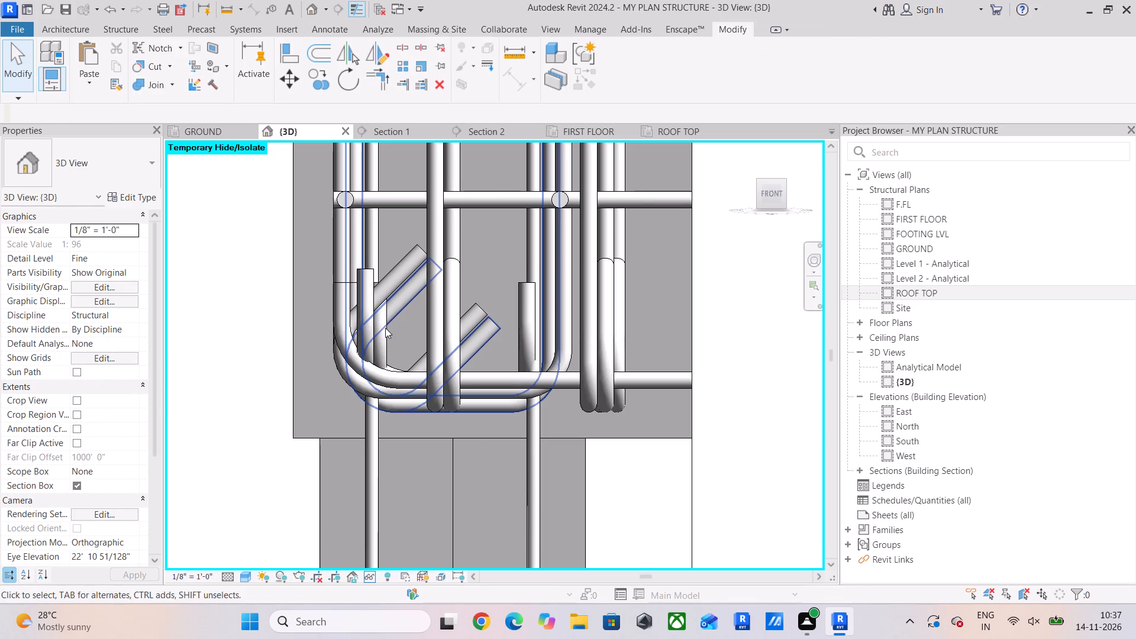
Mirror a copy of the west side's outer lower hooked #5 bar back across the beam's centreline in the top view.
click(366, 334)
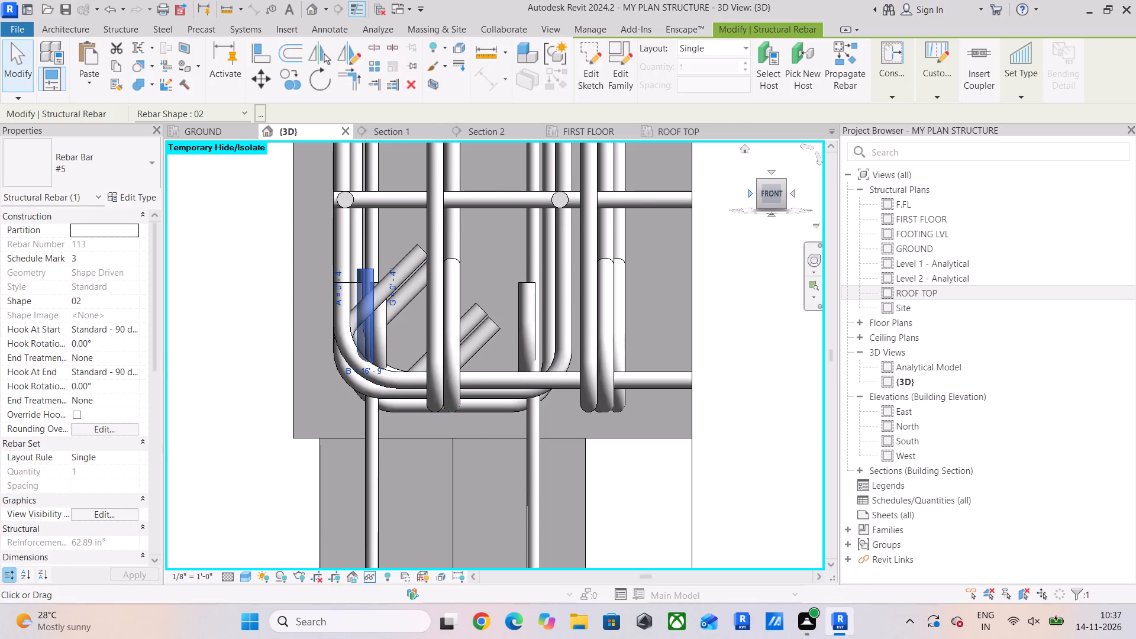
drag(770, 189, 777, 230)
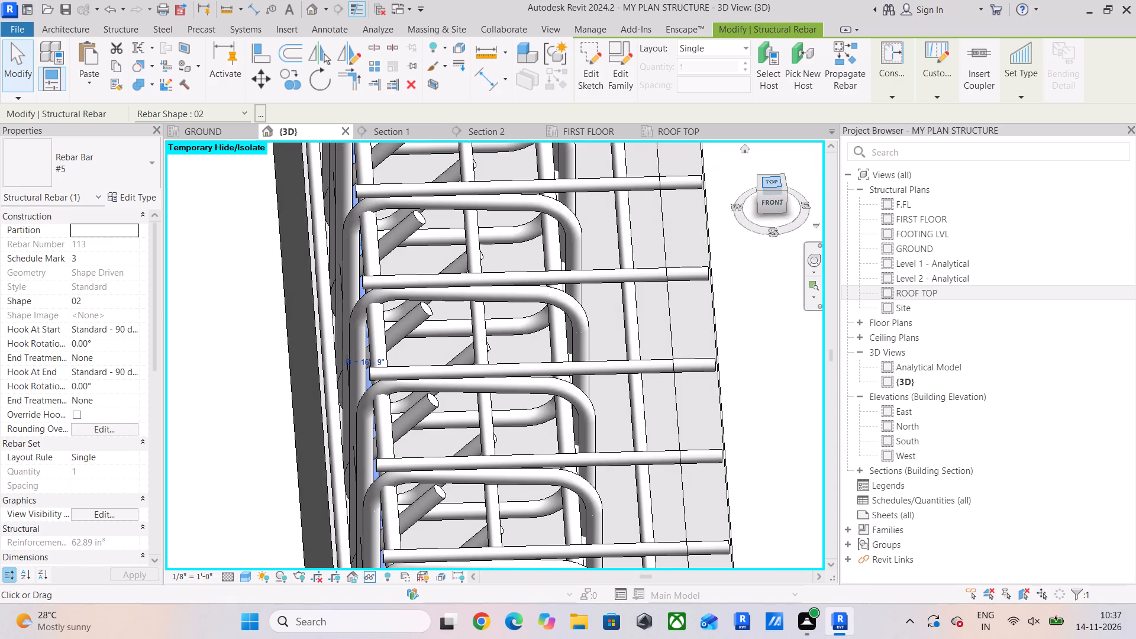
click(770, 180)
click(339, 54)
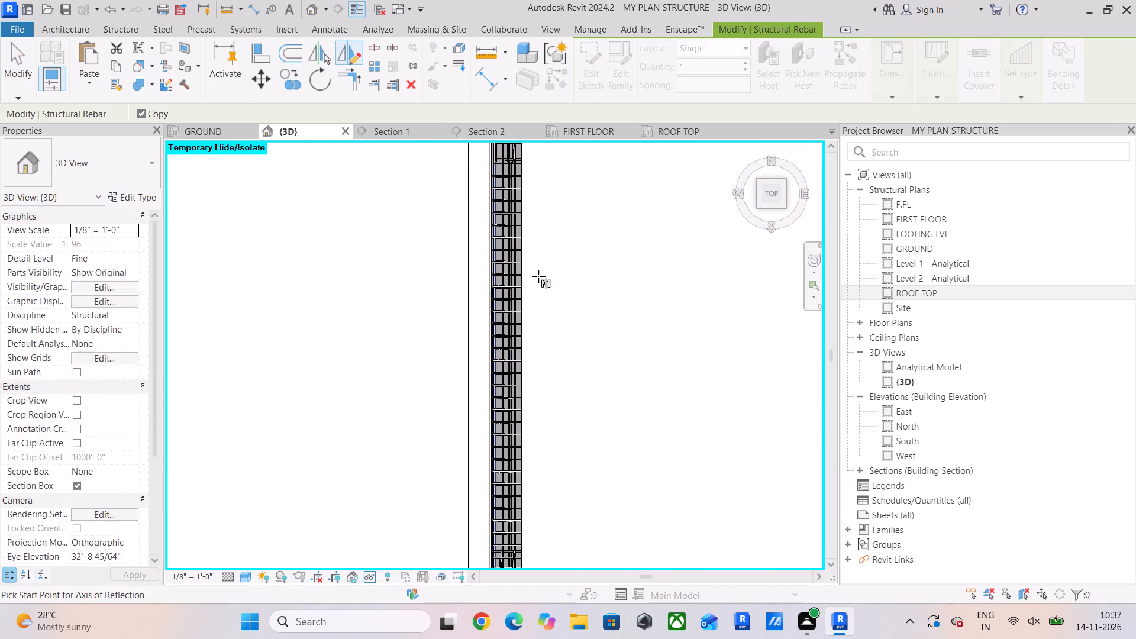
scroll(538, 276, up, 15)
click(436, 333)
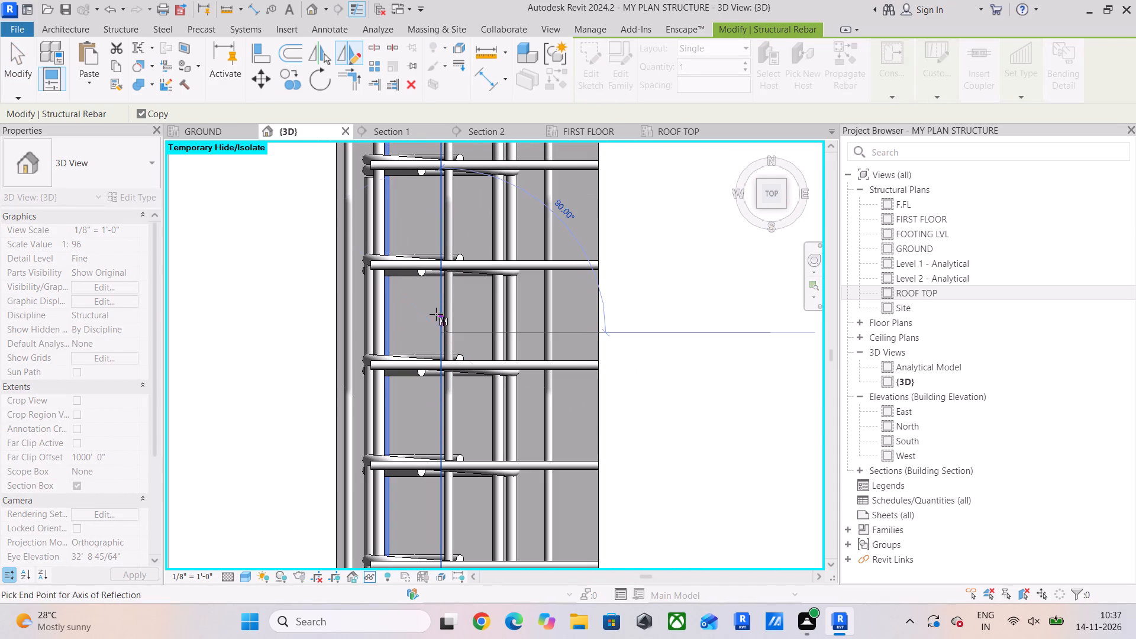
click(436, 302)
key(Escape)
key(Escape)
key(Escape)
Select the whole beam with its reinforcement, review the related warnings and locate the rebar they concern.
scroll(483, 348, down, 4)
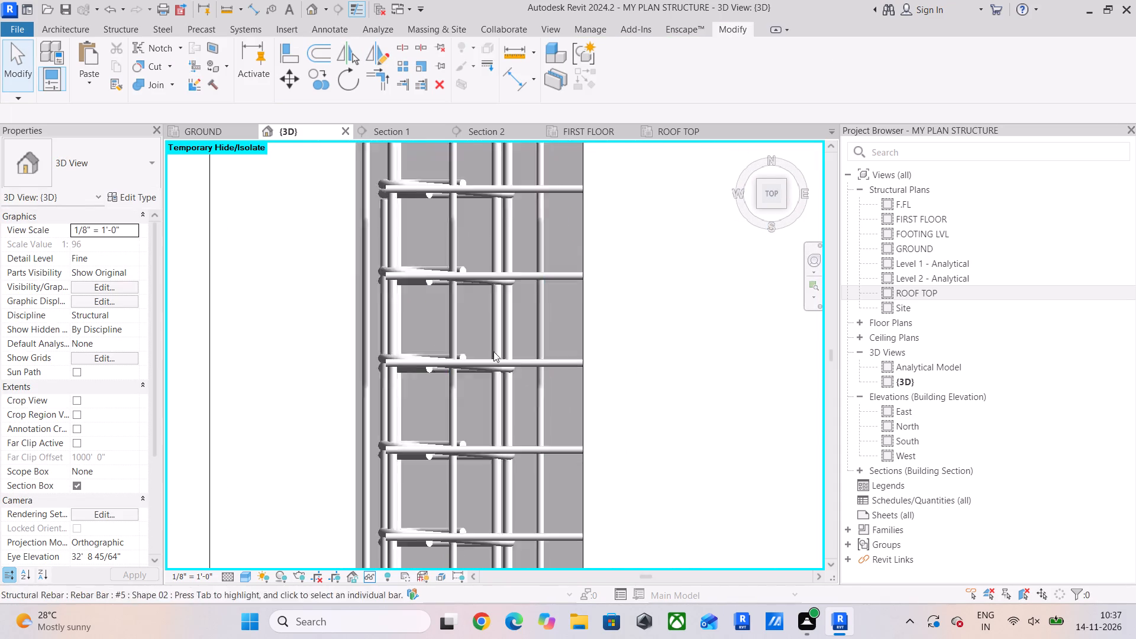
scroll(560, 361, down, 18)
drag(547, 205, 548, 215)
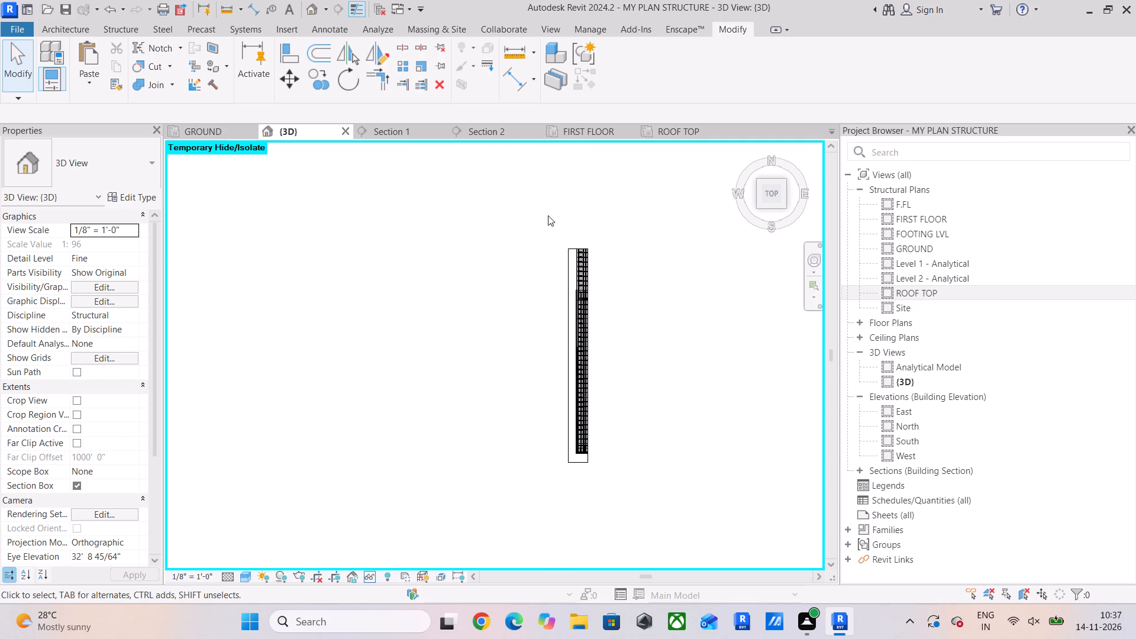
drag(548, 215, 669, 541)
click(619, 77)
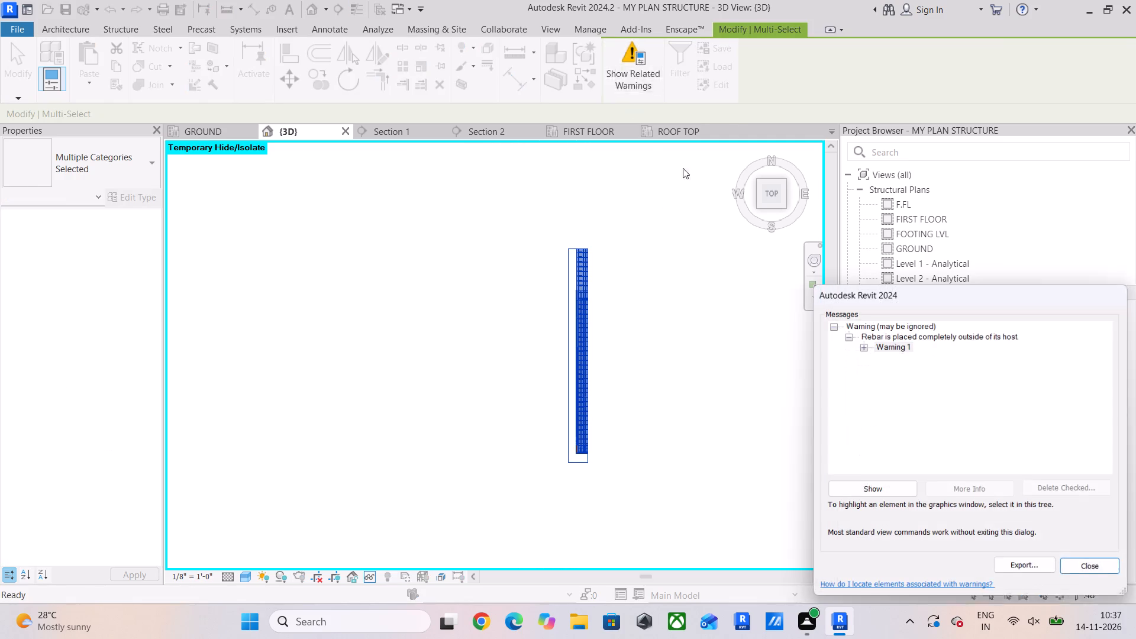
click(862, 343)
click(881, 490)
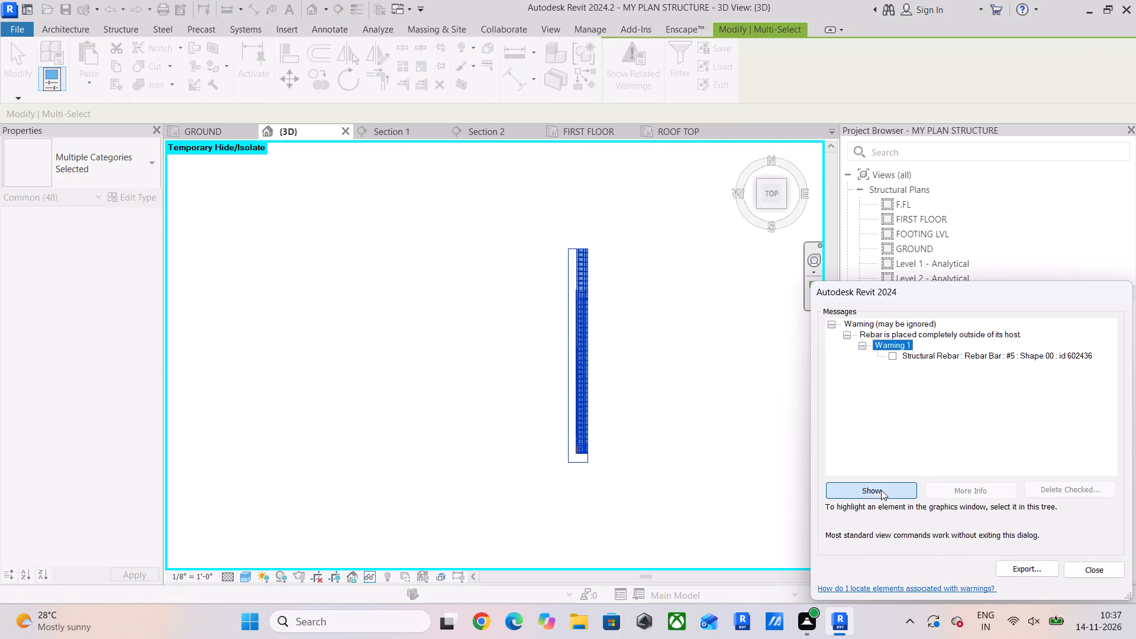
scroll(477, 330, up, 5)
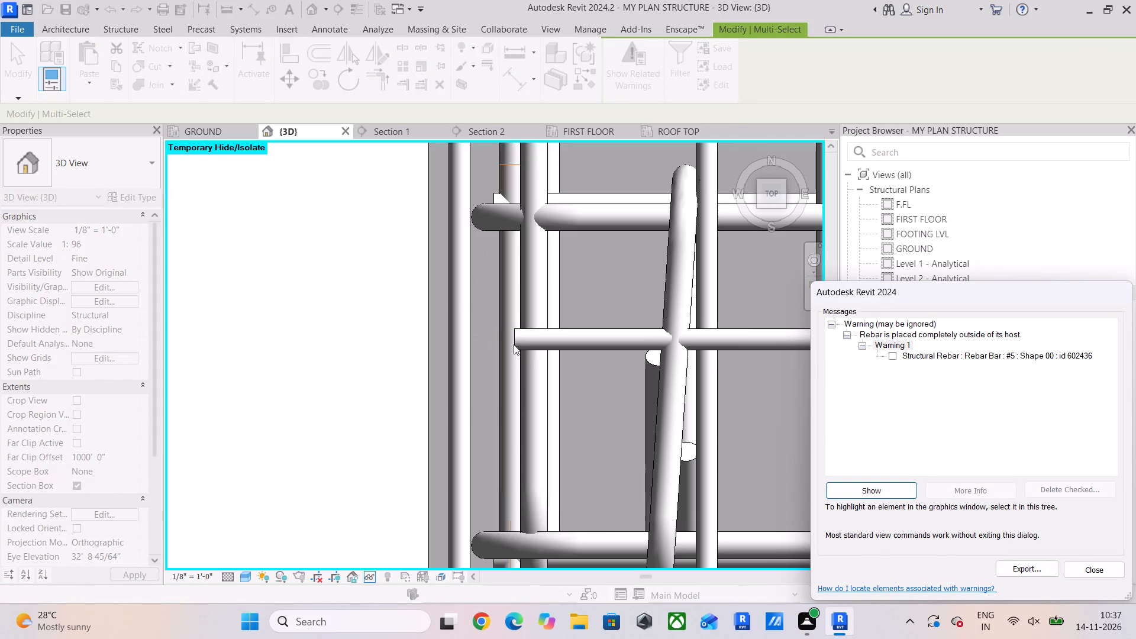
click(1084, 572)
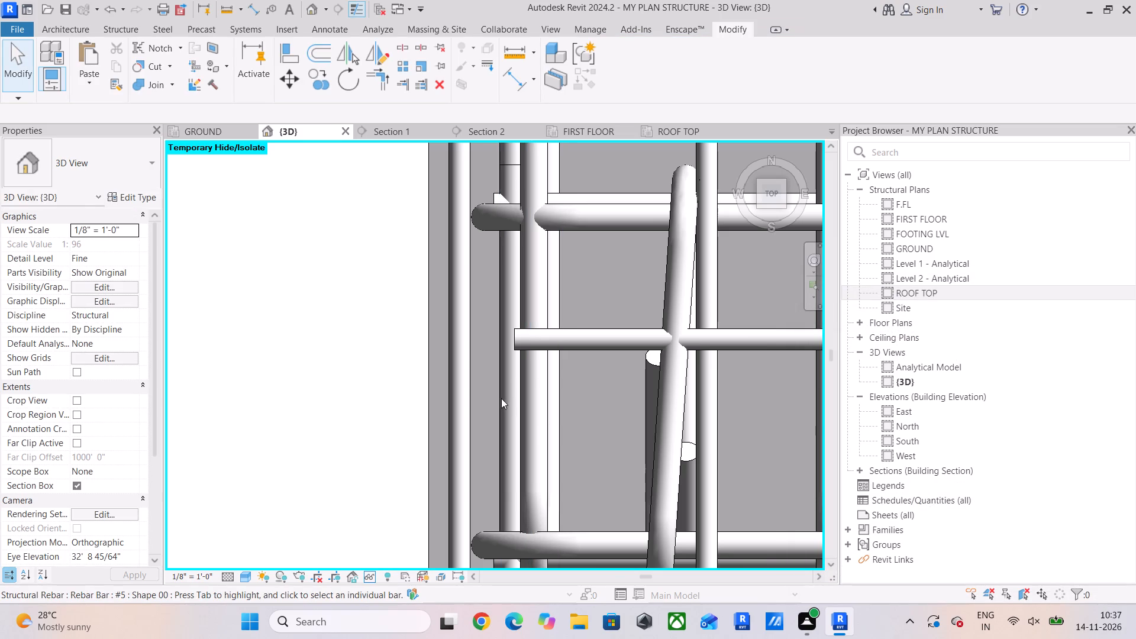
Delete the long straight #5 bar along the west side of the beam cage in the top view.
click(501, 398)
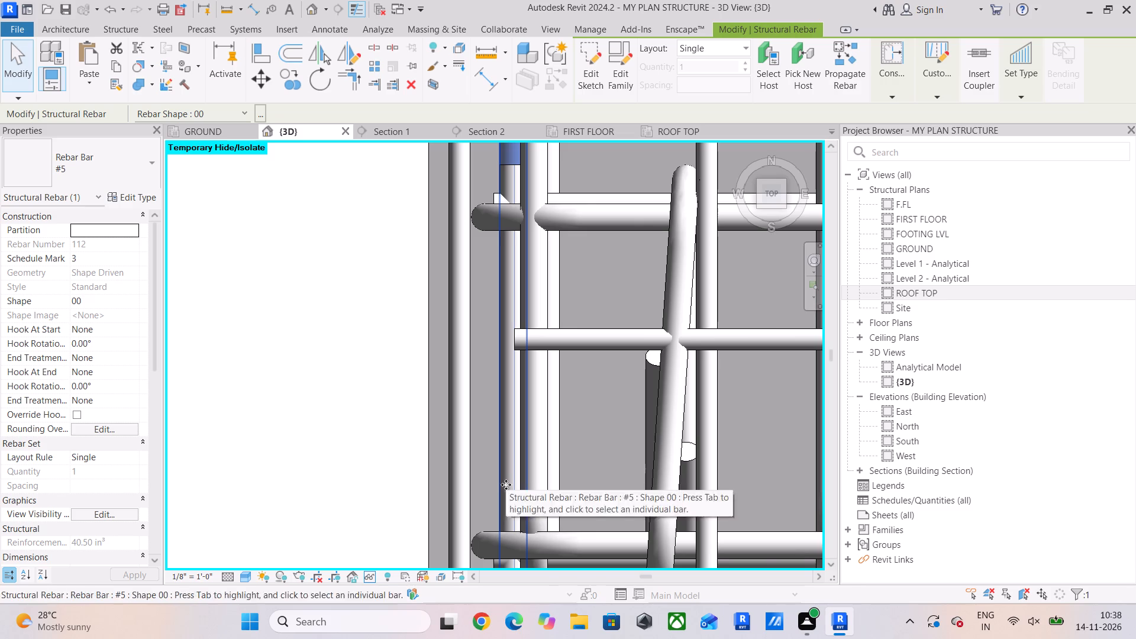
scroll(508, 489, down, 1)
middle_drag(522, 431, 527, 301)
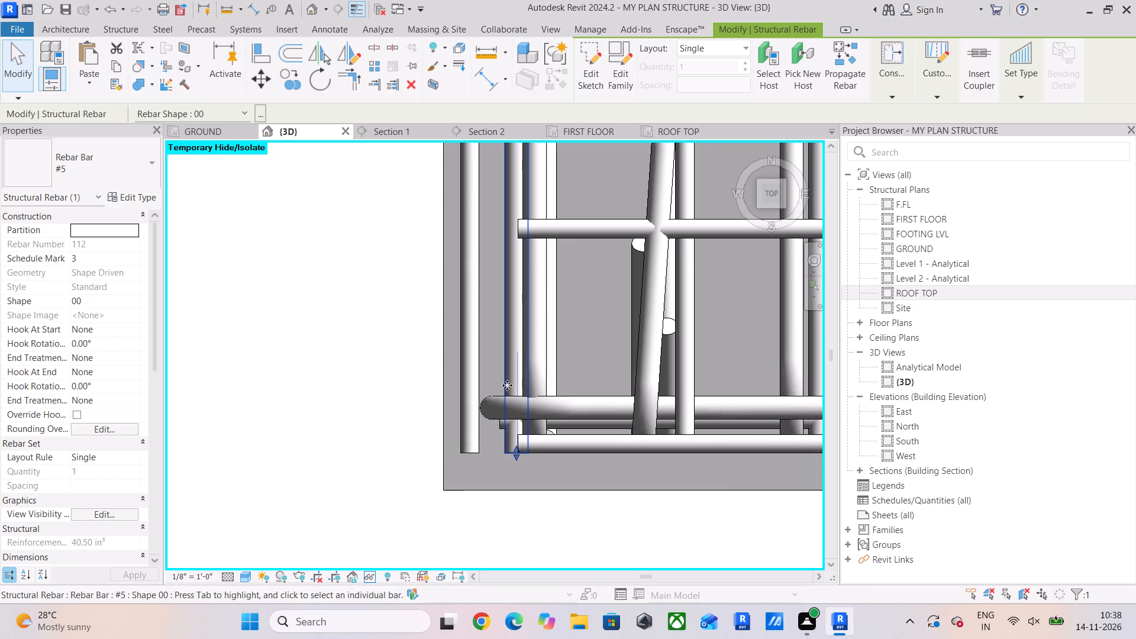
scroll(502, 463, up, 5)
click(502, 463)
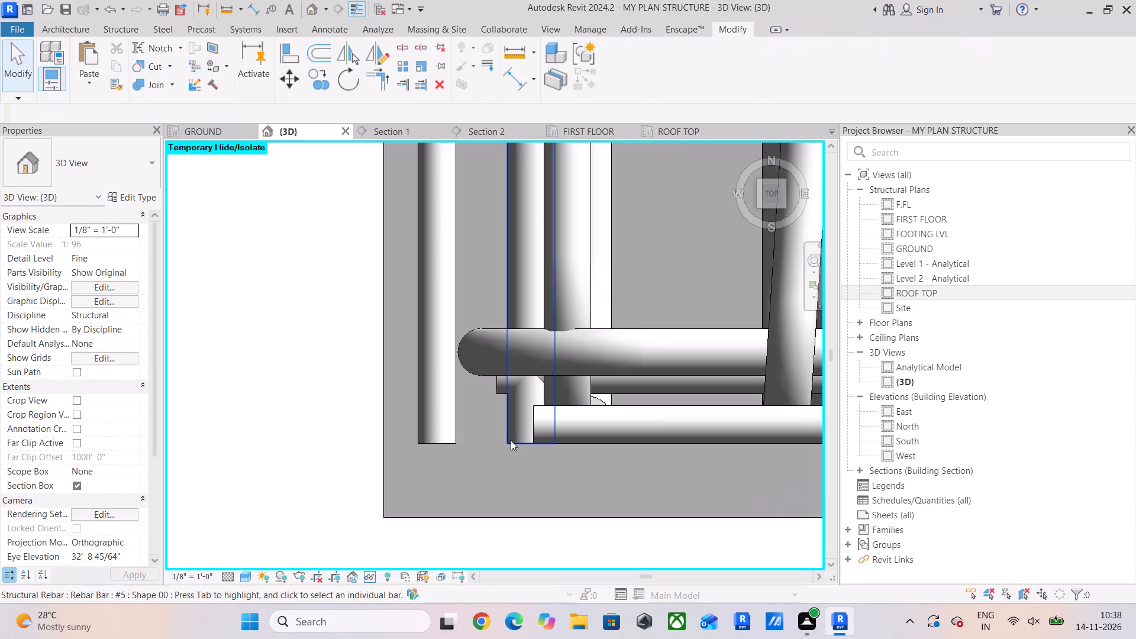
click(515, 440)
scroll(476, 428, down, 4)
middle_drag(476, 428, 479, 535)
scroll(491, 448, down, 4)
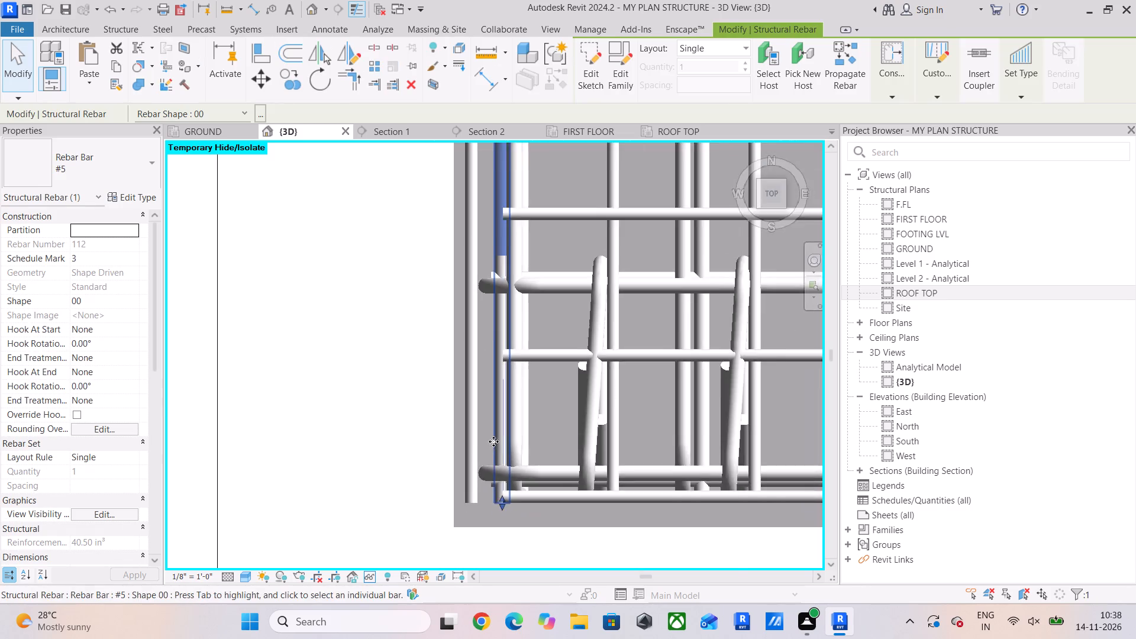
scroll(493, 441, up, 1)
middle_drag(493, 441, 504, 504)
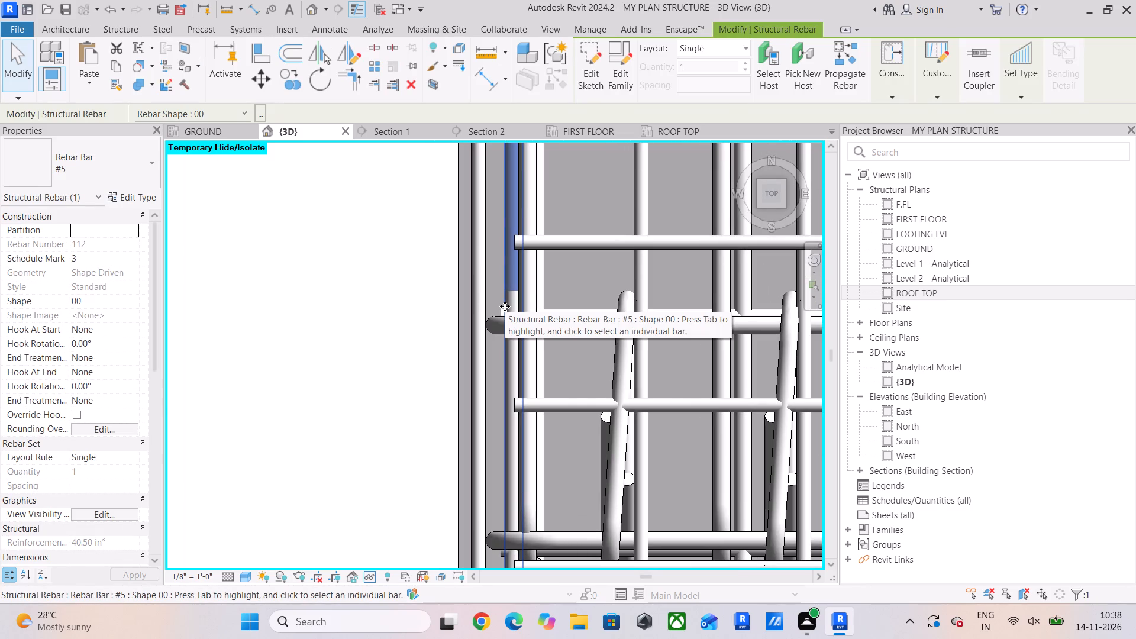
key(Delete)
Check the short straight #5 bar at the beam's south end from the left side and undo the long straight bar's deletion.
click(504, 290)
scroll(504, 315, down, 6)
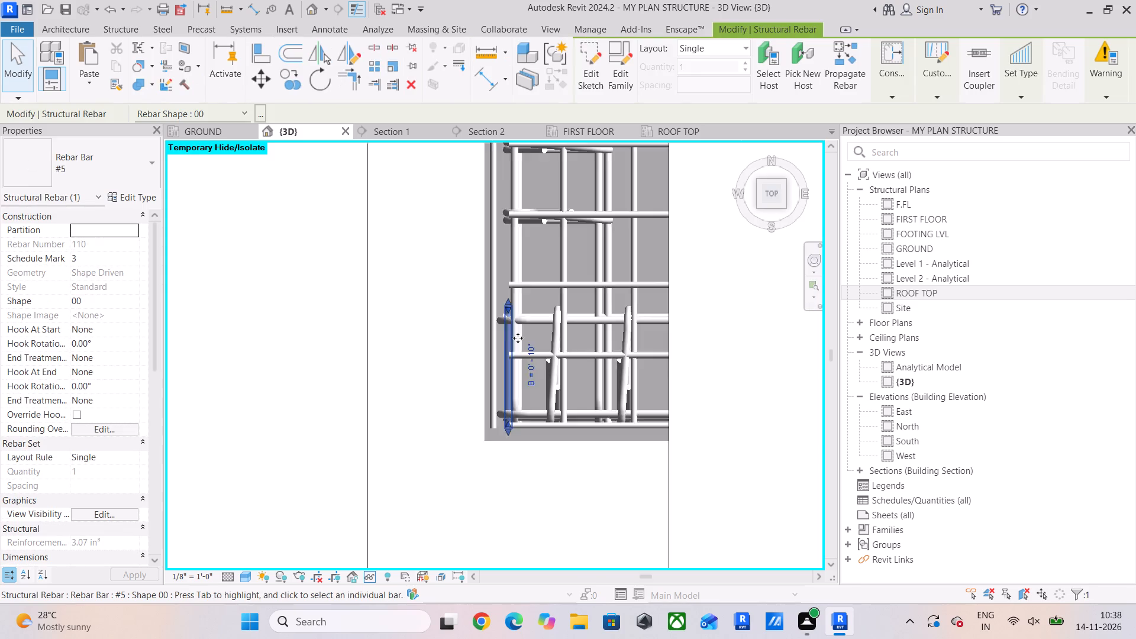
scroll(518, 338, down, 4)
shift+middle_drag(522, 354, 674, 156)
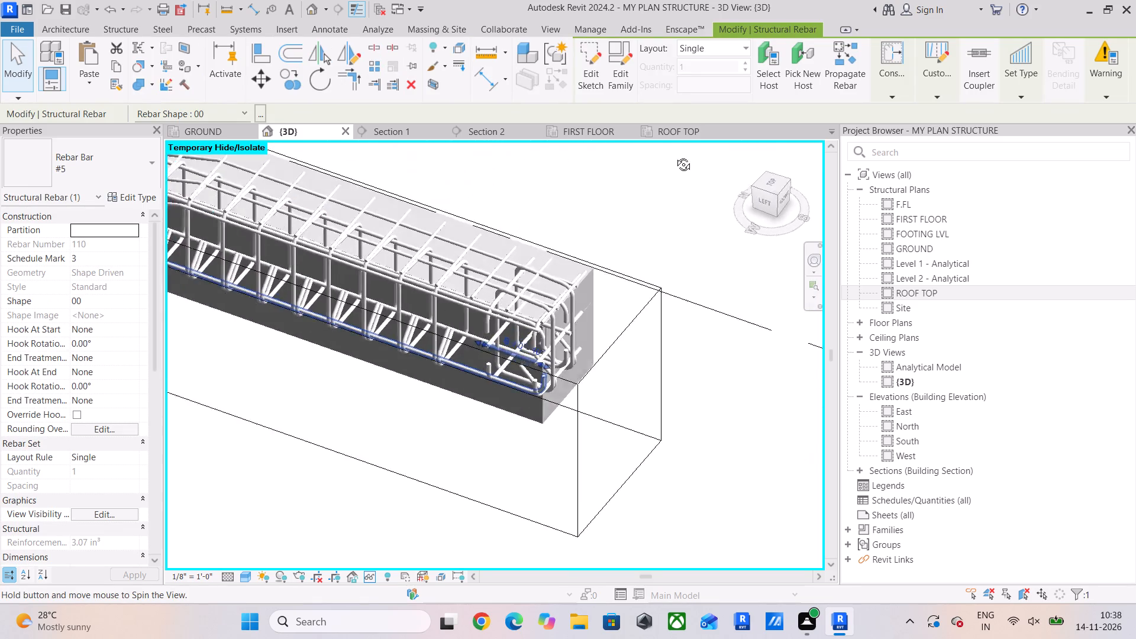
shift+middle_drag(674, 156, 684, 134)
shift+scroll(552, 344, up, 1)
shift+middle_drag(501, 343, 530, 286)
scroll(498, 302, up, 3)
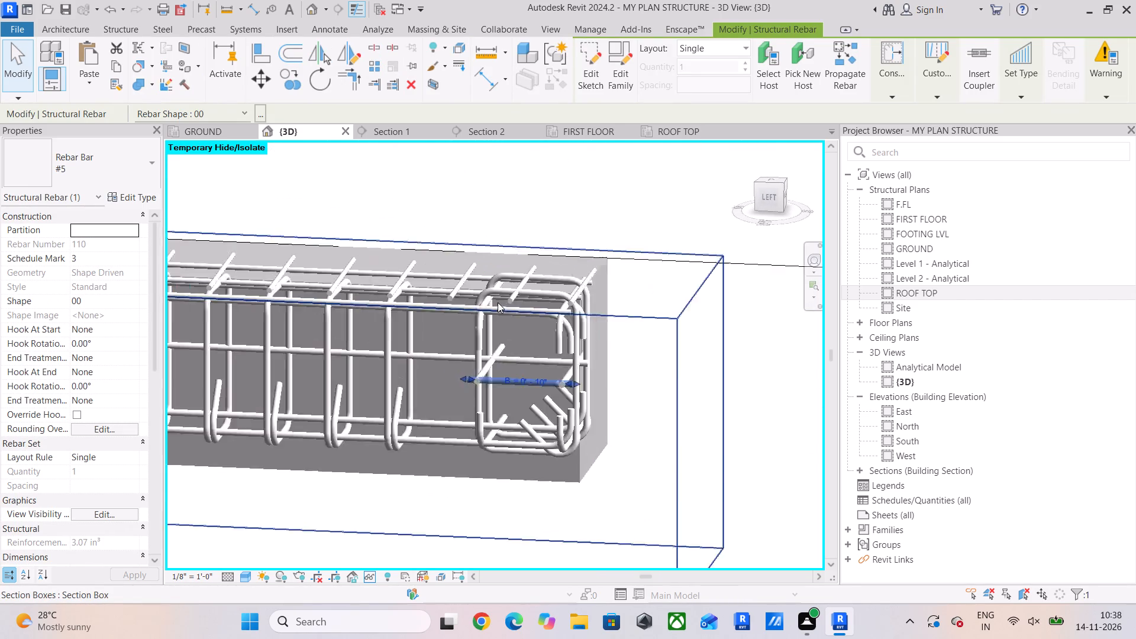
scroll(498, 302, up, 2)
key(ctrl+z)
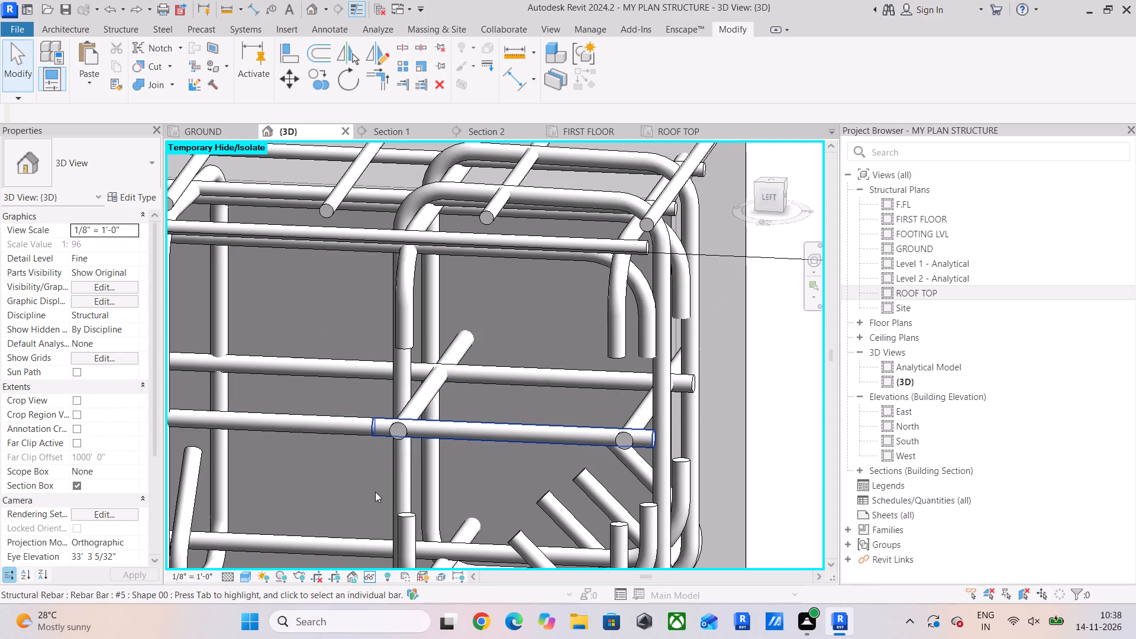
Delete the short straight #5 bar overlapping the long bar at the beam's south end in wireframe display, and return to shaded display.
text(WF)
scroll(377, 475, up, 5)
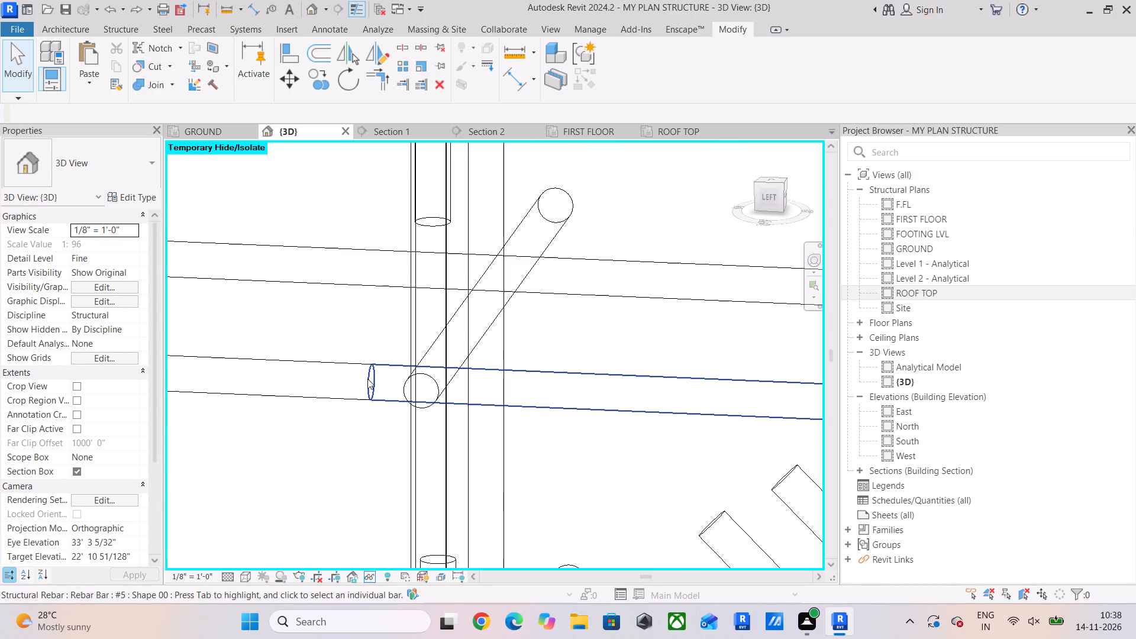
click(364, 377)
click(370, 443)
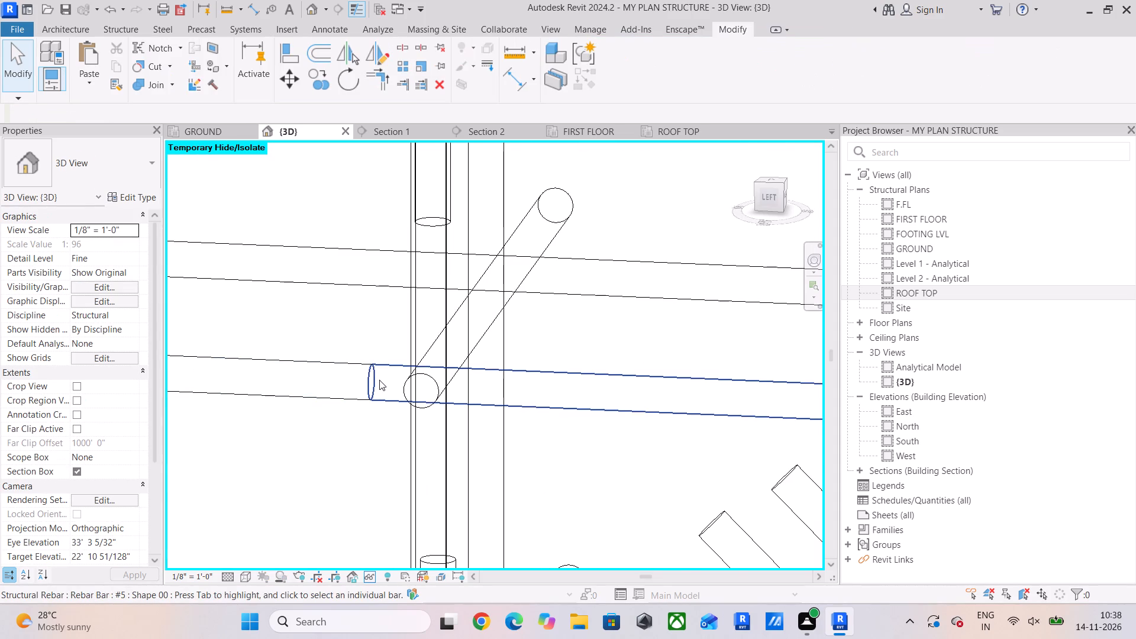
click(377, 382)
key(Delete)
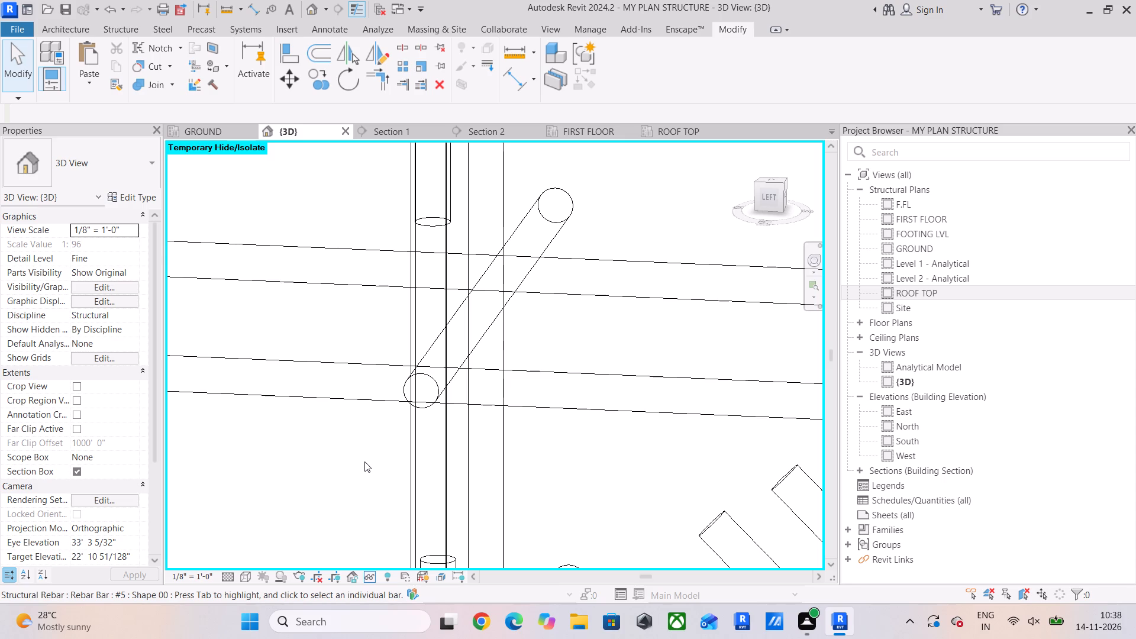
text(SH)
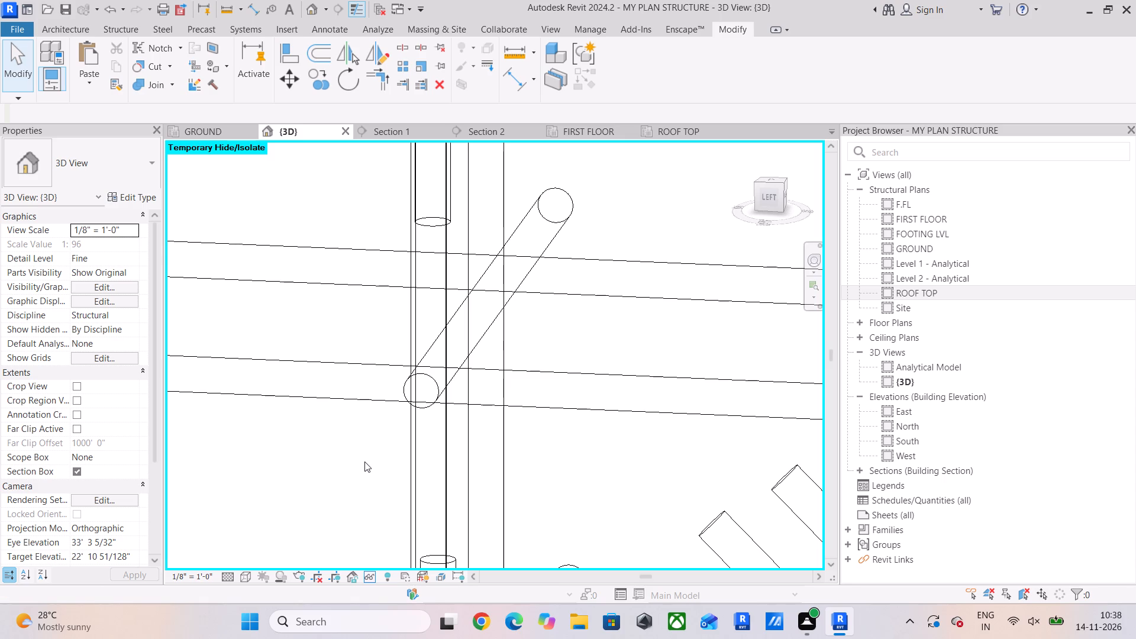
text(SASD)
scroll(423, 390, down, 11)
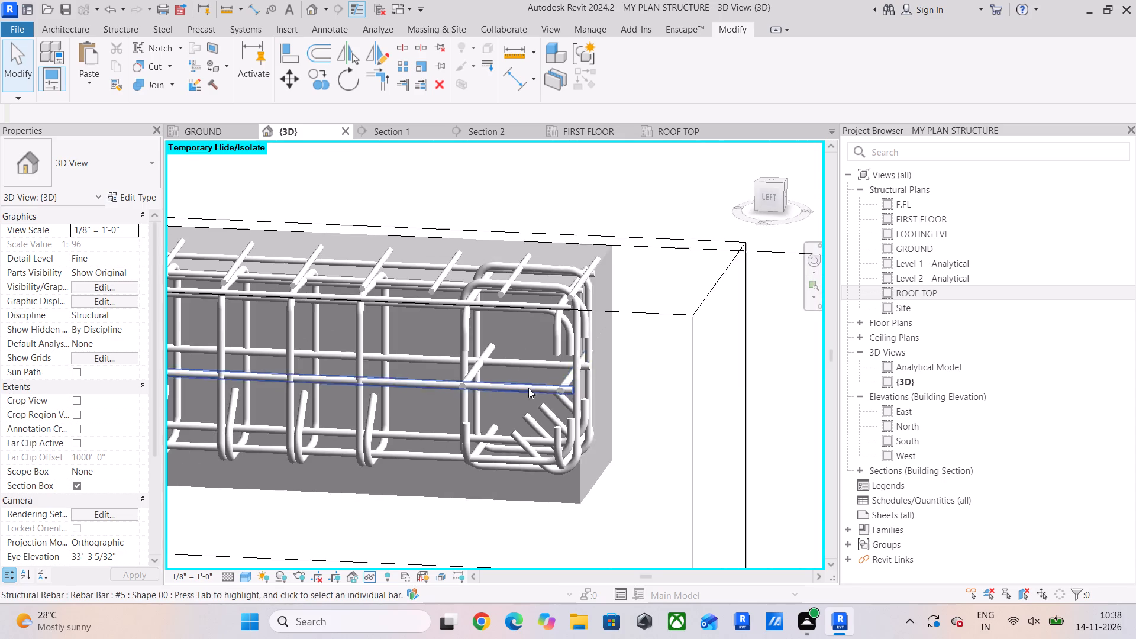
middle_drag(581, 395, 656, 395)
shift+middle_drag(658, 400, 553, 418)
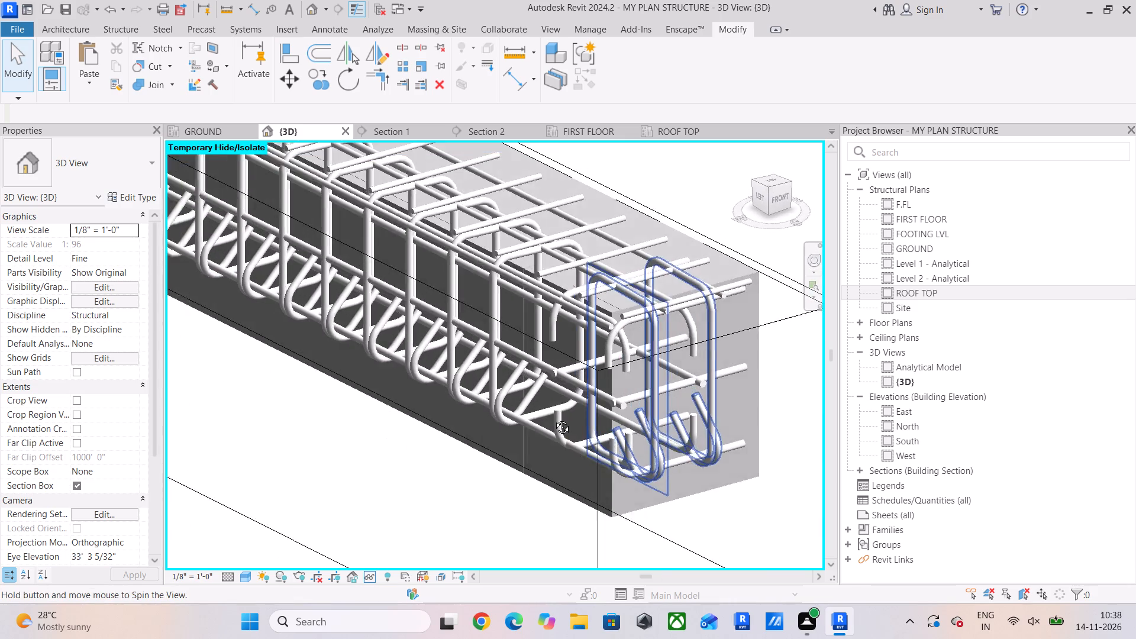
shift+middle_drag(553, 418, 552, 414)
click(675, 370)
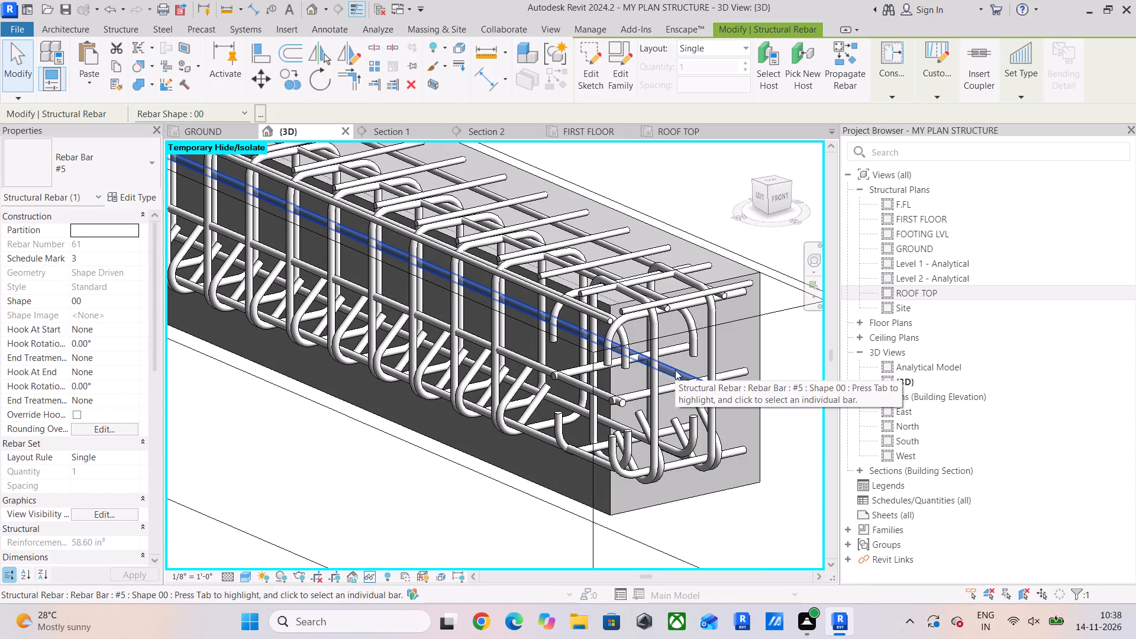
Turn off the 3D view's section box to show the whole building.
scroll(675, 370, down, 6)
middle_drag(678, 399, 670, 521)
scroll(666, 504, down, 9)
click(651, 369)
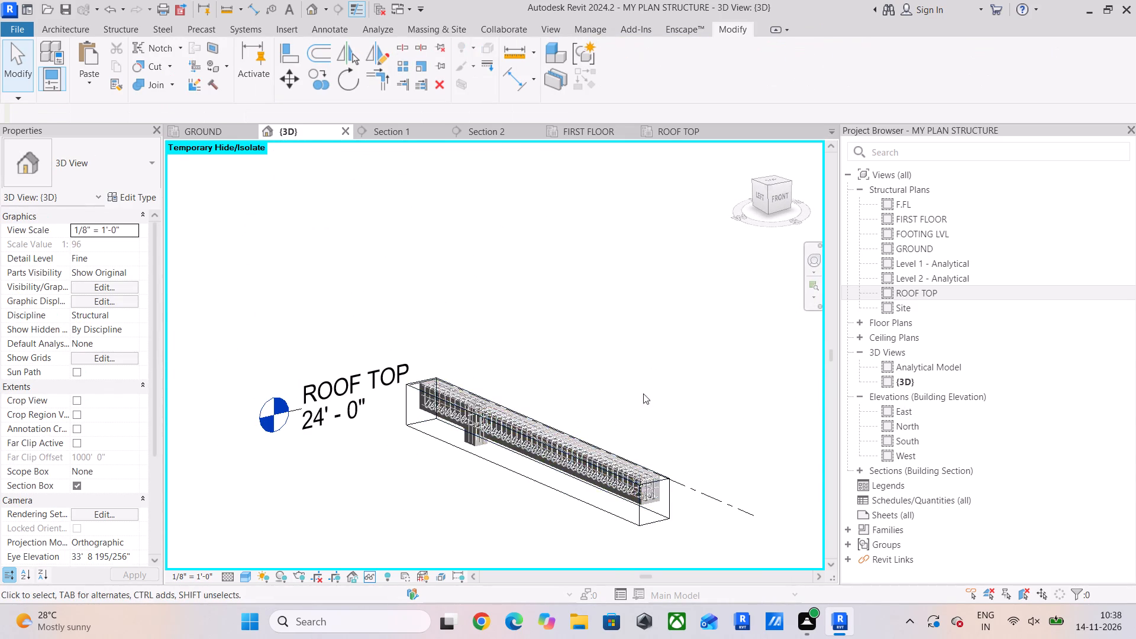
click(78, 483)
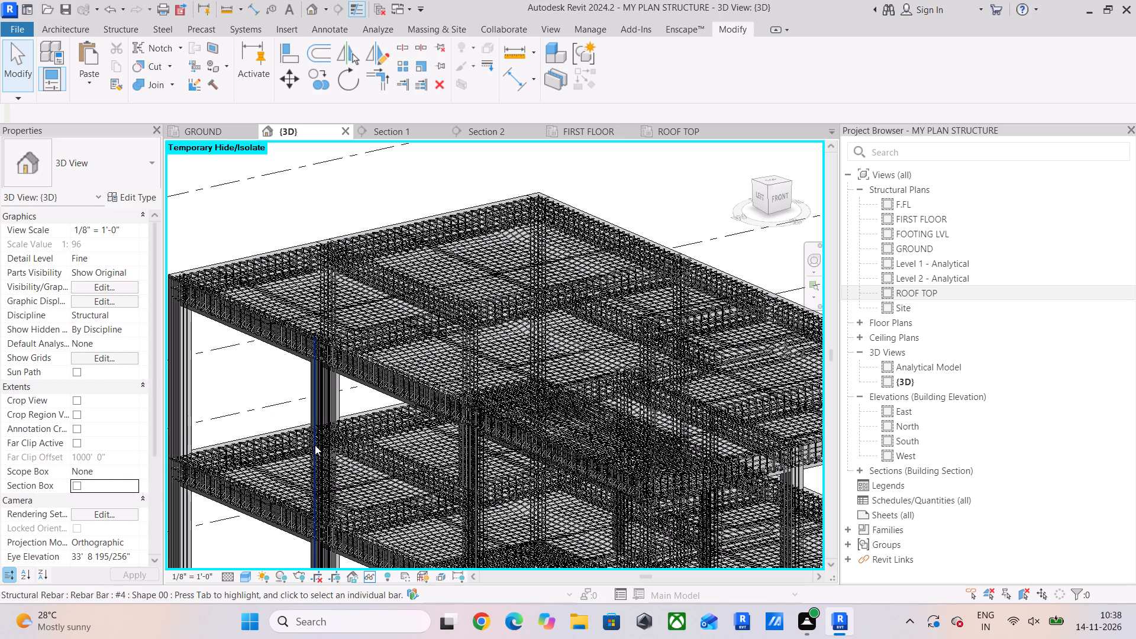
Select the whole building with its reinforcement, review the related warnings and locate the rebar behind Warning 1.
middle_drag(404, 443, 377, 348)
scroll(377, 348, down, 6)
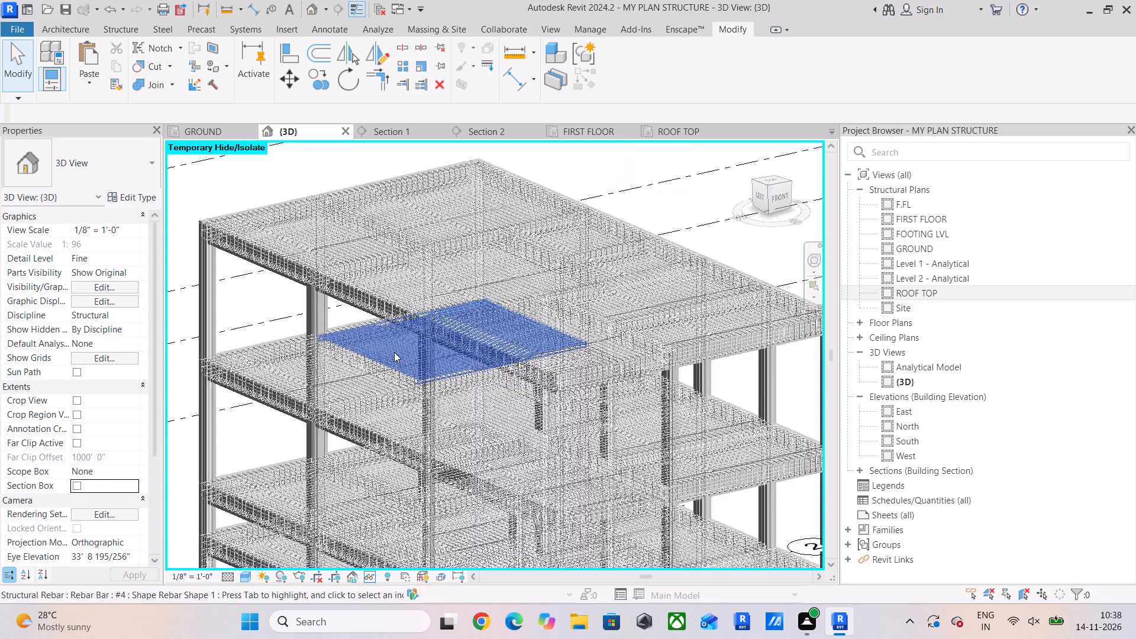
scroll(394, 352, down, 5)
drag(283, 204, 550, 505)
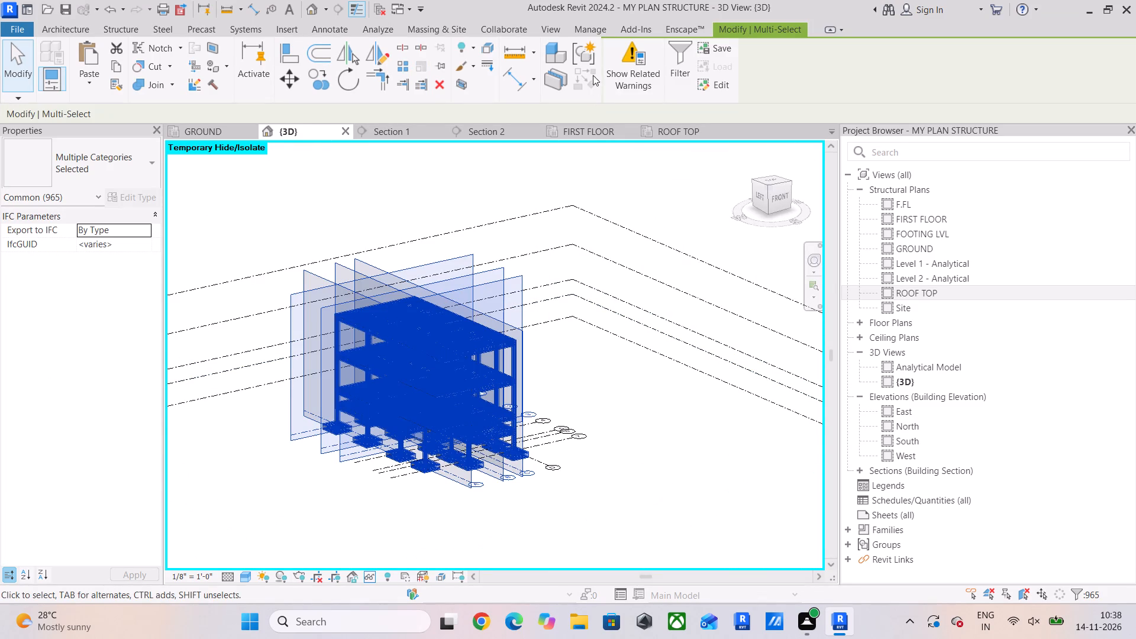
click(635, 66)
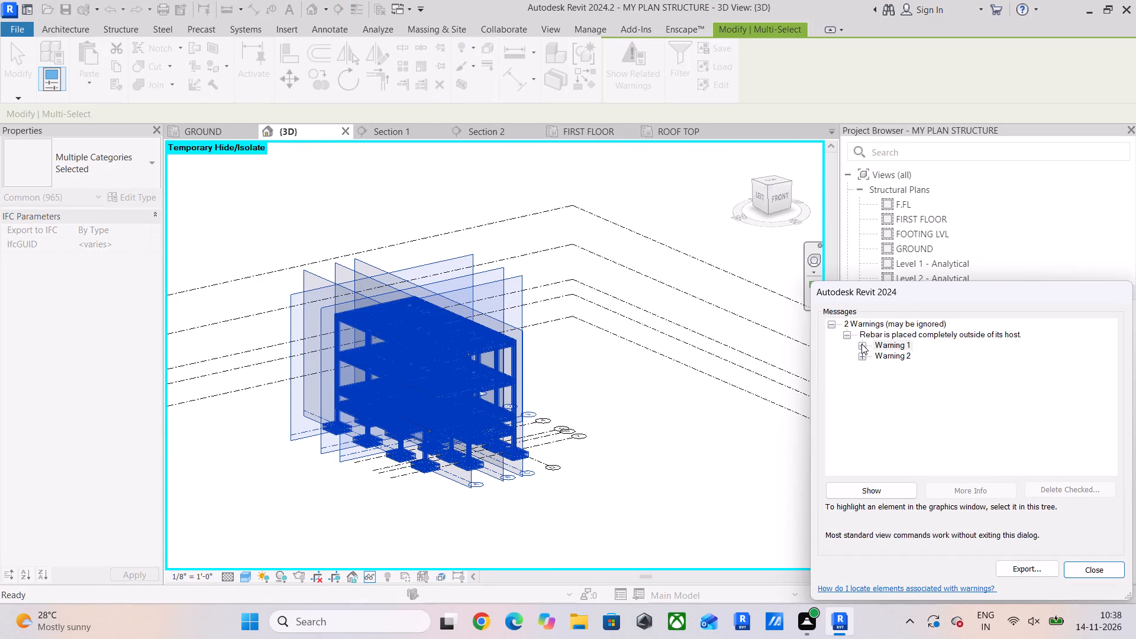
click(861, 345)
click(870, 492)
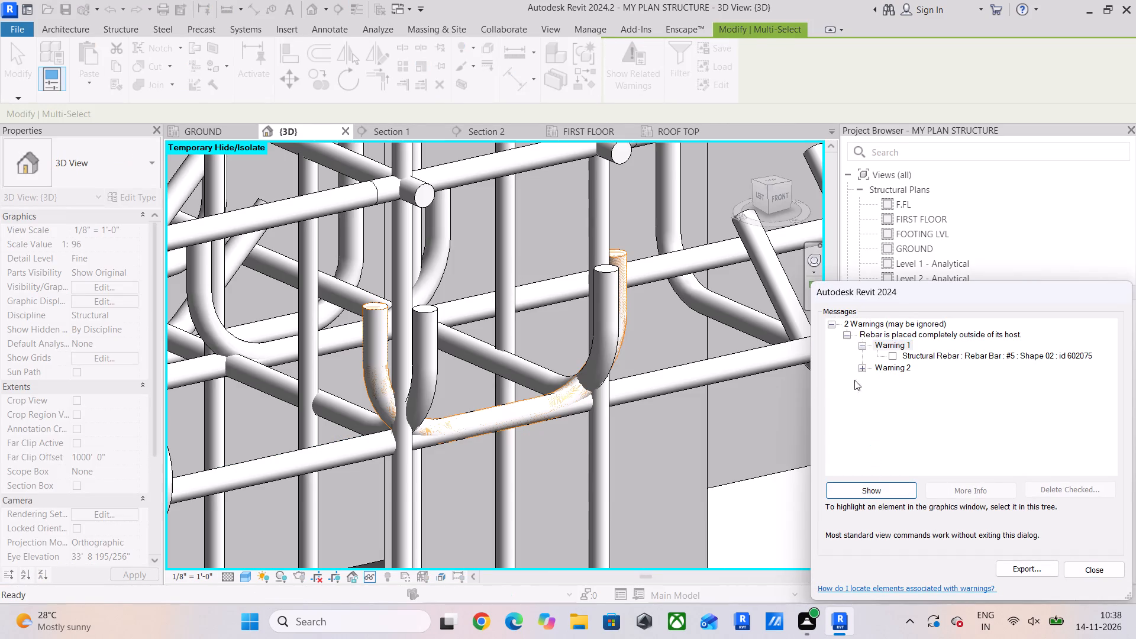
click(1108, 564)
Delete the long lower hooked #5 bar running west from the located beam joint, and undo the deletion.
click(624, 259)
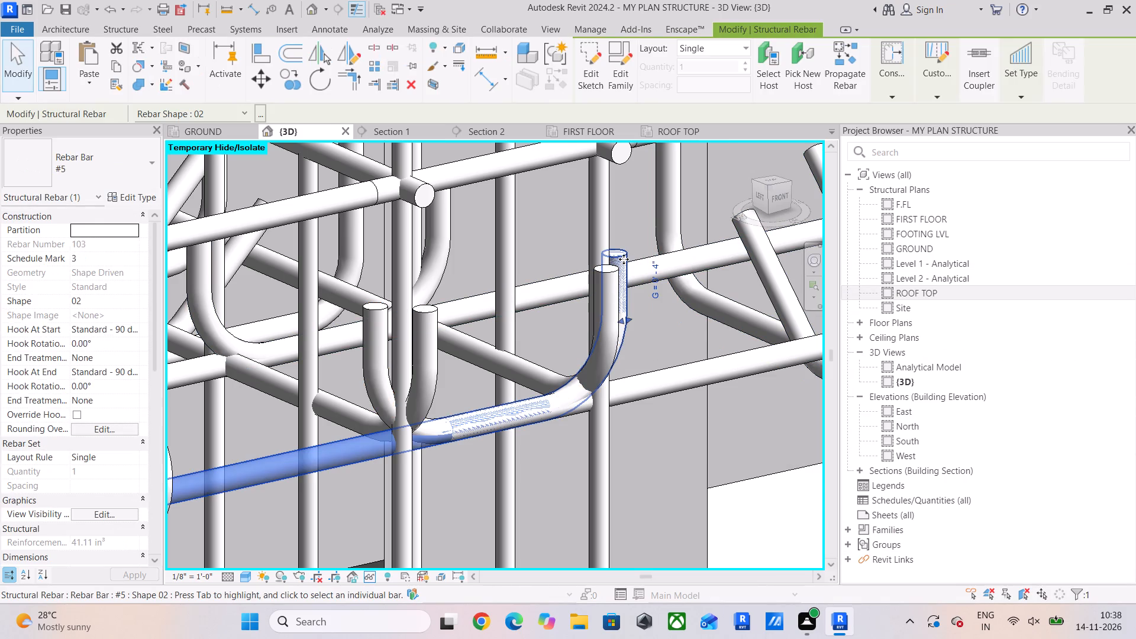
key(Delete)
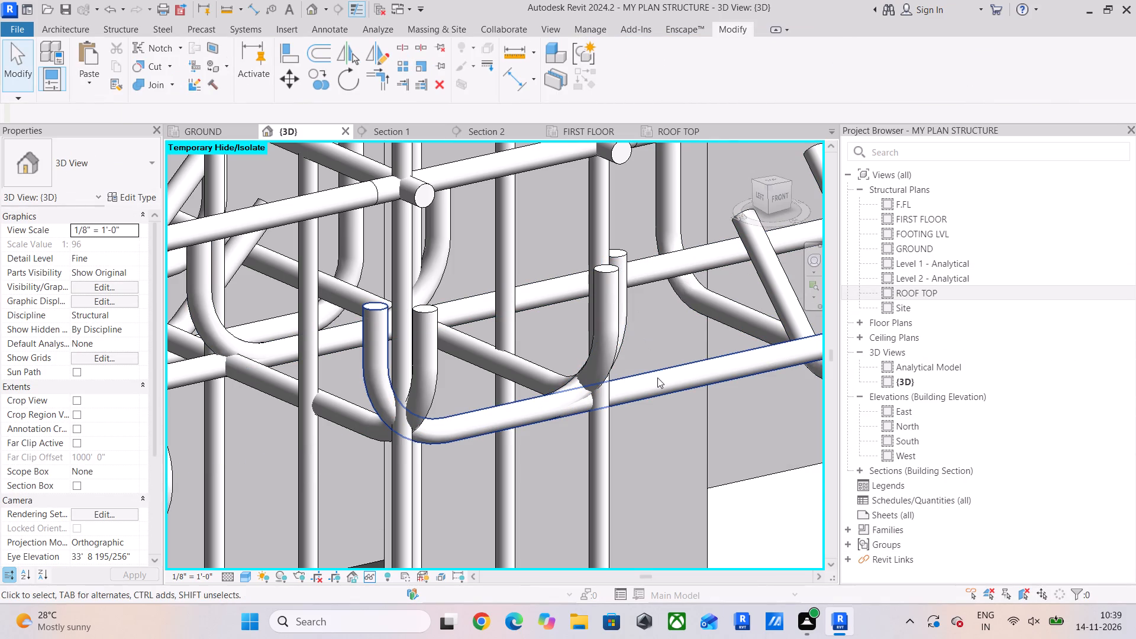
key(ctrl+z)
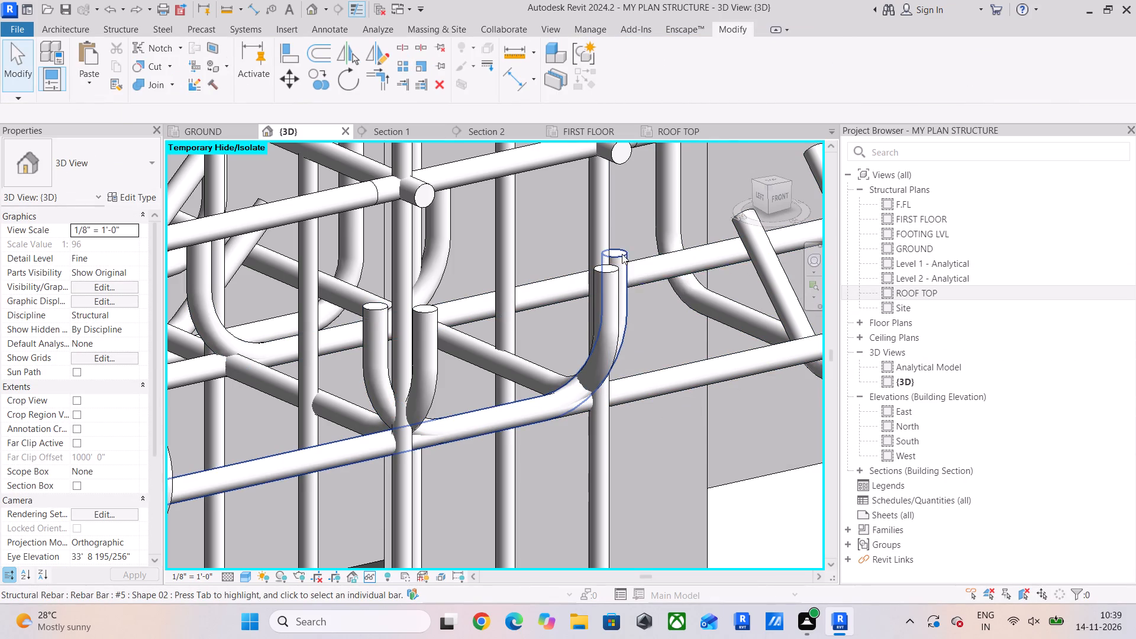
Delete the short hooked #5 bar, Shape 02, hidden between the overlapping long hooked bars at the located joint.
click(623, 250)
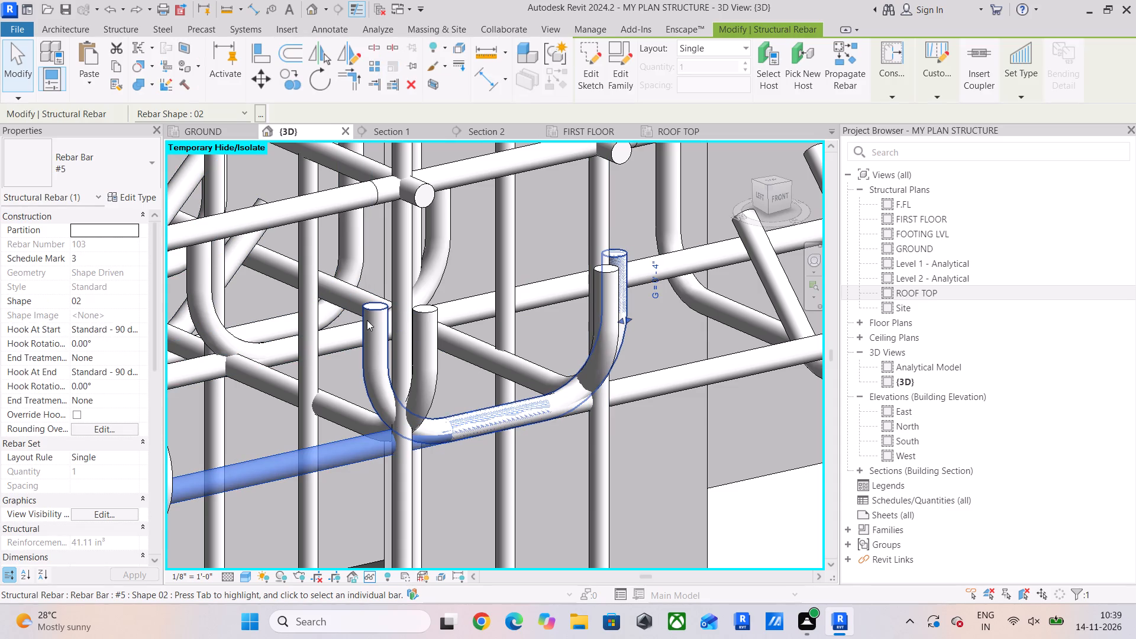
click(367, 319)
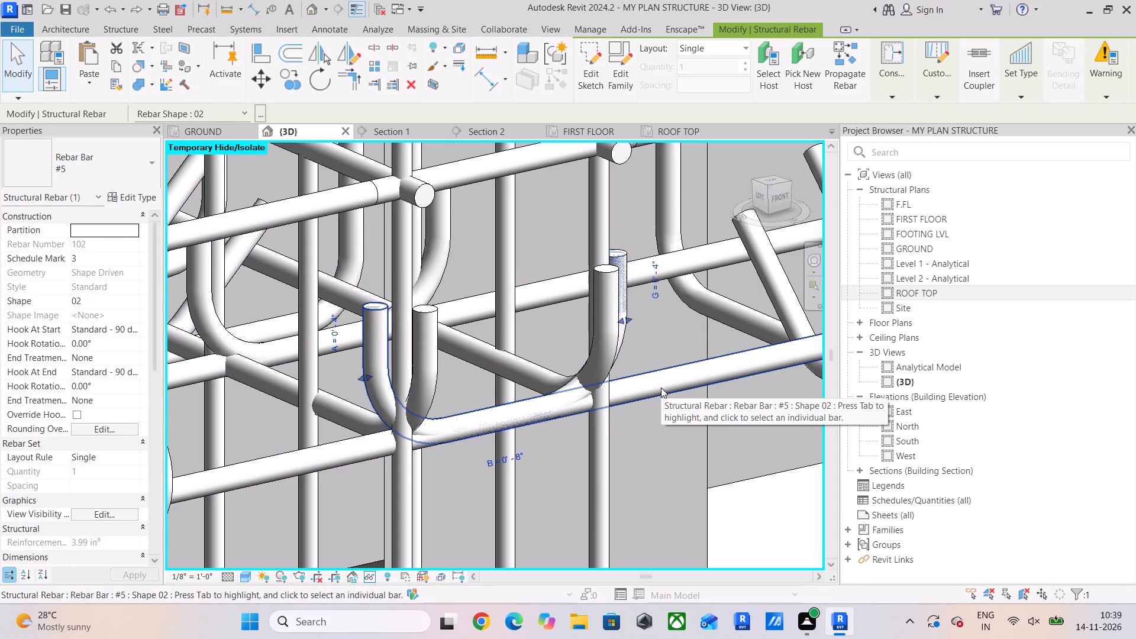
click(624, 263)
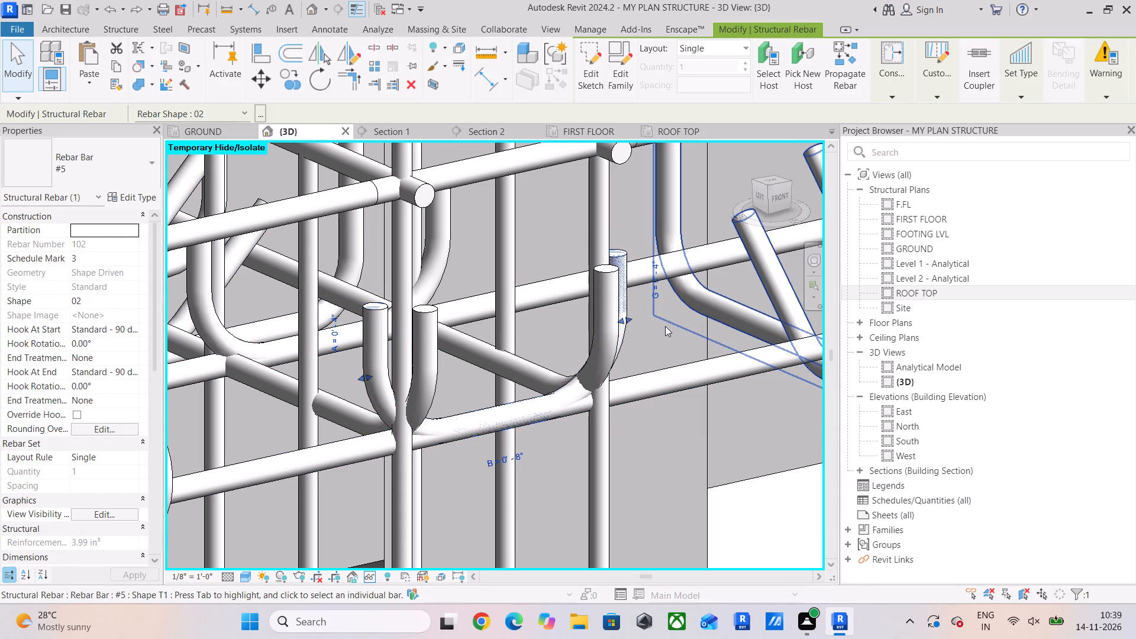
click(665, 326)
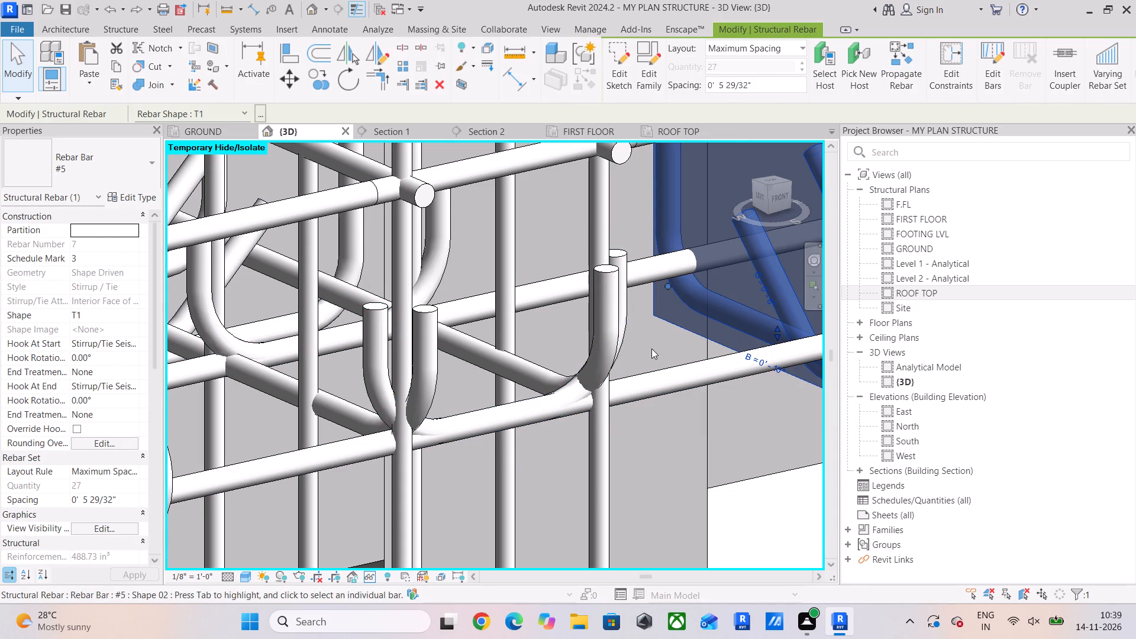
click(651, 348)
click(623, 320)
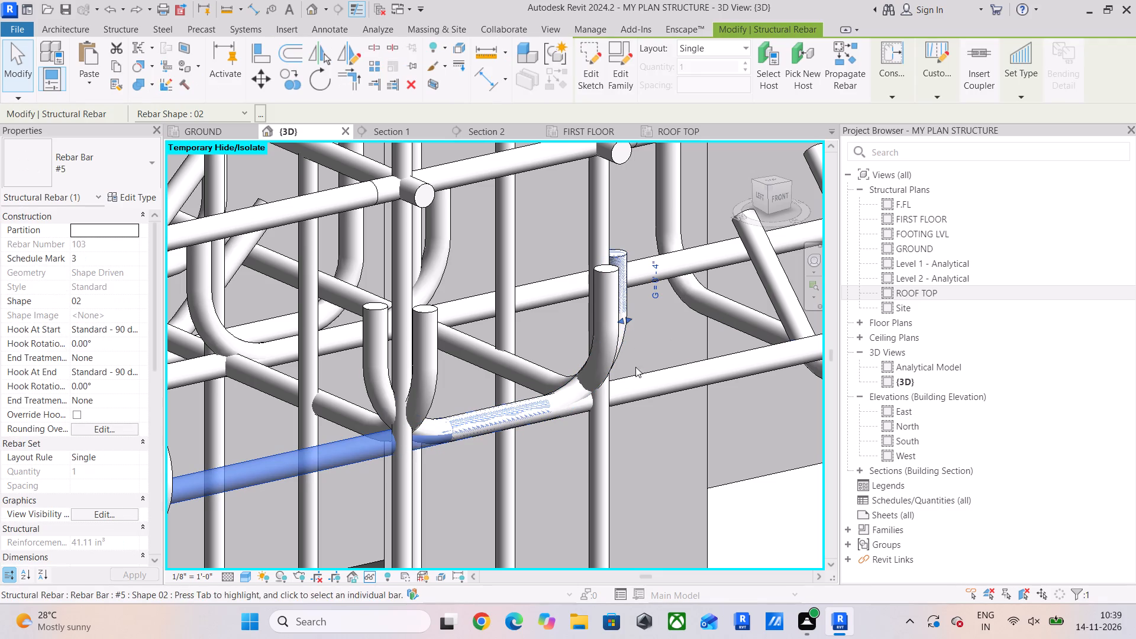
click(364, 319)
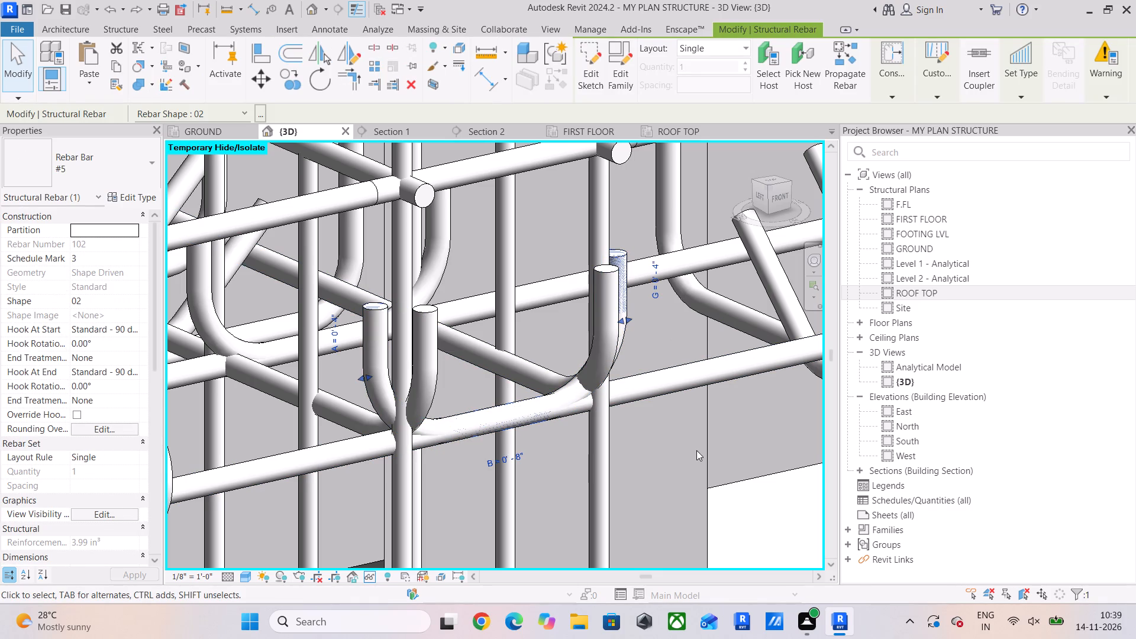
key(Delete)
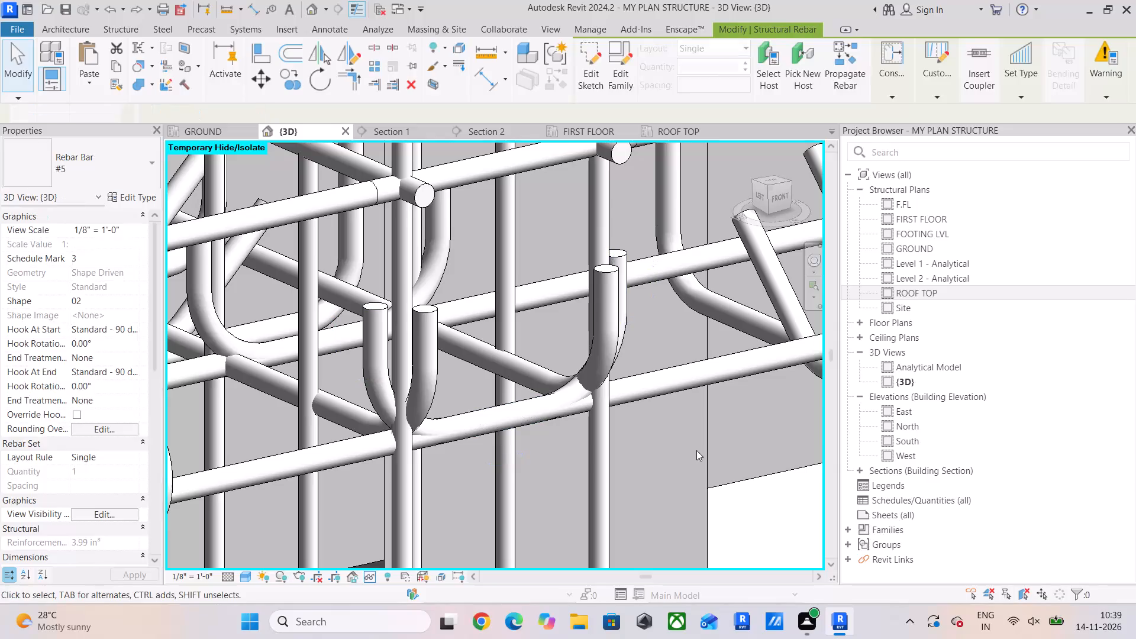
click(683, 379)
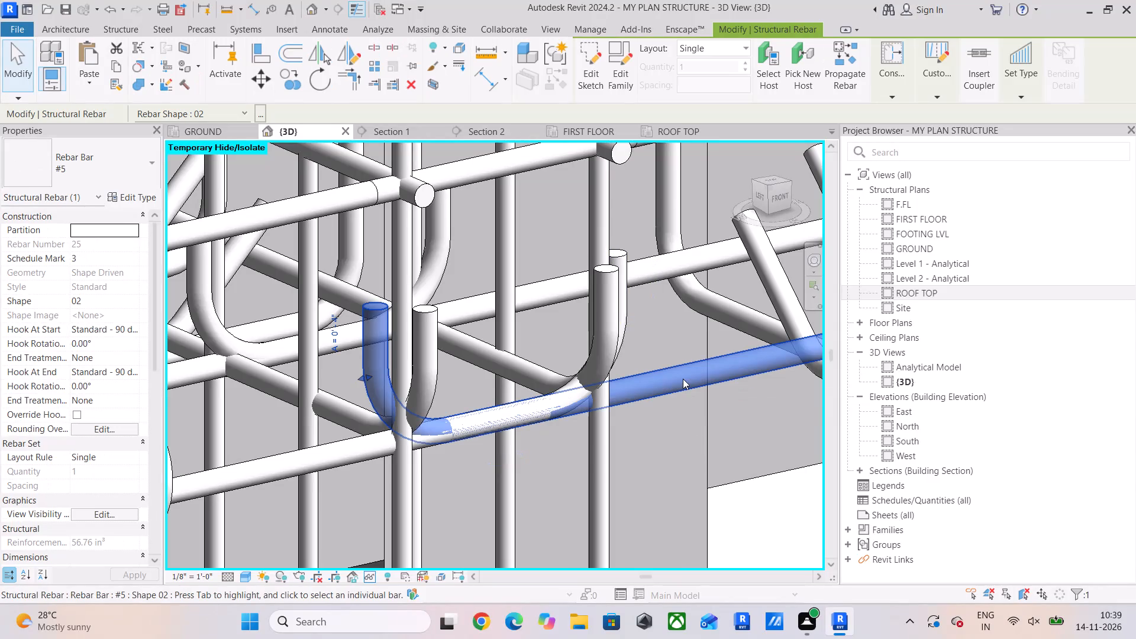
click(681, 482)
Select the whole building again, review the related warnings and locate the rebar behind the remaining one.
scroll(680, 480, down, 20)
scroll(680, 480, down, 4)
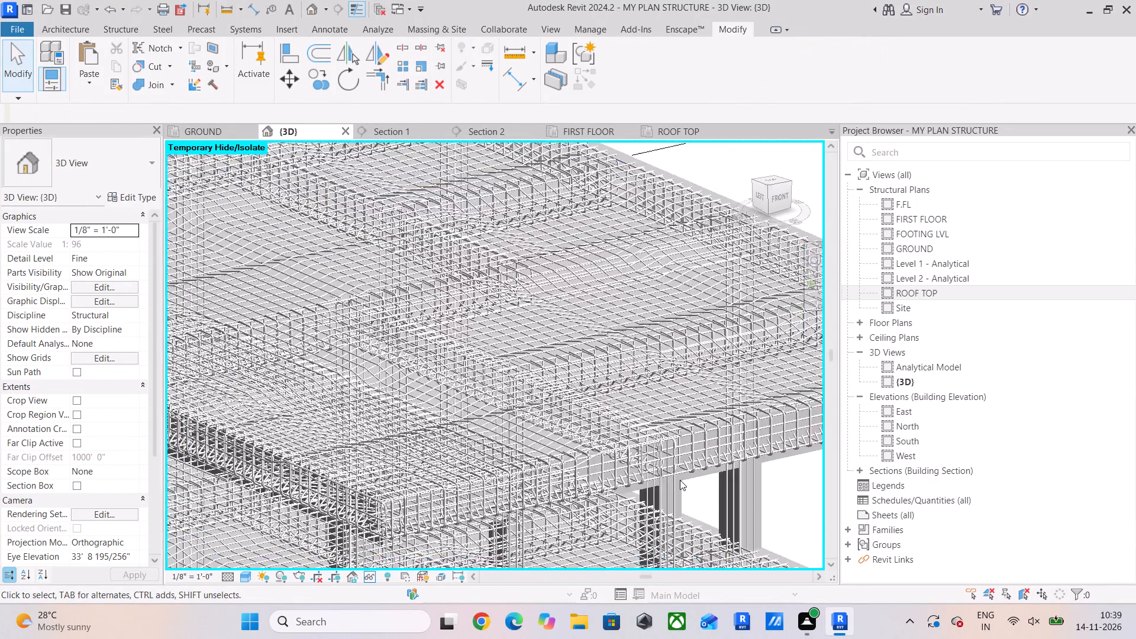
scroll(680, 480, down, 8)
middle_drag(679, 479, 625, 310)
drag(376, 205, 710, 535)
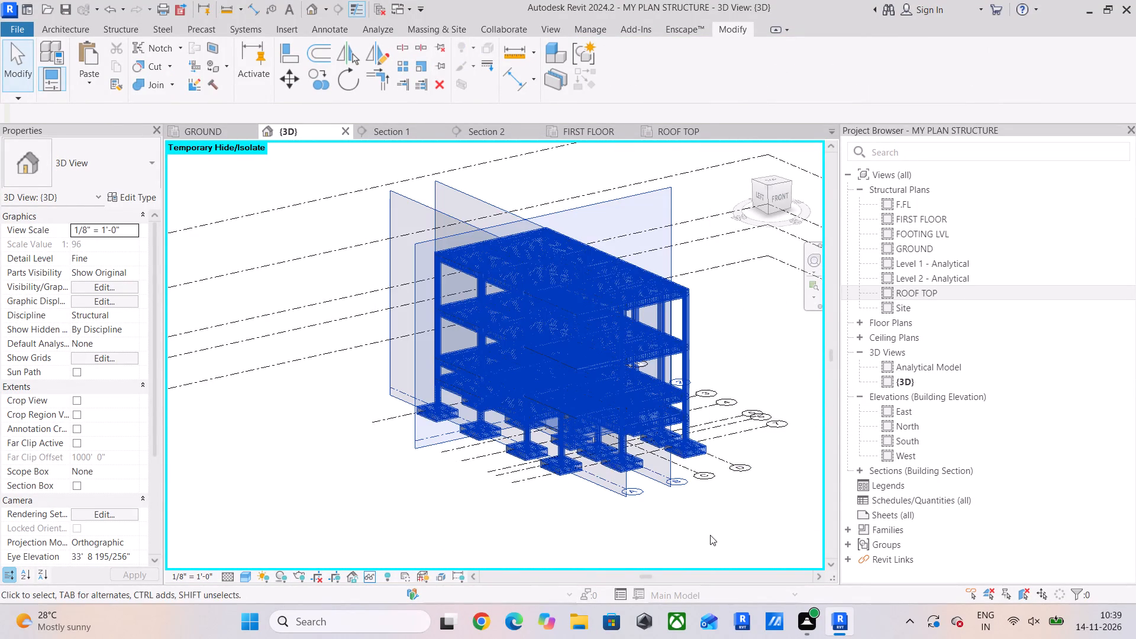
click(635, 81)
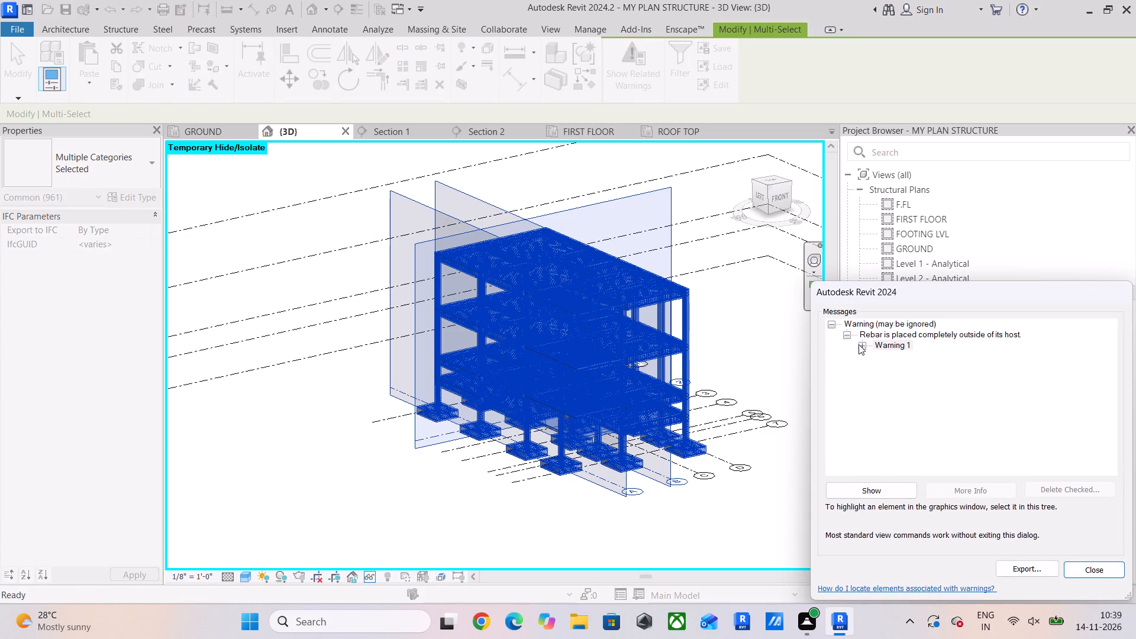
click(859, 344)
click(860, 489)
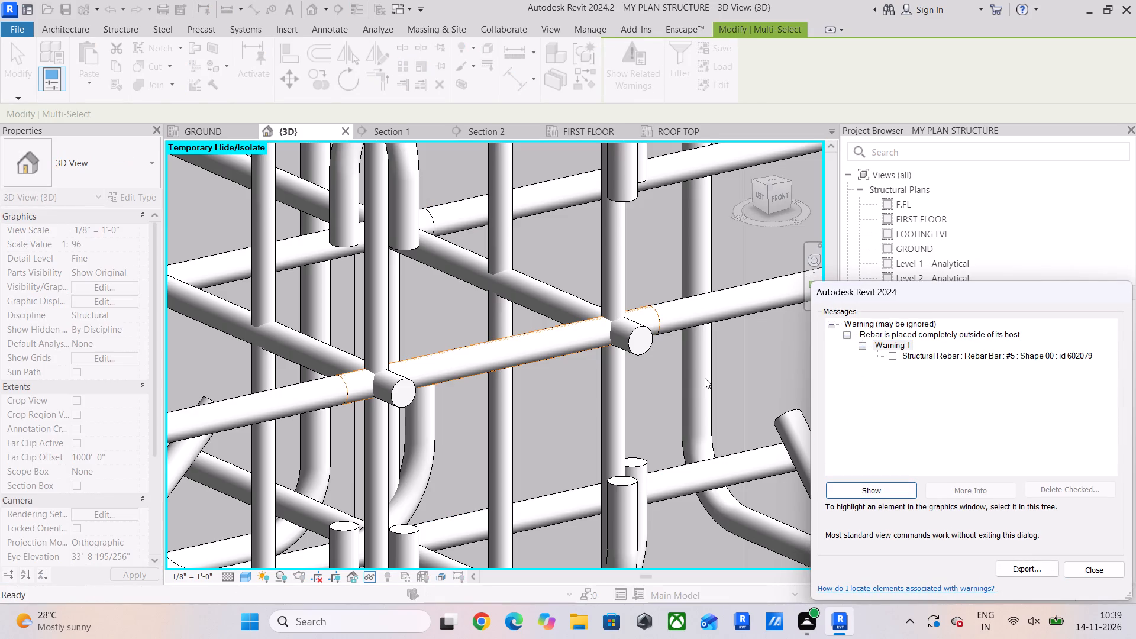
click(1092, 571)
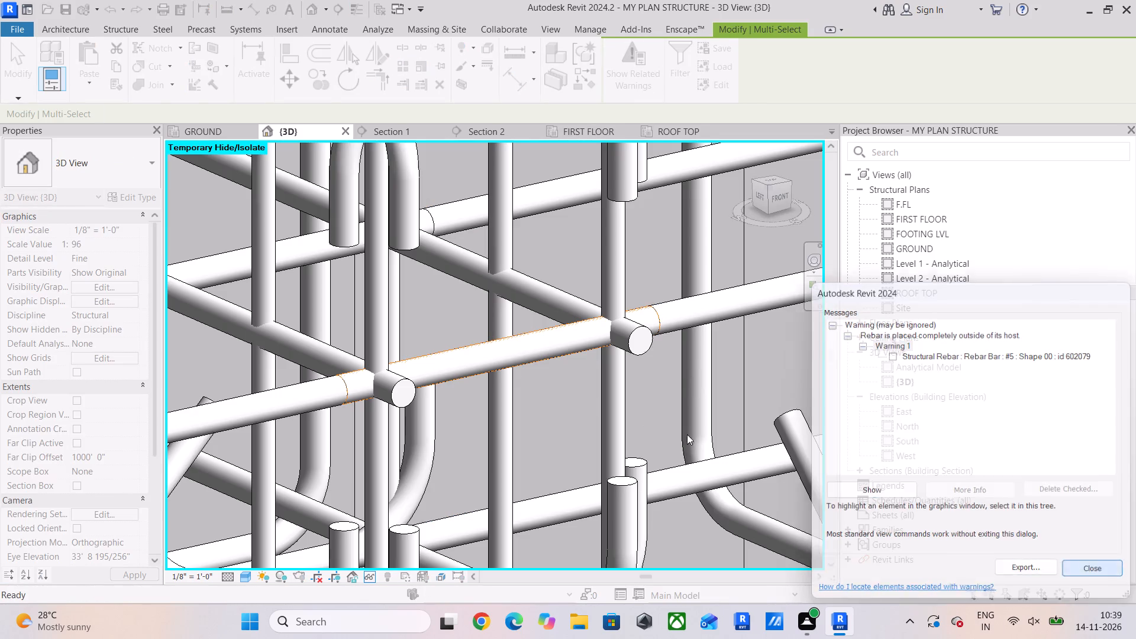
Inspect the overlapping straight #5 bars and the crossing bars at the located beam joint by selecting each individually.
click(526, 364)
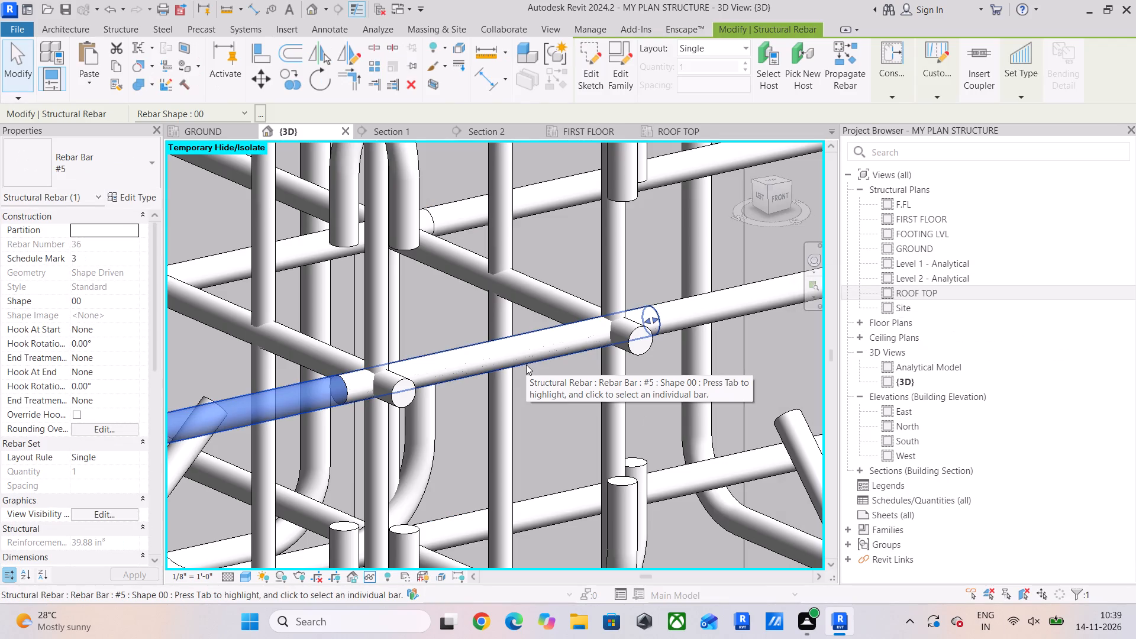
click(717, 308)
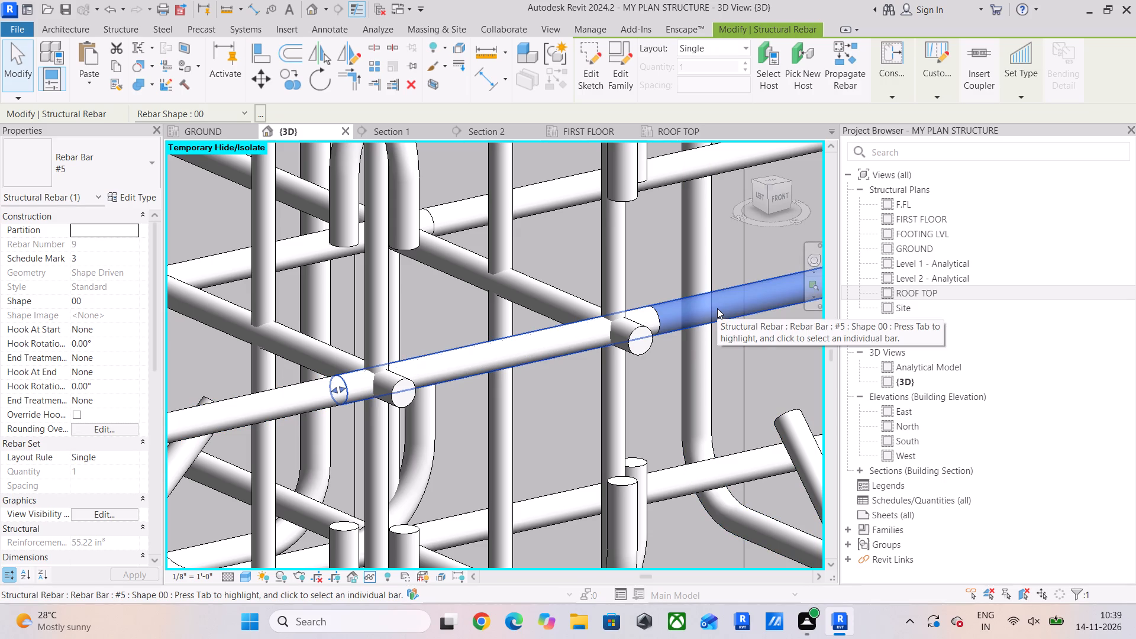
click(538, 358)
click(545, 389)
click(300, 404)
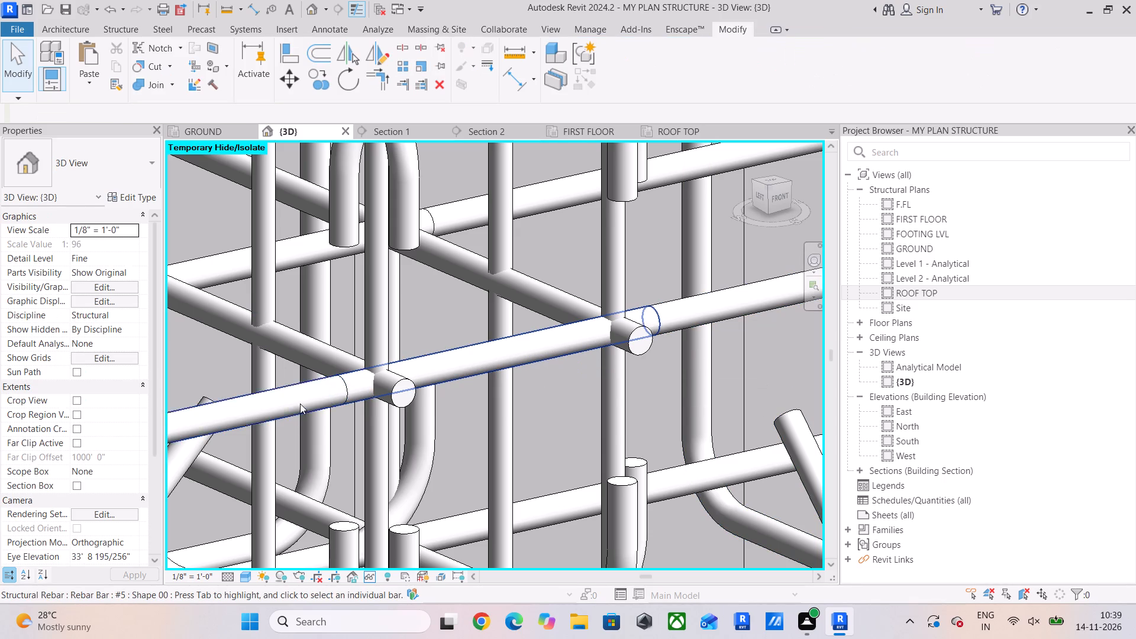
click(507, 358)
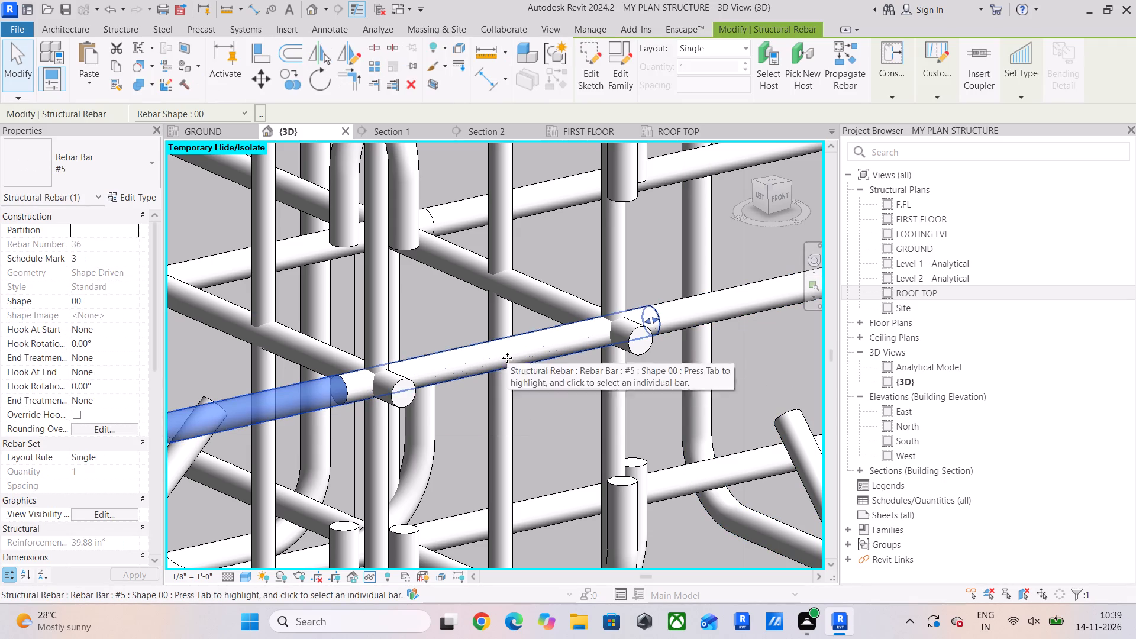
click(563, 406)
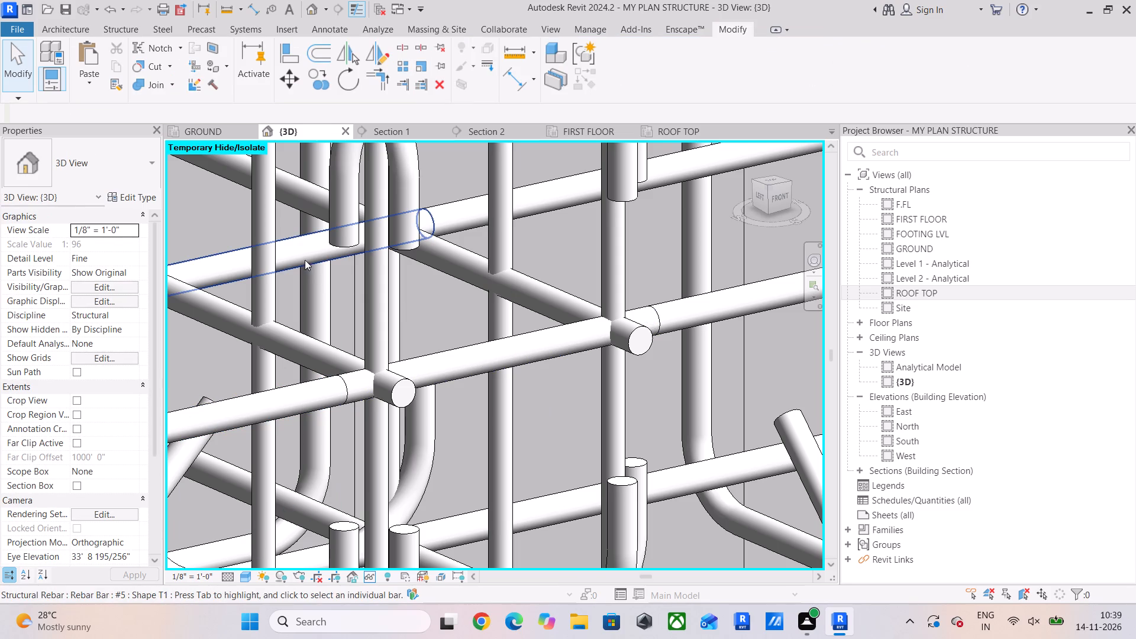
click(304, 257)
click(510, 344)
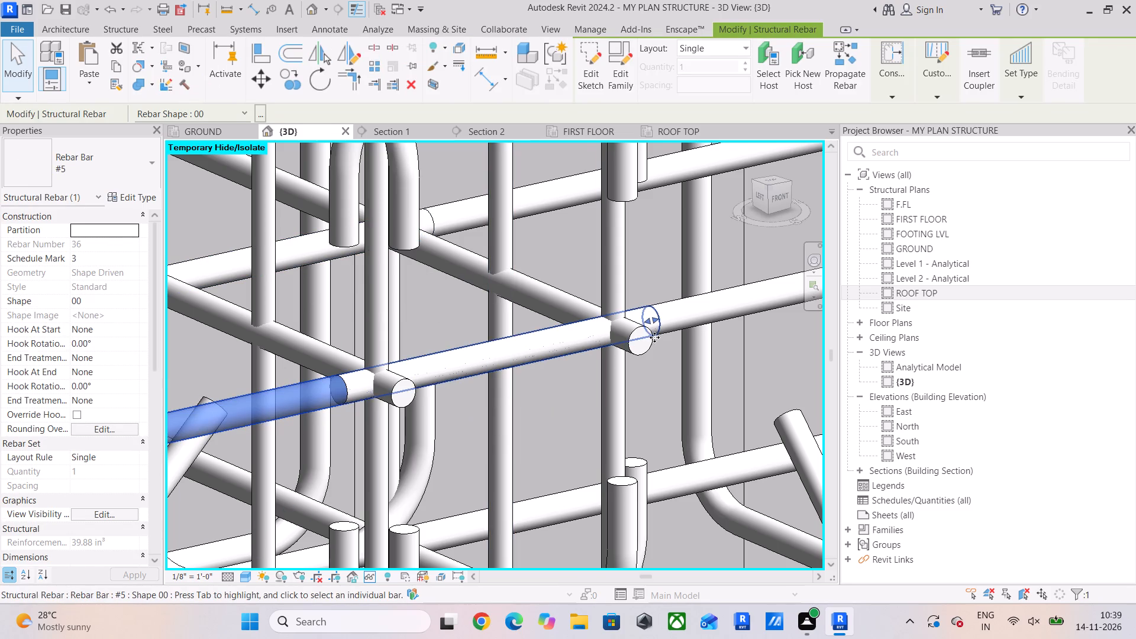
click(639, 353)
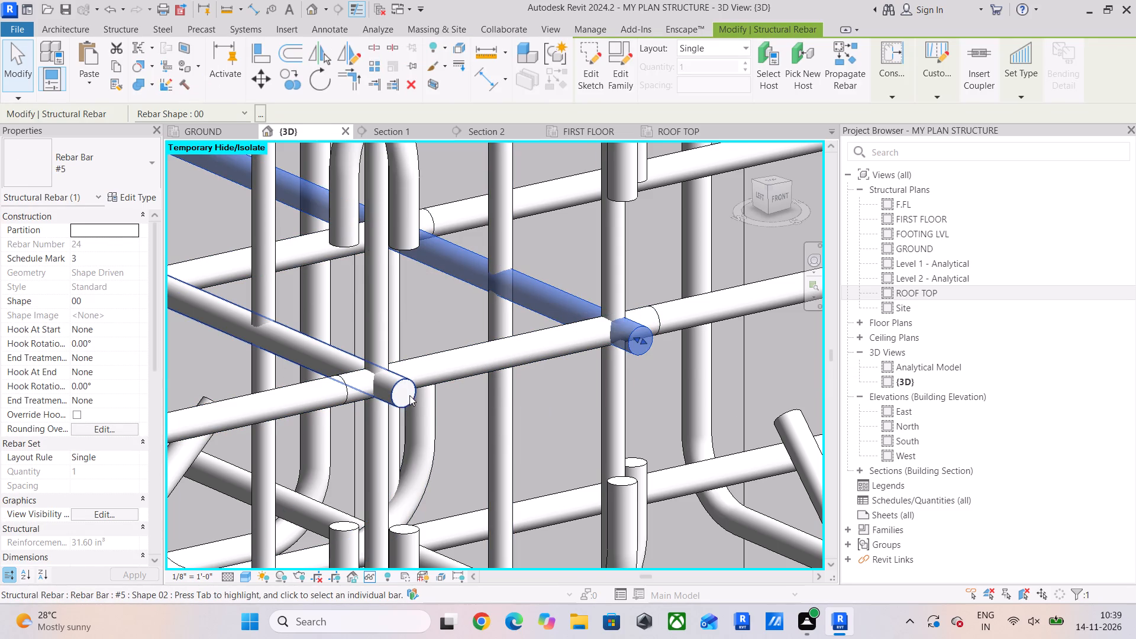
click(395, 403)
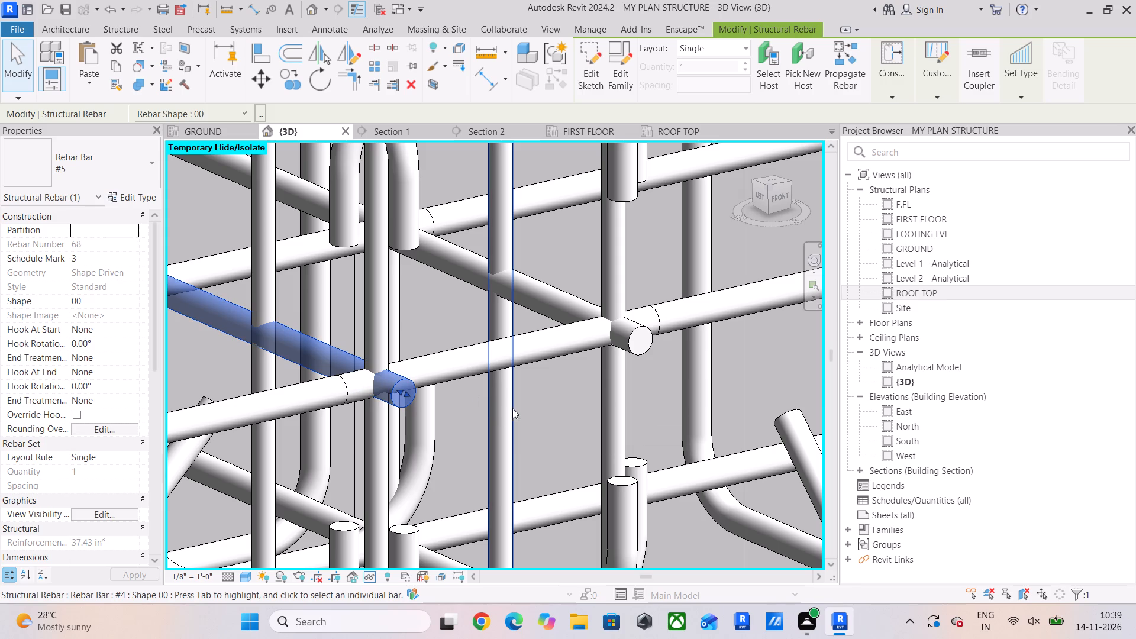
click(509, 408)
click(569, 398)
Select the whole building, review its related warnings and locate the #5, Shape 00 rebar with id 602079 listed under Warning 1.
scroll(560, 400, down, 7)
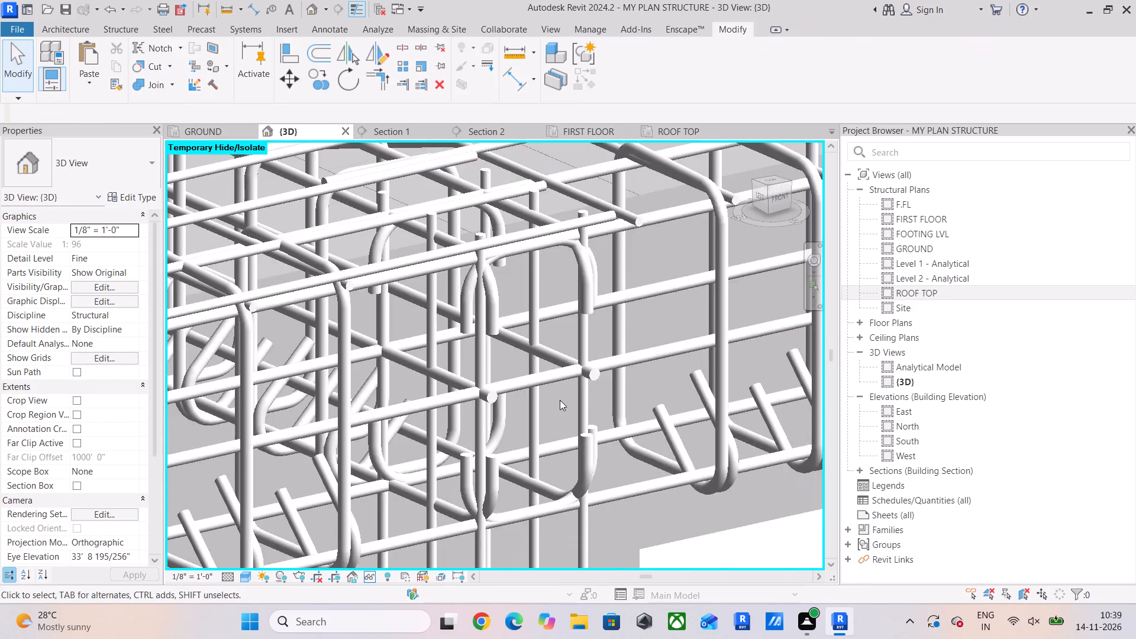
scroll(560, 400, down, 20)
scroll(560, 400, down, 8)
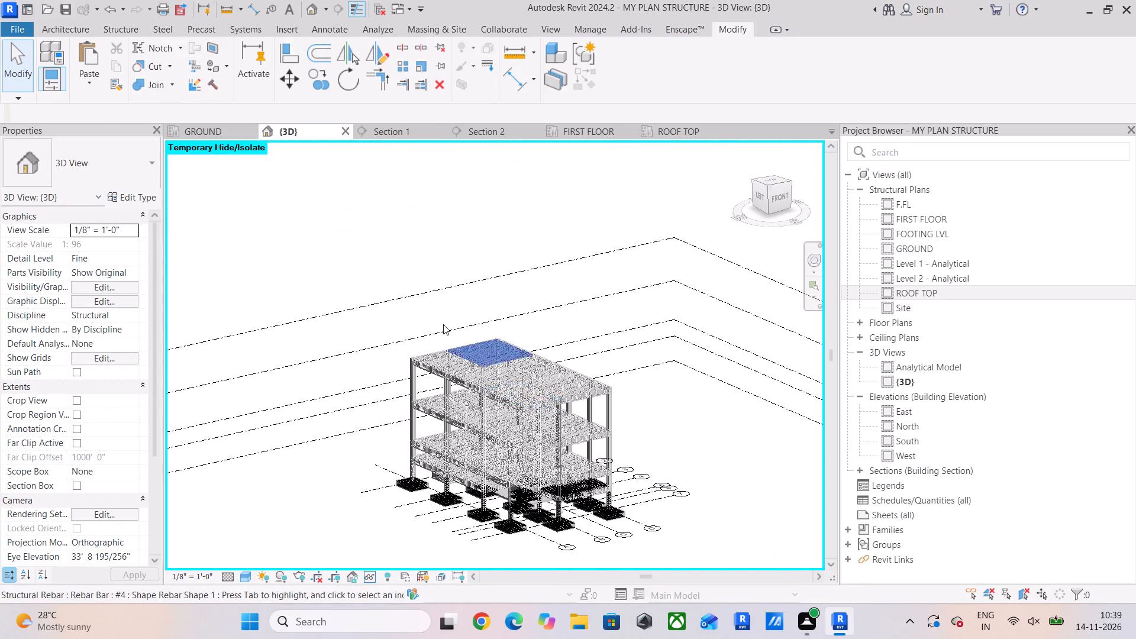
drag(375, 232, 698, 602)
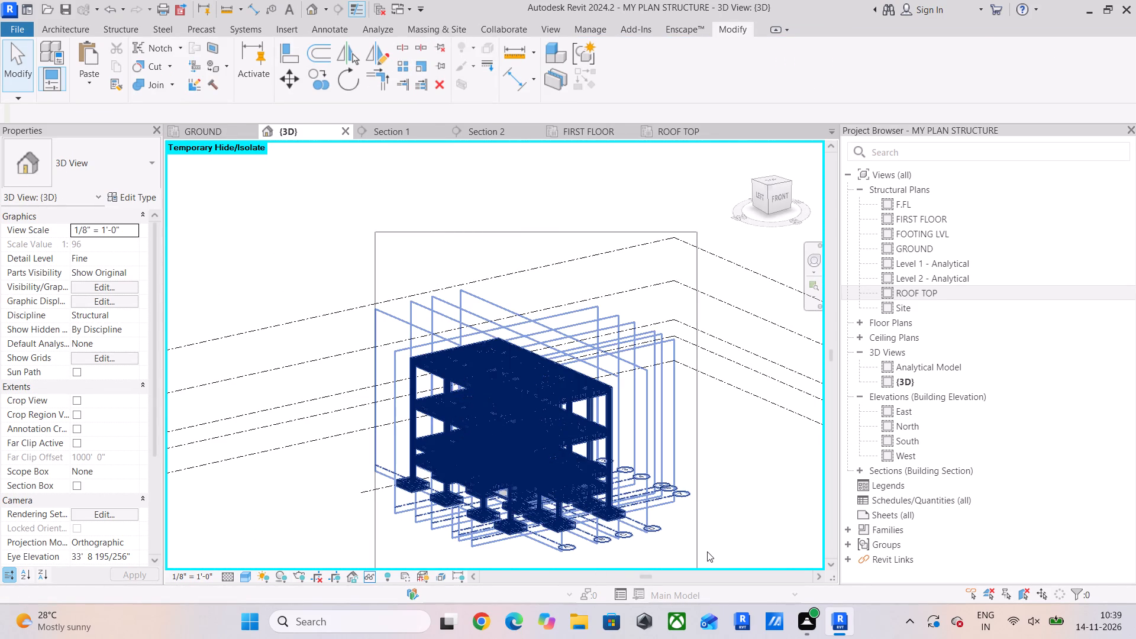
click(647, 69)
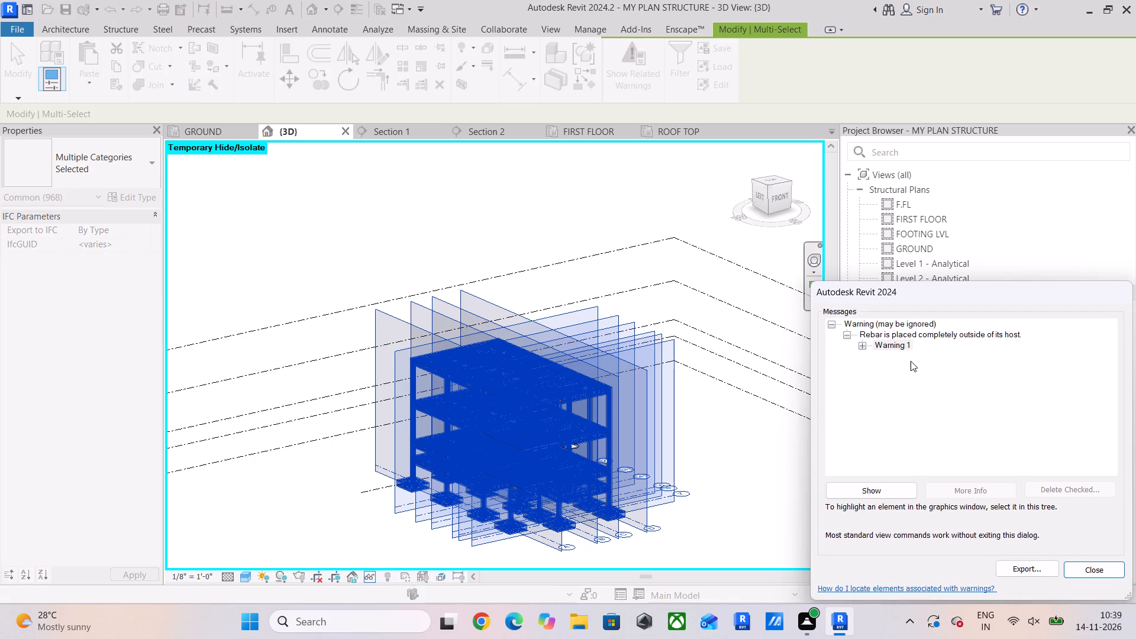
click(856, 346)
click(866, 348)
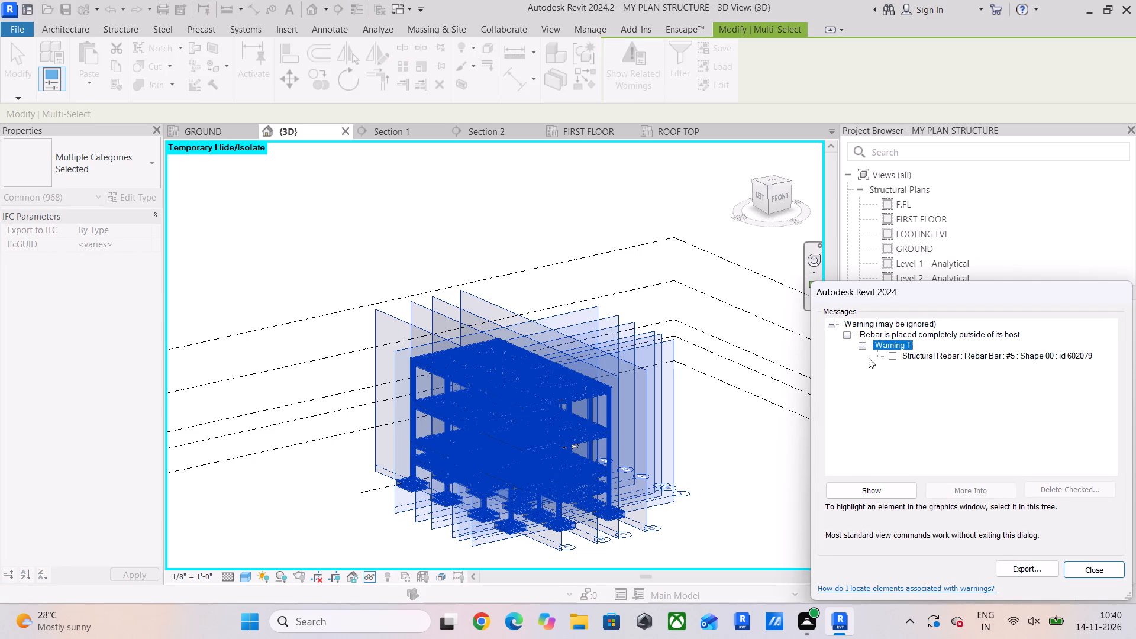
click(893, 355)
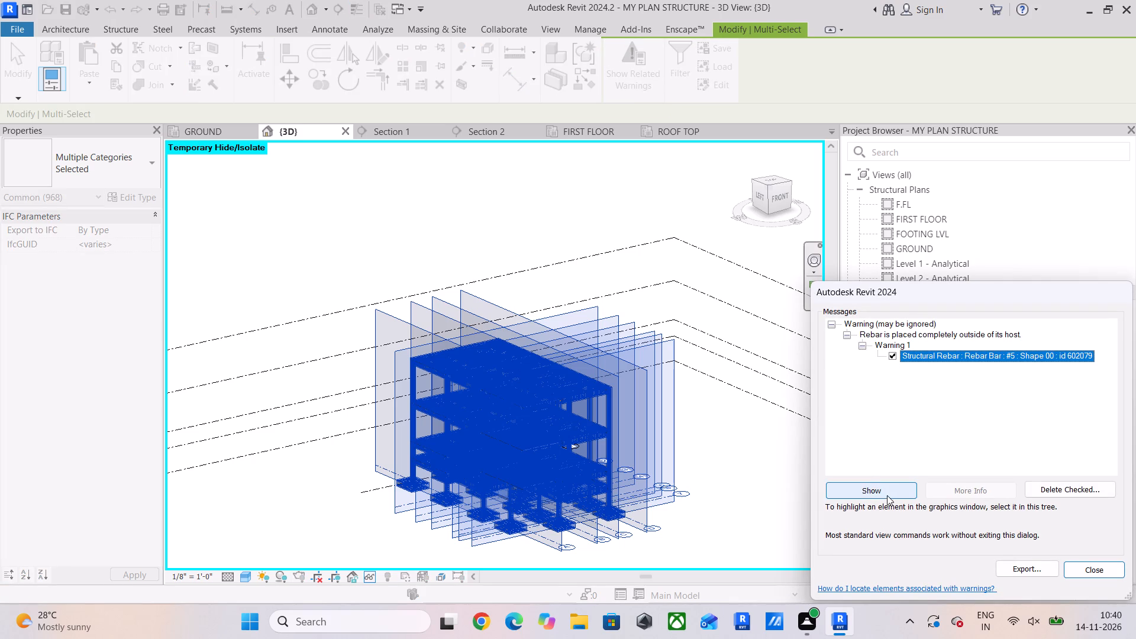
click(889, 492)
scroll(475, 341, up, 4)
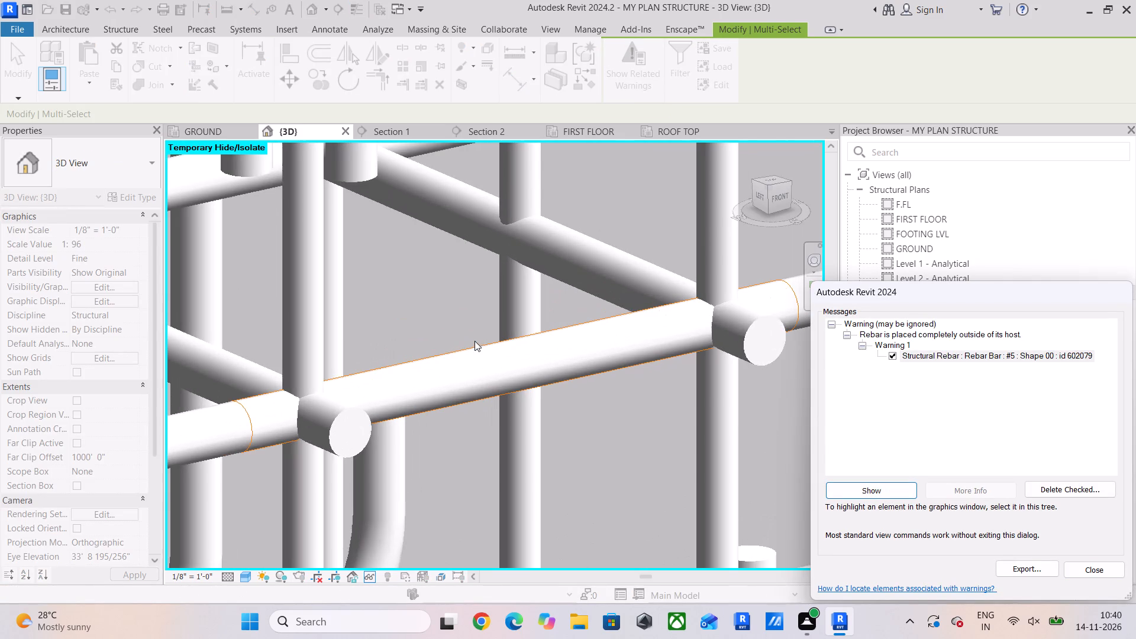
scroll(462, 400, down, 3)
middle_drag(468, 401, 500, 398)
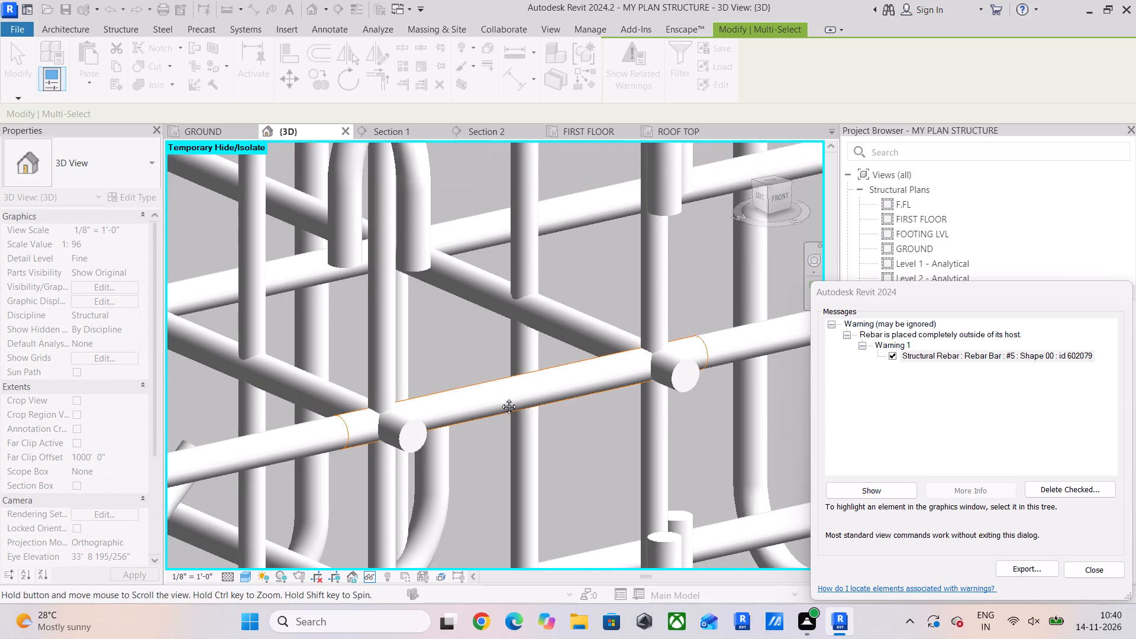
middle_drag(500, 398, 502, 391)
click(1094, 573)
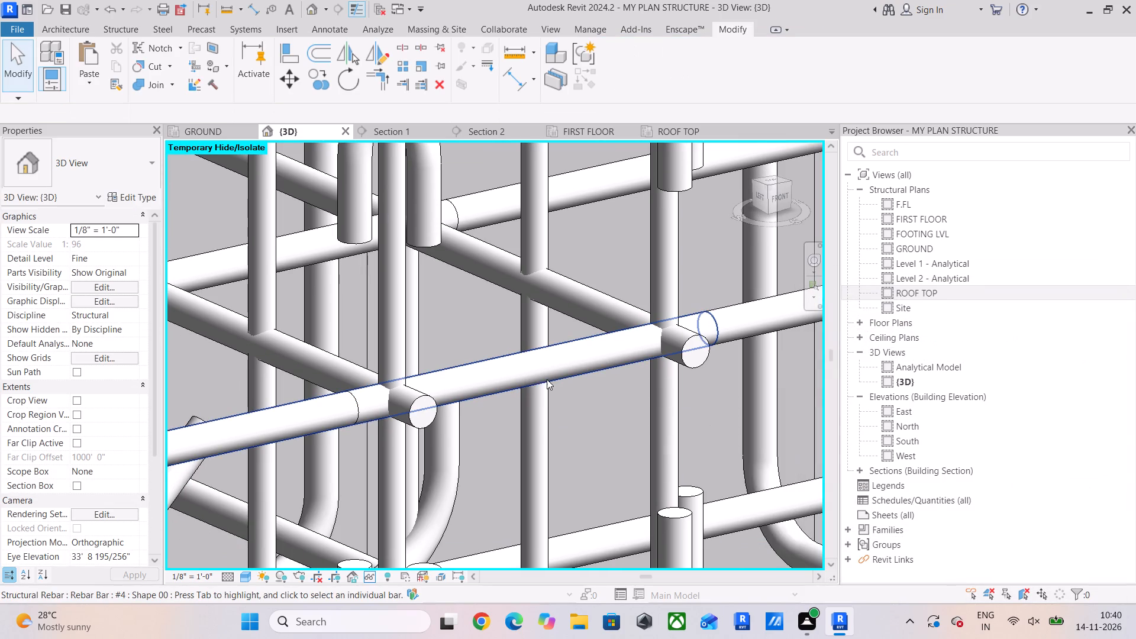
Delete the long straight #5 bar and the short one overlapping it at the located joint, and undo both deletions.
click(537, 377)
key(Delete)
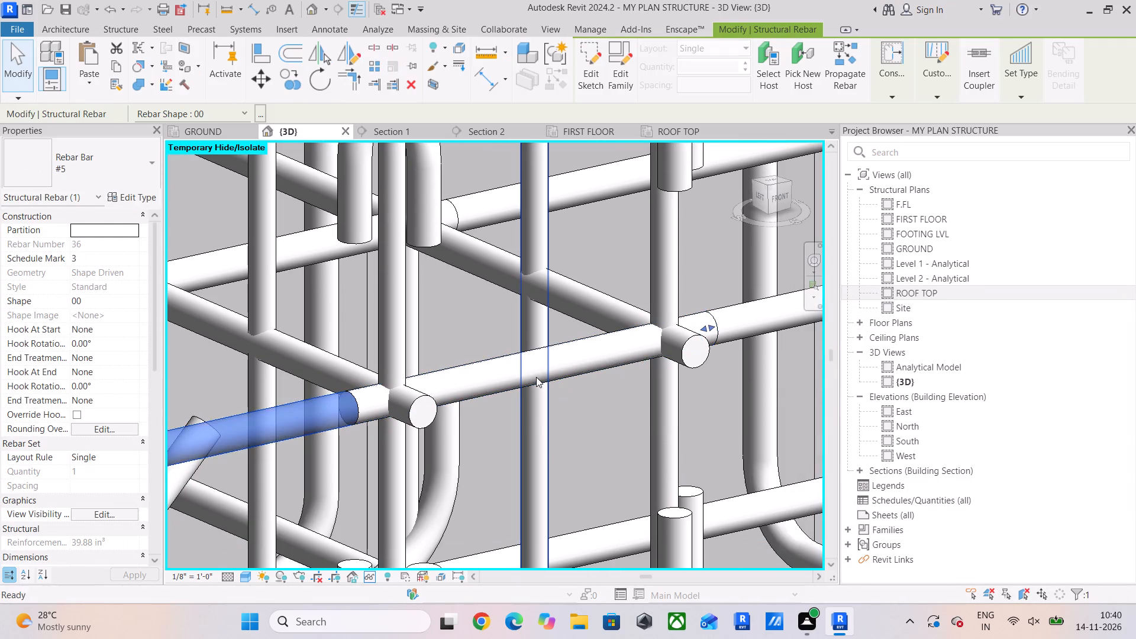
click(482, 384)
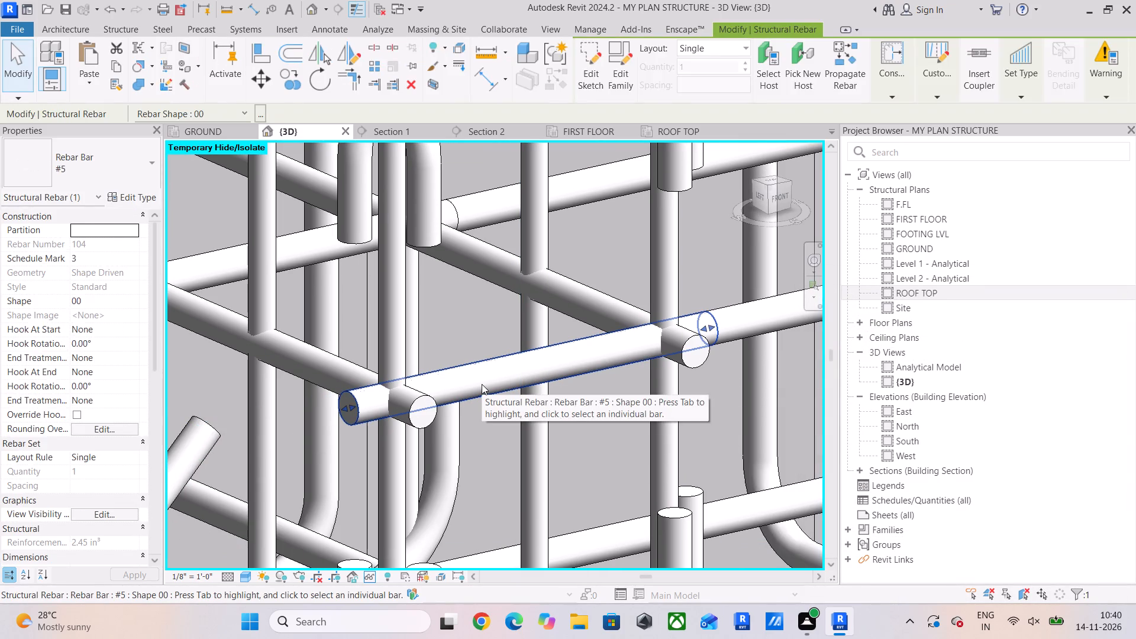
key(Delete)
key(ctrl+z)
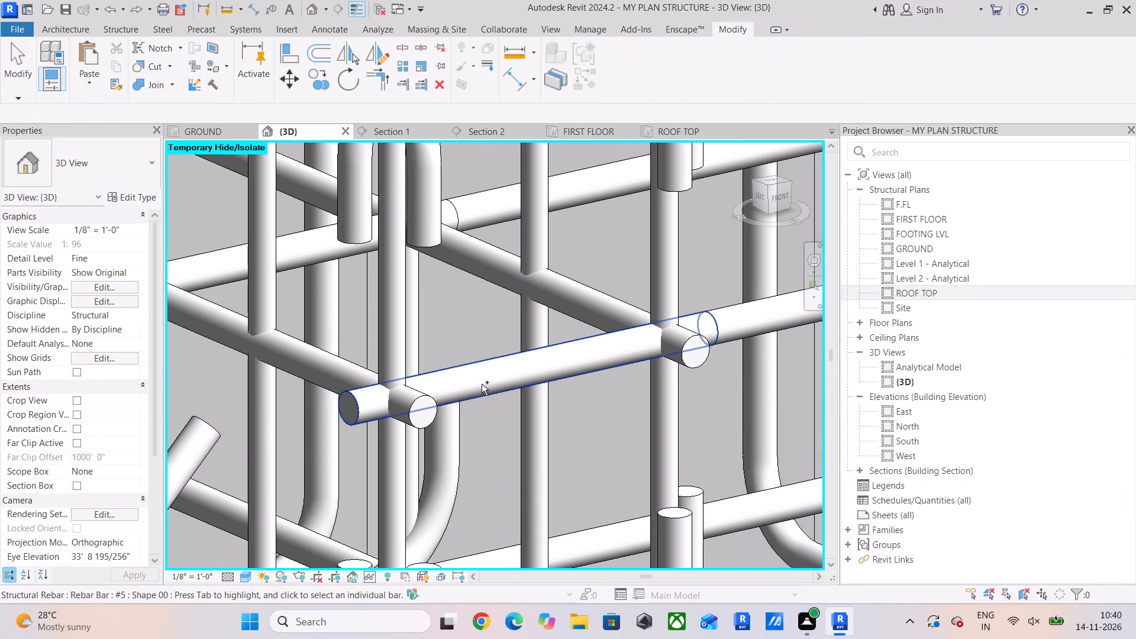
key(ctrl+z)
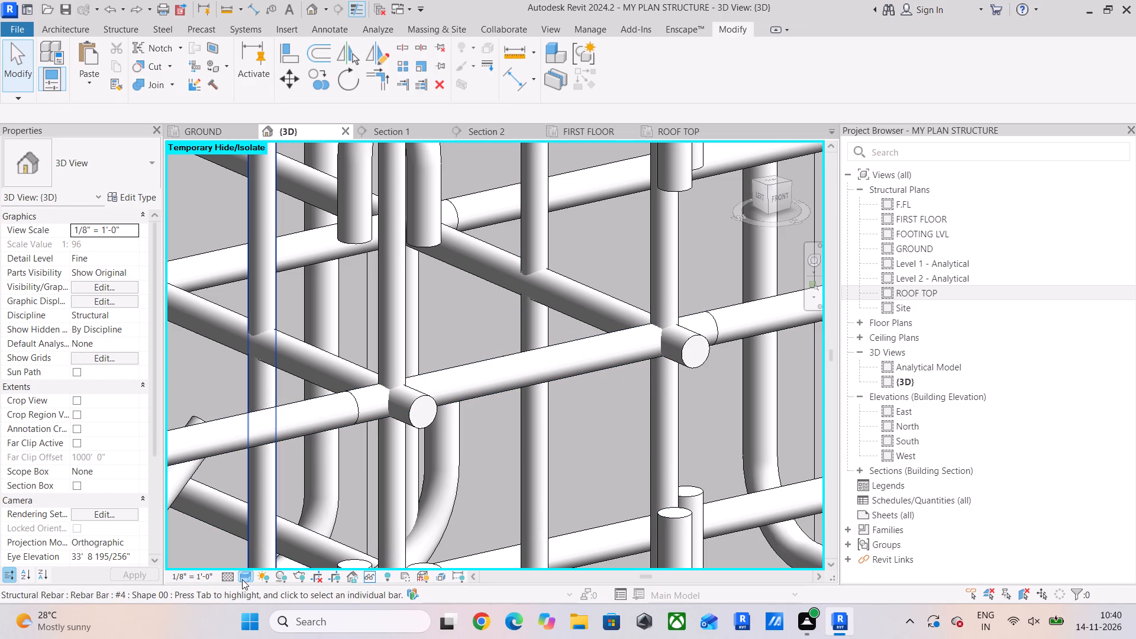
Delete only the short straight #5 bar, Shape 00, between the overlapping long bars, using wireframe display to pick it, and restore shaded display.
text(WF)
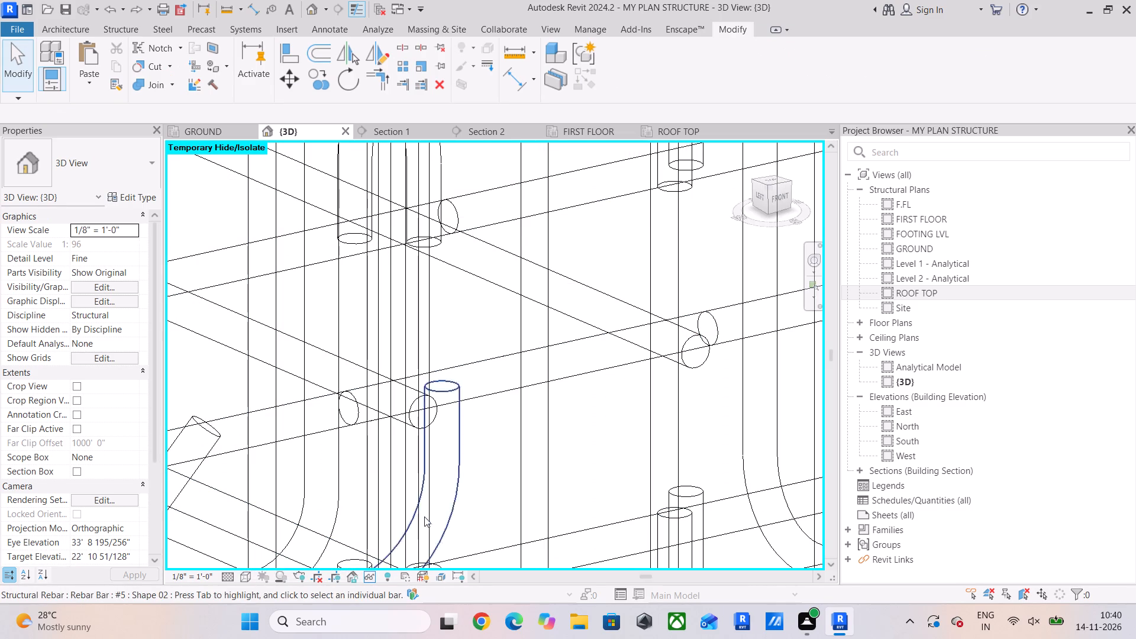
click(359, 410)
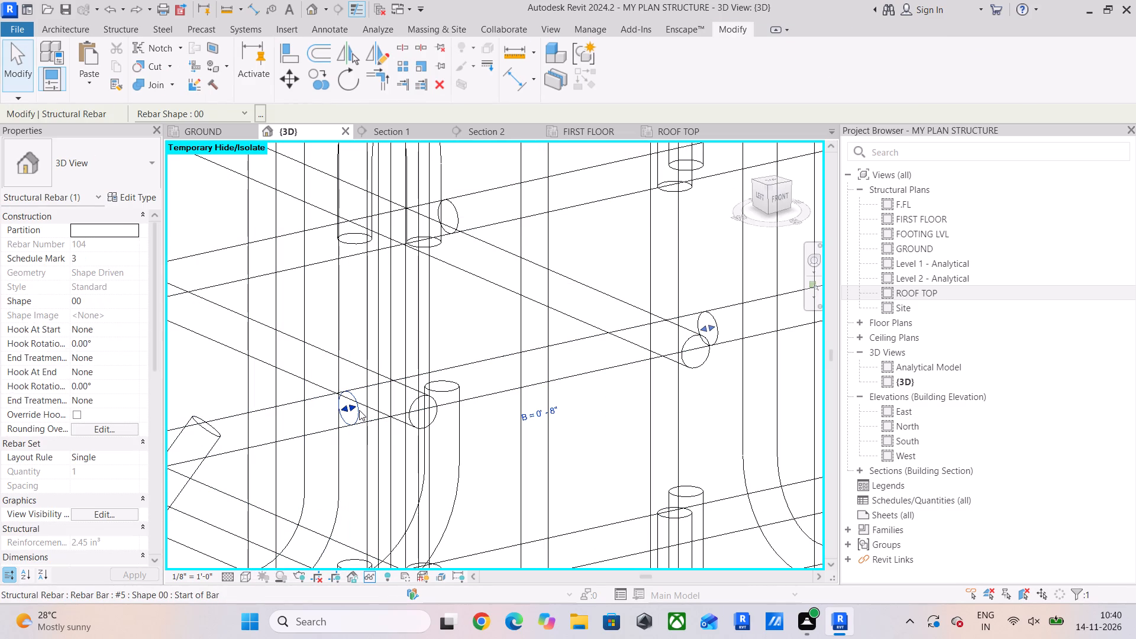
key(Delete)
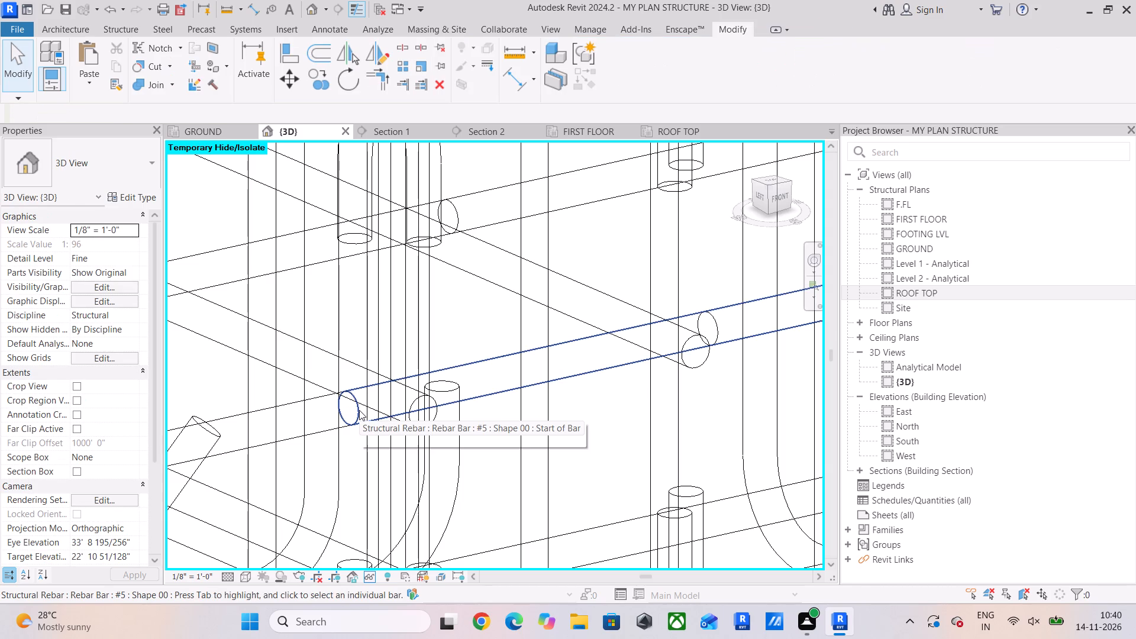
text(SD)
Examine the reinforcement around the corrected joint, across the whole building and in the lower floors' beam cages in 3D.
scroll(484, 430, down, 7)
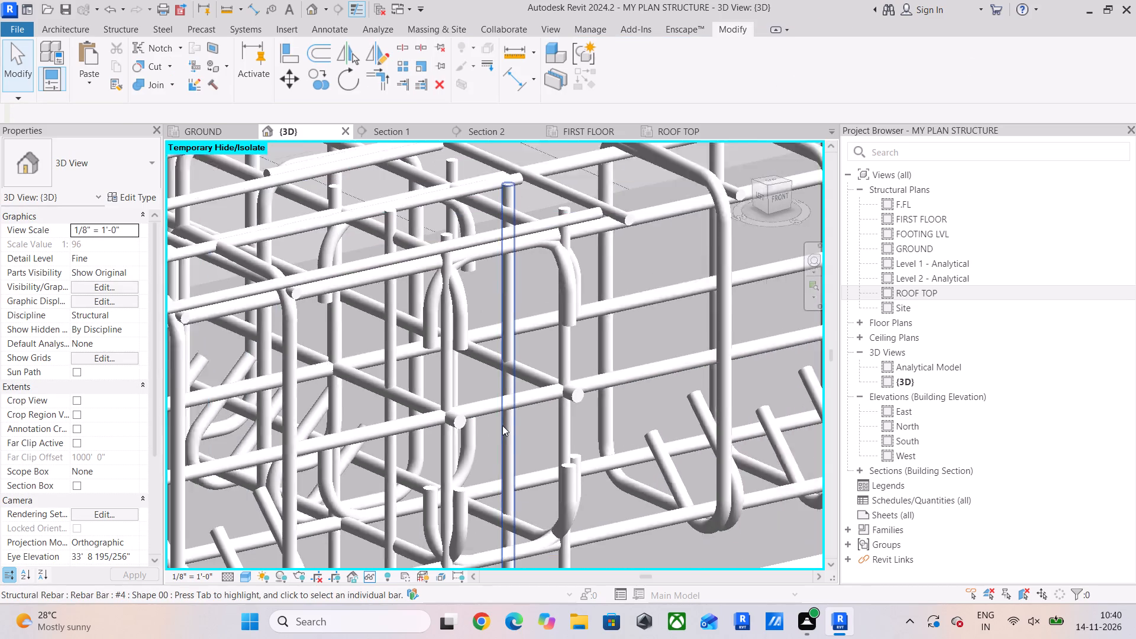
scroll(502, 425, down, 1)
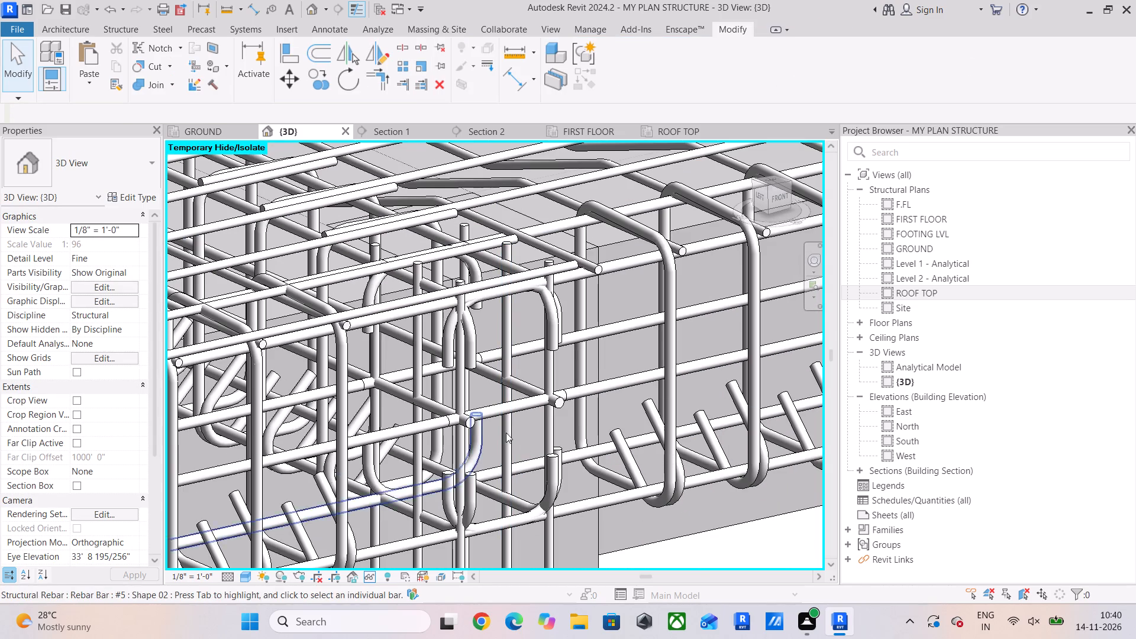
scroll(509, 431, down, 9)
scroll(534, 417, up, 11)
scroll(499, 436, down, 10)
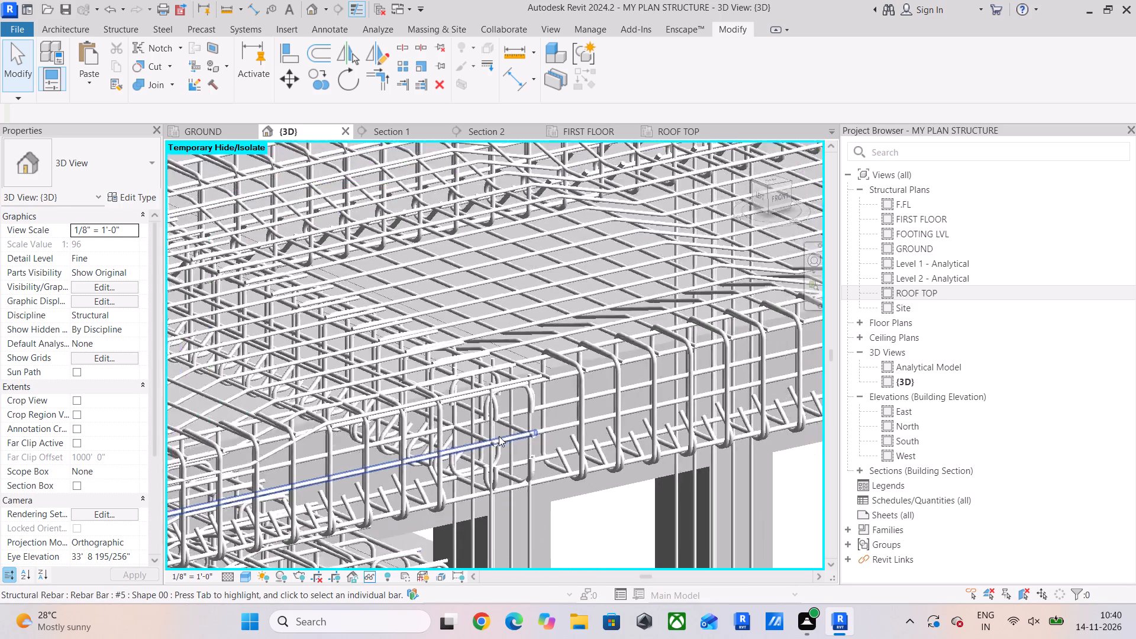
scroll(499, 436, down, 9)
scroll(499, 435, down, 12)
middle_drag(510, 437, 503, 318)
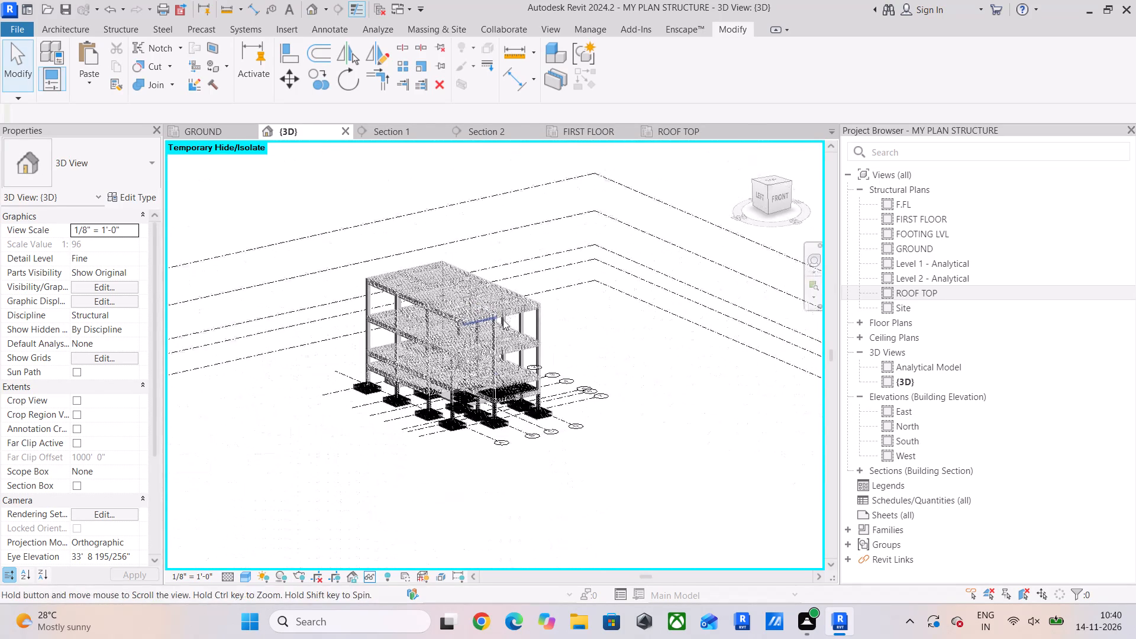
scroll(495, 341, up, 5)
scroll(514, 431, up, 6)
scroll(518, 482, up, 5)
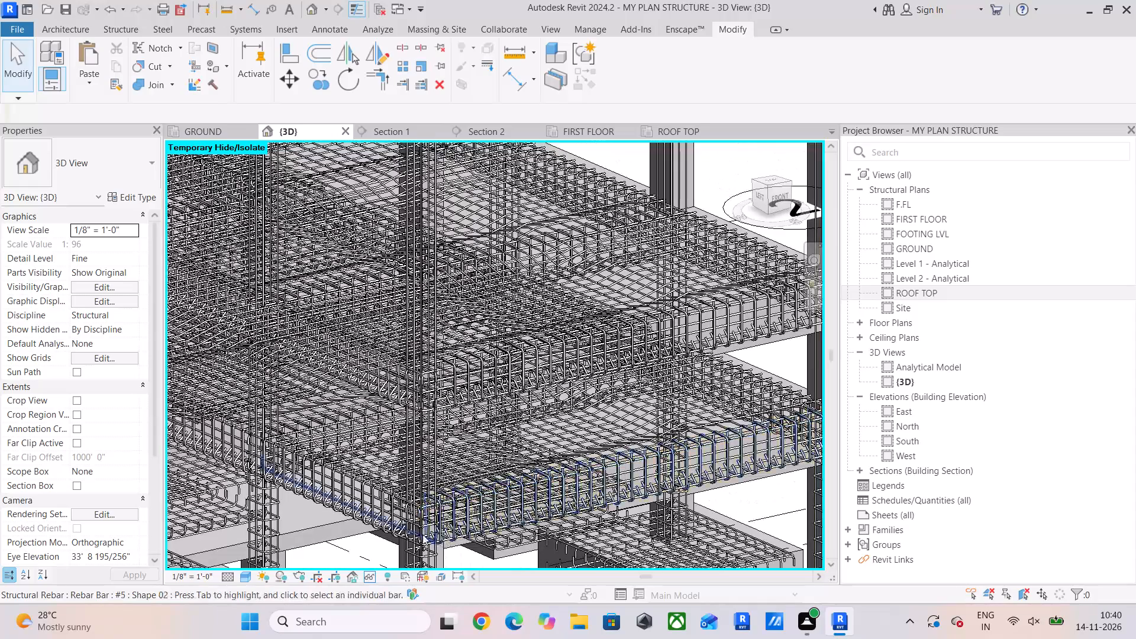
scroll(406, 530, down, 11)
In the ROOF TOP plan, align the north end of the southwest bay's west beam #5 T1 stirrup set with the adjacent slab bar.
click(695, 131)
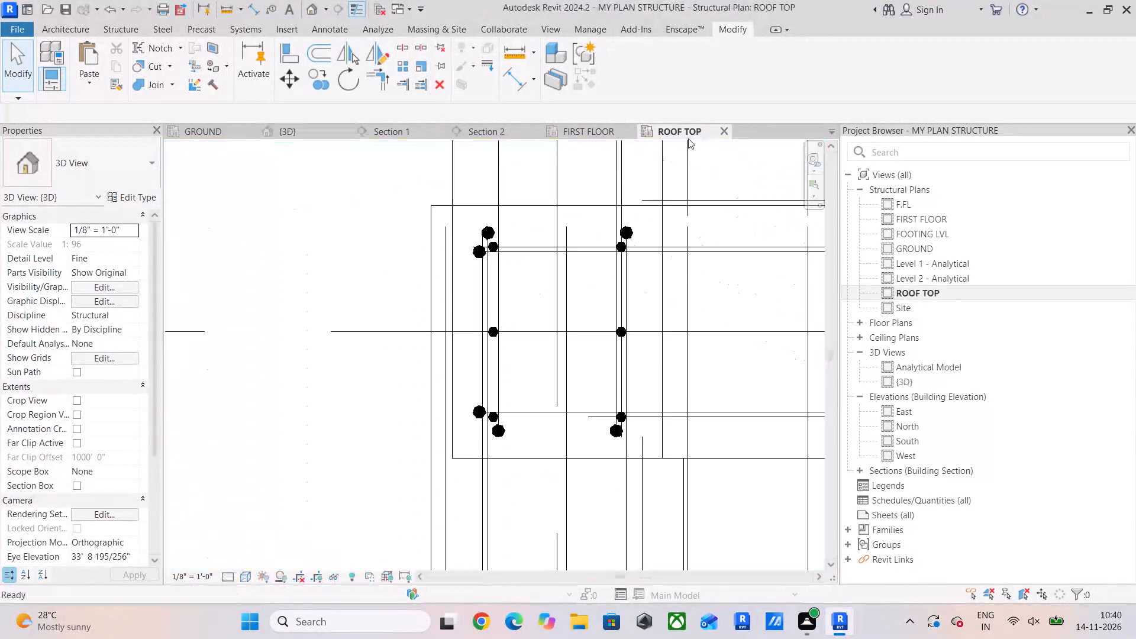
scroll(551, 328, down, 5)
middle_drag(552, 328, 440, 125)
scroll(476, 321, down, 5)
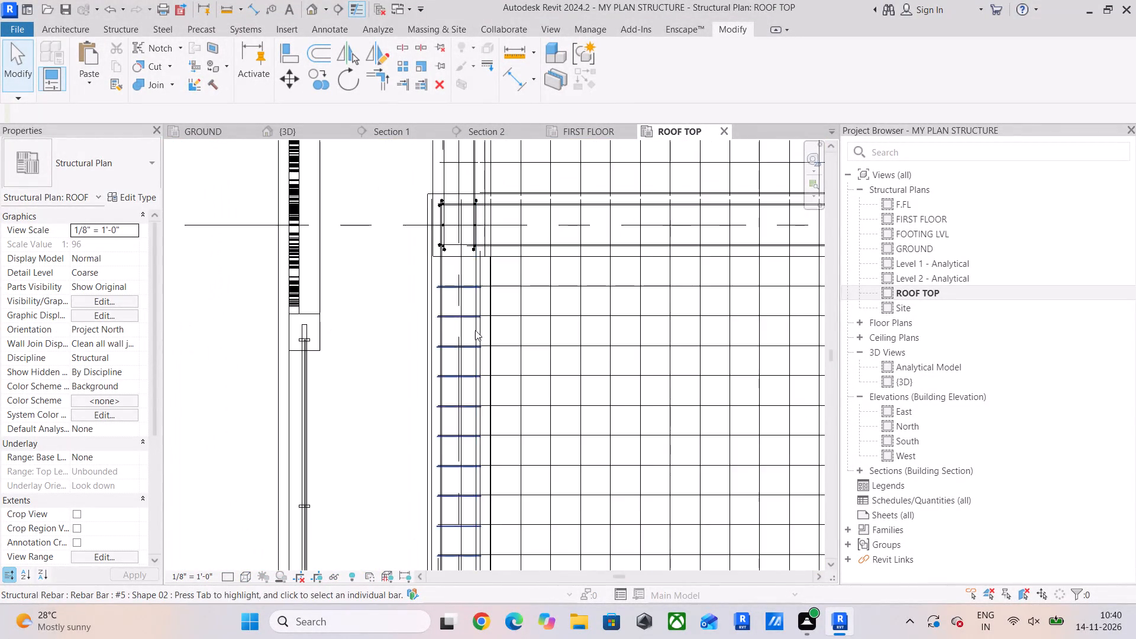
scroll(468, 346, up, 10)
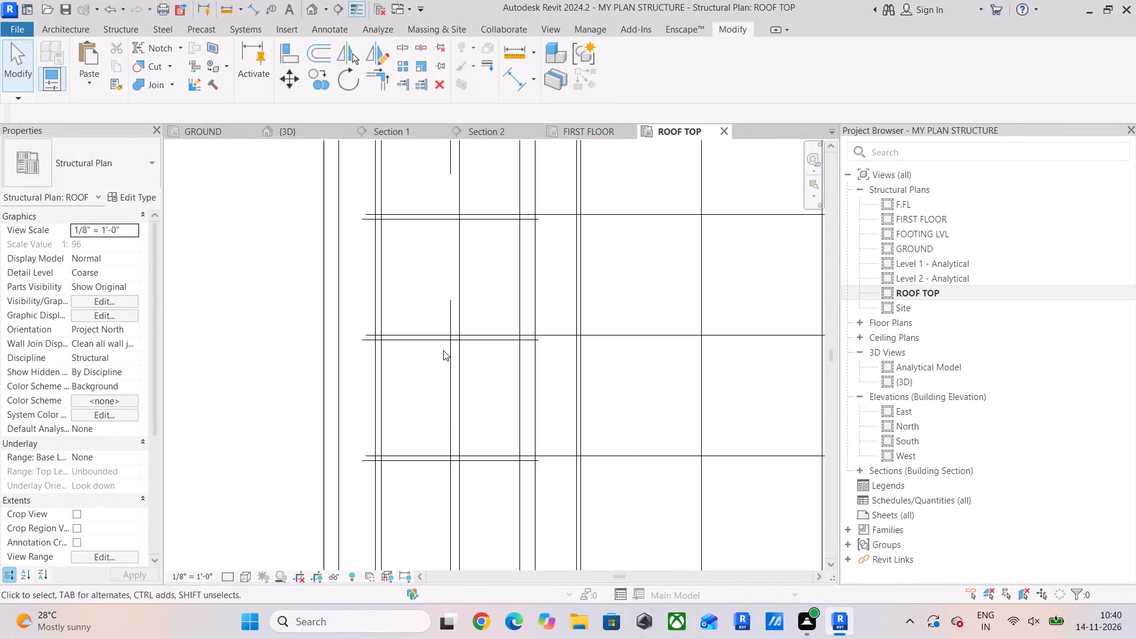
click(443, 344)
scroll(448, 330, down, 6)
middle_drag(450, 329, 438, 452)
scroll(443, 350, up, 6)
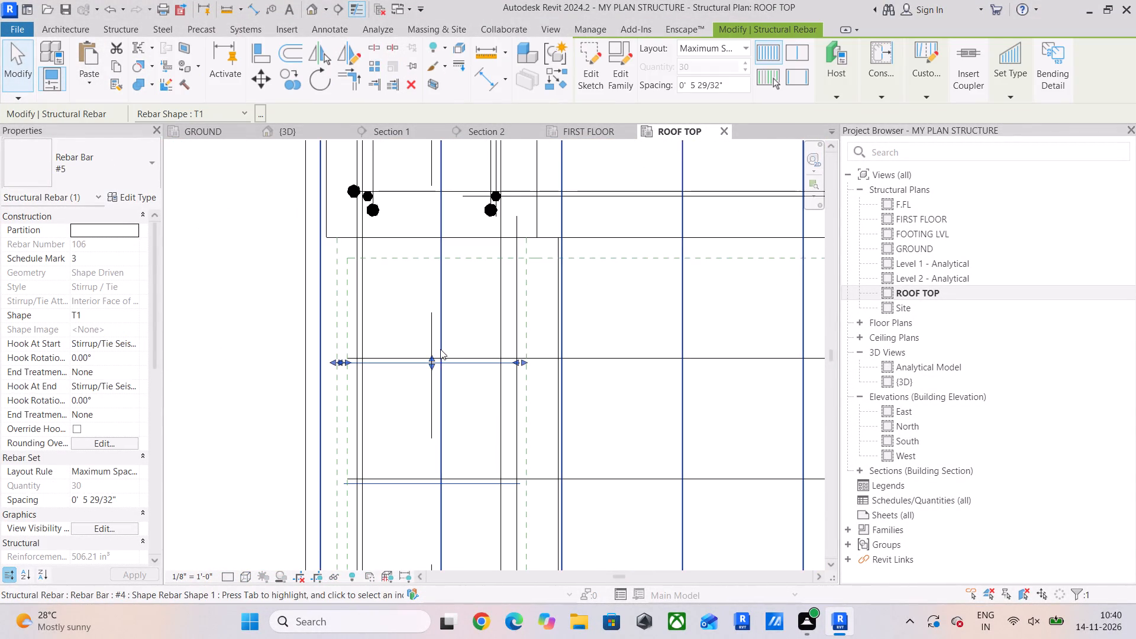
click(432, 358)
Shift the south end of the same west beam stirrup set slightly north onto the nearest slab bar line.
scroll(467, 386, down, 11)
middle_drag(487, 392, 492, 210)
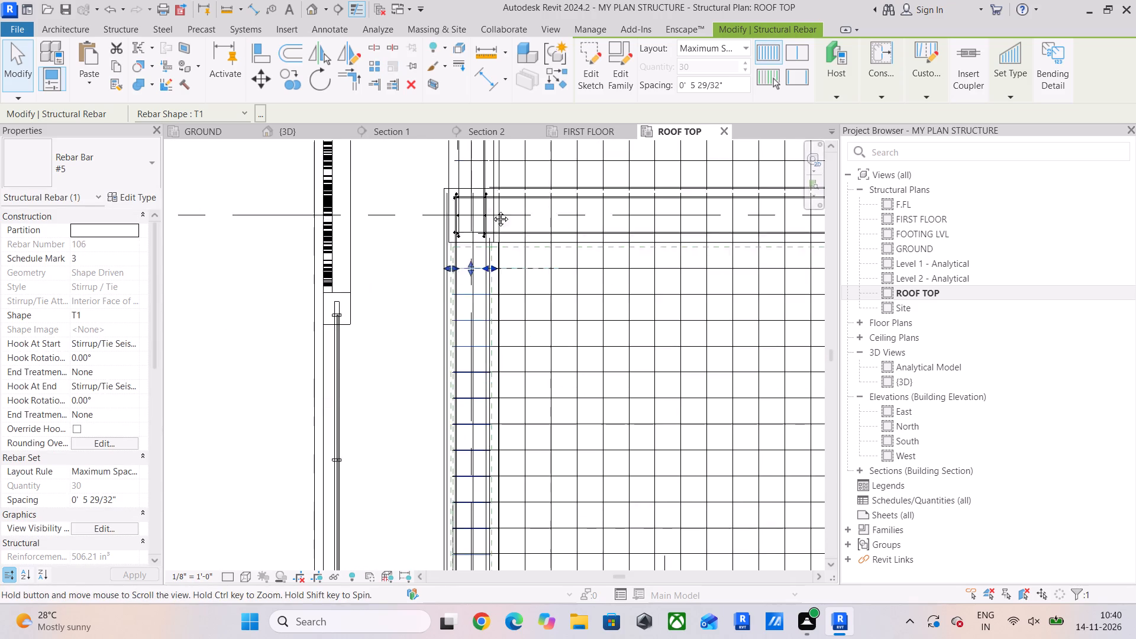
middle_drag(492, 210, 492, 199)
middle_drag(491, 451, 526, 214)
middle_drag(512, 520, 487, 227)
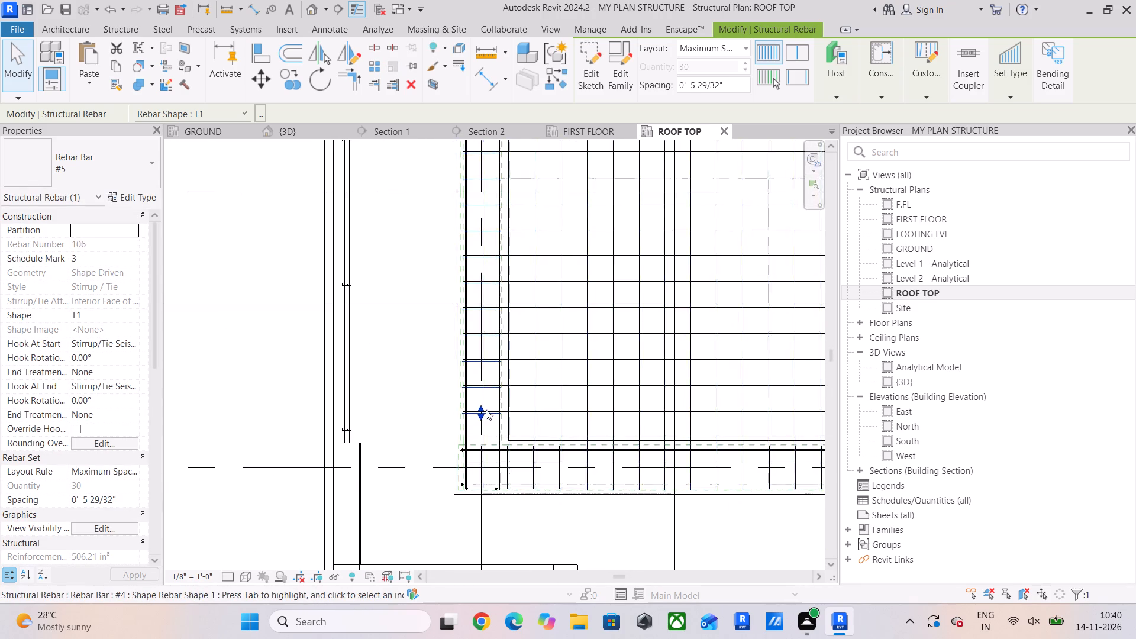
scroll(486, 410, up, 9)
drag(466, 390, 466, 383)
Shift the west end of the southwest bay's south beam #5 T1 stirrup set east, clear of the corner column, onto a slab bar line.
scroll(475, 488, down, 3)
middle_drag(475, 492, 485, 350)
scroll(447, 450, up, 5)
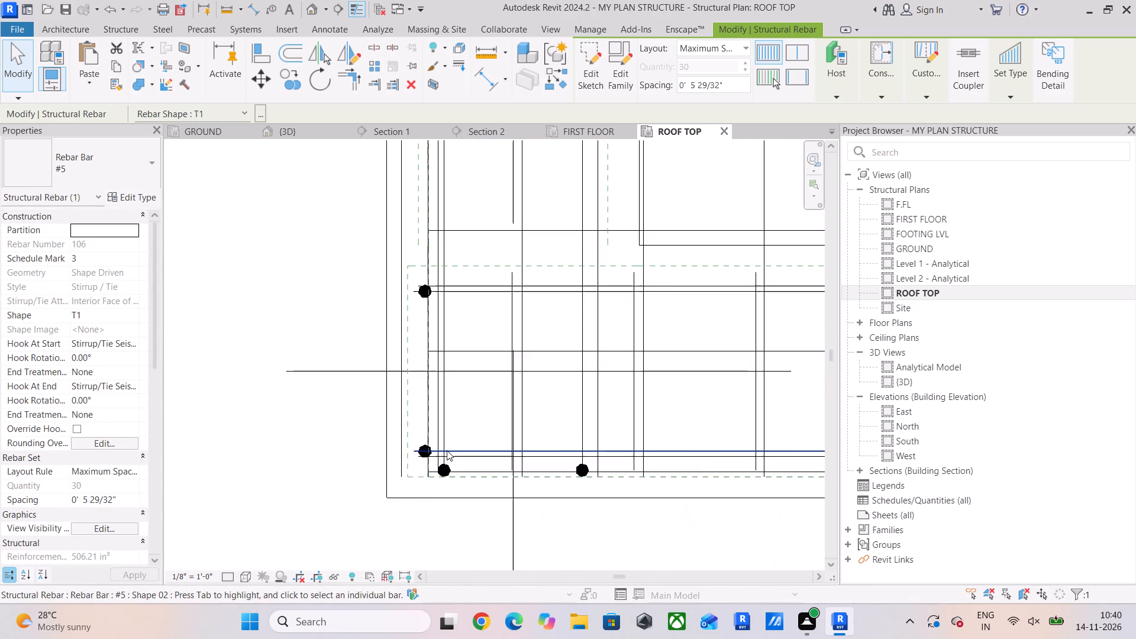
scroll(434, 480, up, 2)
scroll(439, 474, down, 17)
middle_drag(549, 448, 464, 469)
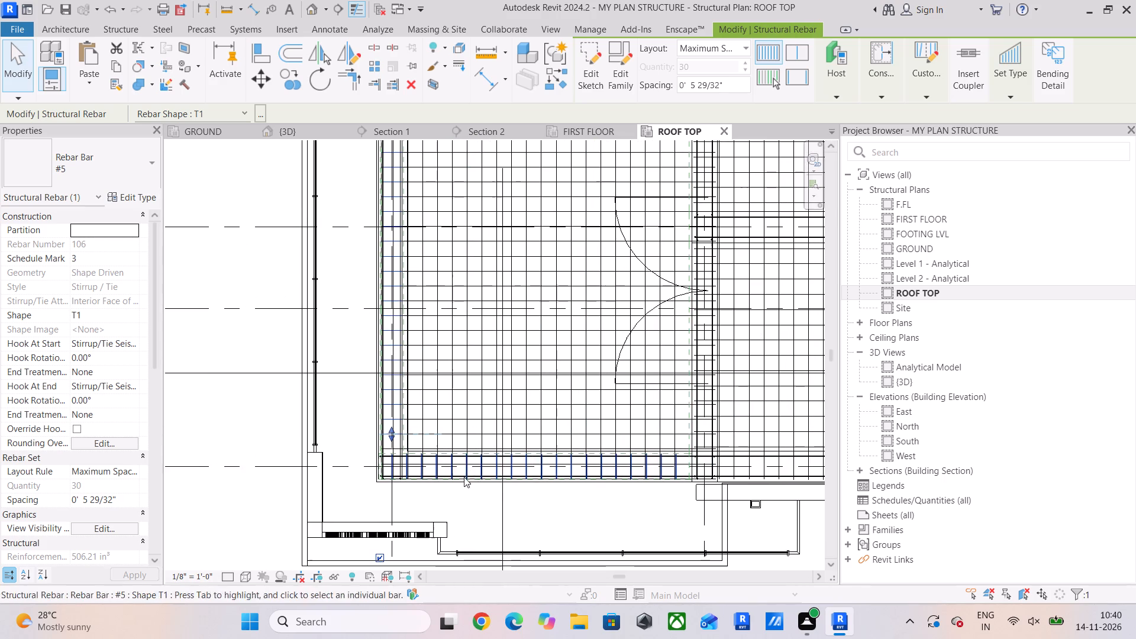
middle_drag(595, 504, 567, 506)
scroll(357, 475, up, 11)
scroll(393, 433, up, 5)
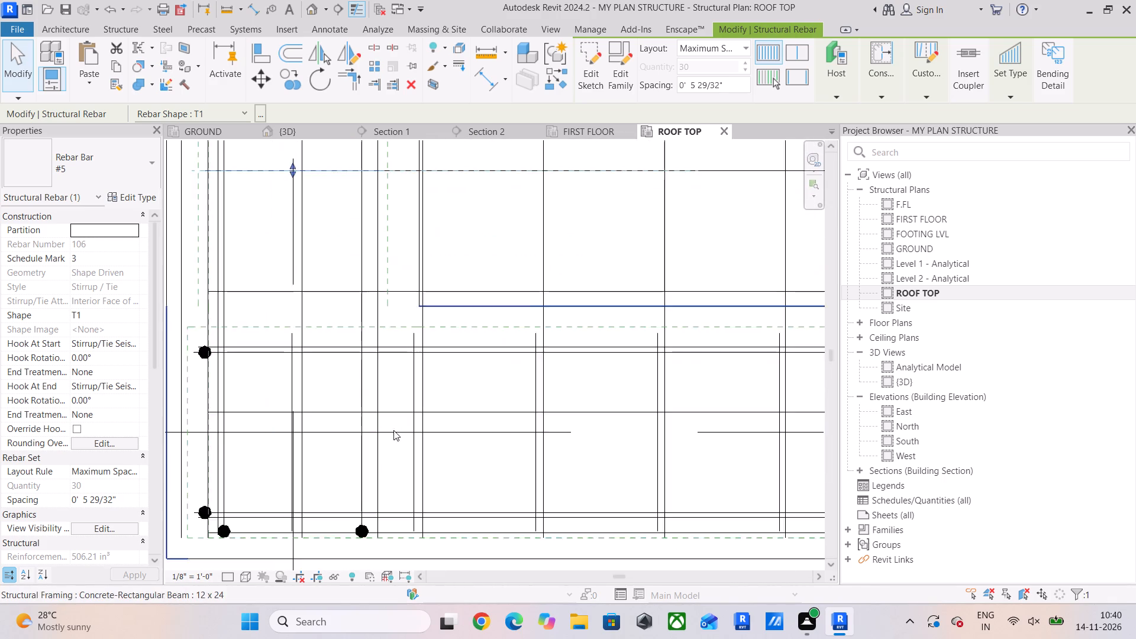
click(414, 433)
drag(280, 432, 415, 454)
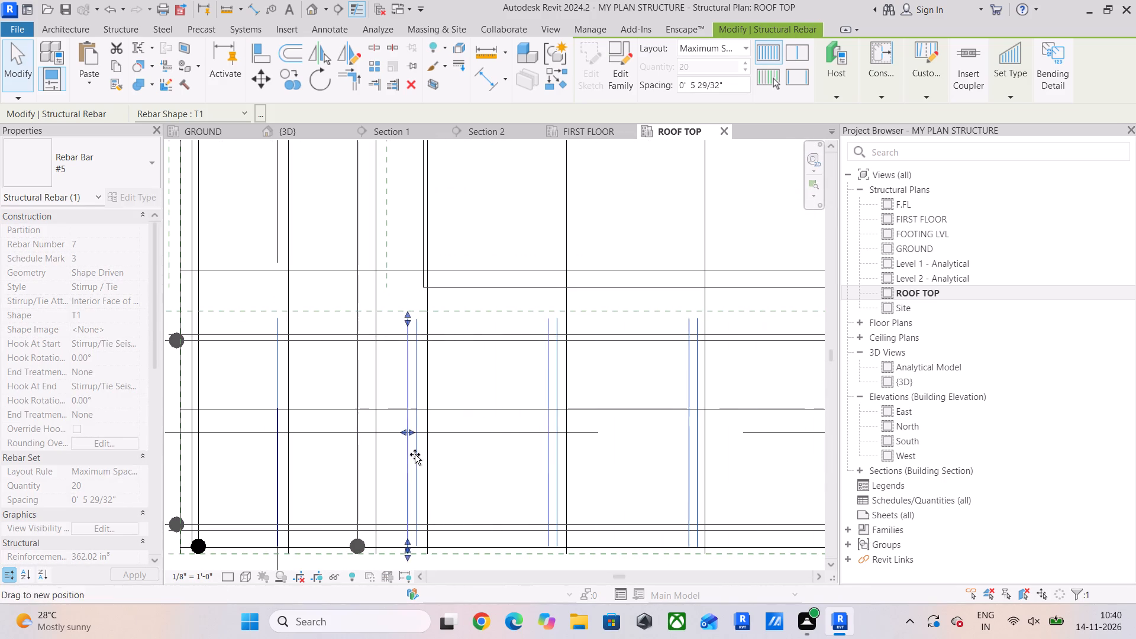
drag(415, 454, 428, 456)
Shift the east end of the south beam's stirrup set slightly west to align with the nearest slab bar.
scroll(511, 441, down, 6)
middle_drag(674, 443, 217, 444)
scroll(612, 463, down, 4)
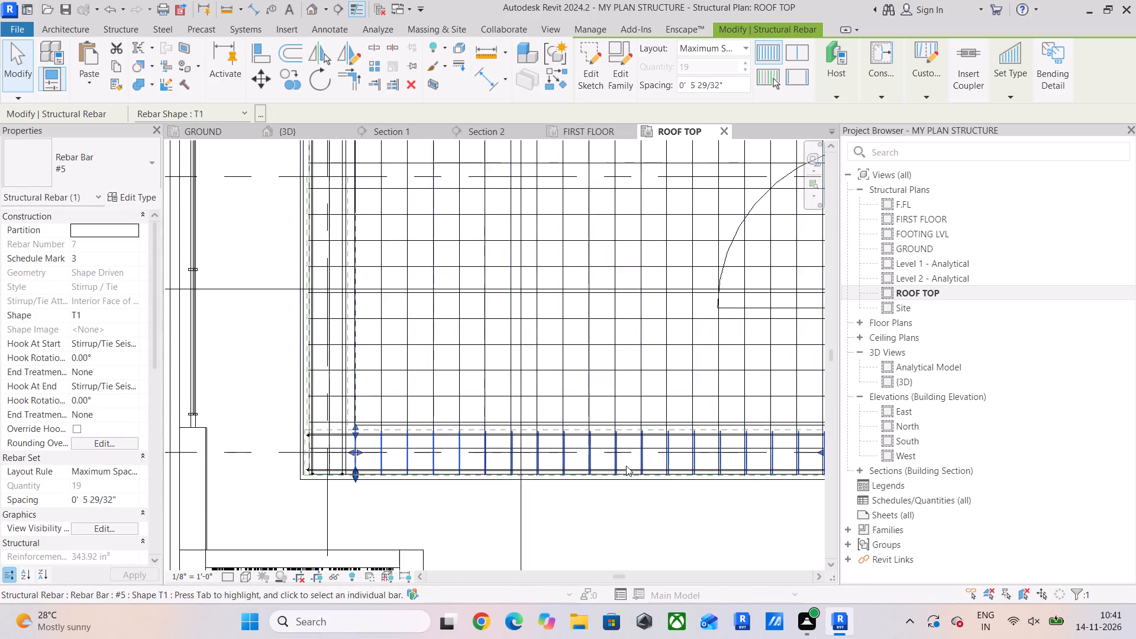
scroll(626, 466, down, 6)
middle_drag(702, 467, 508, 473)
scroll(598, 466, up, 16)
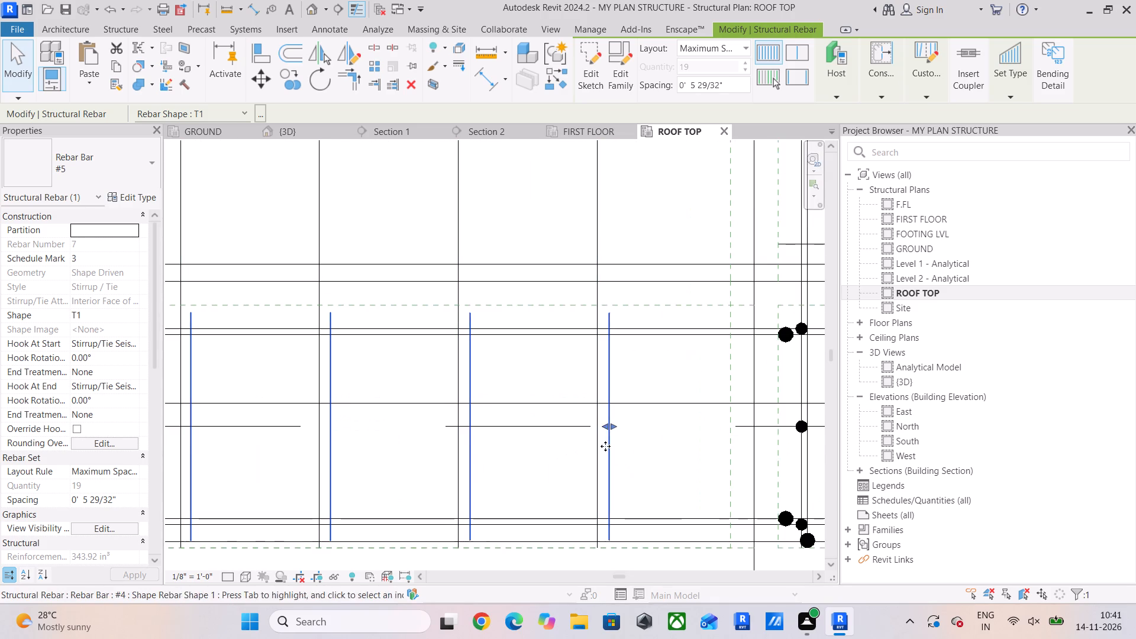
drag(605, 427, 596, 431)
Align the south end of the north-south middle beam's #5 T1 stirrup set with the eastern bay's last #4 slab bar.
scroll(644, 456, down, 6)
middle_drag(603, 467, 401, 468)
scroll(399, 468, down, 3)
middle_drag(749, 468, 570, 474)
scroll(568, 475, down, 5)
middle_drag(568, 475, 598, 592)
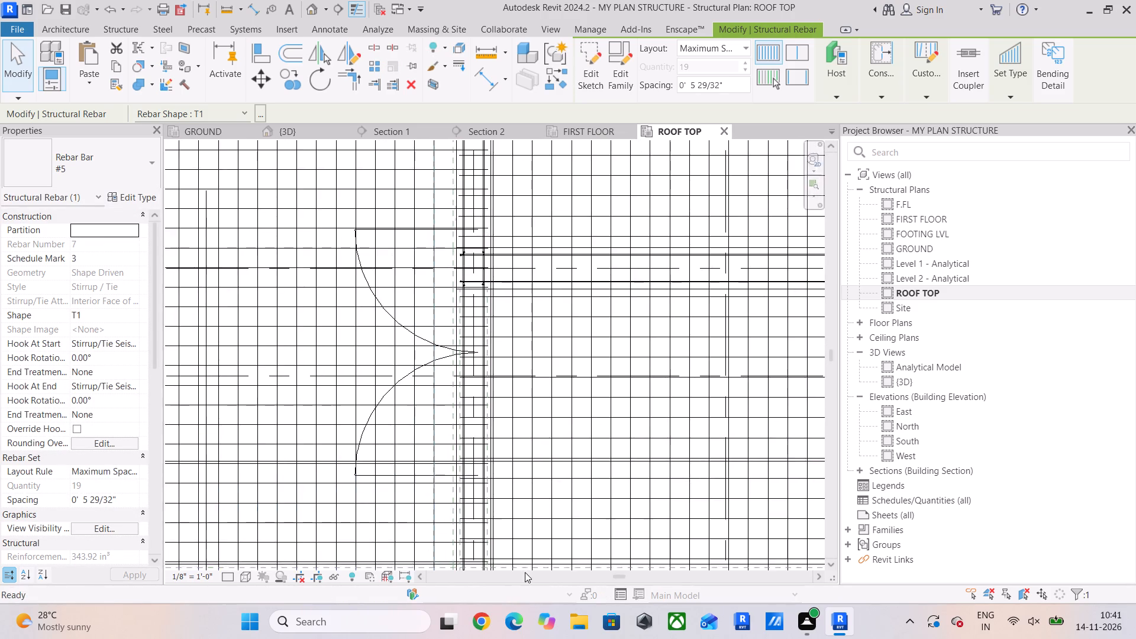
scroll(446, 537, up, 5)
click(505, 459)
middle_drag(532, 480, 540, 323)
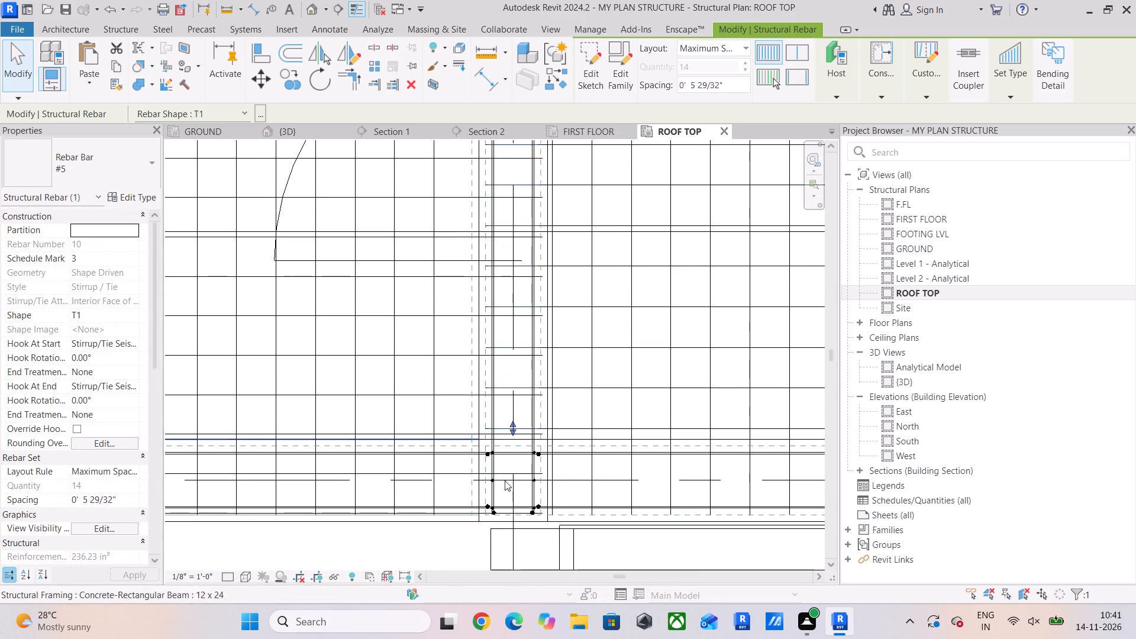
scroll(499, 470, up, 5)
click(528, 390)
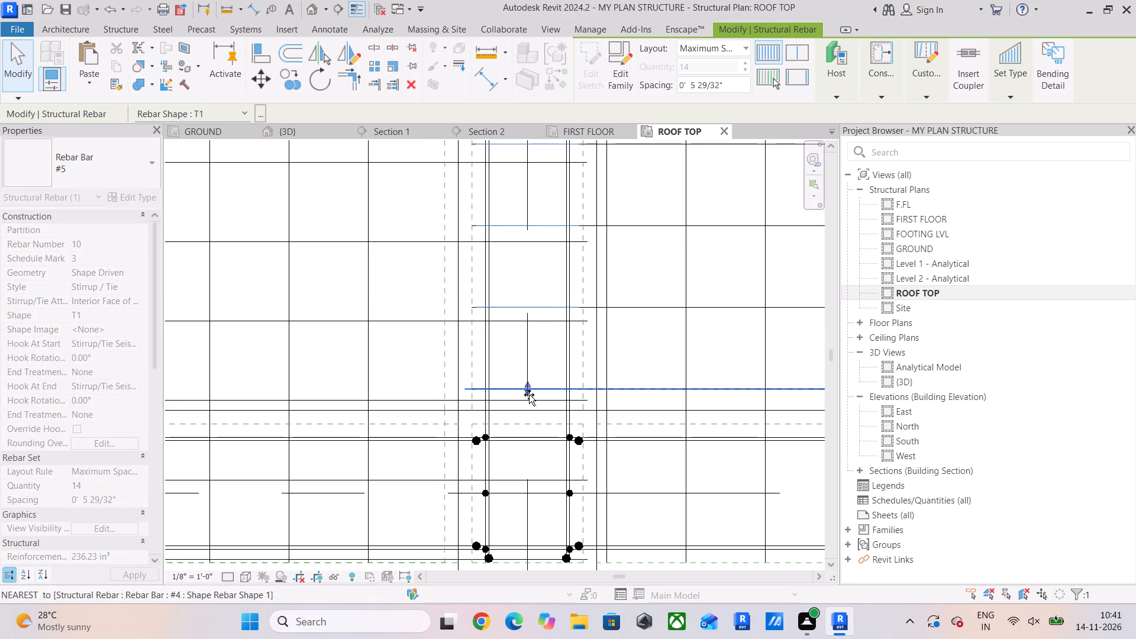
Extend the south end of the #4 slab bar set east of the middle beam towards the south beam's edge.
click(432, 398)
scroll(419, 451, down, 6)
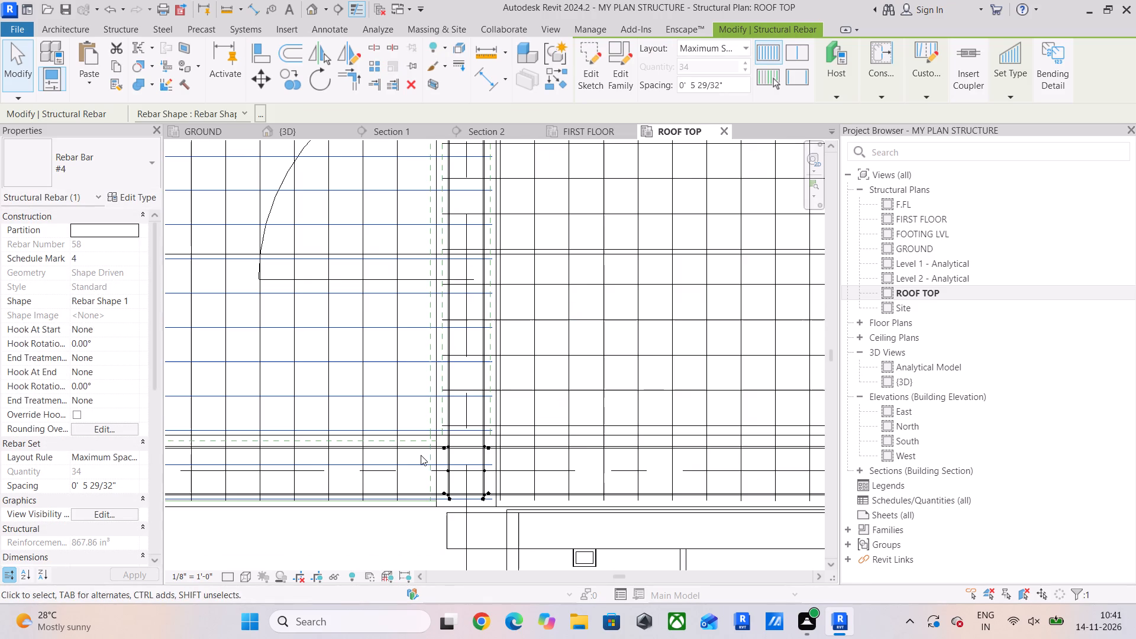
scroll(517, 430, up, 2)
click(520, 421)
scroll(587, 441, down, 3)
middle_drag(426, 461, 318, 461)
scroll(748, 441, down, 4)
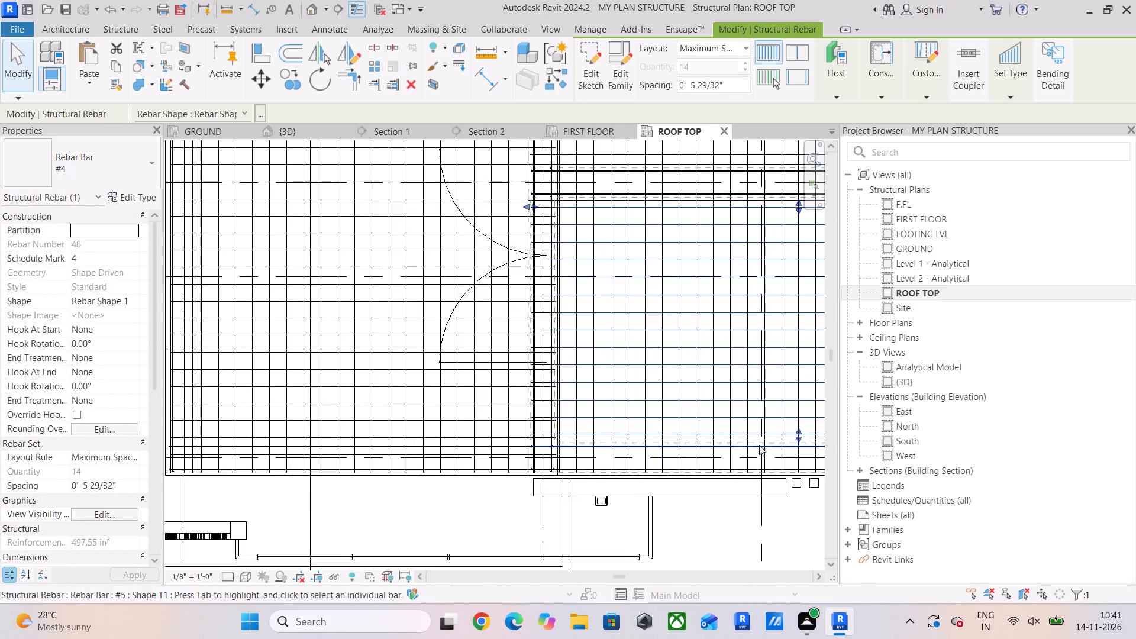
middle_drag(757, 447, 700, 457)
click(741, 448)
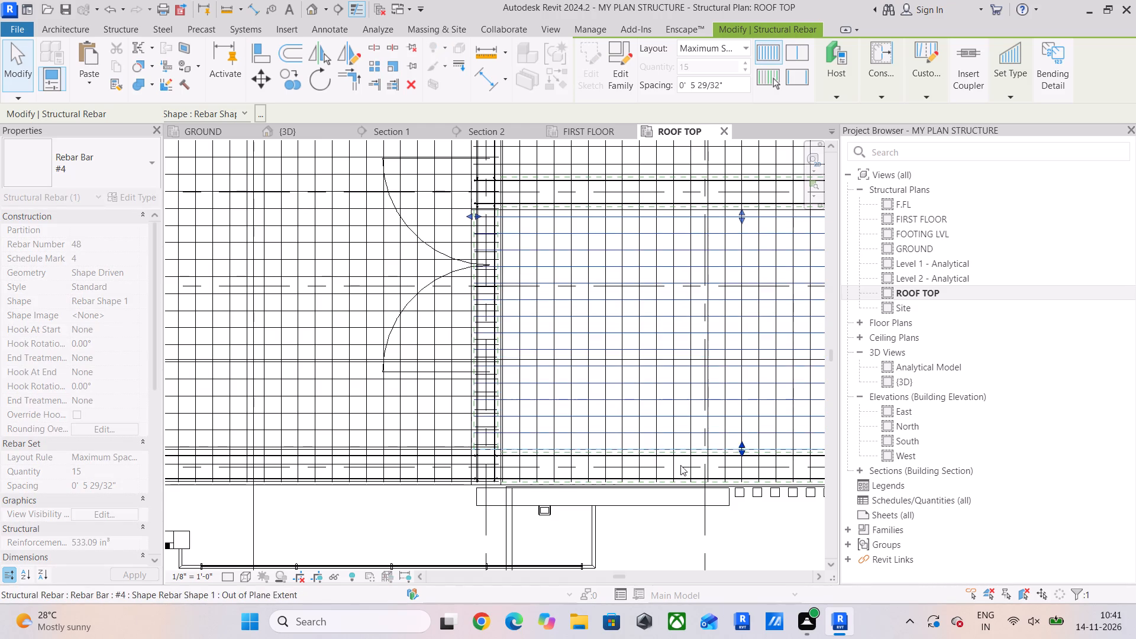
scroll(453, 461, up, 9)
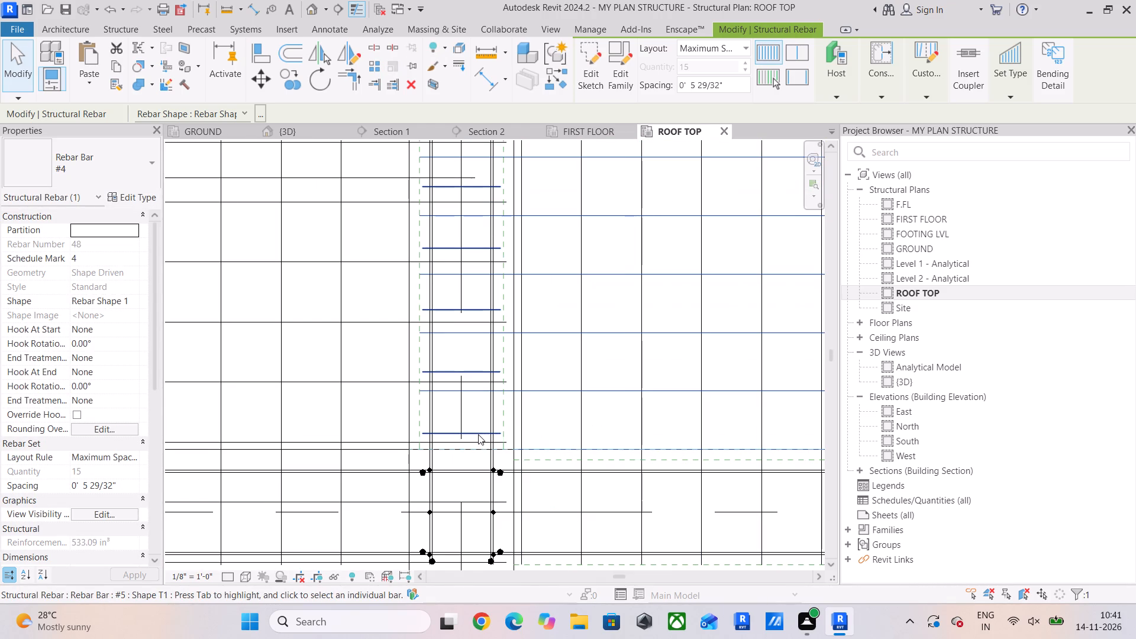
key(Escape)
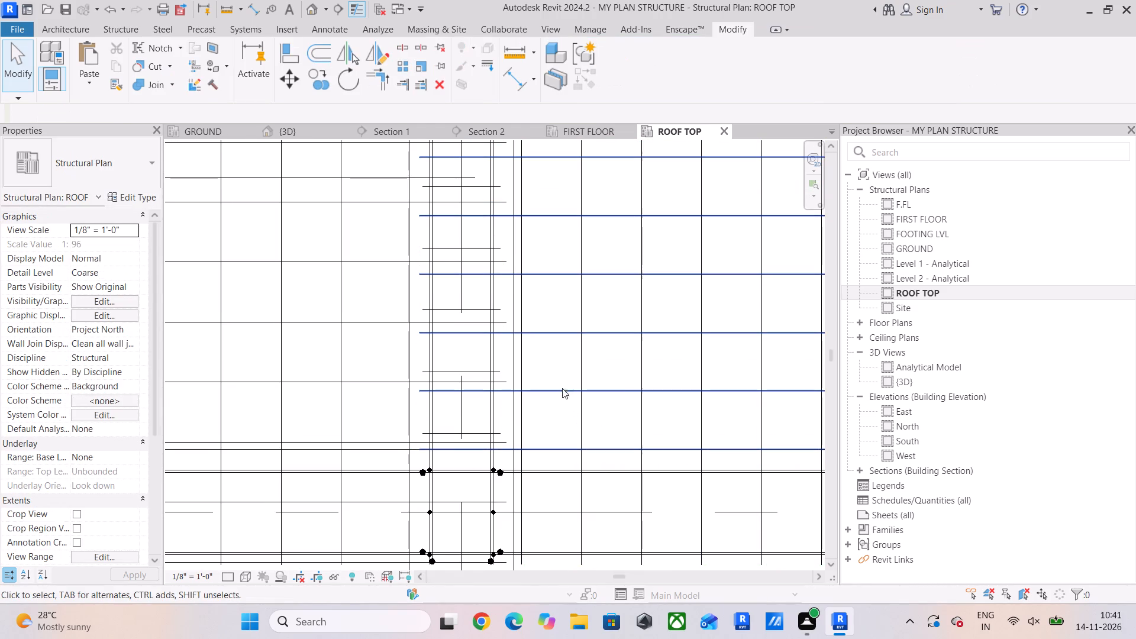
Align the south end of the eastern bay's #4 slab bar set with the neighbouring western bay's slab bar.
click(561, 386)
scroll(646, 459, down, 5)
middle_drag(684, 451, 530, 460)
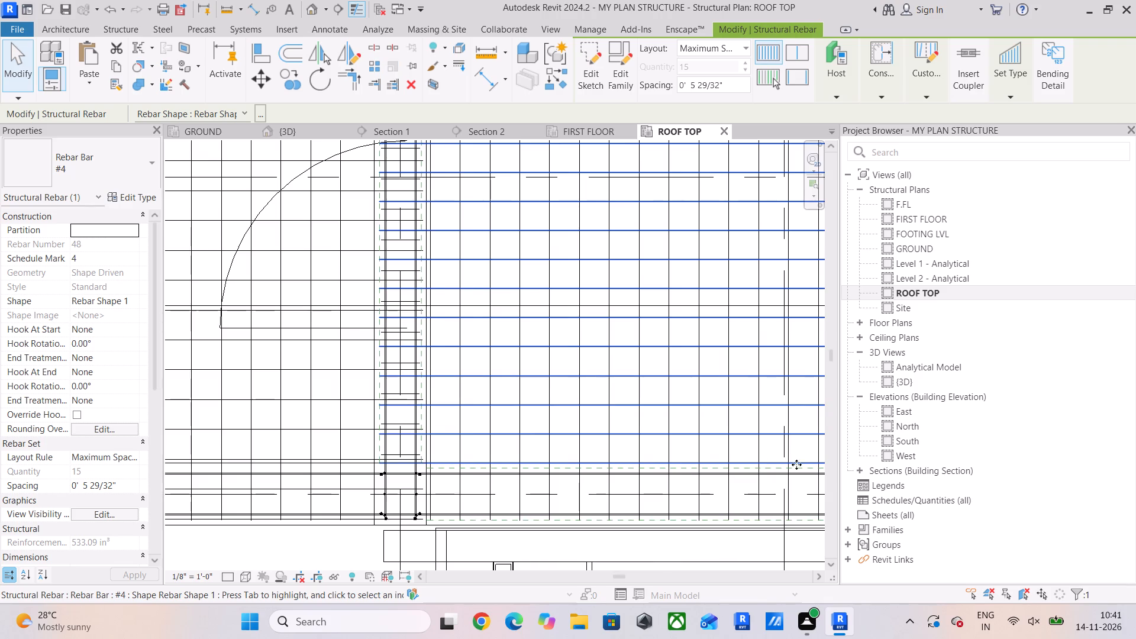
scroll(757, 462, down, 4)
middle_drag(747, 466, 628, 471)
click(690, 461)
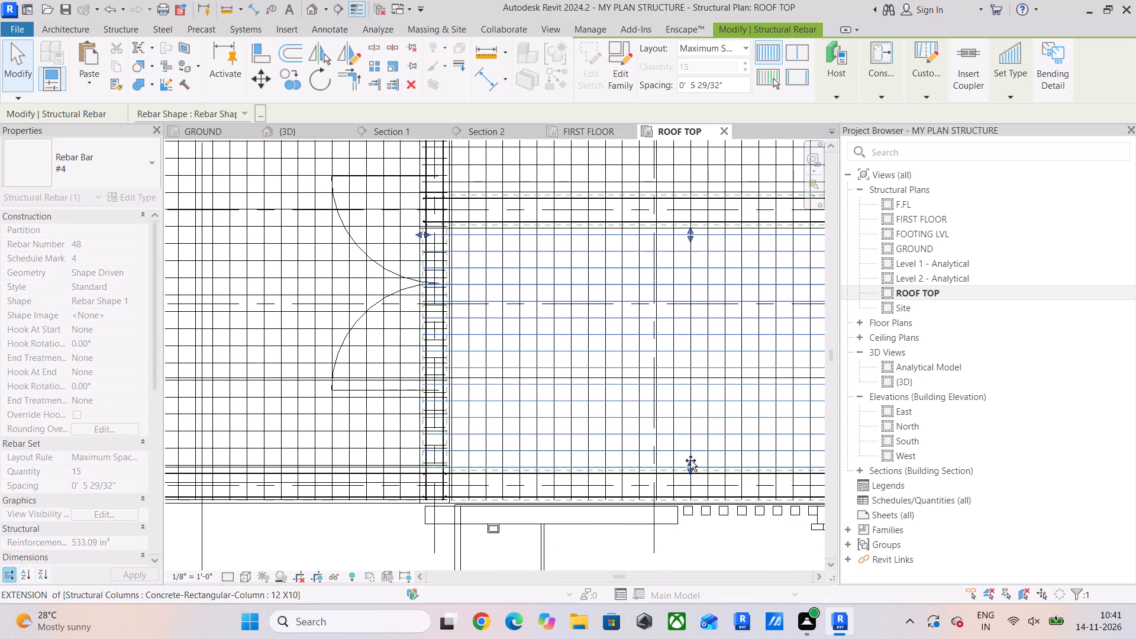
scroll(418, 479, up, 11)
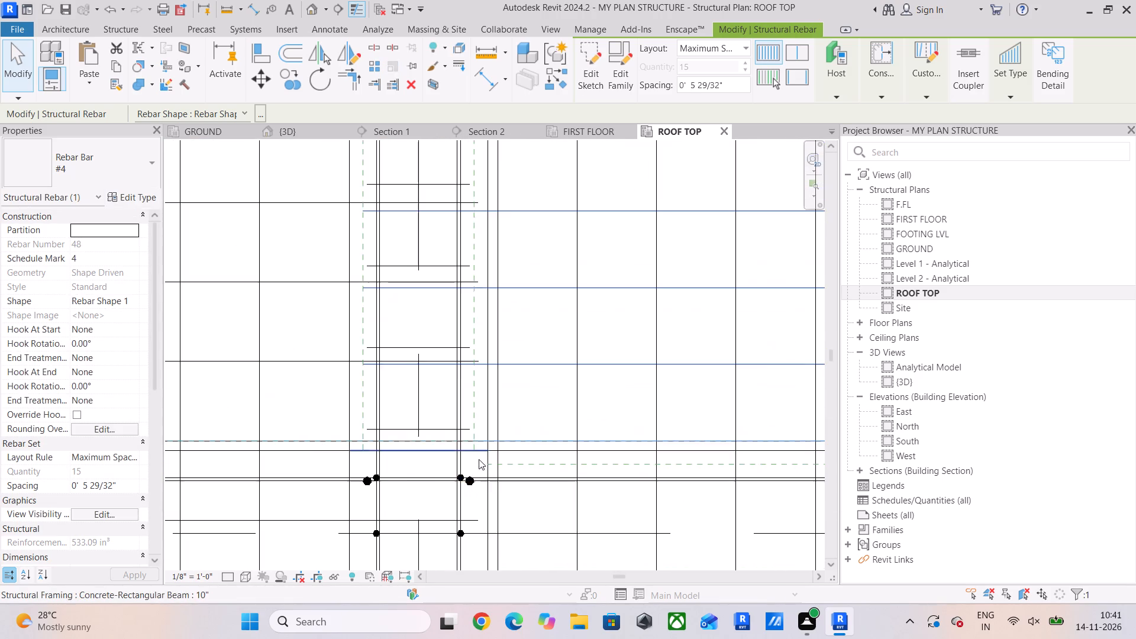
click(524, 404)
Extend the south end of the middle beam's #5 T1 stirrup set to the aligned last slab bar line.
click(433, 430)
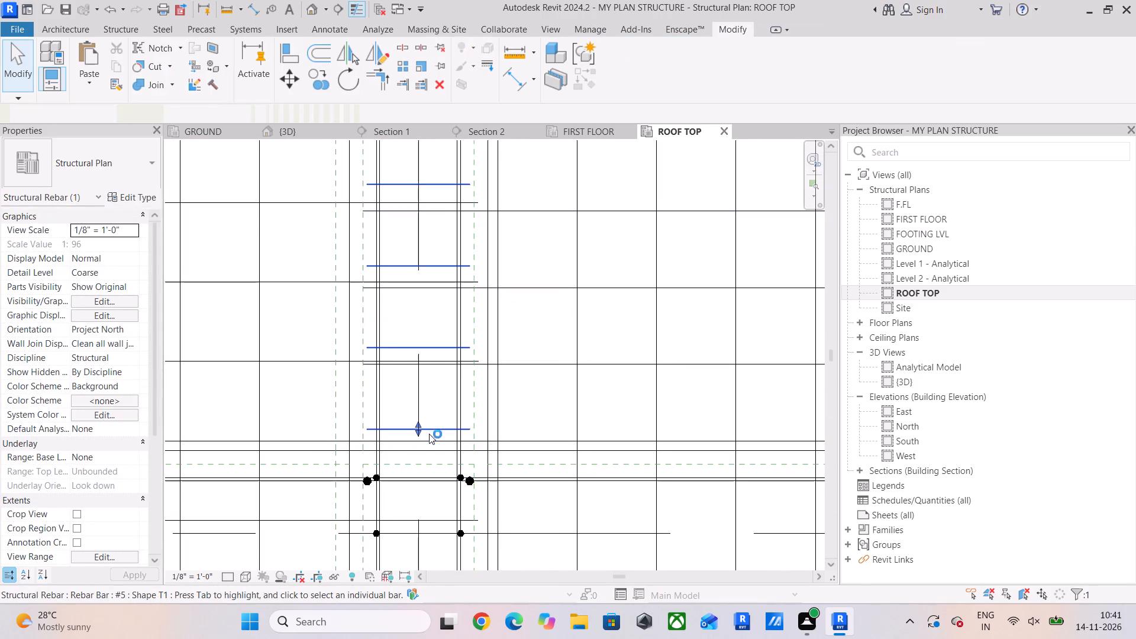
scroll(395, 428, up, 3)
drag(431, 434, 430, 447)
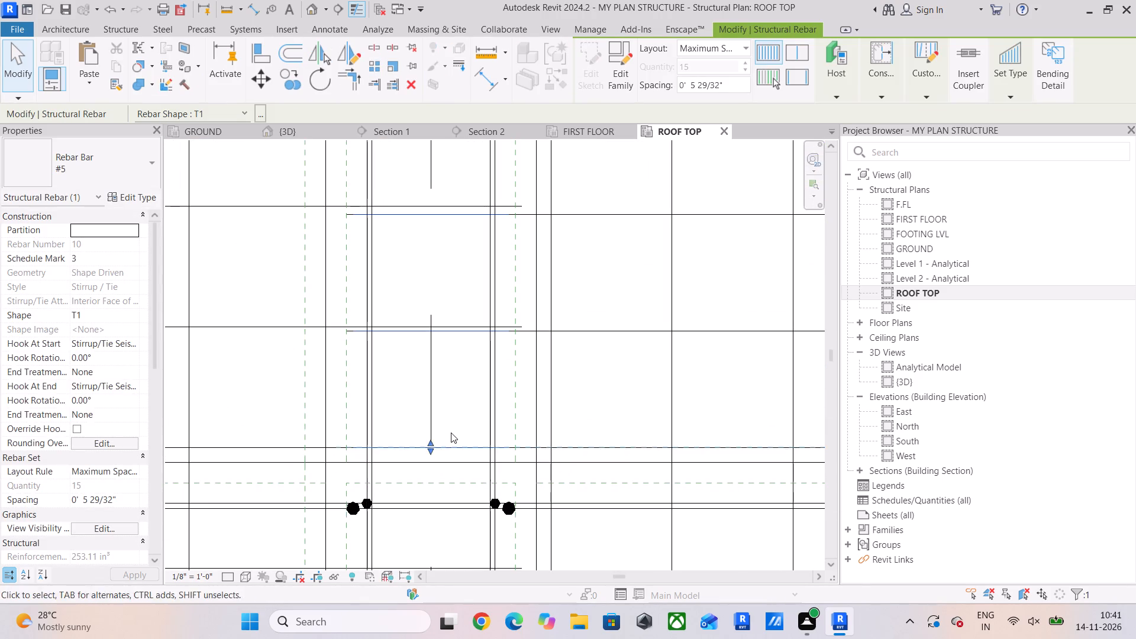
Shift the north end of the eastern bay's #4 slab bar set slightly south, away from the cross beam.
scroll(451, 433, down, 6)
click(538, 388)
scroll(540, 387, down, 6)
middle_drag(546, 386, 513, 638)
middle_drag(530, 422, 531, 501)
middle_drag(646, 451, 528, 480)
scroll(691, 448, up, 3)
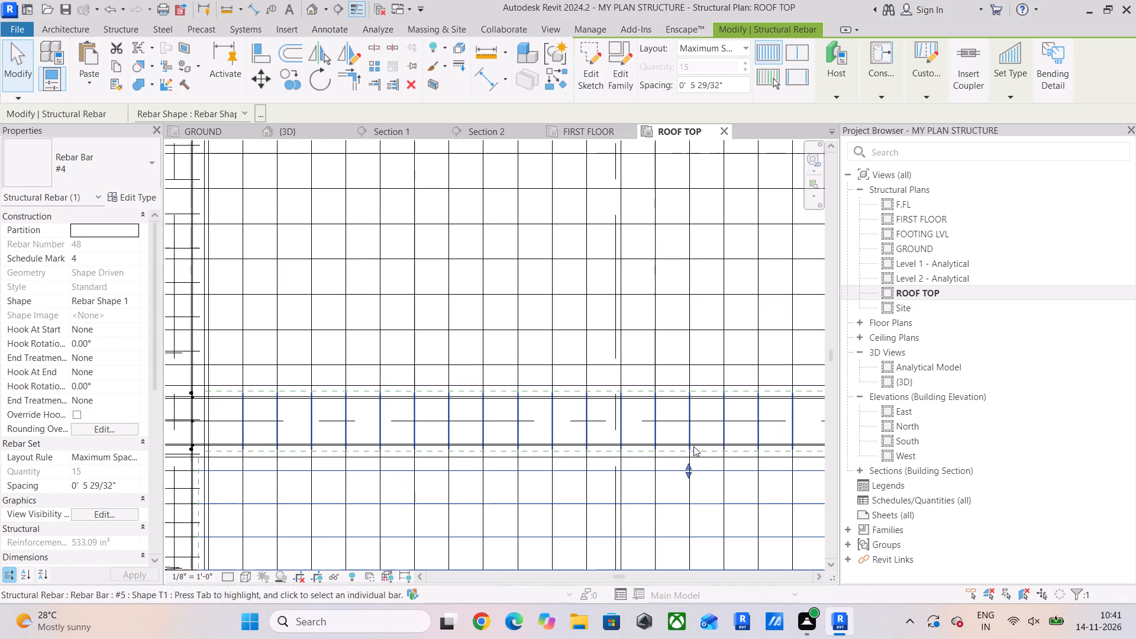
middle_drag(639, 486, 690, 485)
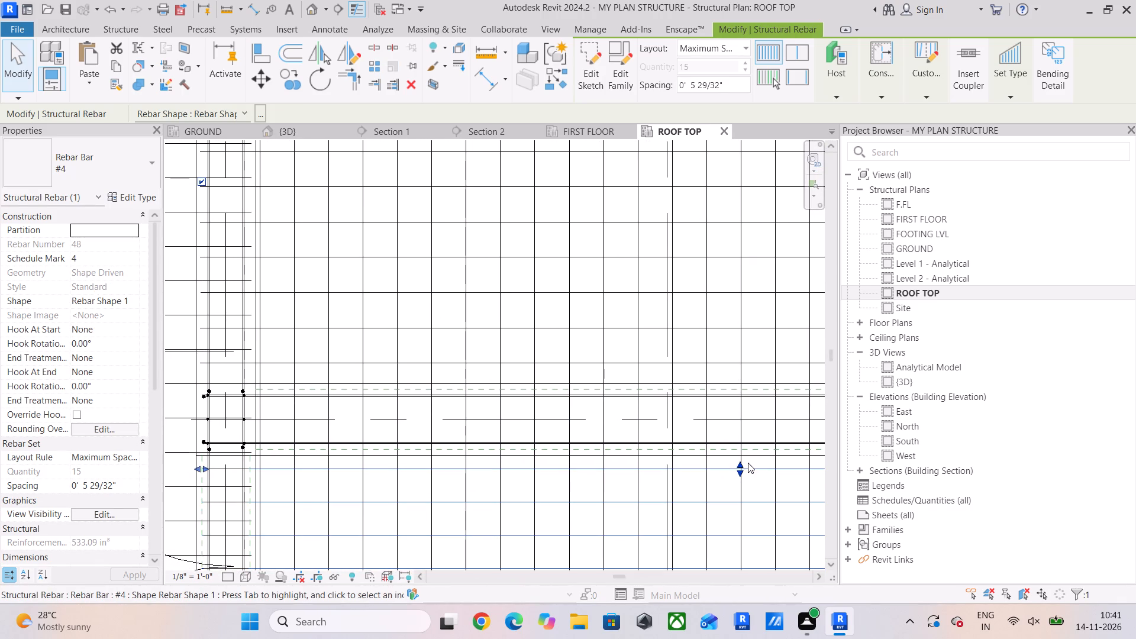
drag(740, 475, 740, 486)
middle_drag(372, 485, 463, 456)
click(372, 446)
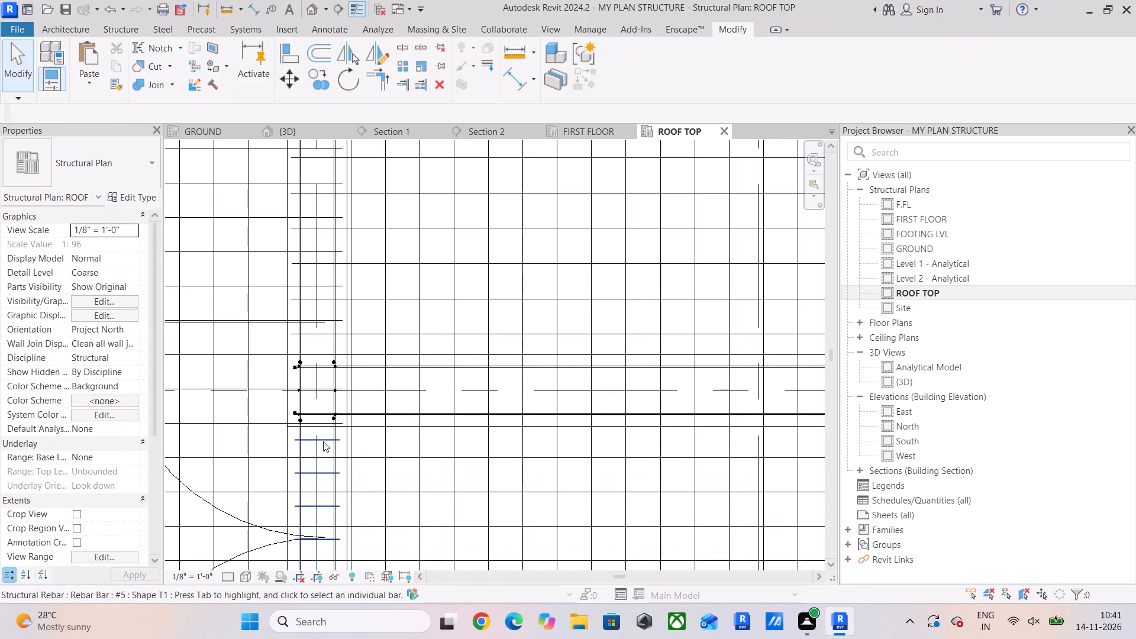
Shift the north end of the middle beam's #5 T1 stirrup set south onto the first slab bar line below the cross beam.
click(323, 441)
scroll(318, 458, up, 5)
drag(314, 425, 314, 454)
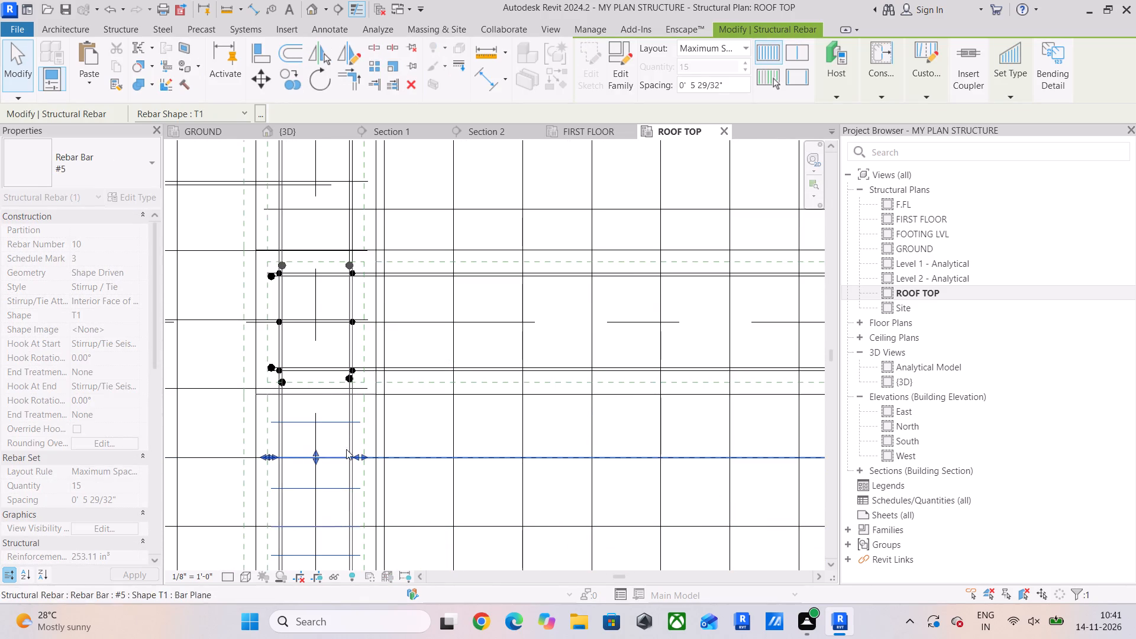
click(428, 414)
Shift the south end of the #5 T1 stirrup set north of the cross beam onto the adjacent western slab bar line.
scroll(428, 417, down, 4)
middle_drag(428, 417, 437, 493)
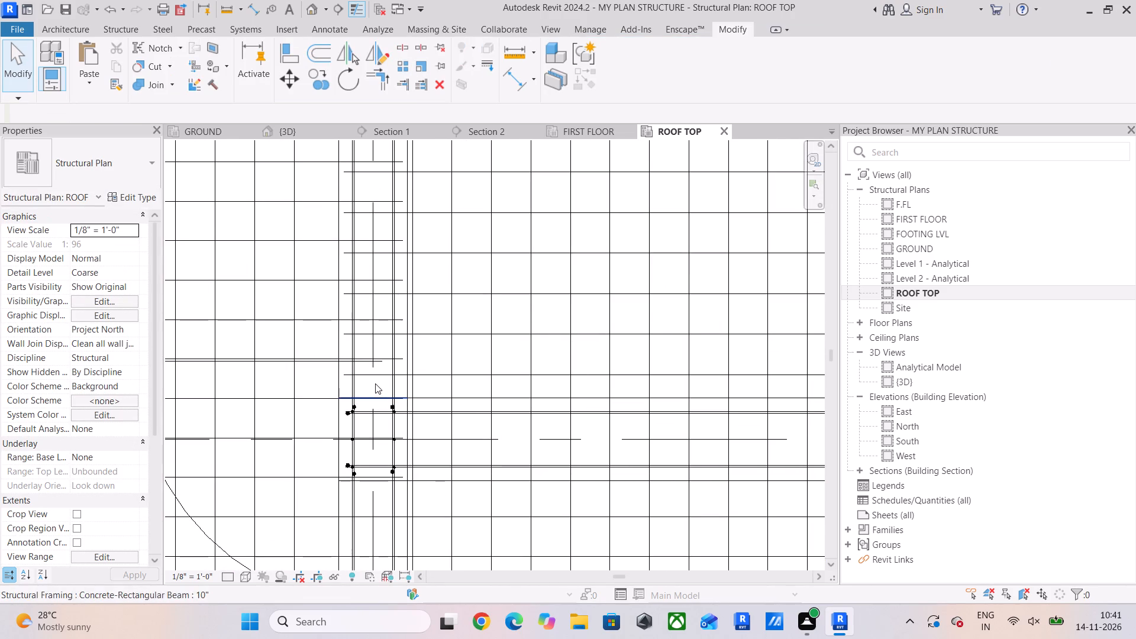
click(375, 379)
middle_drag(376, 379, 365, 405)
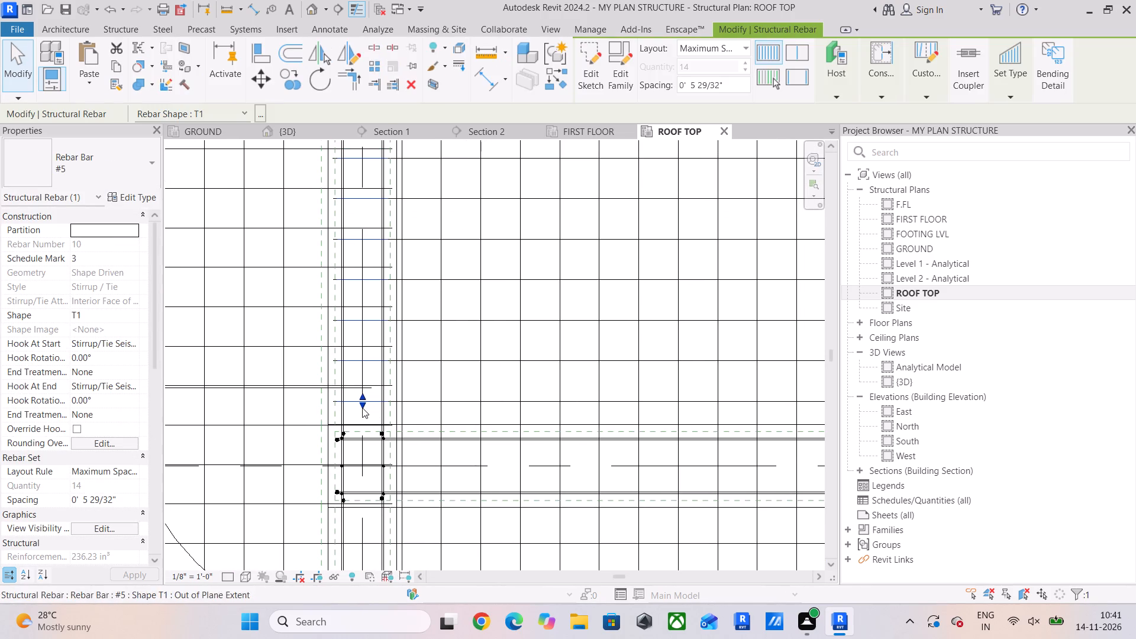
scroll(364, 399, up, 4)
drag(362, 398, 365, 384)
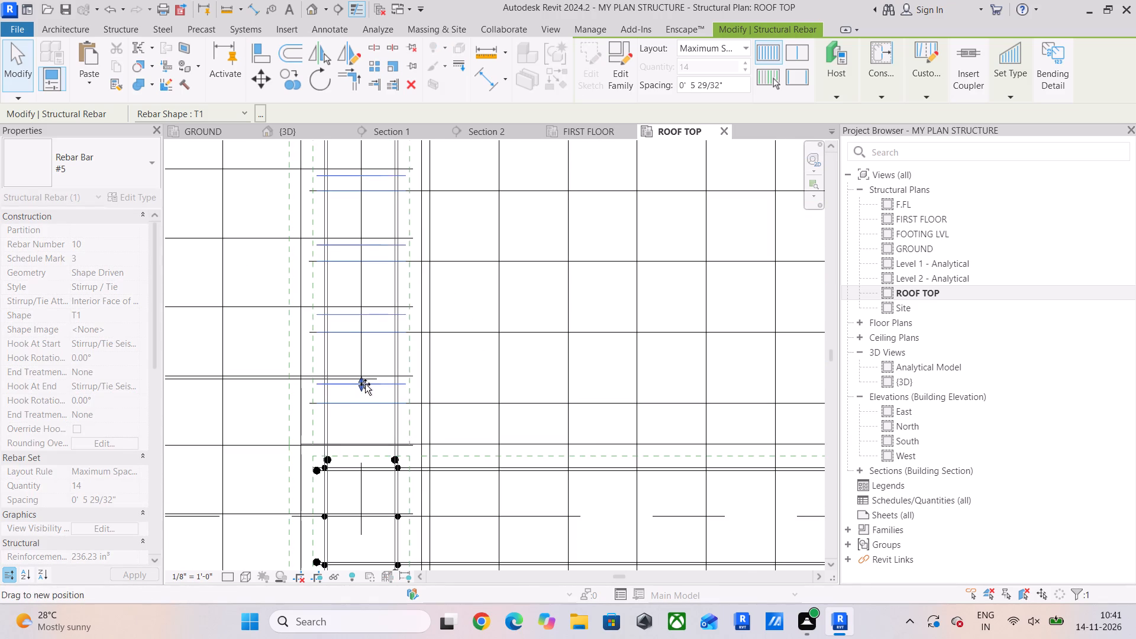
drag(365, 384, 367, 381)
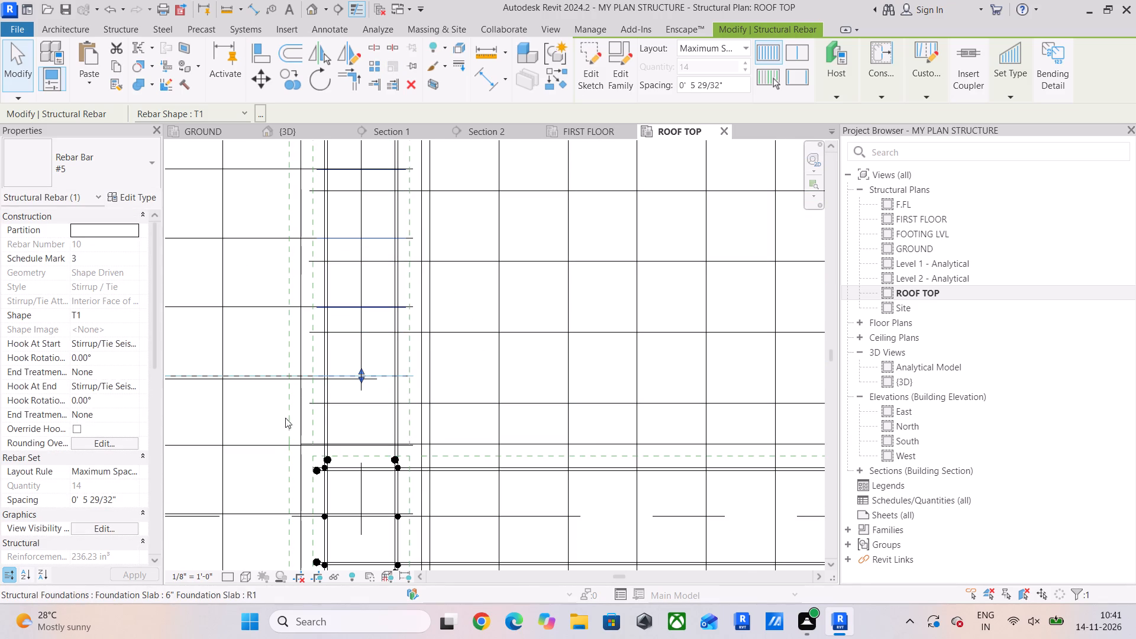
Shift the south end of the #4 slab bar set northeast of the cross beam junction north, in line with the western slab bar.
click(469, 403)
scroll(617, 430, down, 6)
scroll(622, 430, up, 1)
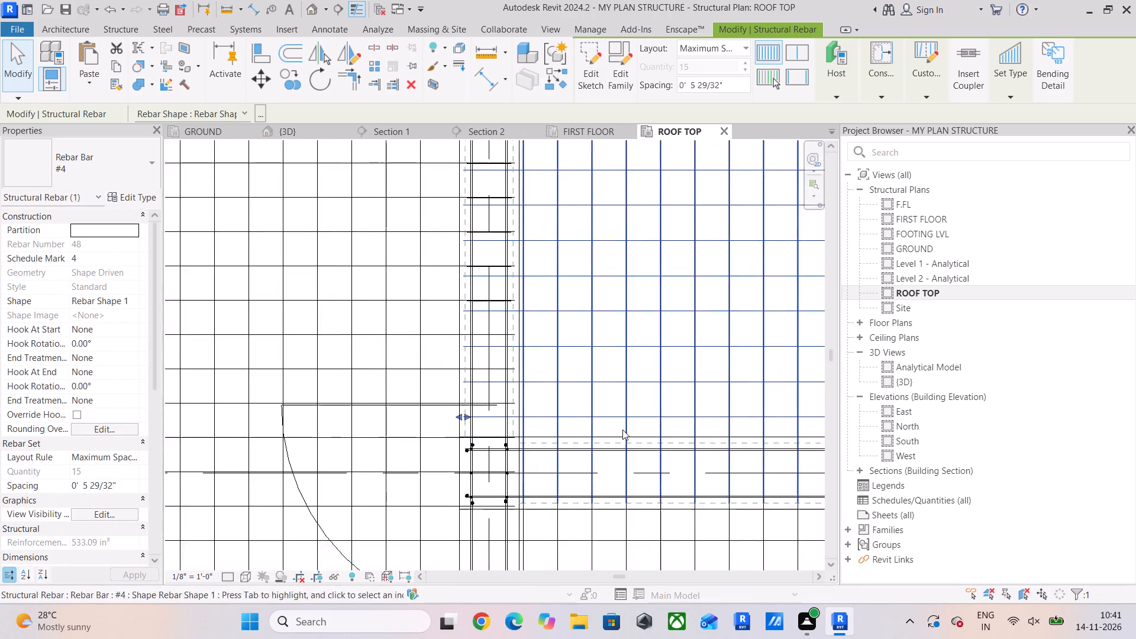
middle_drag(620, 430, 420, 473)
scroll(443, 471, down, 3)
click(678, 460)
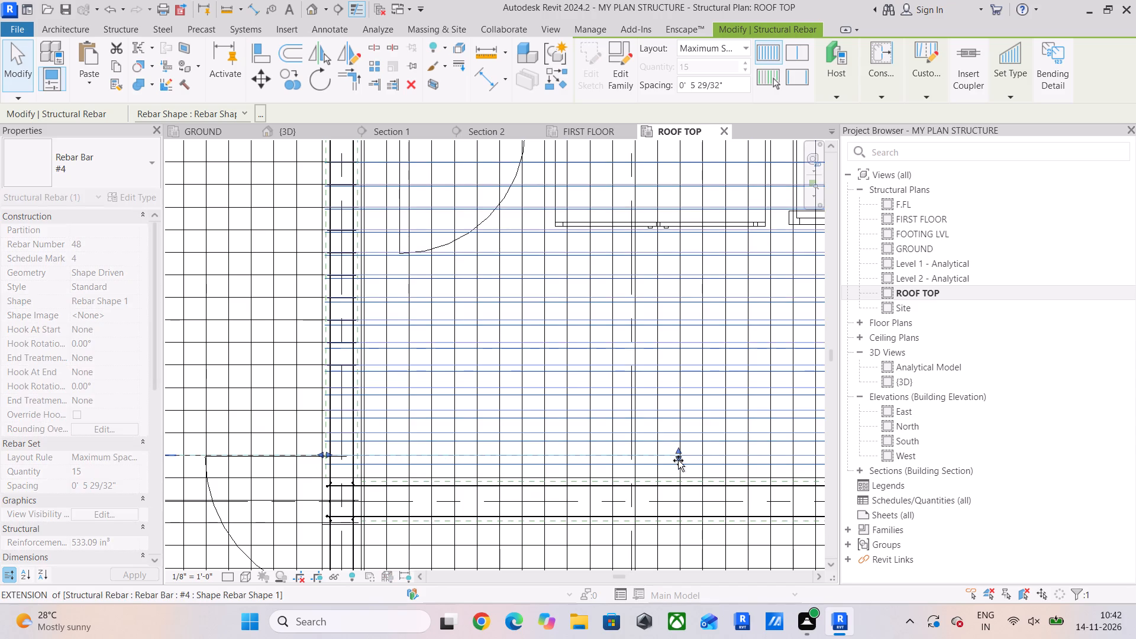
Check the north end of the #5 T1 stirrup set just south of the cross beam against the adjacent slab bar line.
scroll(335, 440, up, 4)
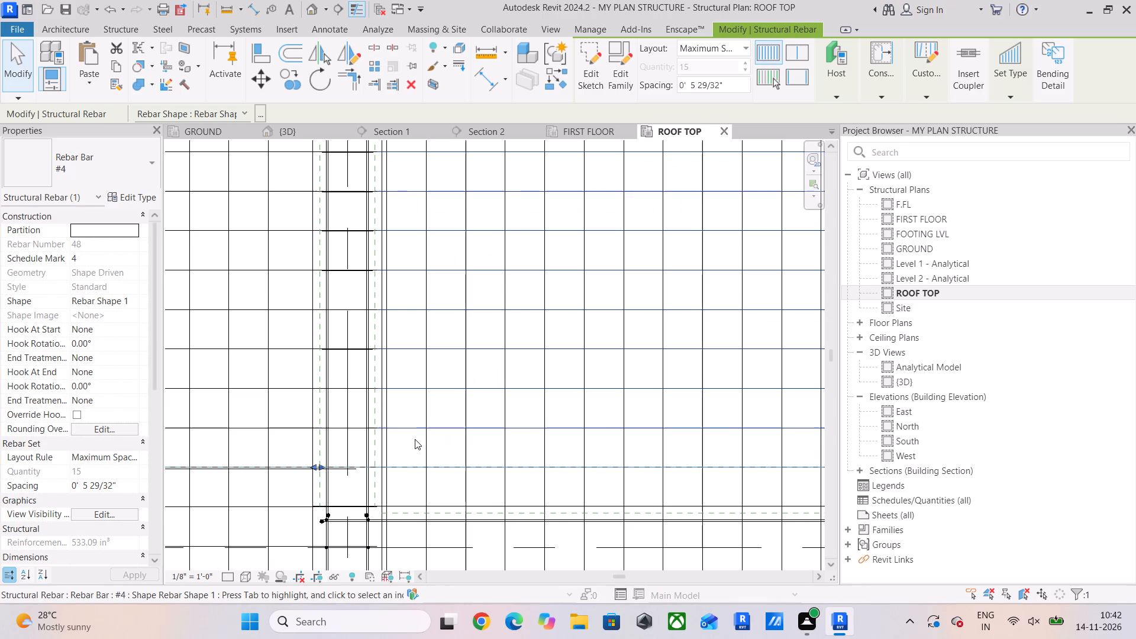
middle_drag(324, 382, 384, 618)
middle_drag(400, 420, 420, 618)
scroll(406, 376, up, 5)
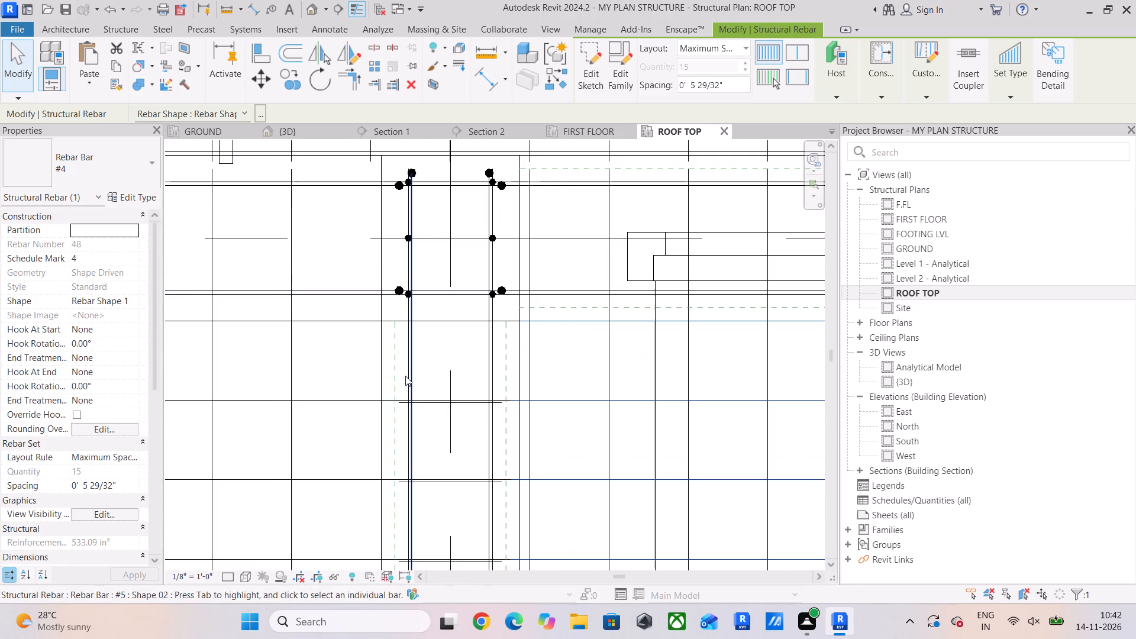
click(438, 412)
scroll(446, 402, up, 3)
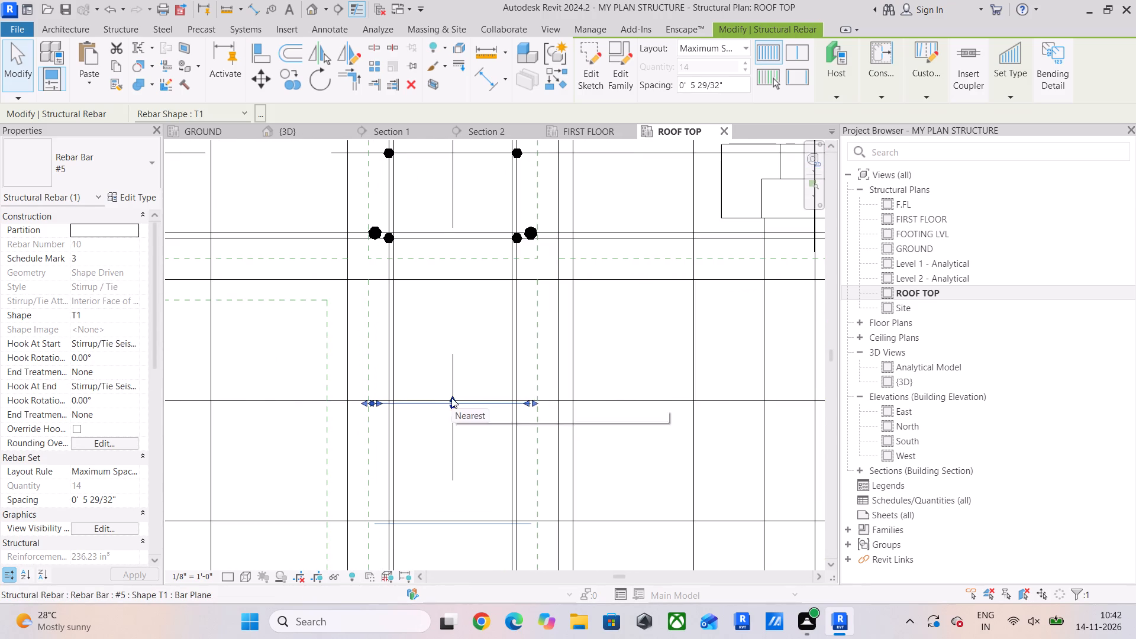
click(451, 398)
click(468, 330)
Examine the #5 stirrup sets and #4 slab bar sets along the roof's interior, western, northern and eastern beams for misaligned bars.
scroll(472, 331, down, 5)
middle_drag(472, 331, 454, 469)
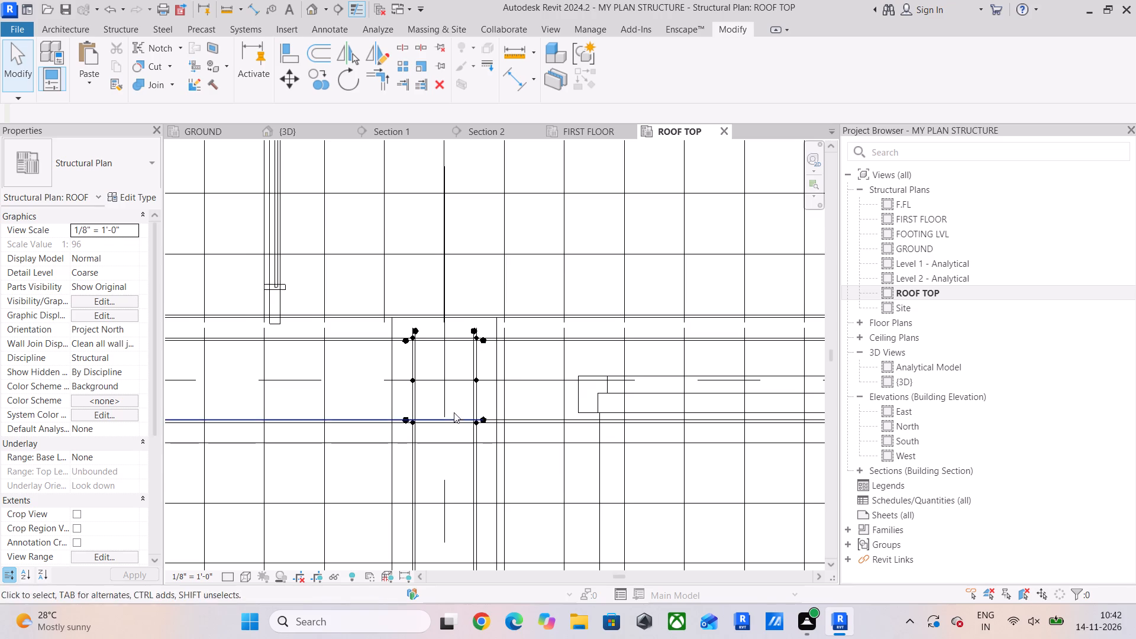
scroll(435, 364, down, 4)
middle_drag(308, 385, 353, 459)
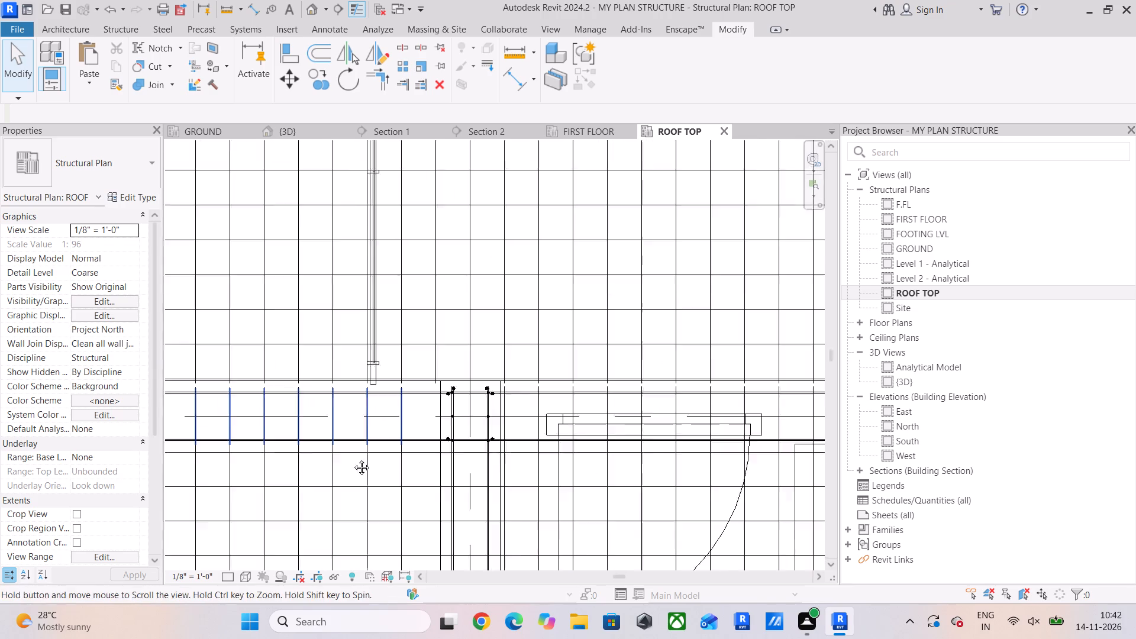
middle_drag(353, 459, 372, 504)
scroll(374, 495, down, 6)
middle_drag(378, 490, 401, 498)
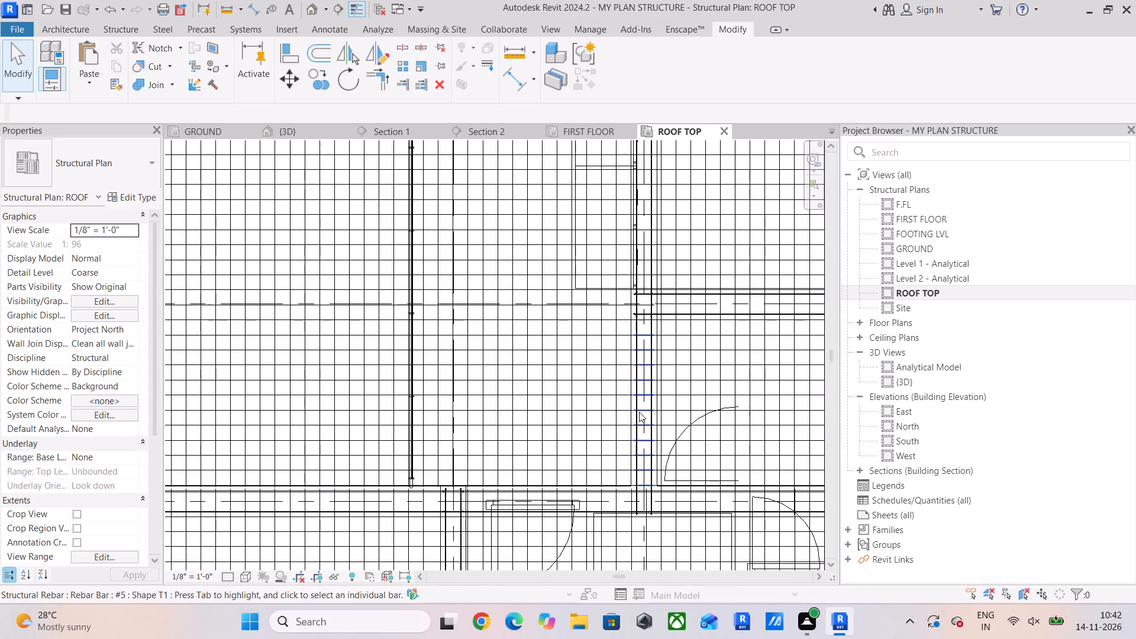
middle_drag(638, 412, 512, 596)
middle_drag(705, 538, 764, 437)
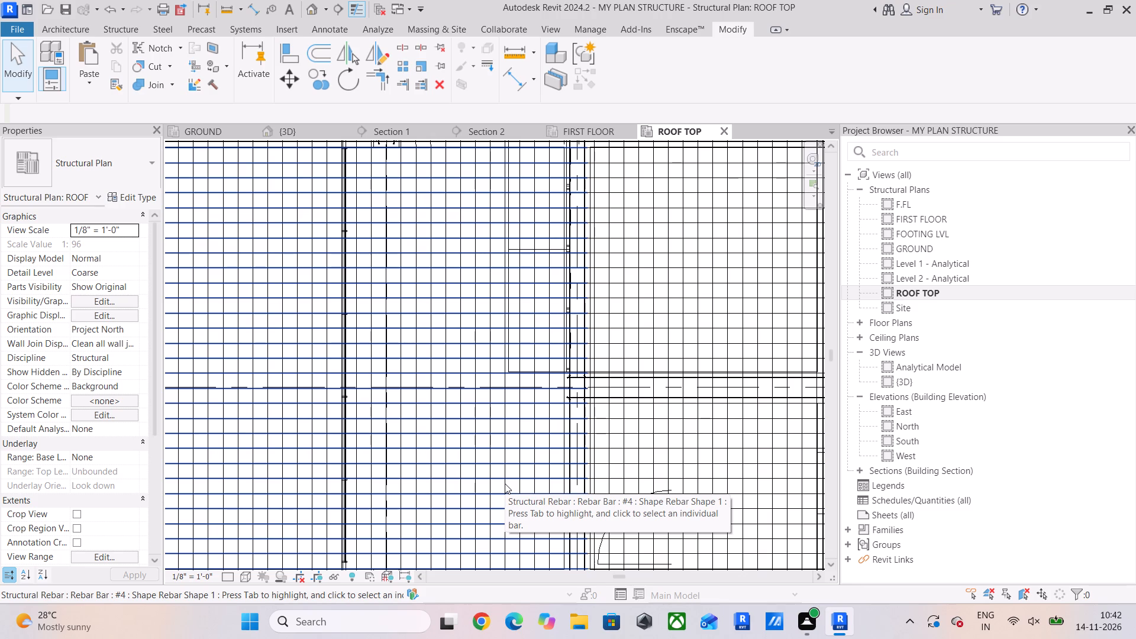
middle_drag(505, 483, 693, 449)
scroll(235, 543, up, 6)
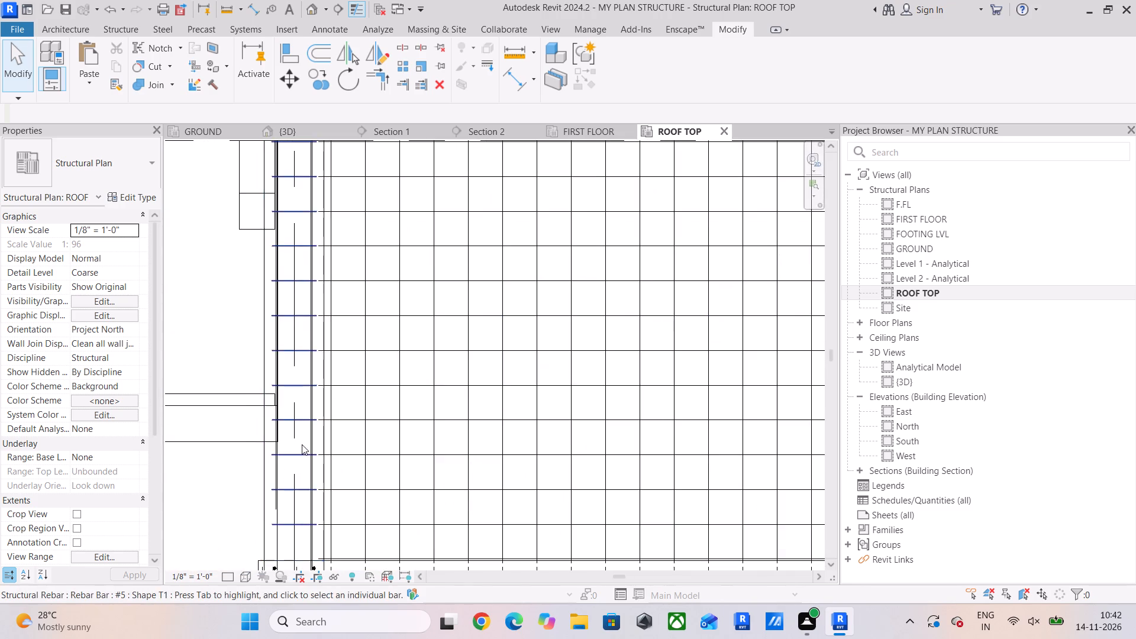
scroll(309, 424, up, 1)
scroll(309, 424, down, 10)
middle_drag(309, 424, 319, 543)
scroll(303, 340, up, 6)
middle_drag(364, 256, 333, 410)
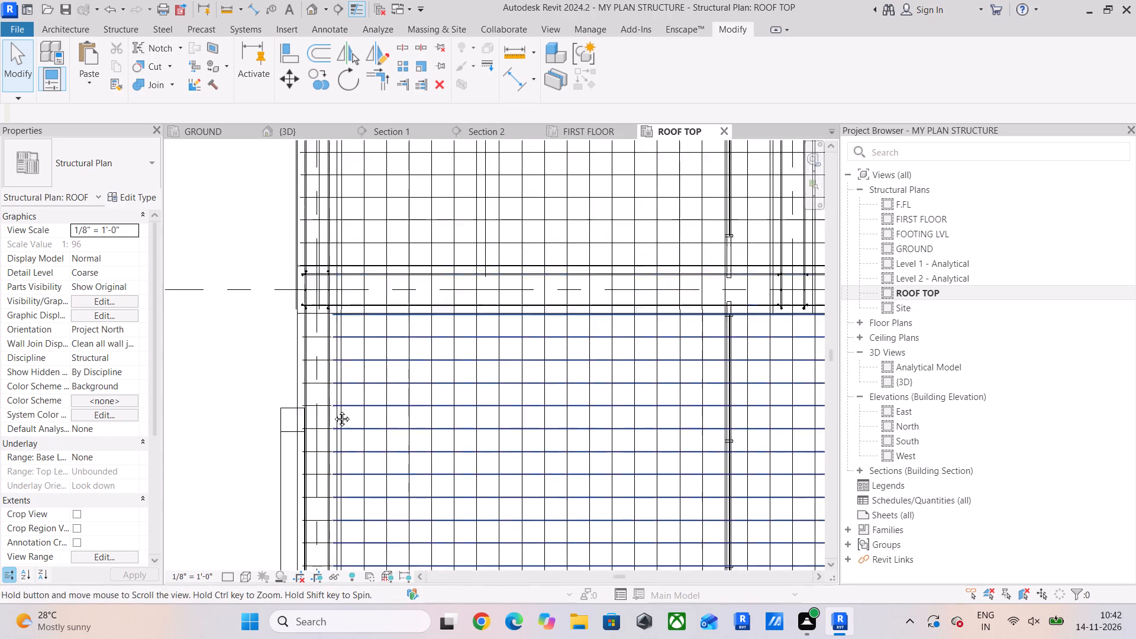
middle_drag(333, 410, 333, 453)
scroll(320, 420, down, 6)
scroll(588, 355, up, 5)
scroll(588, 354, down, 2)
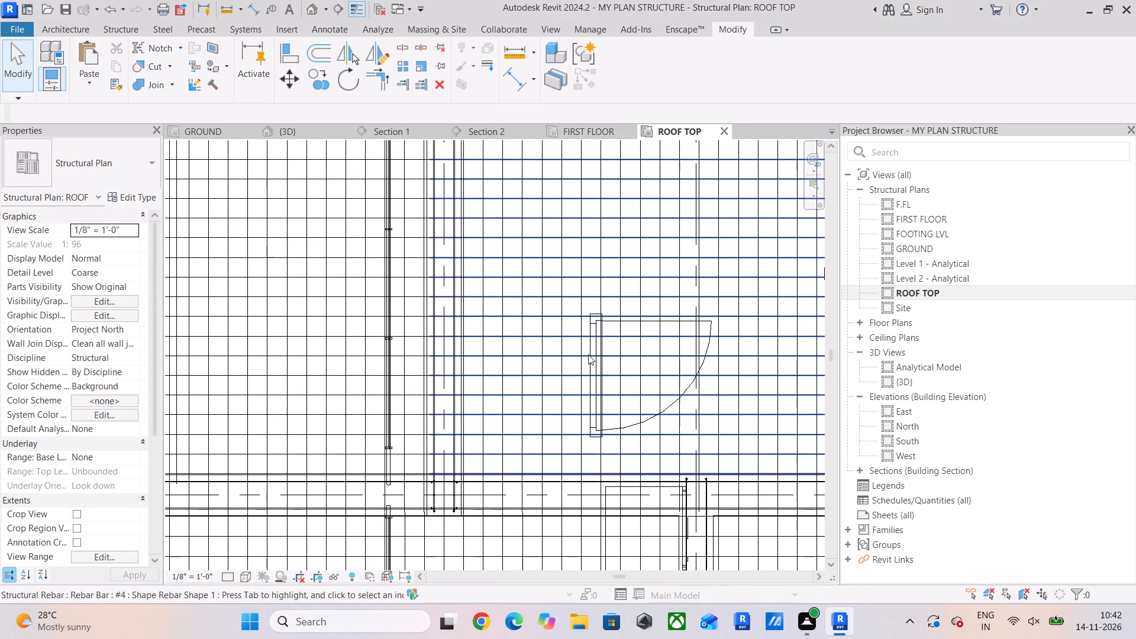
scroll(588, 354, down, 4)
middle_drag(579, 354, 563, 466)
scroll(275, 266, up, 5)
scroll(454, 301, up, 5)
scroll(454, 300, down, 4)
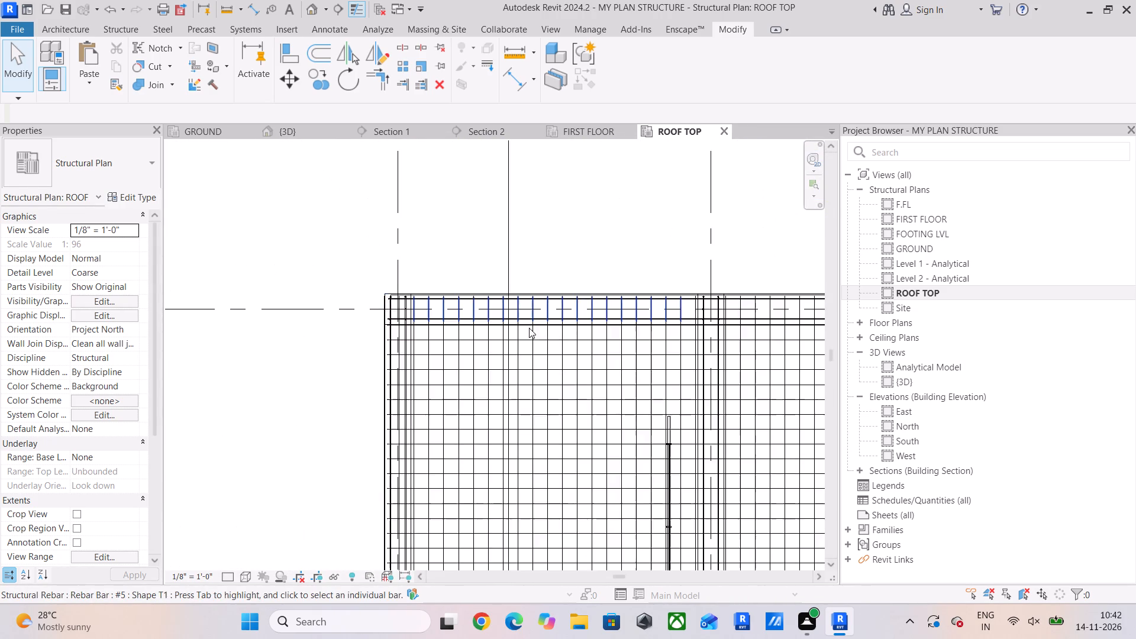
scroll(529, 328, down, 6)
middle_drag(649, 340, 166, 322)
scroll(430, 308, up, 10)
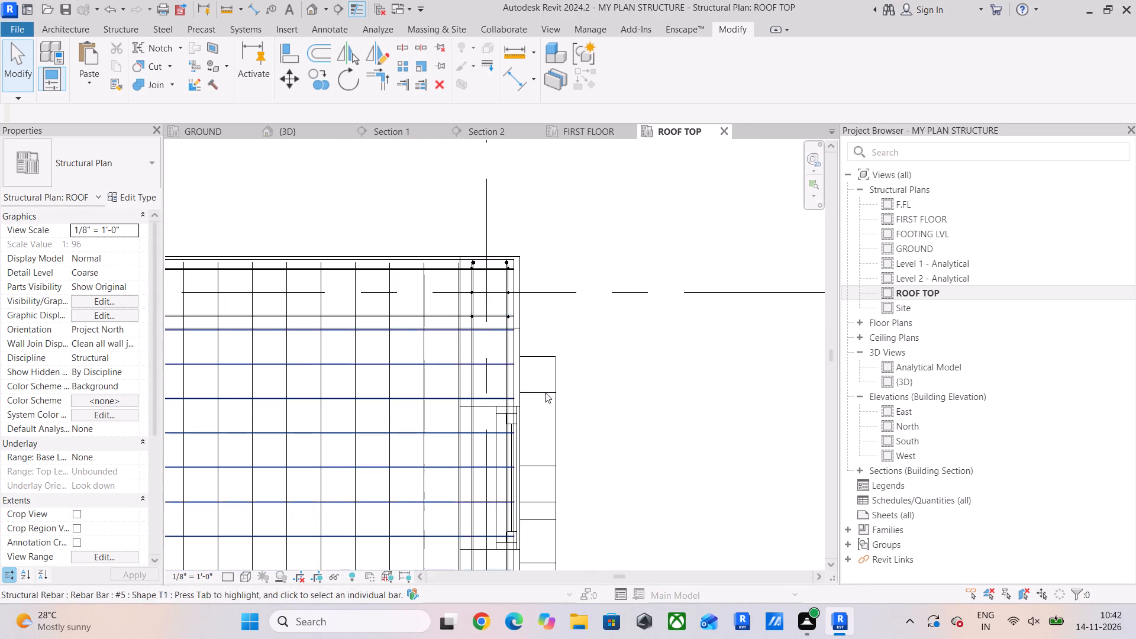
scroll(641, 334, down, 10)
middle_drag(667, 427, 633, 195)
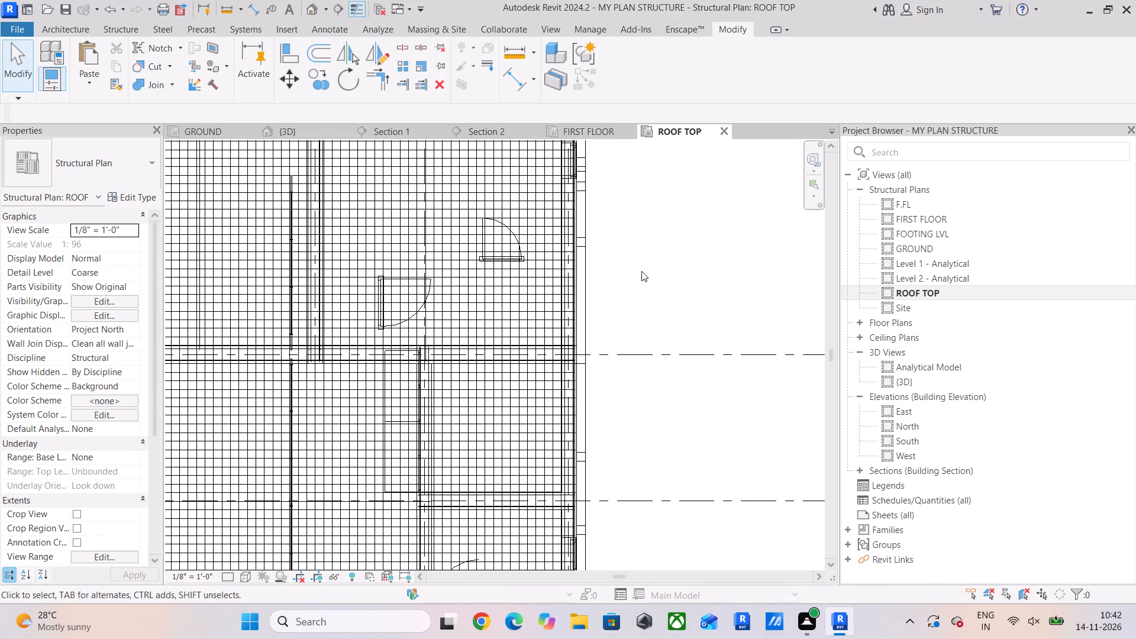
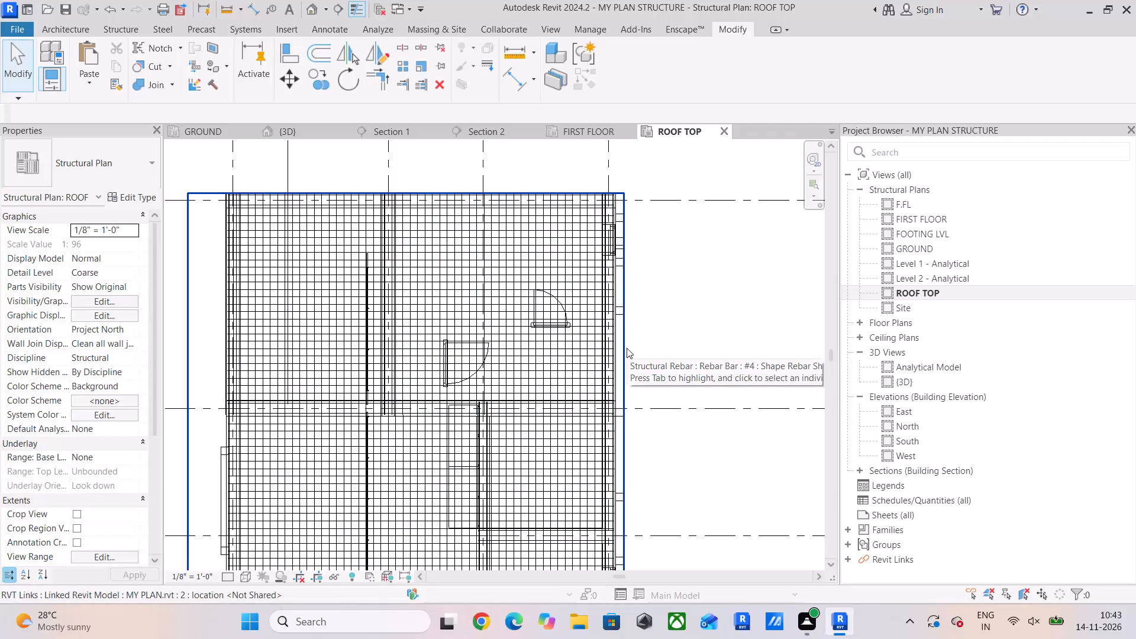
Examine the slab bars and beam stirrups across the roof plan, from the northern beam to the southern bays.
scroll(469, 191, up, 5)
middle_drag(454, 214, 488, 224)
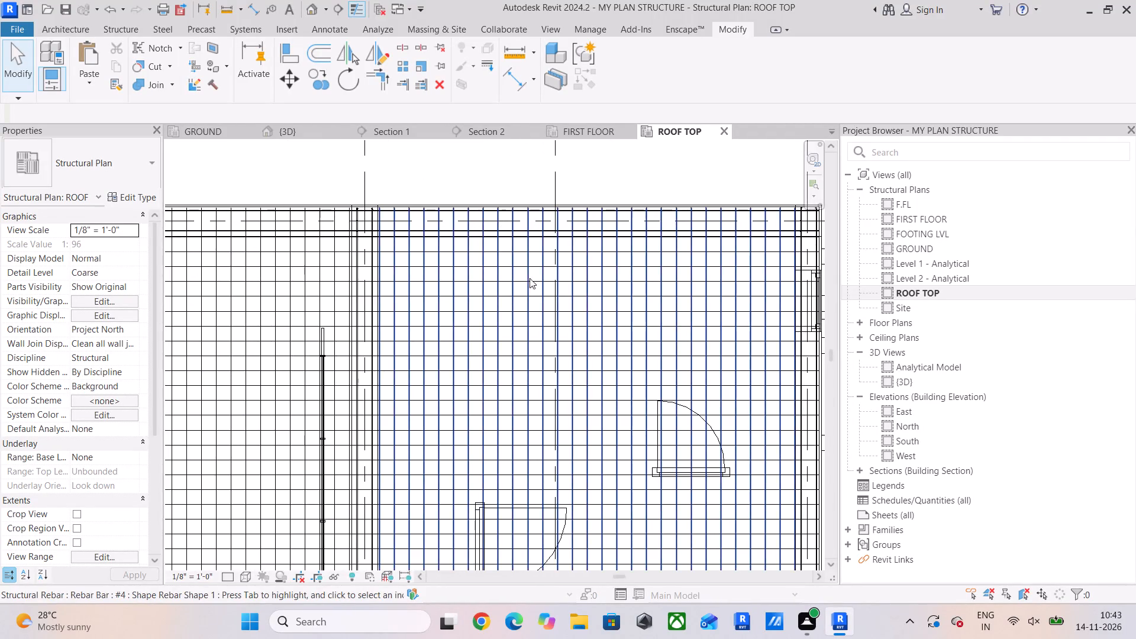
middle_drag(583, 301, 370, 371)
scroll(730, 269, up, 5)
scroll(598, 335, down, 9)
middle_drag(612, 338, 636, 327)
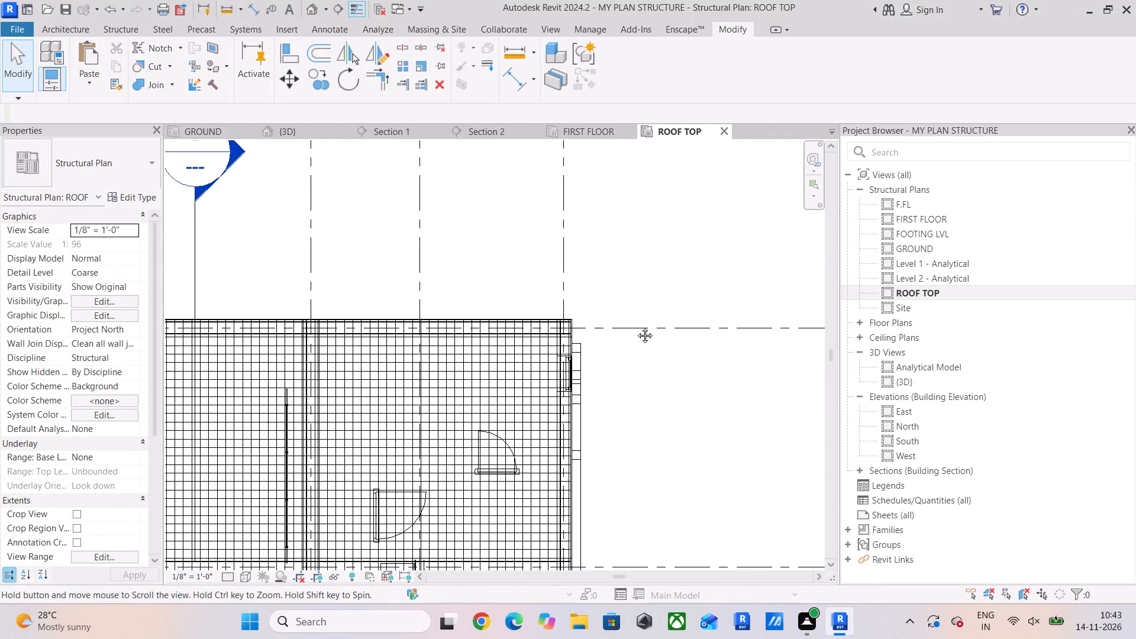
middle_drag(636, 327, 776, 143)
scroll(751, 224, down, 9)
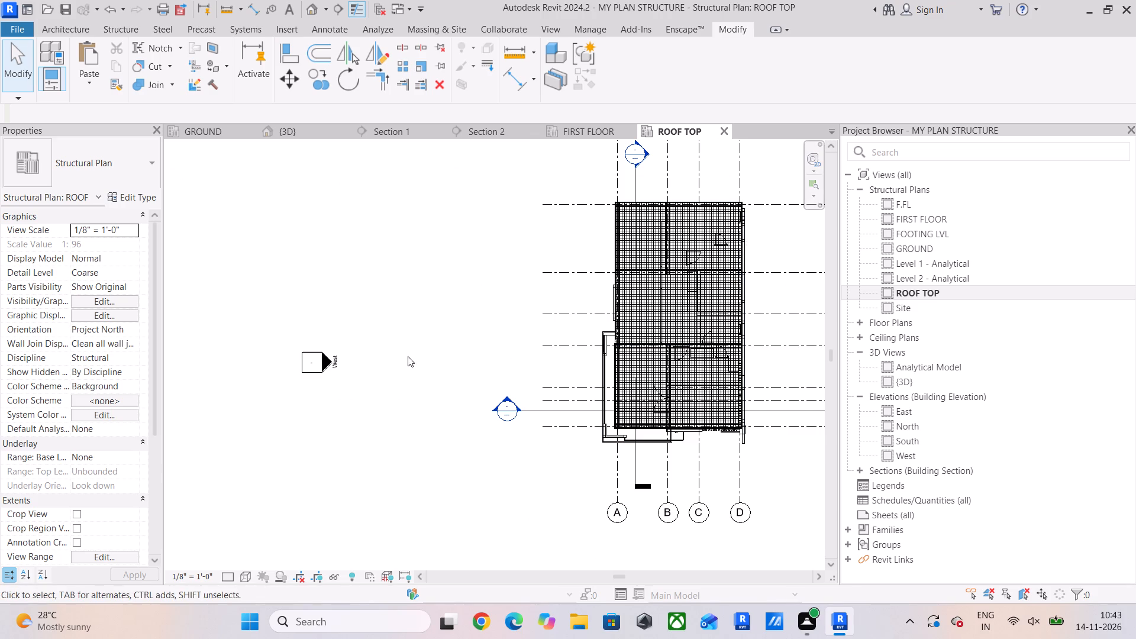
scroll(796, 331, down, 1)
middle_drag(792, 331, 643, 343)
scroll(534, 349, up, 5)
middle_drag(634, 373, 583, 409)
scroll(560, 439, up, 2)
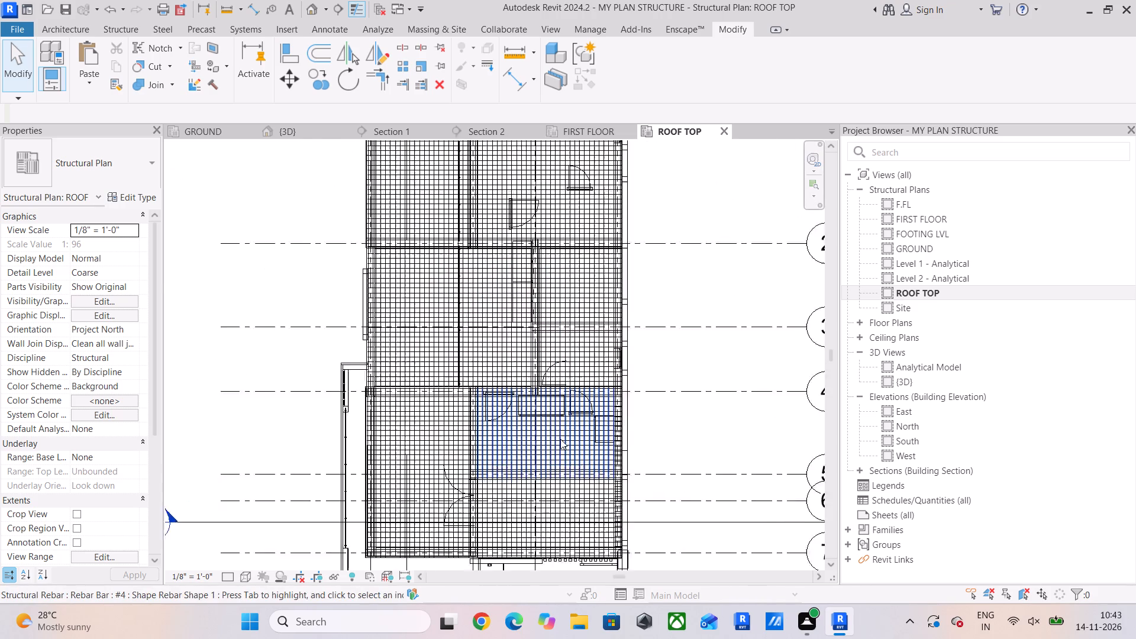
scroll(560, 439, up, 4)
scroll(492, 431, down, 5)
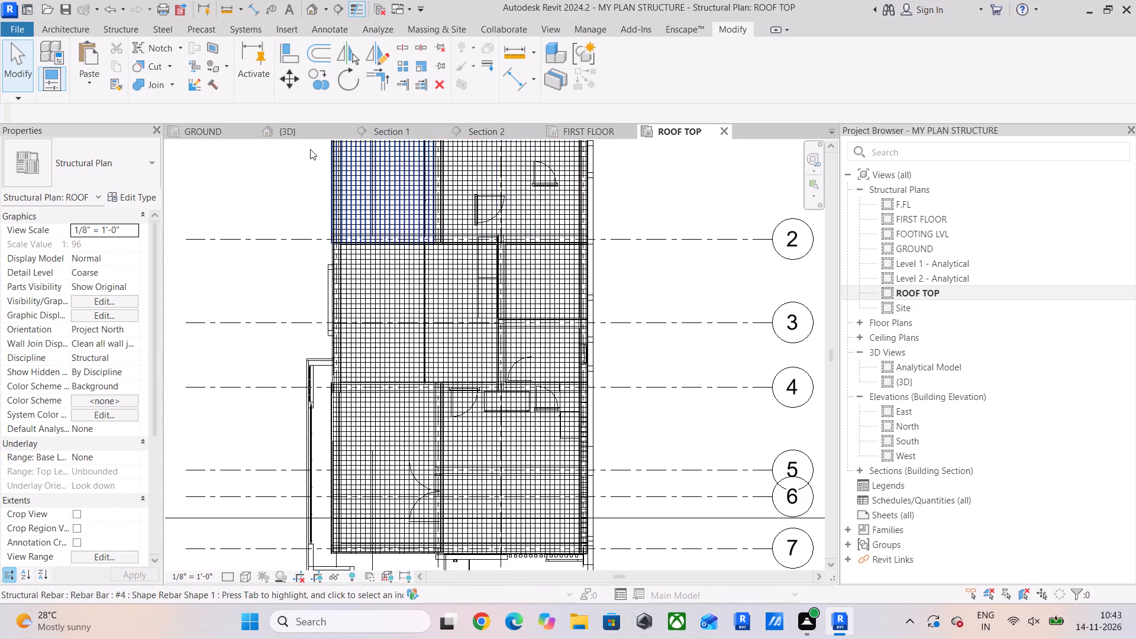
Inspect the column ties of all storeys of the reinforced frame in the 3D view.
click(299, 131)
scroll(524, 352, down, 4)
middle_drag(543, 353, 602, 341)
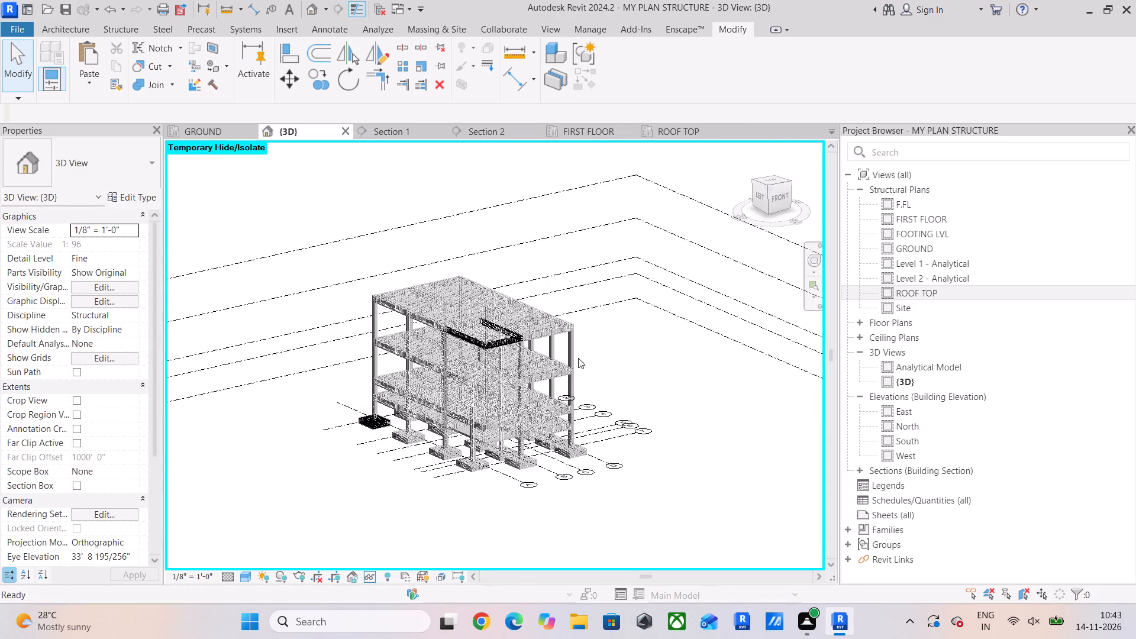
scroll(490, 391, up, 4)
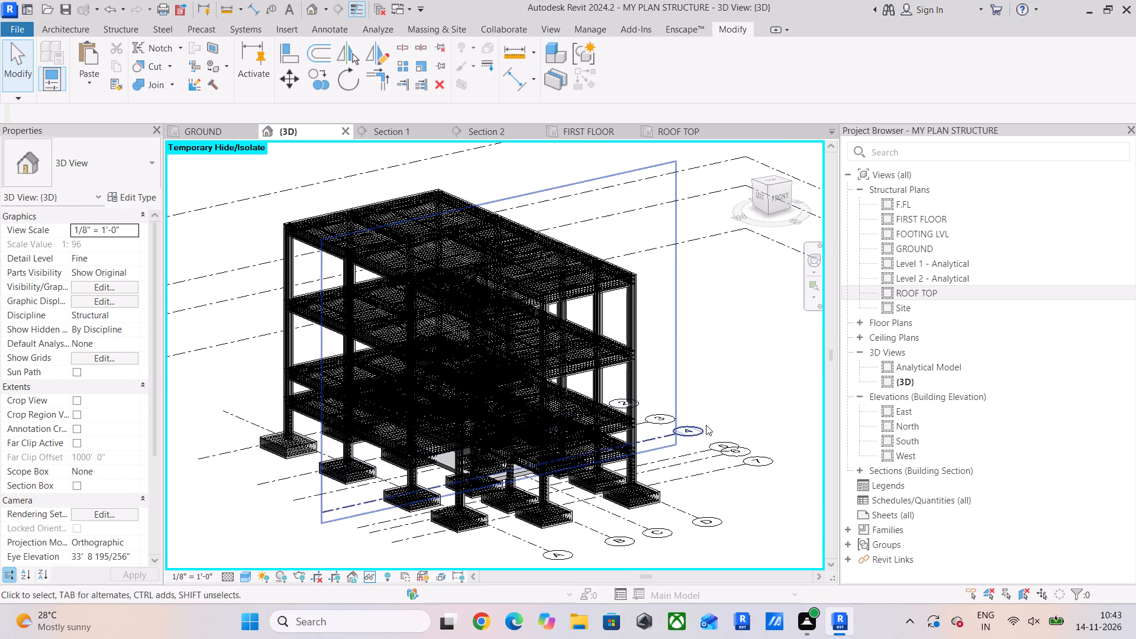
scroll(439, 376, up, 5)
scroll(451, 387, down, 4)
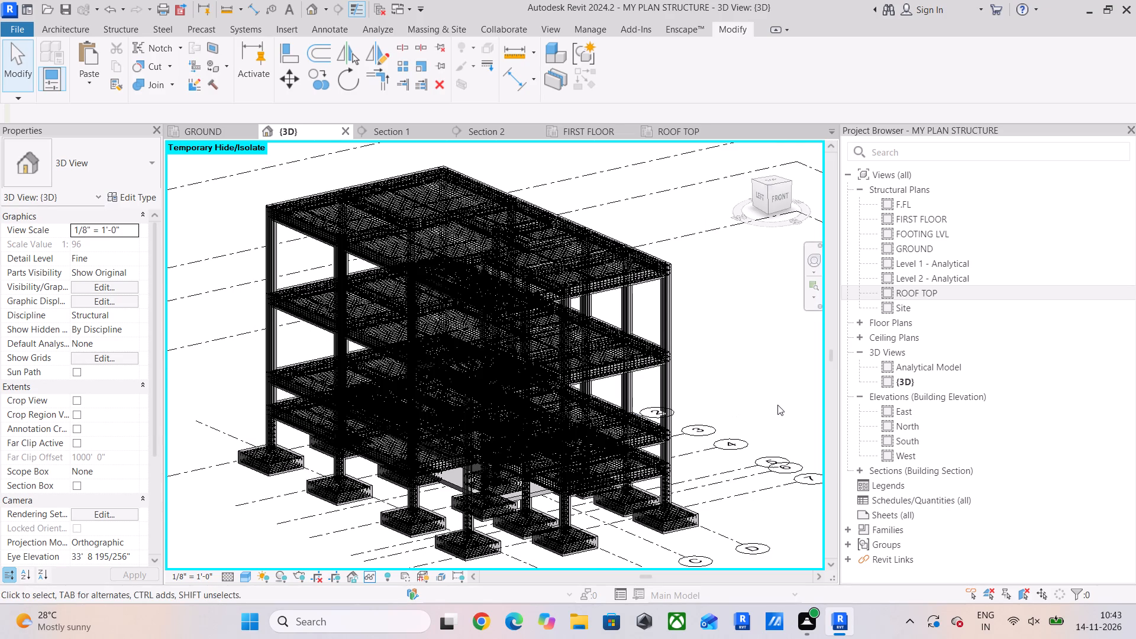
shift+middle_drag(780, 414, 779, 397)
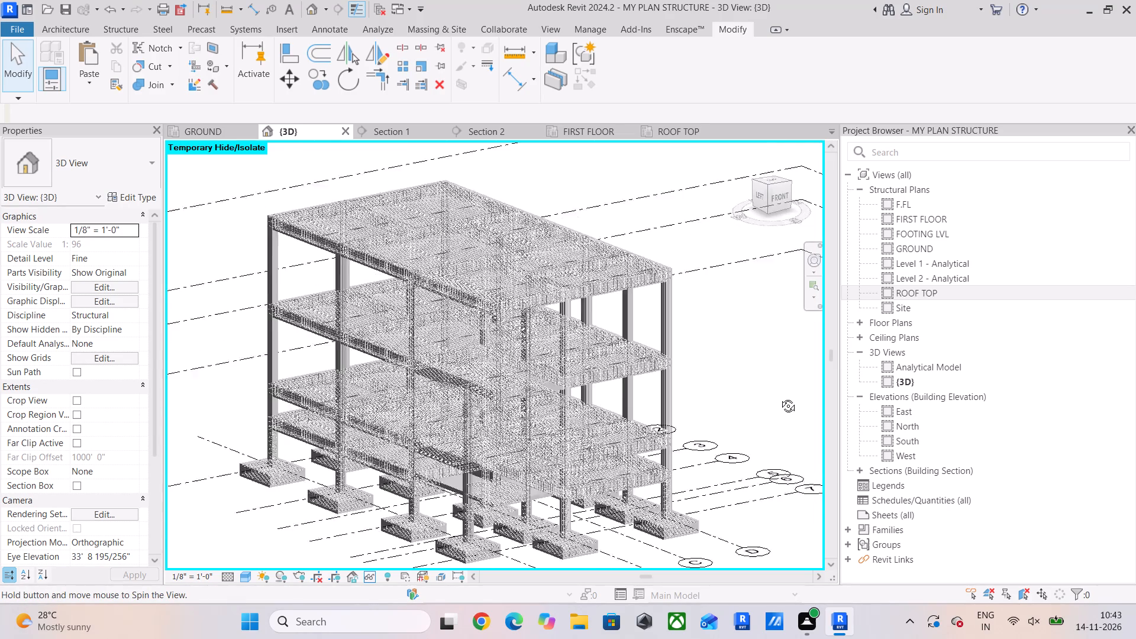
shift+middle_drag(779, 397, 779, 363)
scroll(251, 304, up, 2)
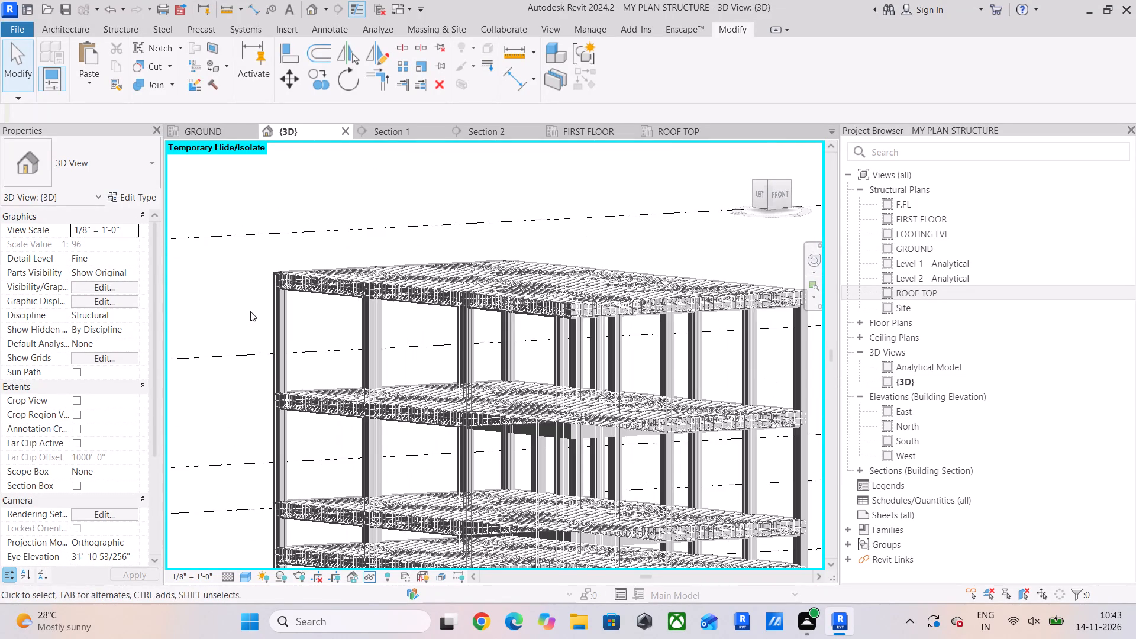
middle_drag(256, 319, 304, 189)
scroll(323, 449, up, 5)
Viewed from the left side, copy the corner column's #4 T1 tie set above the footing up to the top of the lowest beam.
click(327, 443)
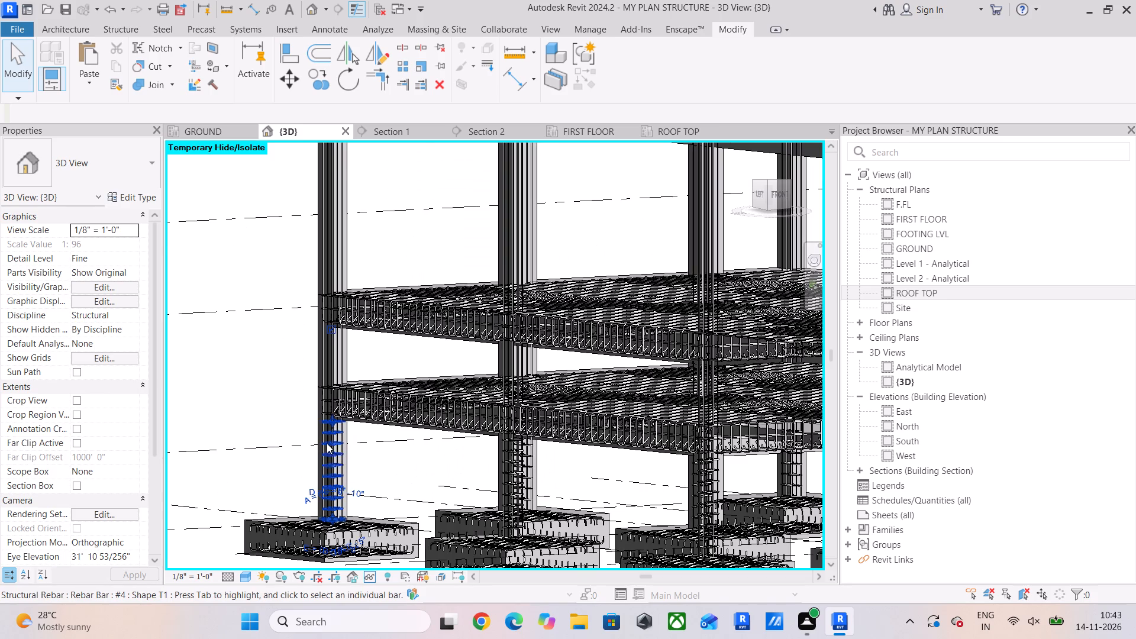
click(762, 191)
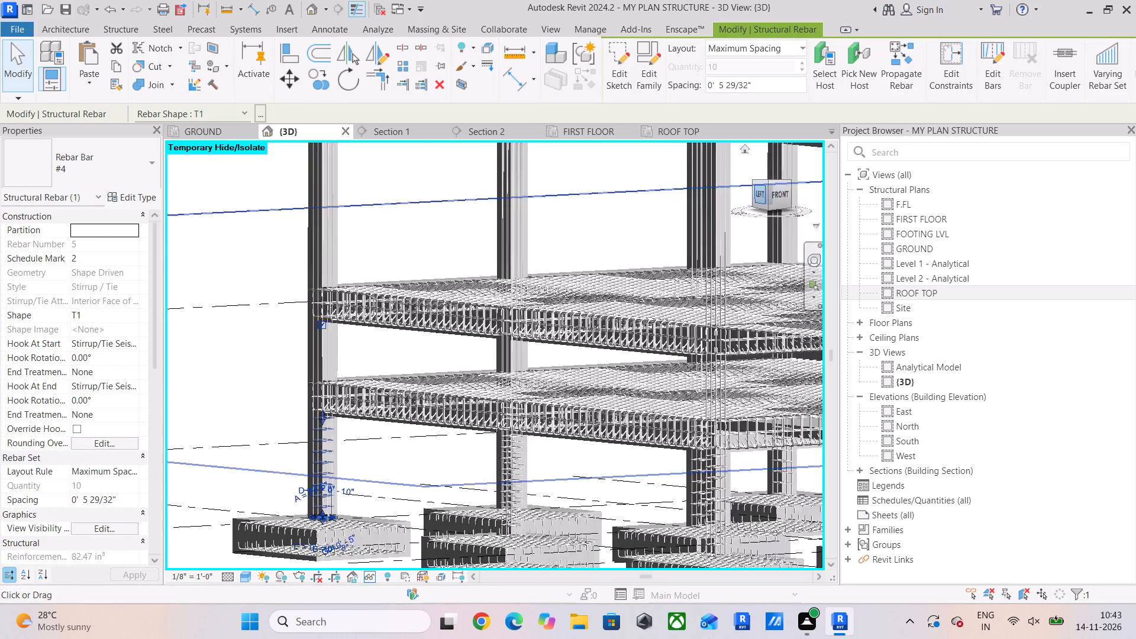
scroll(575, 373, down, 5)
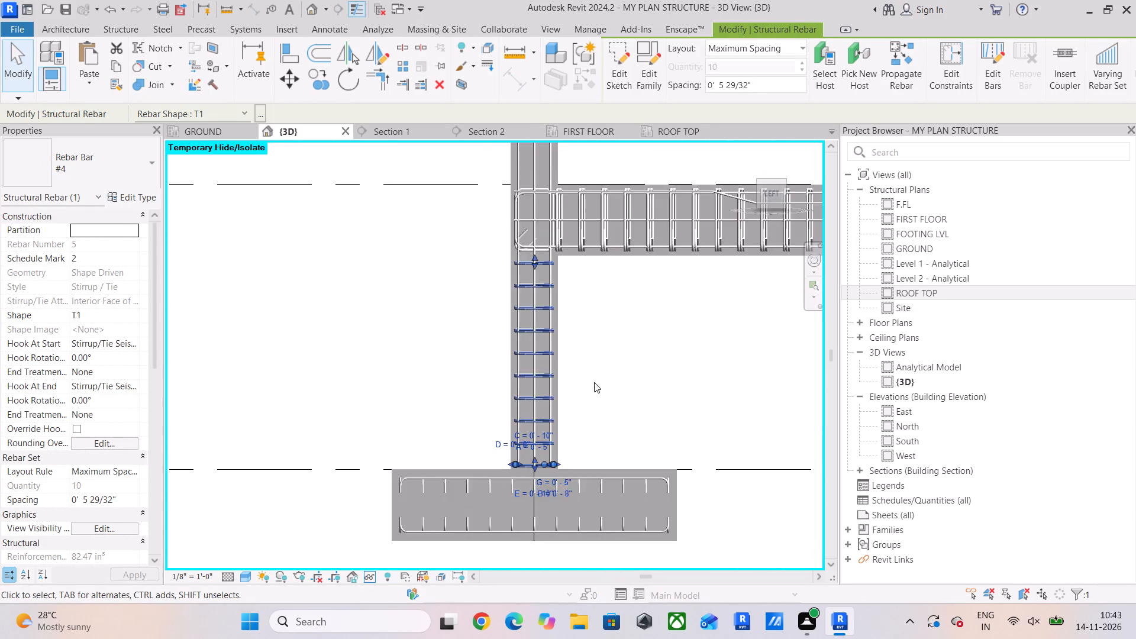
middle_drag(599, 383, 501, 449)
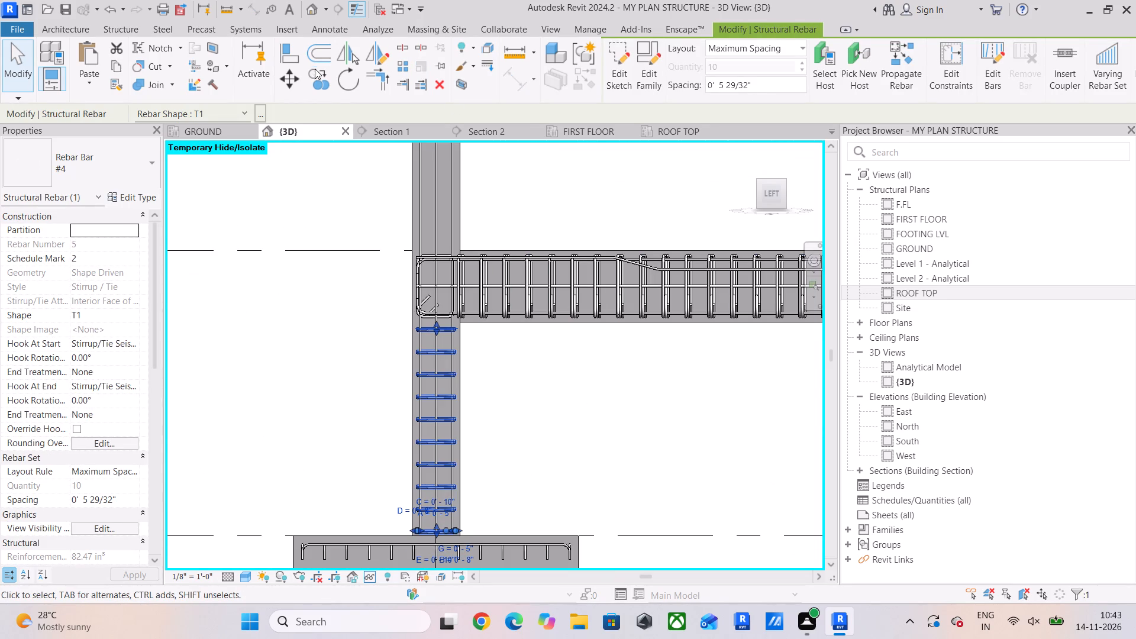
click(314, 71)
scroll(532, 567, up, 2)
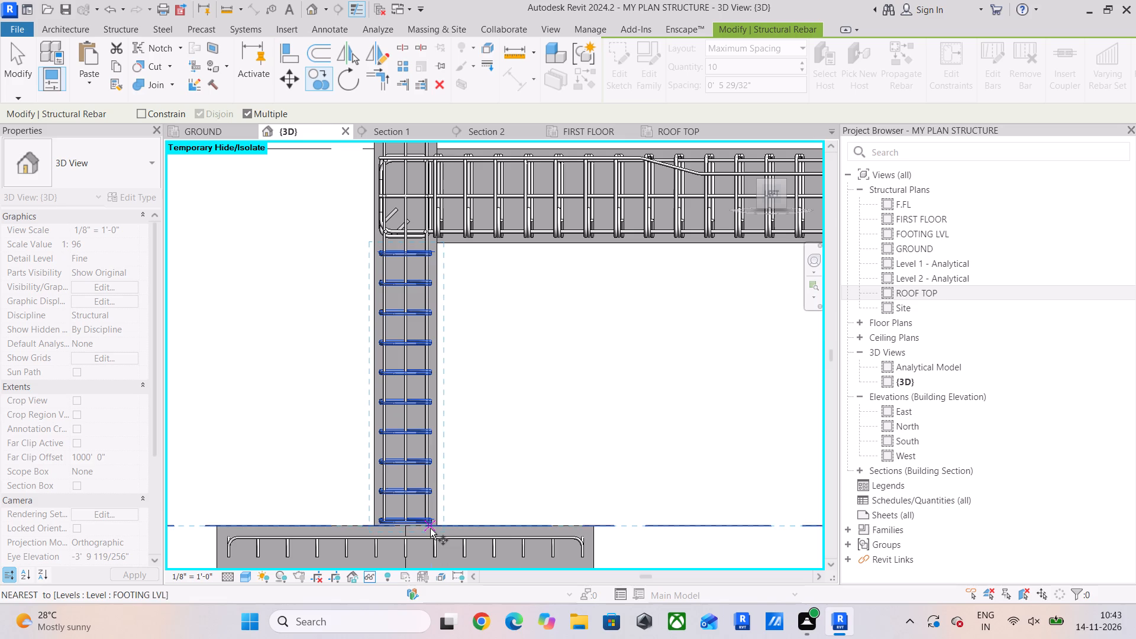
drag(444, 524, 447, 515)
middle_drag(452, 357, 450, 602)
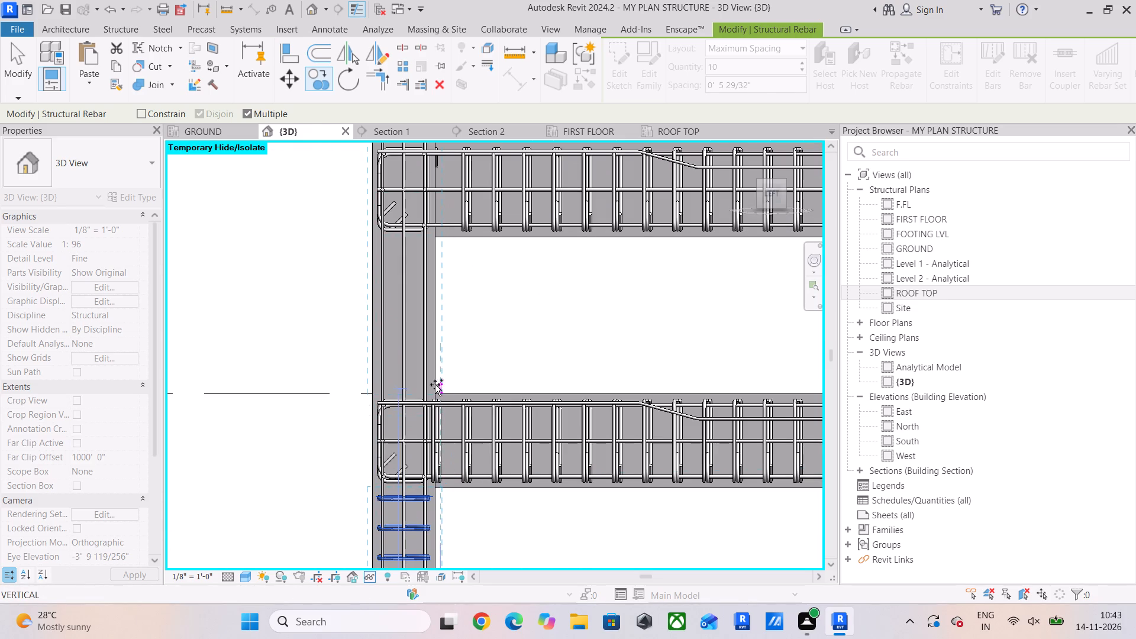
scroll(433, 389, up, 2)
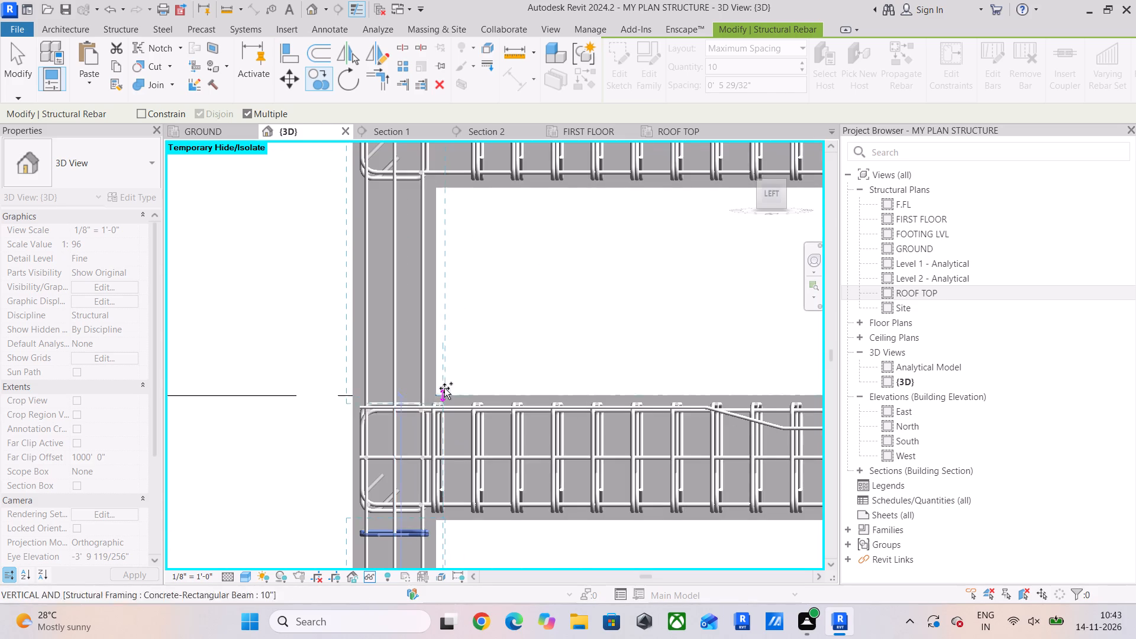
click(447, 393)
scroll(447, 393, down, 2)
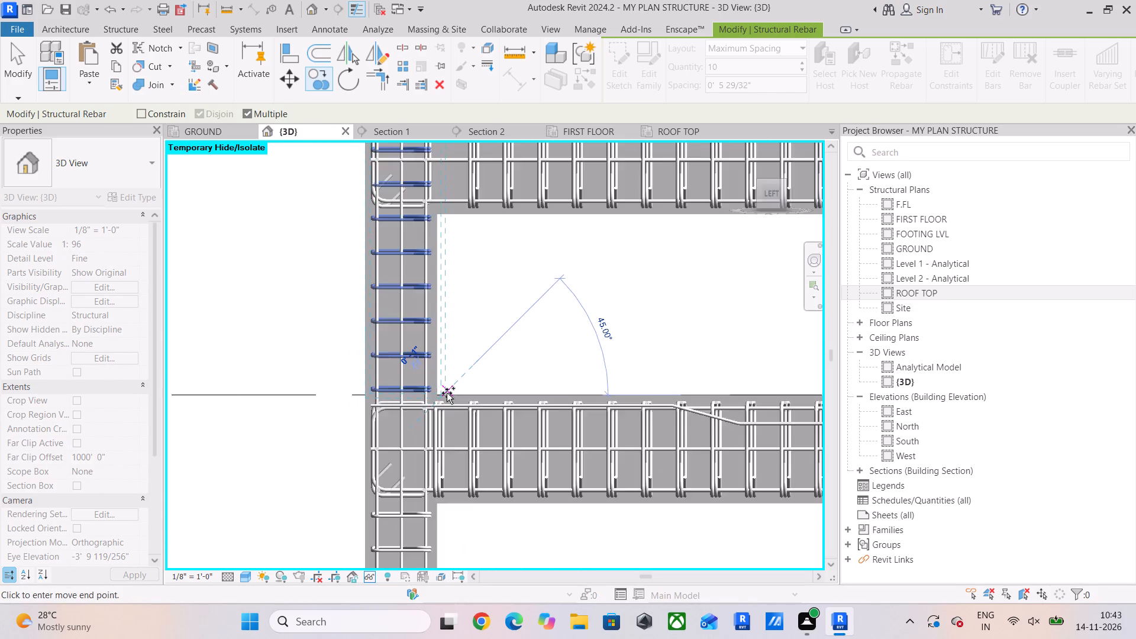
scroll(447, 393, down, 6)
middle_drag(467, 353, 467, 373)
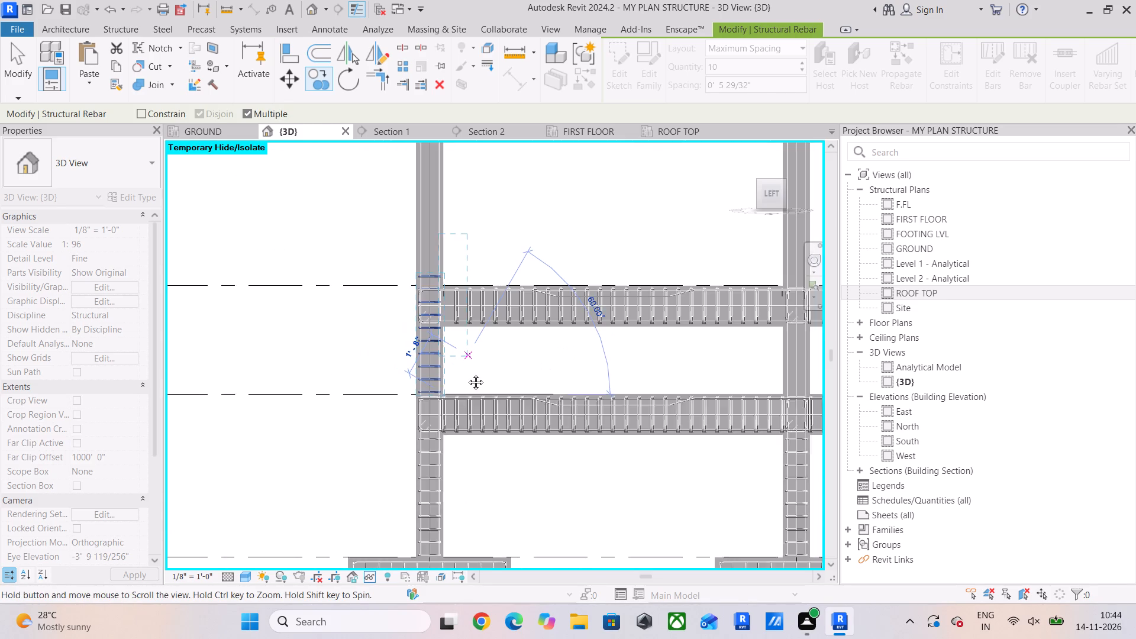
middle_drag(467, 373, 479, 489)
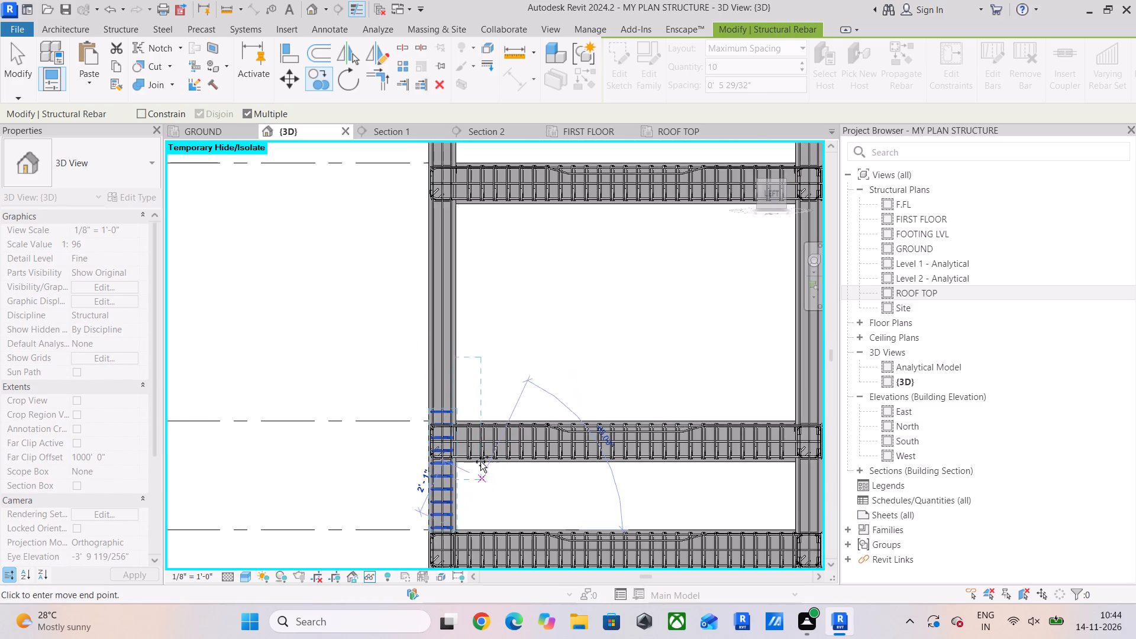
key(Escape)
key(Escape)
Shorten the copied #4 T1 tie set so its top ends just below the second beam, leaving 6 ties.
click(444, 412)
scroll(444, 423, up, 4)
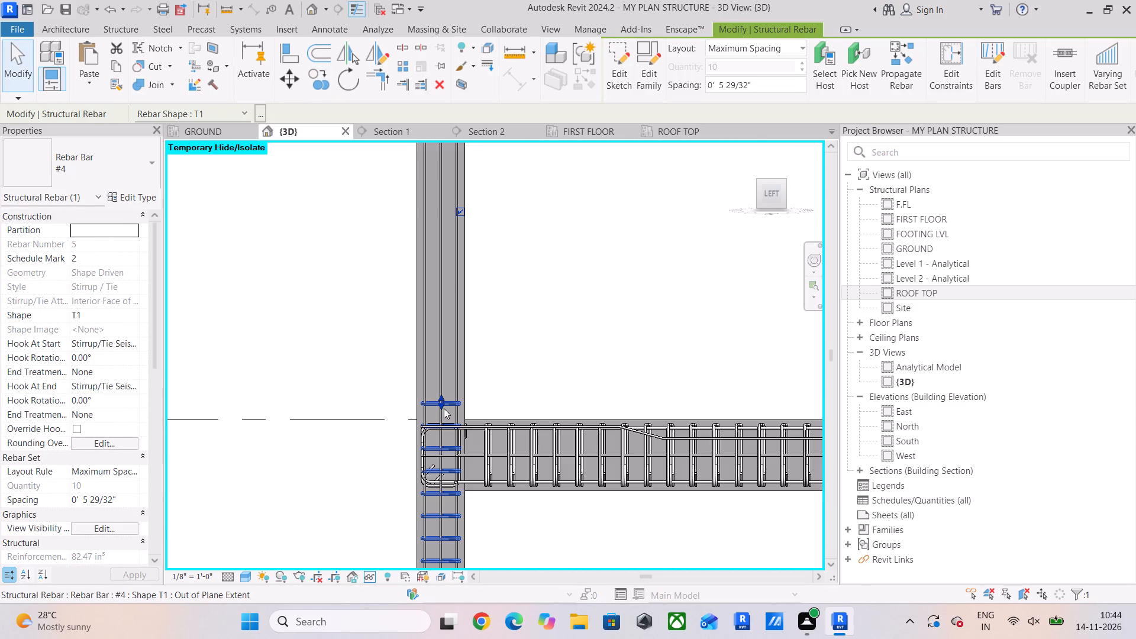
drag(442, 407, 447, 506)
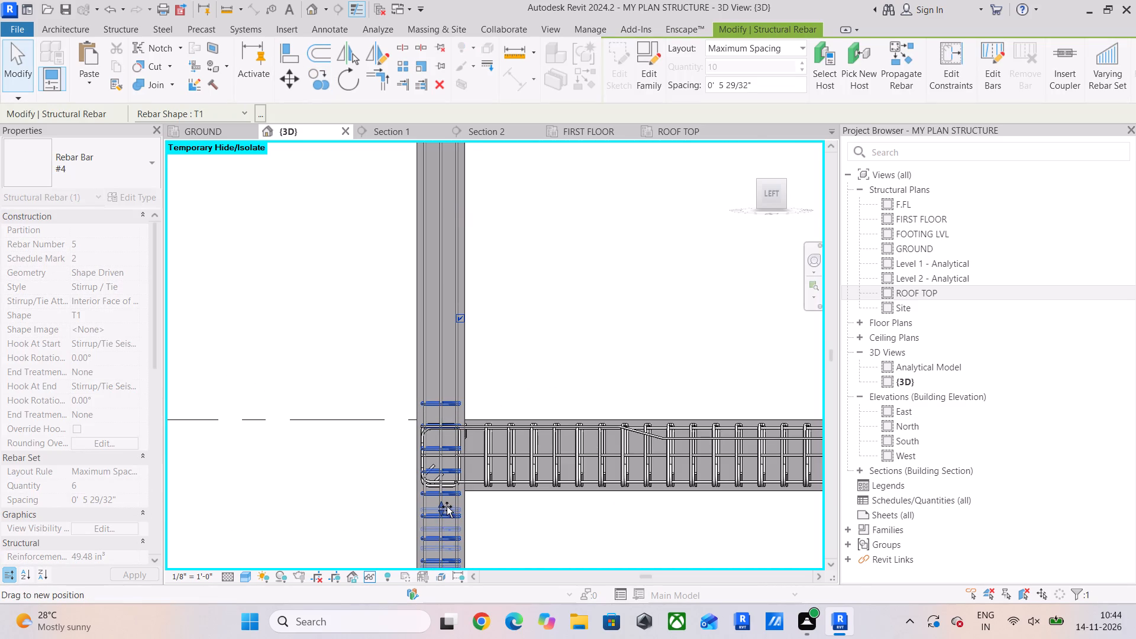
drag(447, 506, 447, 503)
Copy the shortened six-tie #4 T1 set up the corner column onto the tops of the second and third beams.
middle_drag(447, 503, 444, 357)
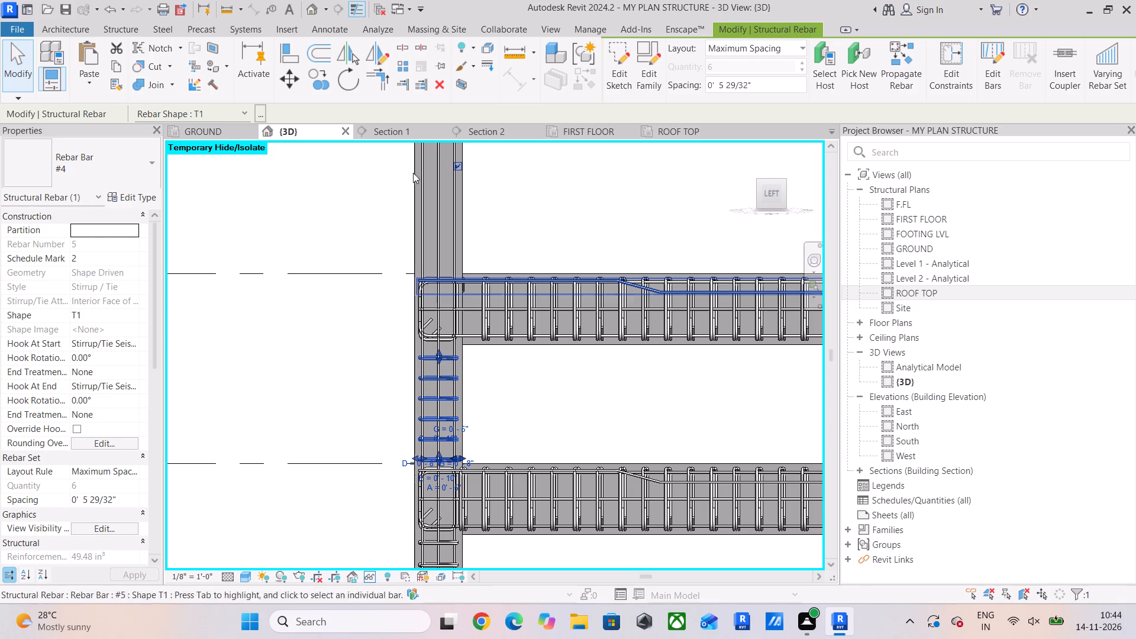
click(324, 88)
scroll(511, 454, up, 4)
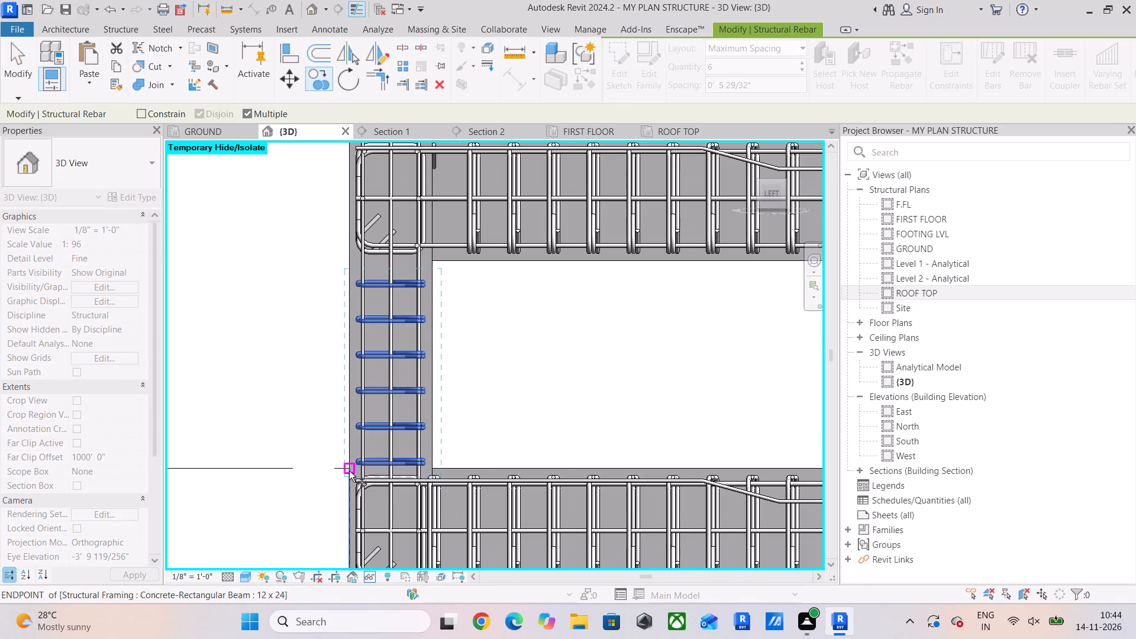
drag(351, 466, 353, 459)
middle_drag(340, 353, 369, 638)
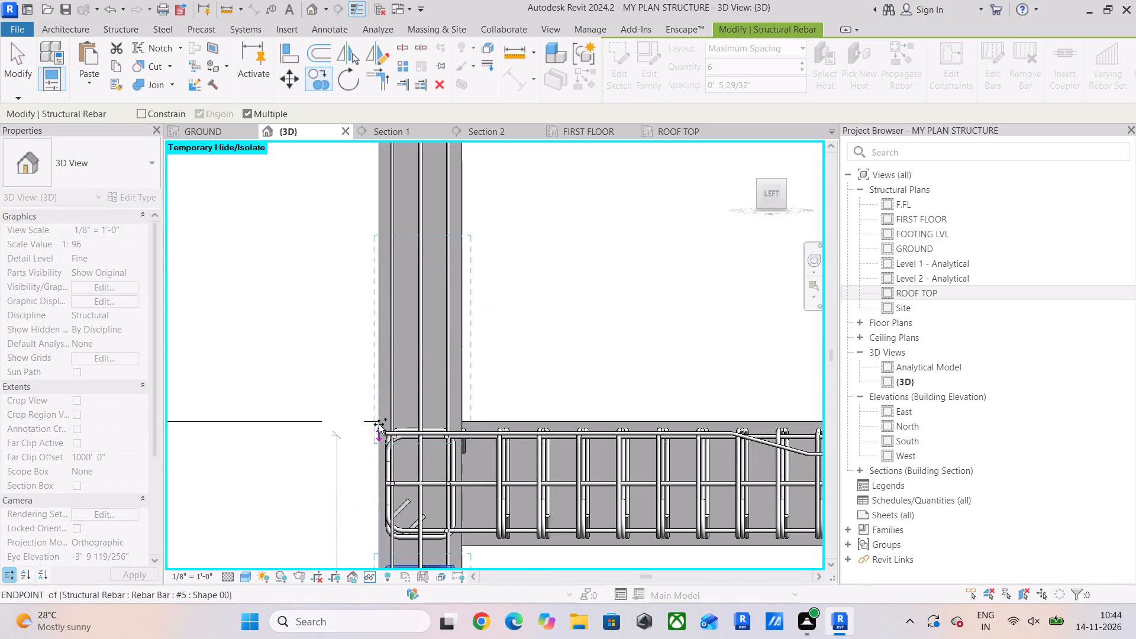
click(379, 423)
scroll(379, 423, down, 4)
middle_drag(389, 422, 385, 568)
scroll(385, 414, down, 5)
middle_drag(386, 414, 390, 579)
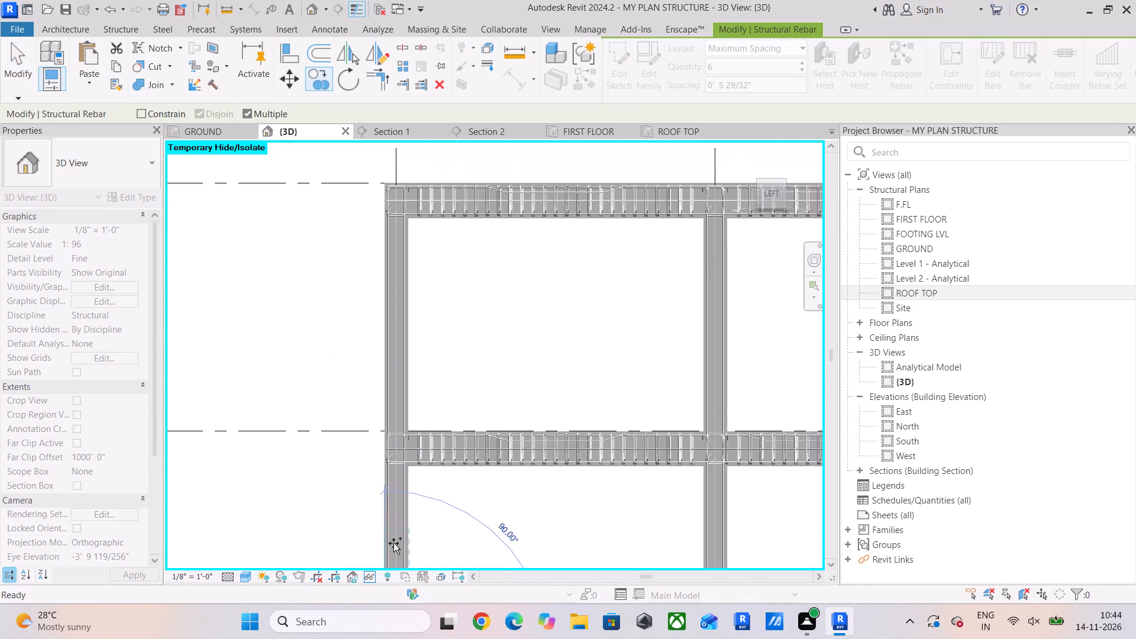
scroll(388, 430, up, 5)
click(382, 433)
scroll(401, 412, down, 4)
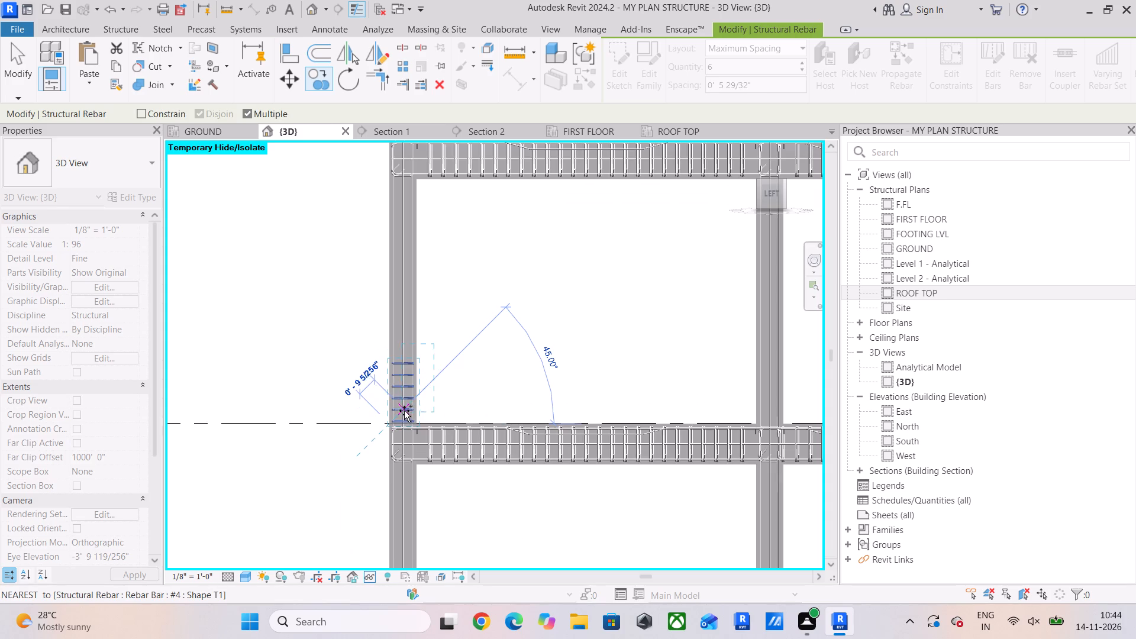
key(Escape)
key(Escape)
Extend the corner column's top-storey #4 T1 tie set up to just below the roof beam, giving 19 ties.
click(406, 363)
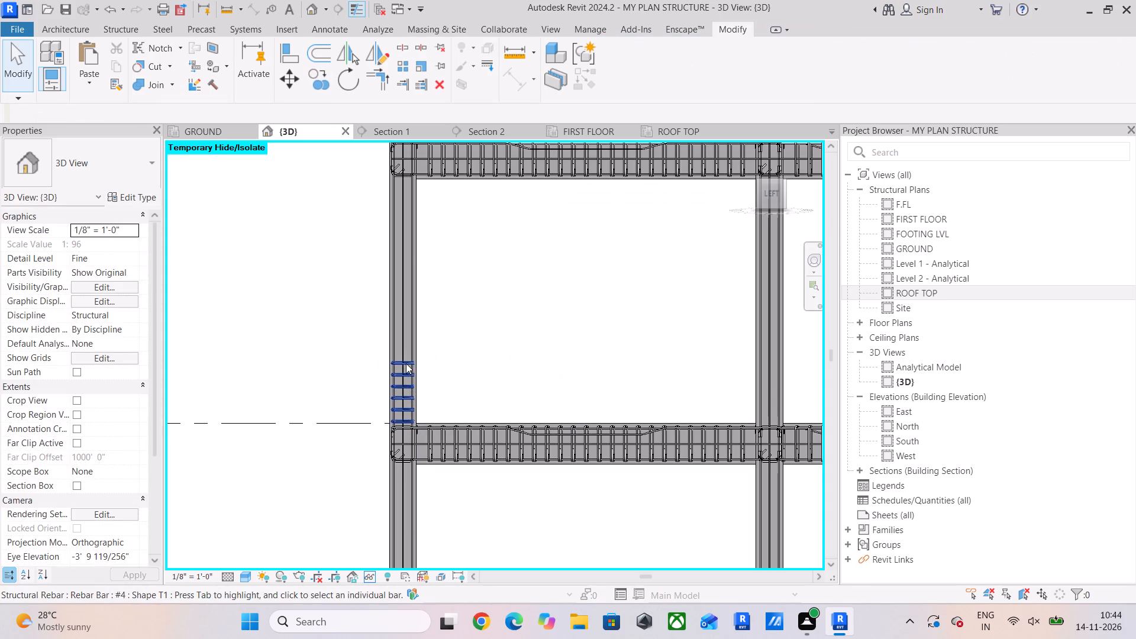
drag(405, 356, 406, 192)
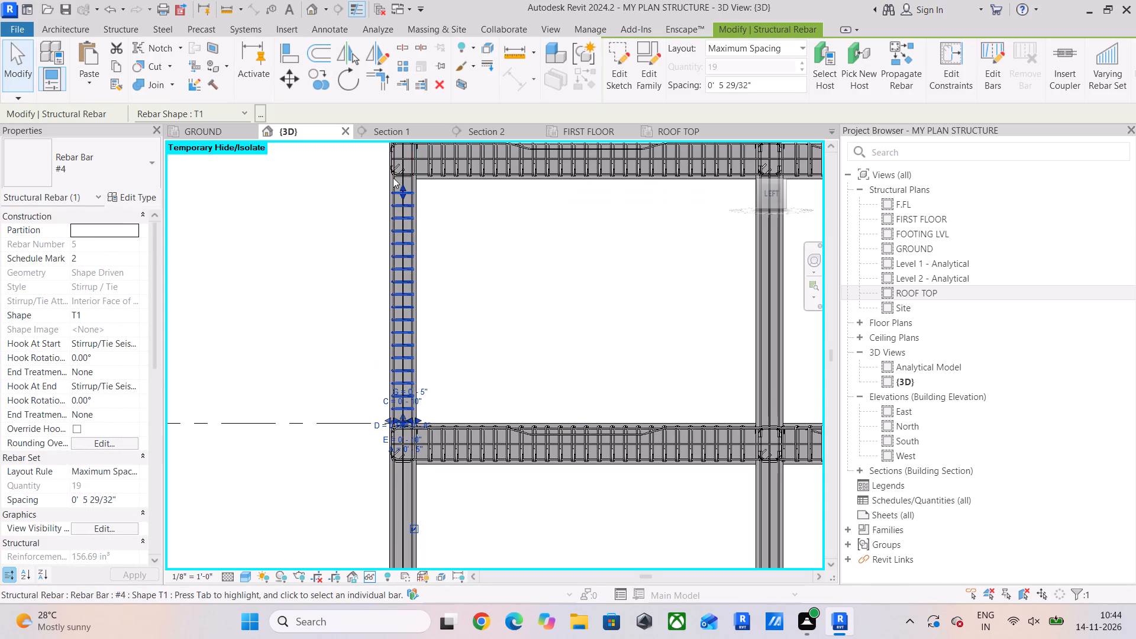
scroll(387, 179, up, 4)
drag(415, 195, 417, 187)
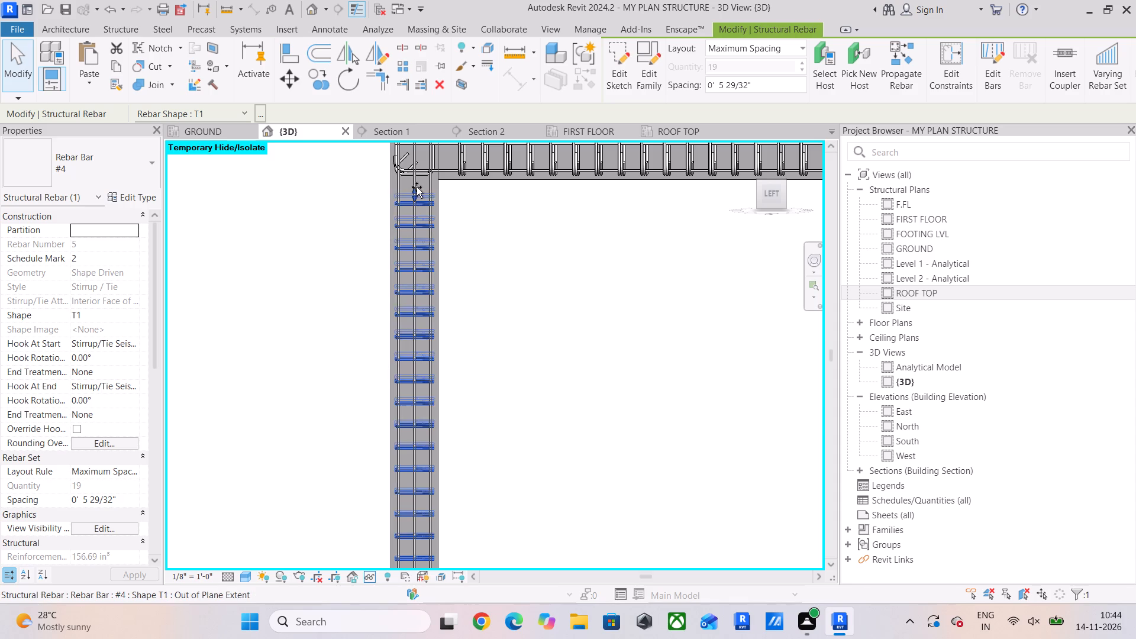
drag(417, 187, 418, 188)
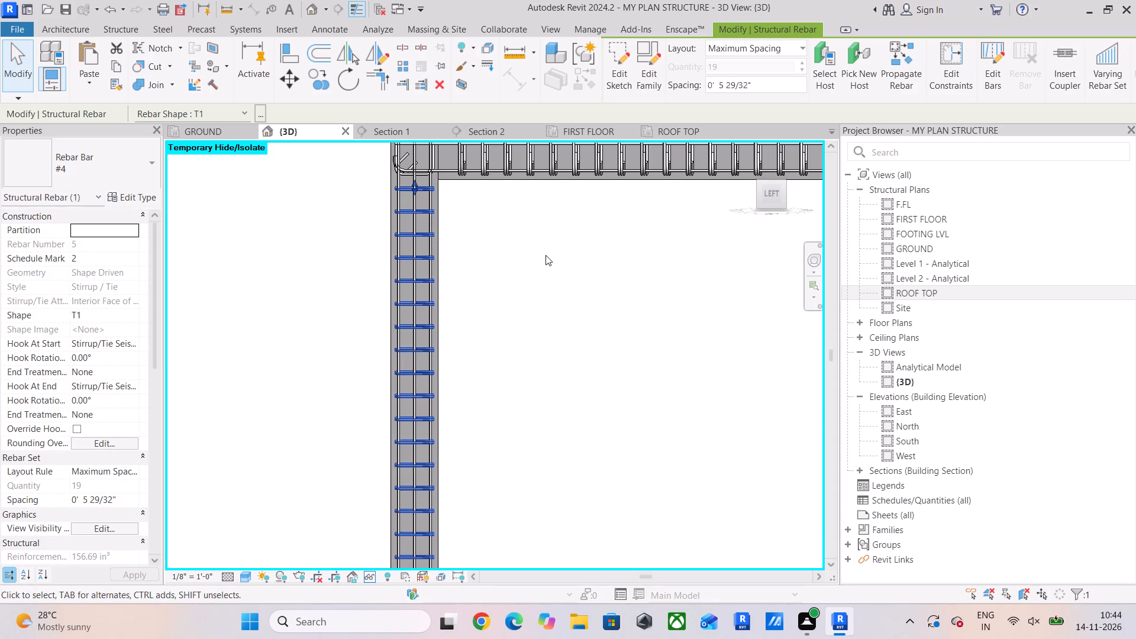
Extend the corner column's #4 T1 tie set one storey below up to just under the third beam, giving 17 ties.
scroll(557, 281, down, 4)
middle_drag(577, 360, 553, 212)
middle_drag(461, 469, 453, 336)
scroll(424, 398, up, 2)
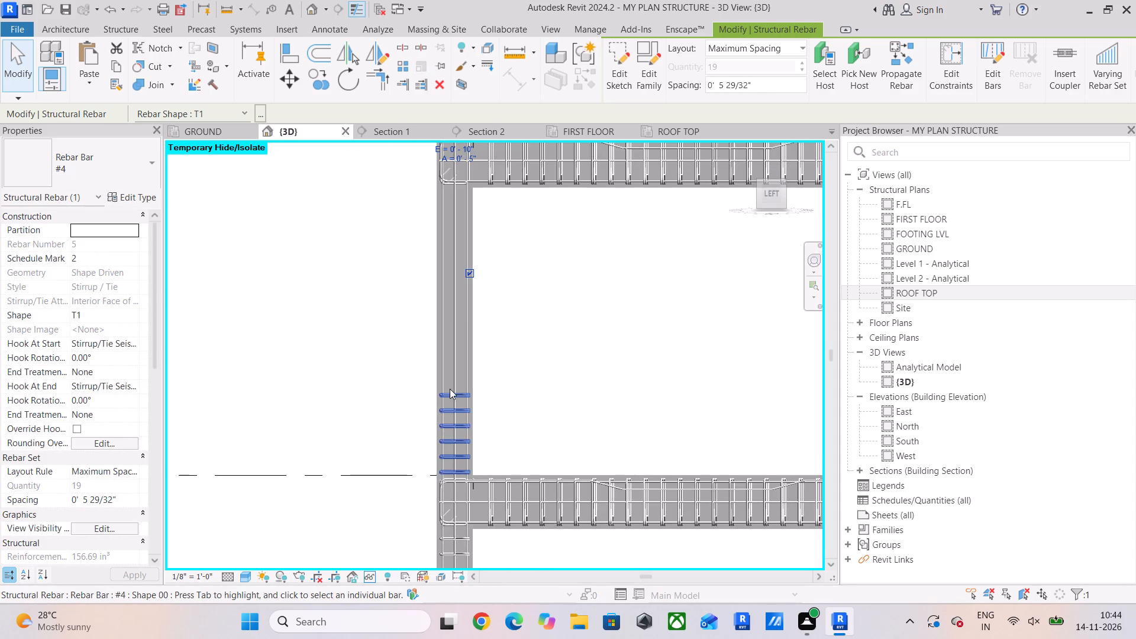
click(450, 392)
drag(454, 391, 464, 208)
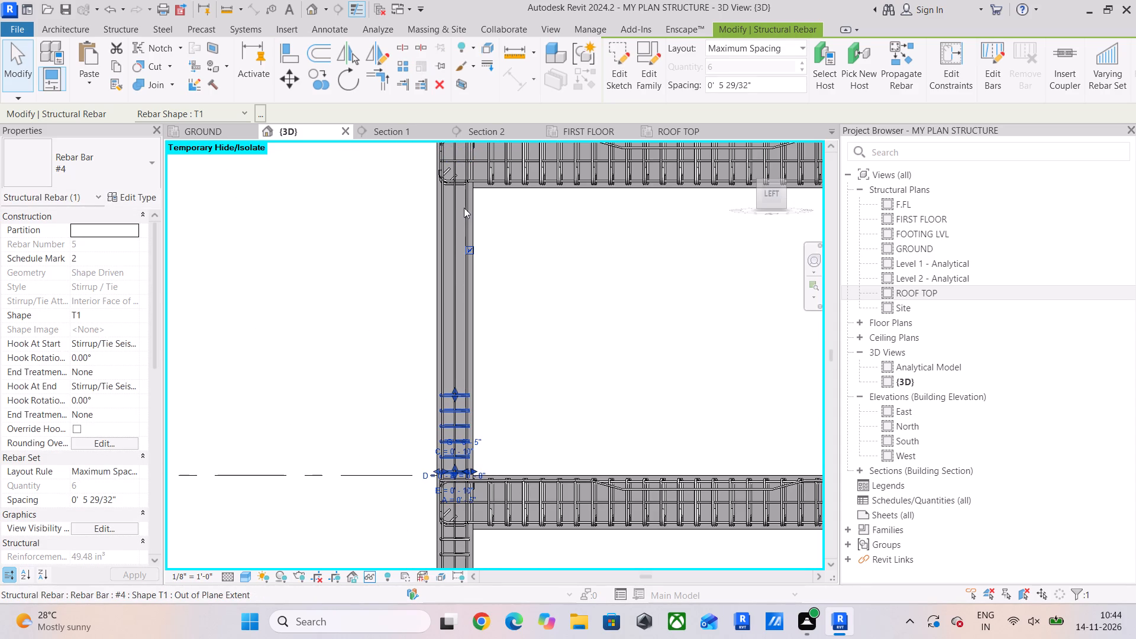
drag(464, 208, 463, 202)
scroll(447, 195, up, 2)
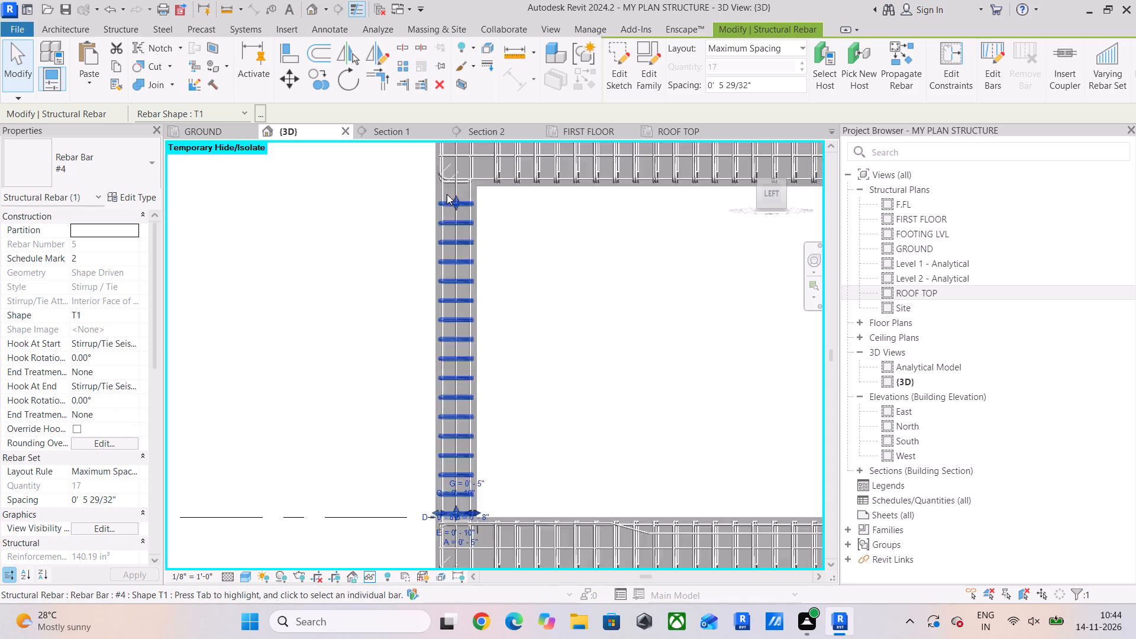
scroll(447, 194, up, 2)
scroll(687, 364, down, 9)
middle_drag(692, 382, 556, 210)
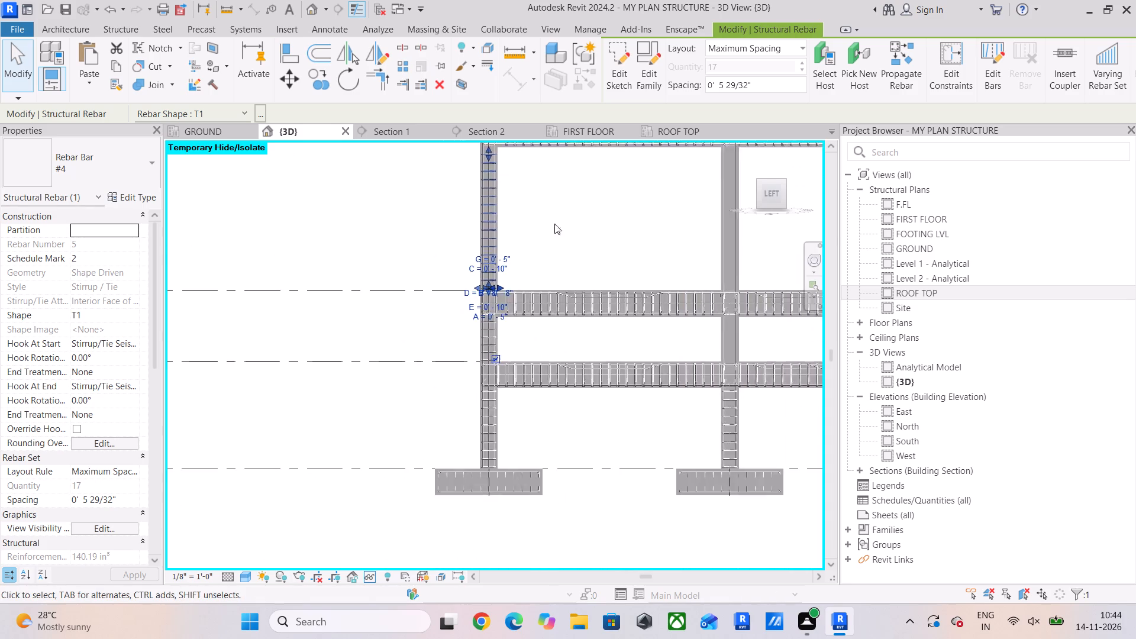
Delete the bottom-storey #4 T1 tie set from the column on grid 2.
key(Escape)
key(Escape)
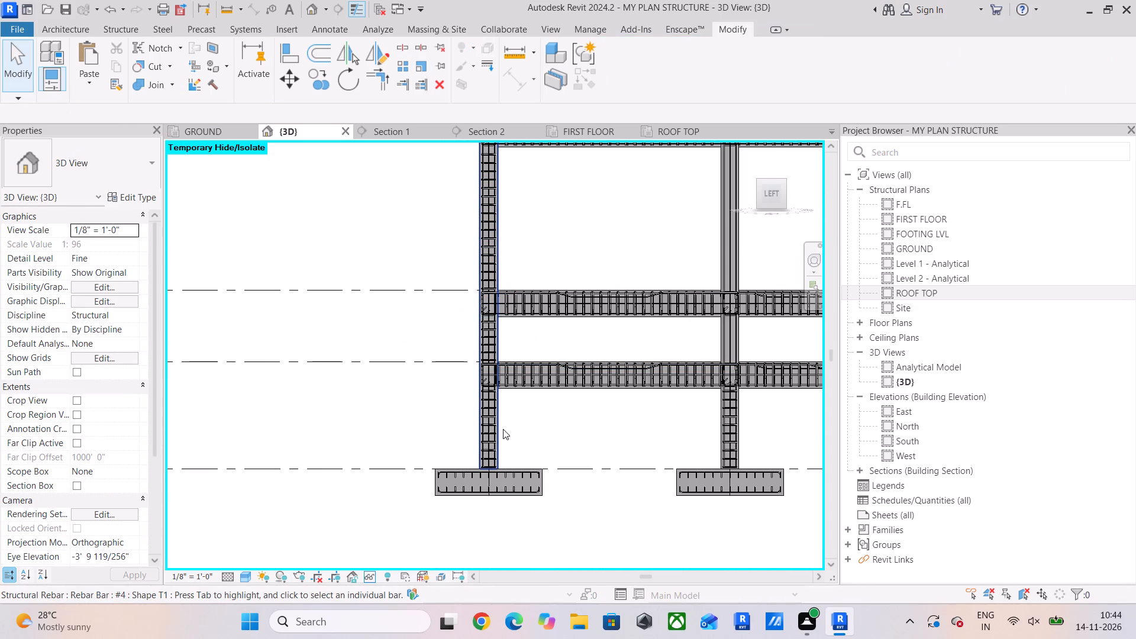
scroll(519, 452, up, 4)
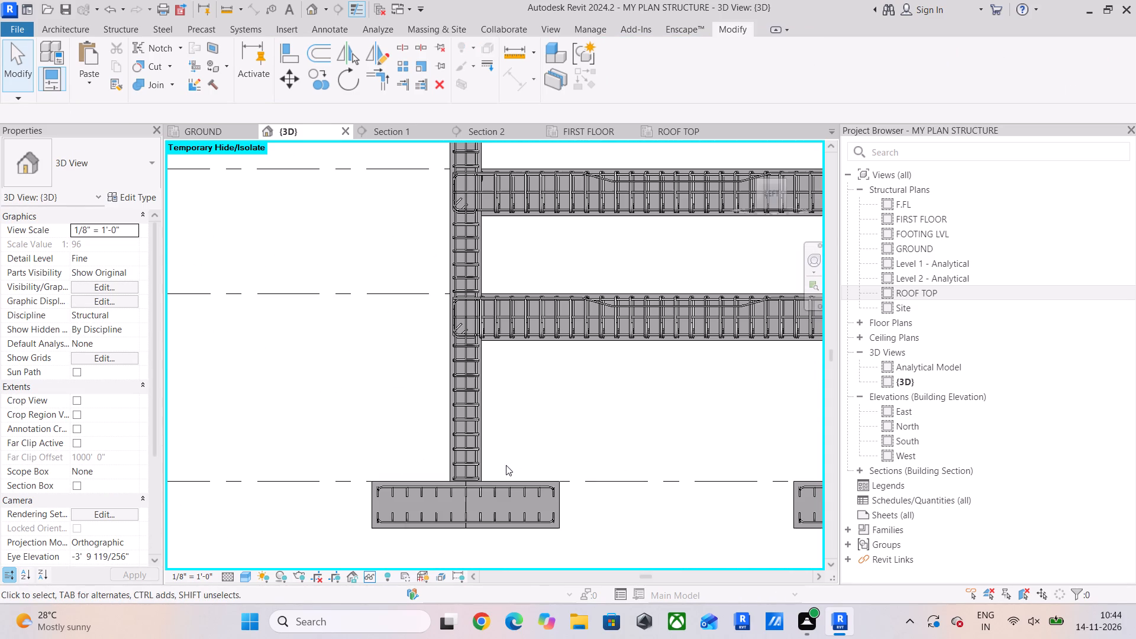
click(485, 473)
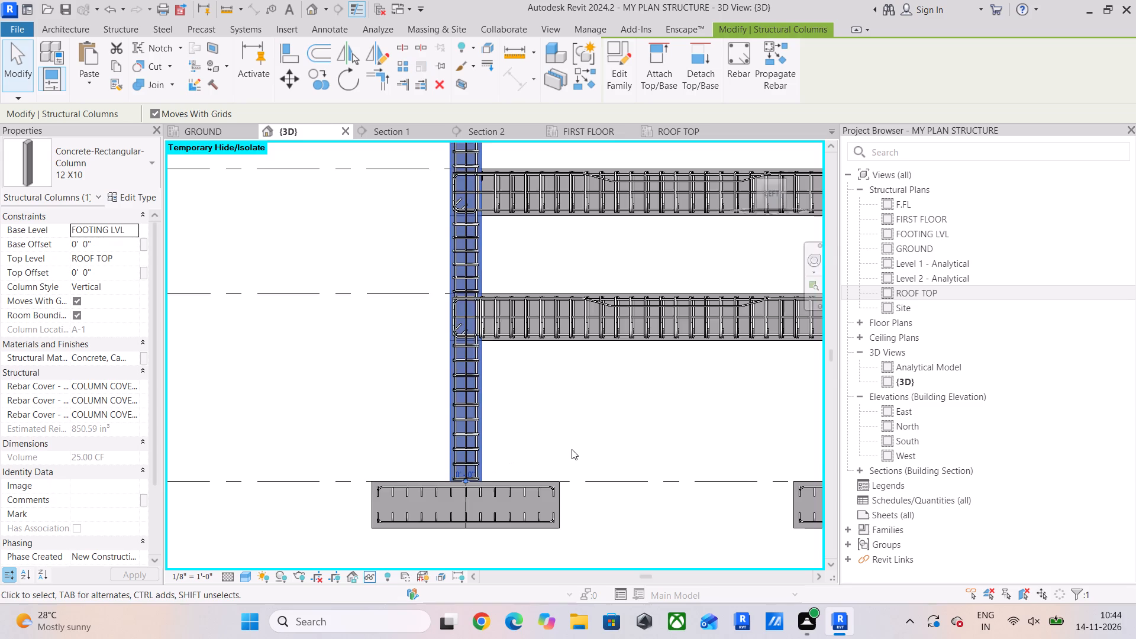
scroll(572, 449, down, 4)
middle_drag(572, 448, 546, 447)
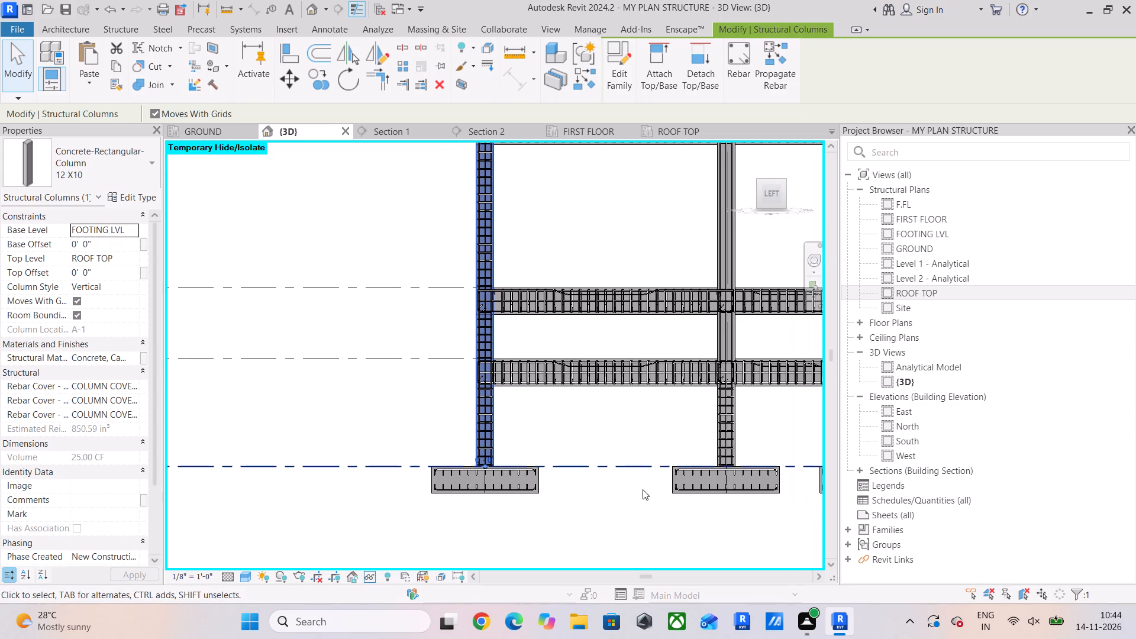
middle_drag(657, 473, 549, 490)
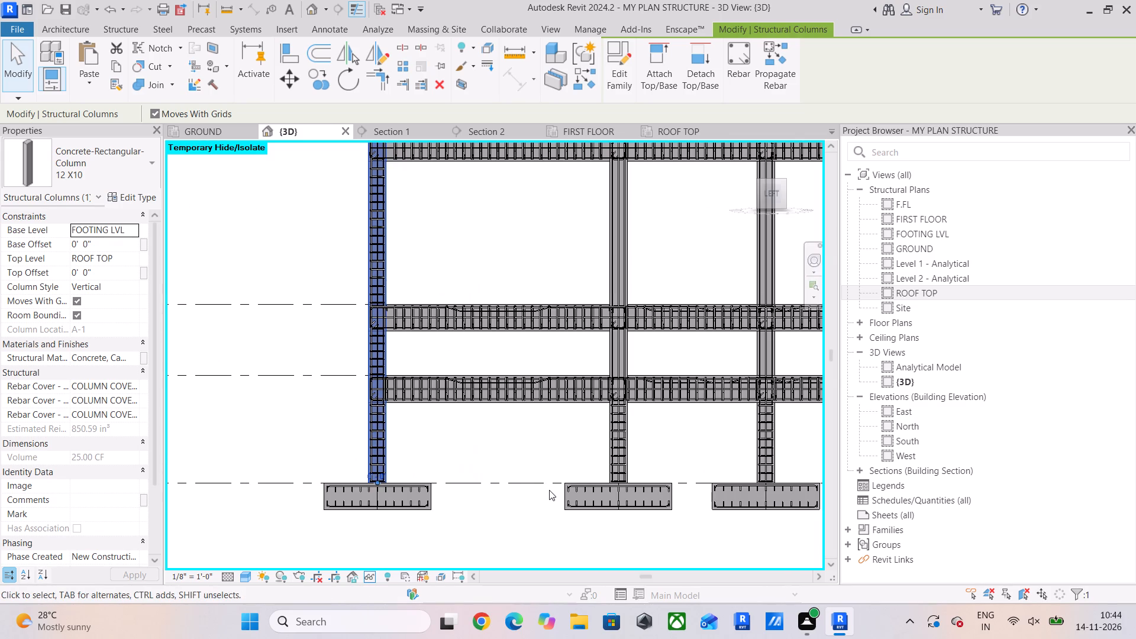
click(619, 451)
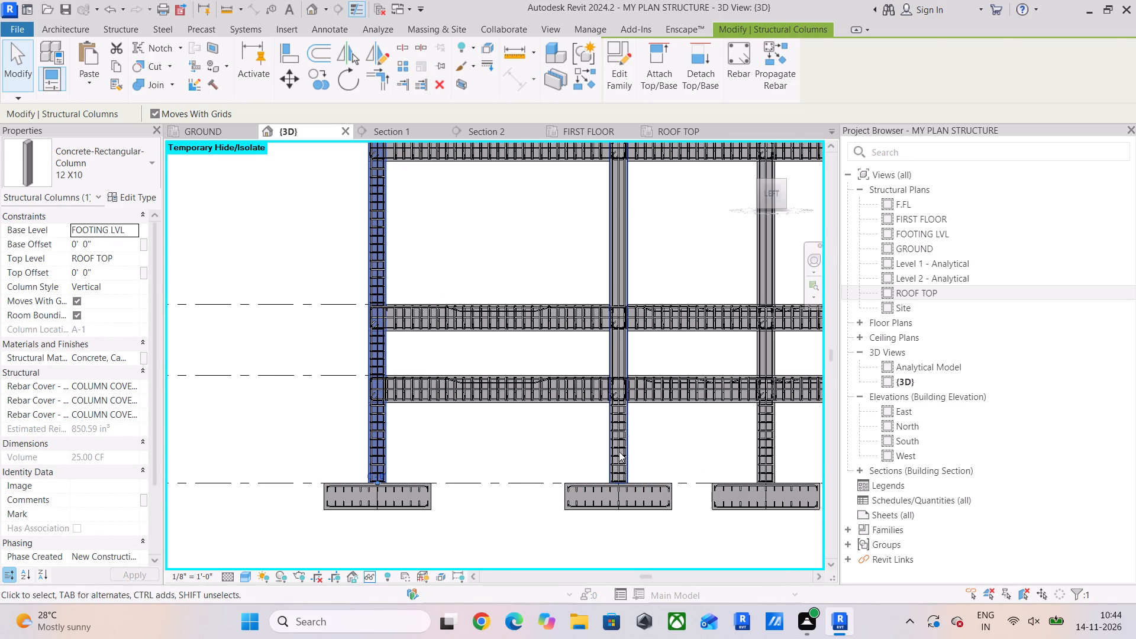
scroll(619, 451, down, 4)
middle_drag(621, 448, 505, 448)
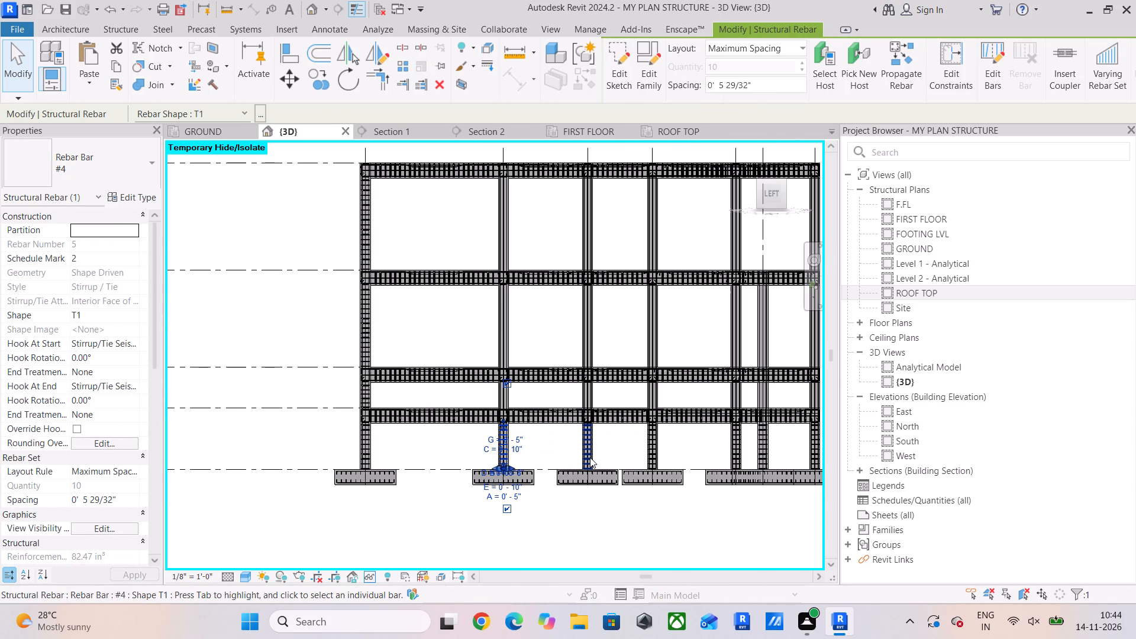
key(Delete)
Delete all structural rebar from the columns on grids 2 to 7, filtering grids and structural columns out of the selection.
scroll(475, 431, up, 4)
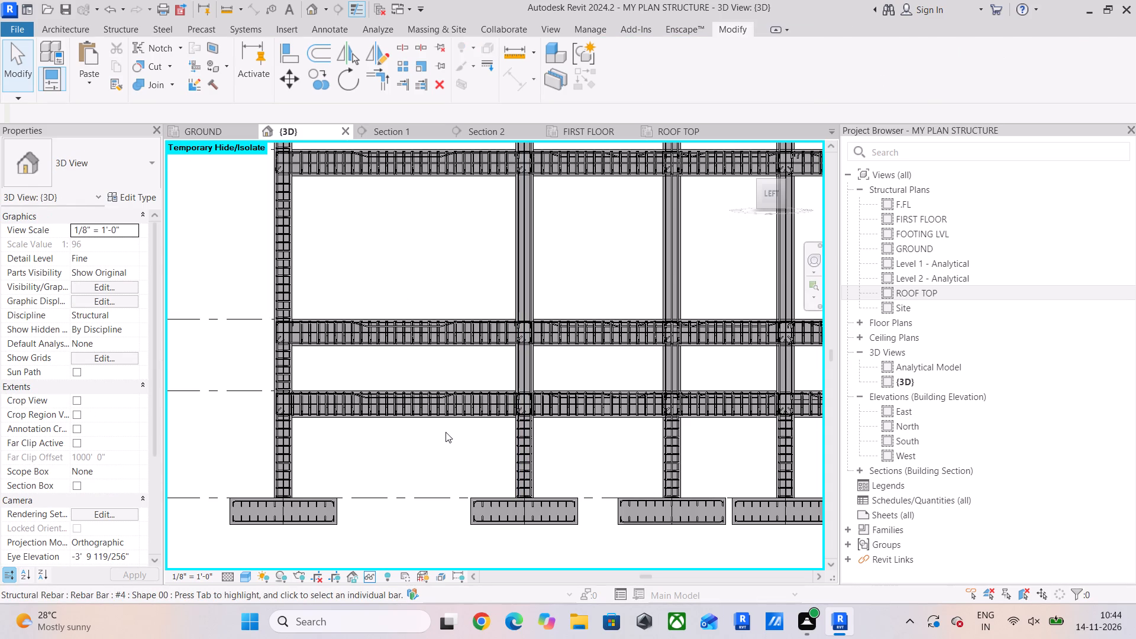
scroll(446, 432, down, 3)
scroll(659, 453, down, 3)
middle_drag(625, 459, 492, 462)
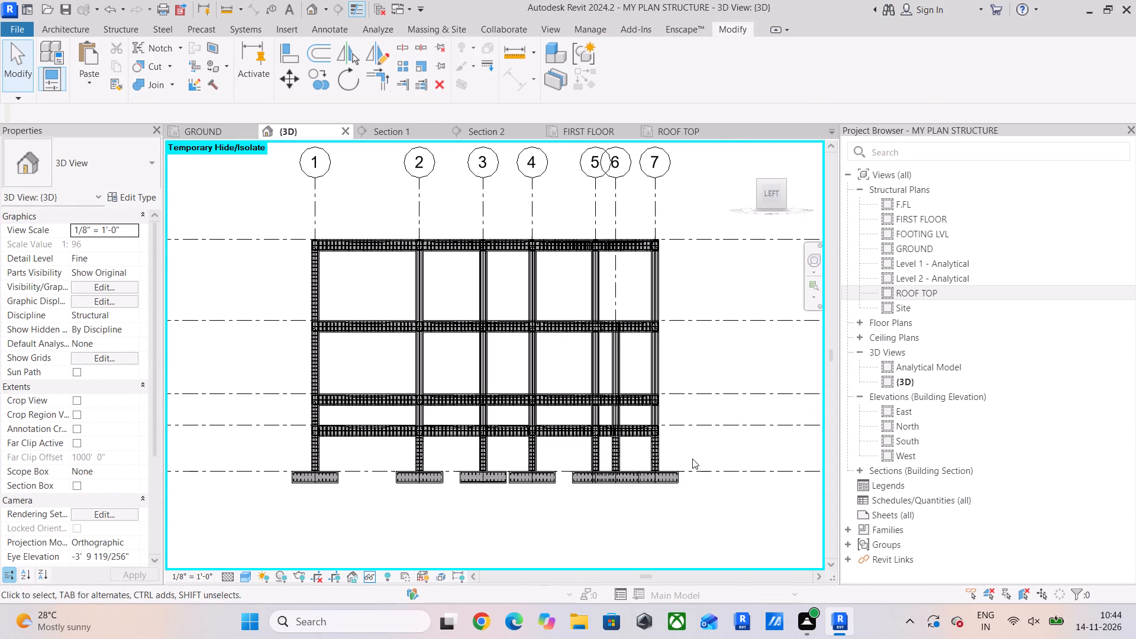
drag(697, 453, 381, 459)
click(634, 64)
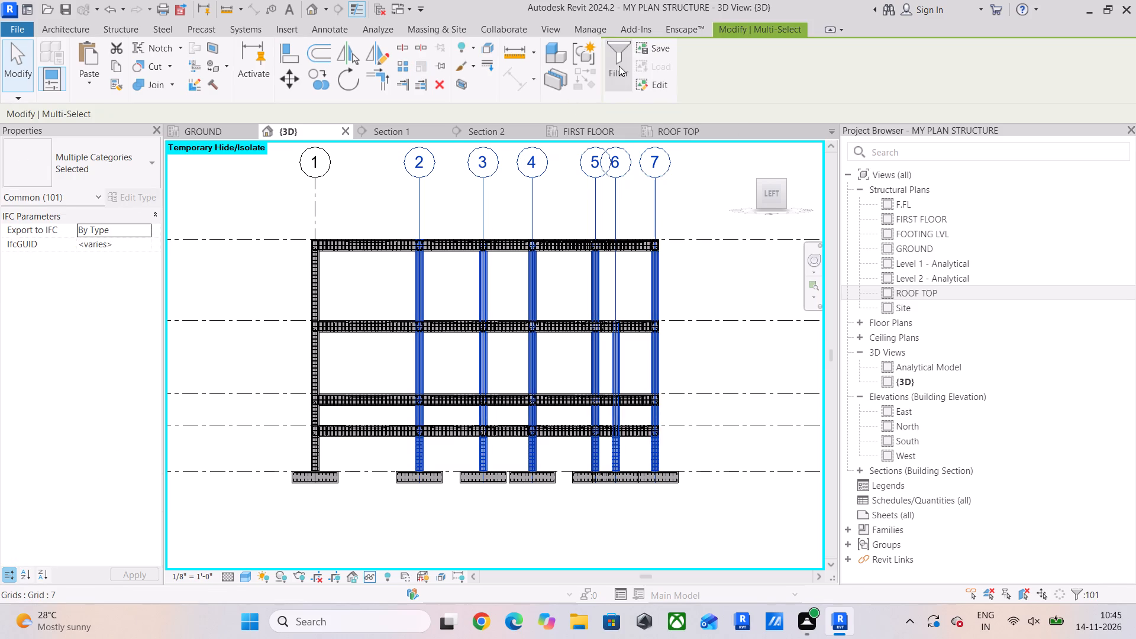
click(619, 66)
click(442, 226)
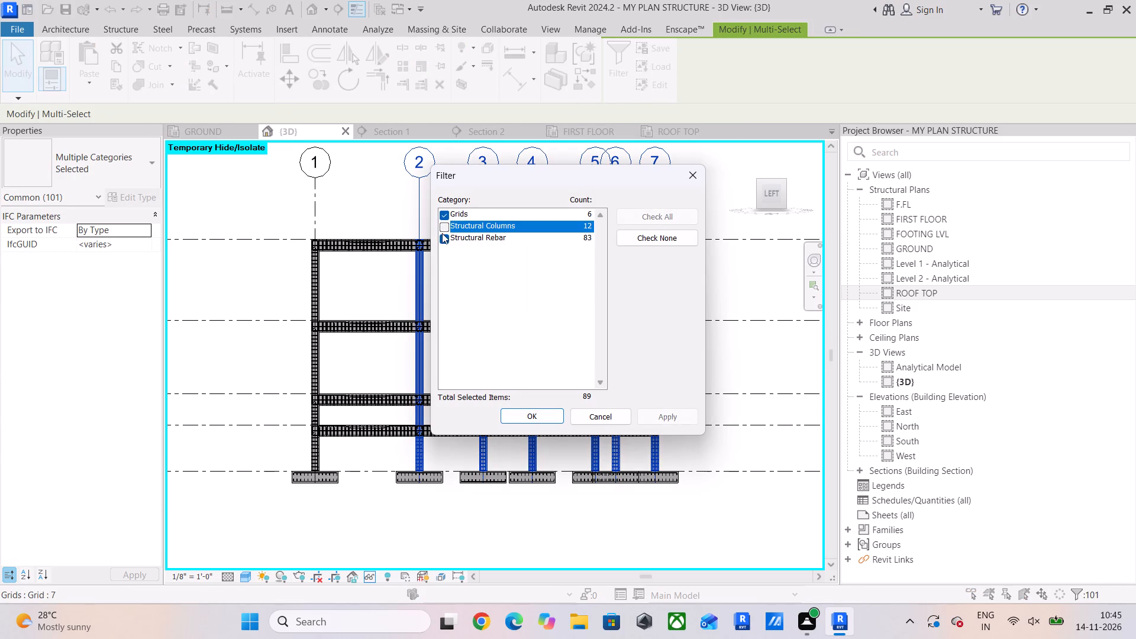
click(442, 212)
click(534, 421)
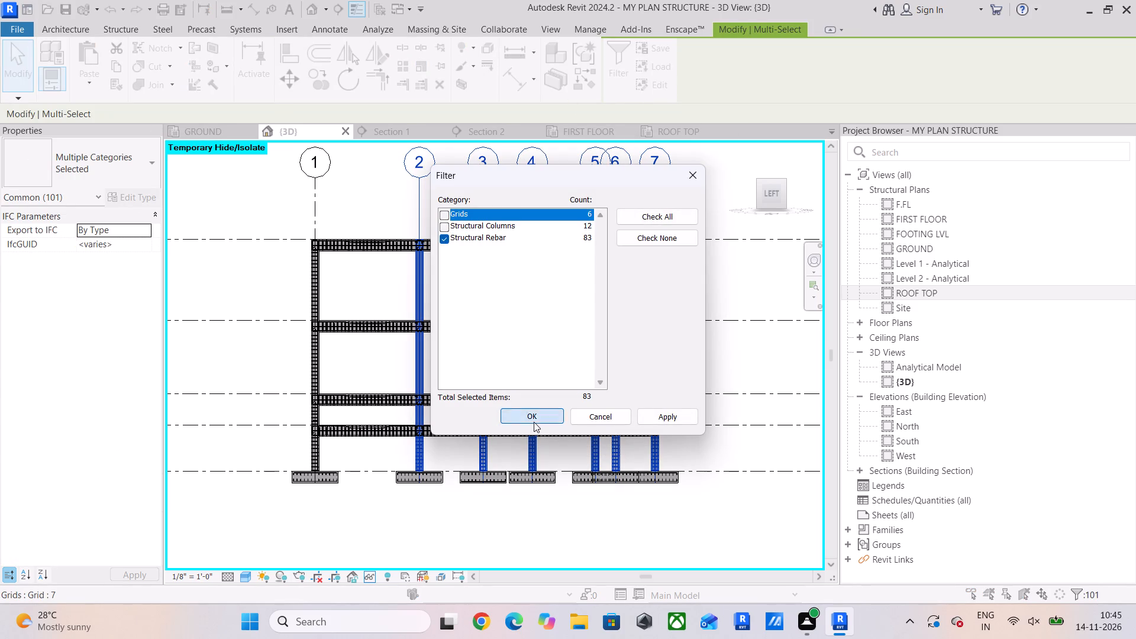
scroll(414, 467, up, 6)
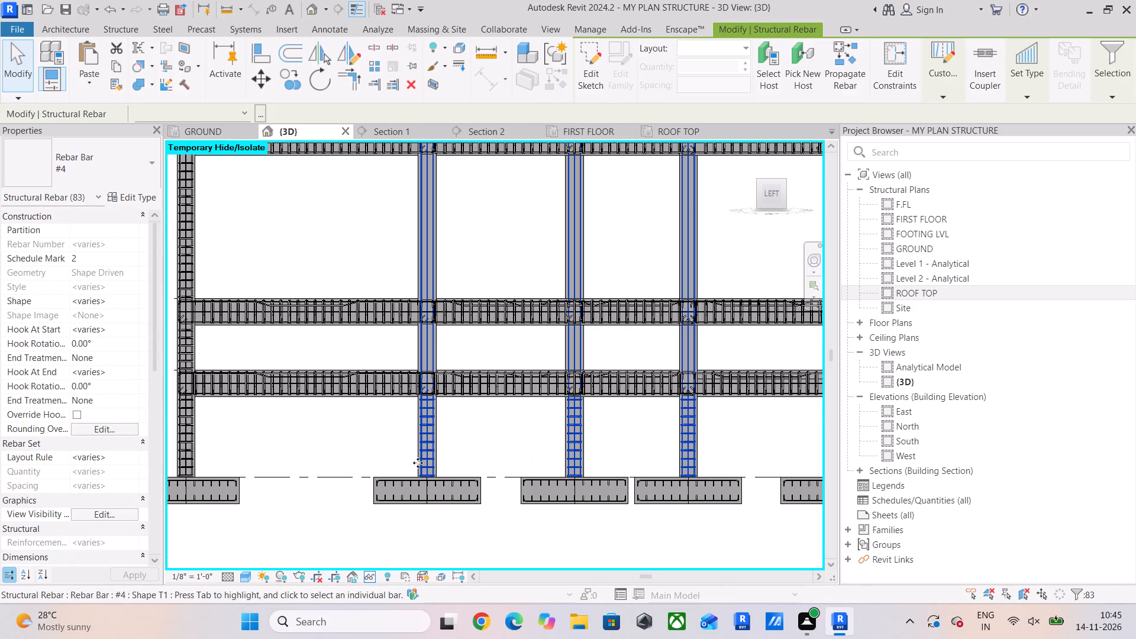
key(Delete)
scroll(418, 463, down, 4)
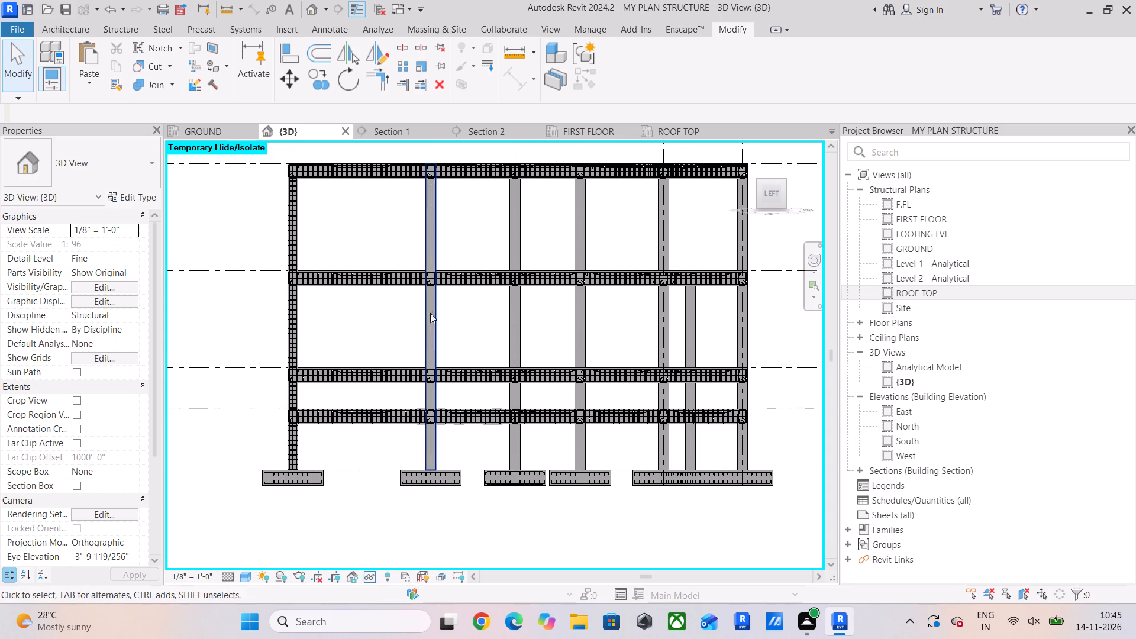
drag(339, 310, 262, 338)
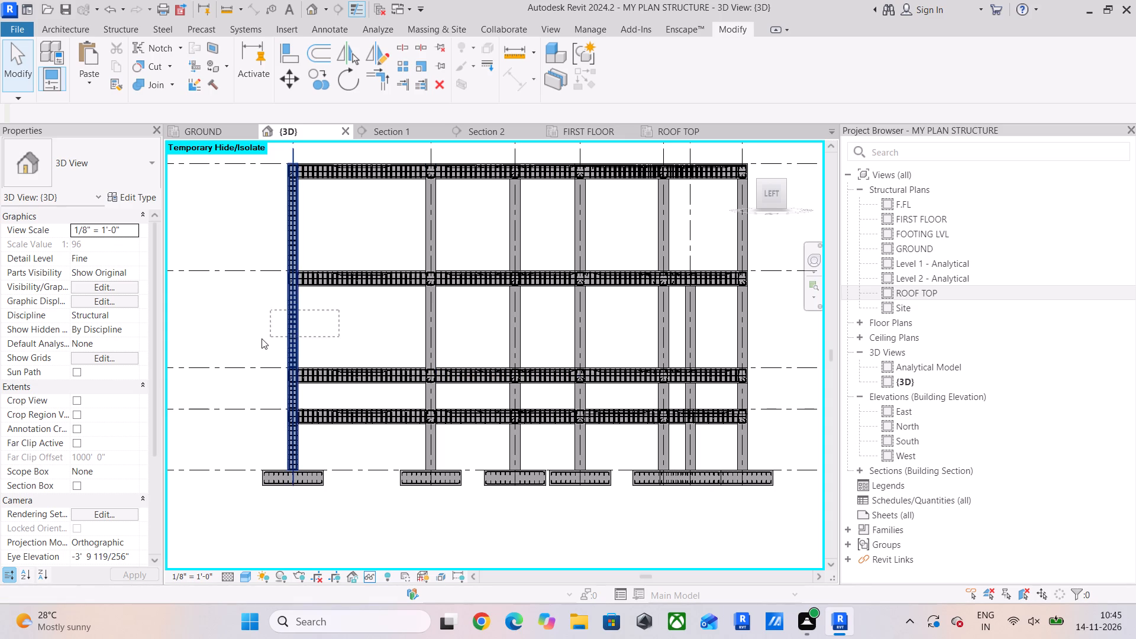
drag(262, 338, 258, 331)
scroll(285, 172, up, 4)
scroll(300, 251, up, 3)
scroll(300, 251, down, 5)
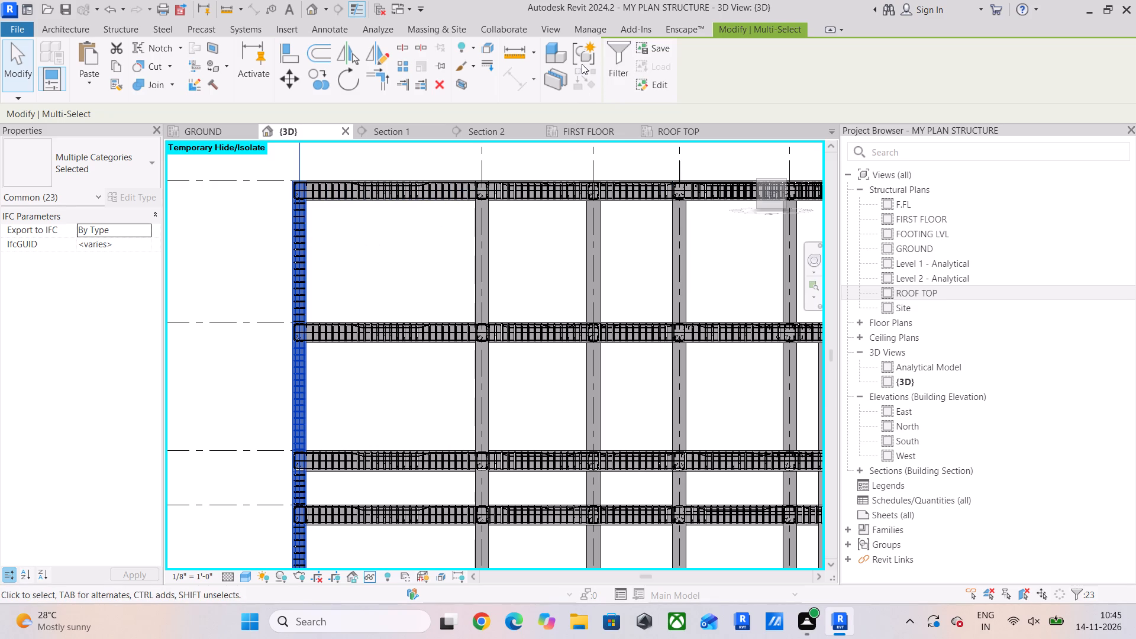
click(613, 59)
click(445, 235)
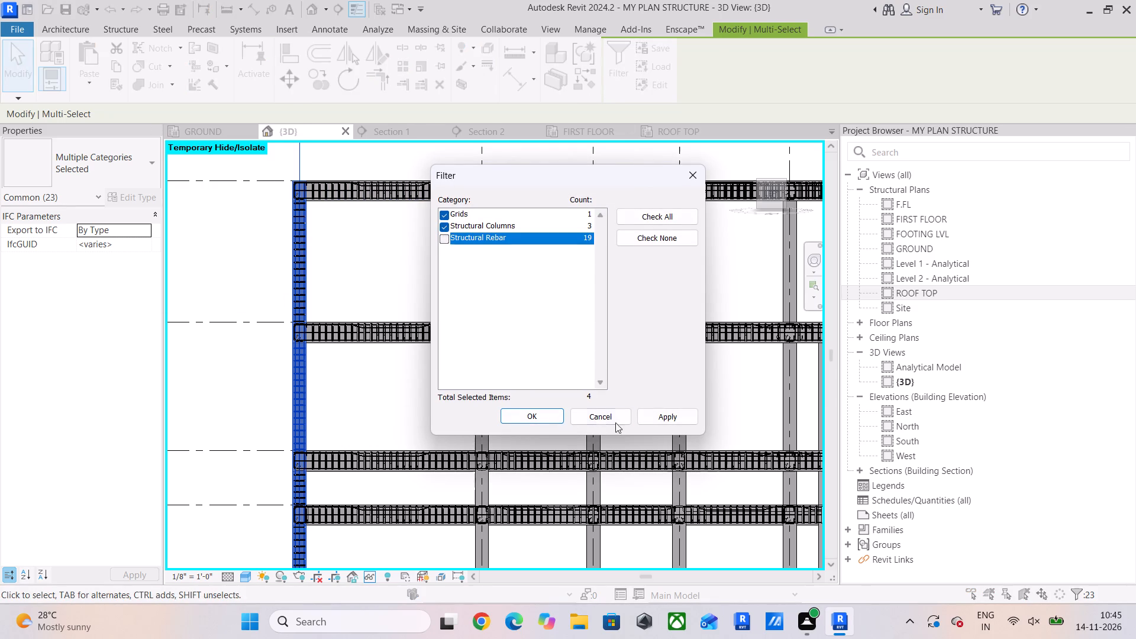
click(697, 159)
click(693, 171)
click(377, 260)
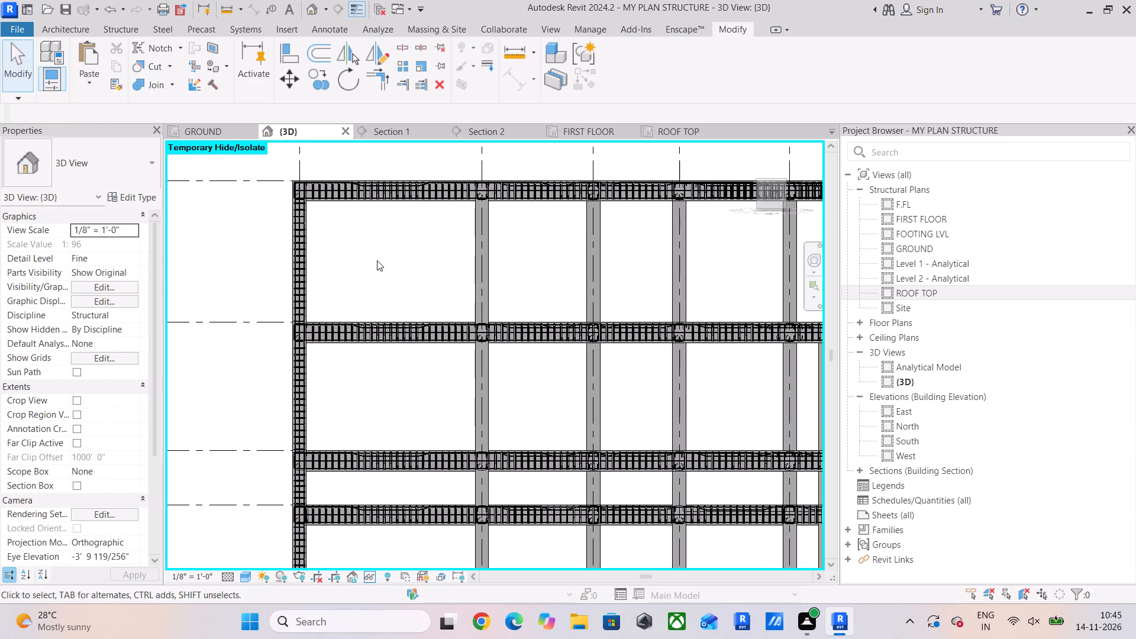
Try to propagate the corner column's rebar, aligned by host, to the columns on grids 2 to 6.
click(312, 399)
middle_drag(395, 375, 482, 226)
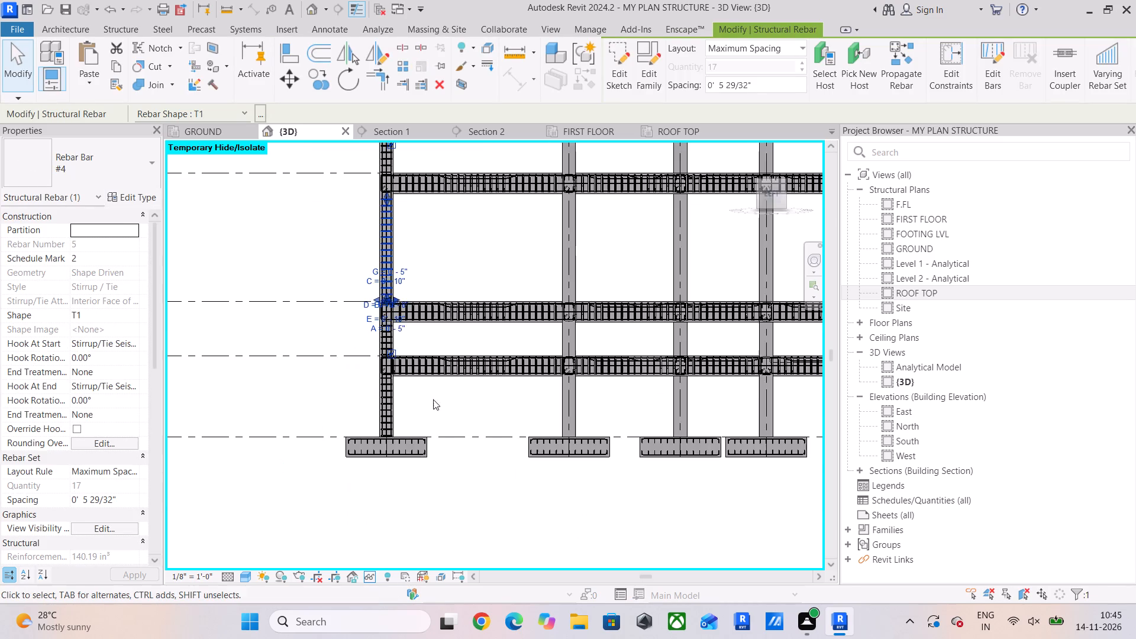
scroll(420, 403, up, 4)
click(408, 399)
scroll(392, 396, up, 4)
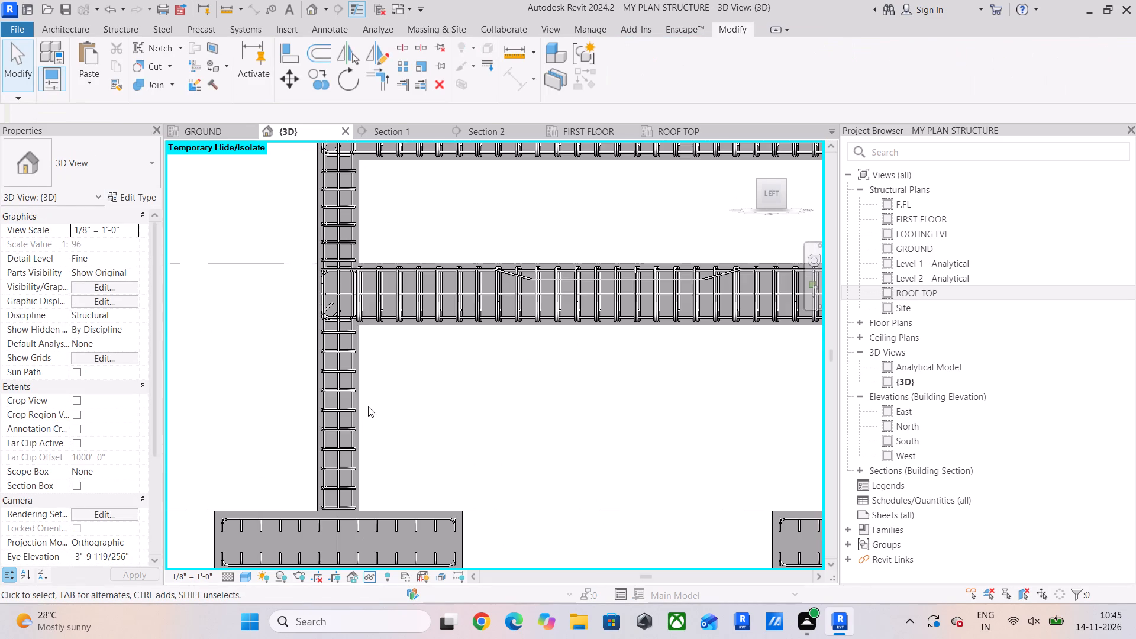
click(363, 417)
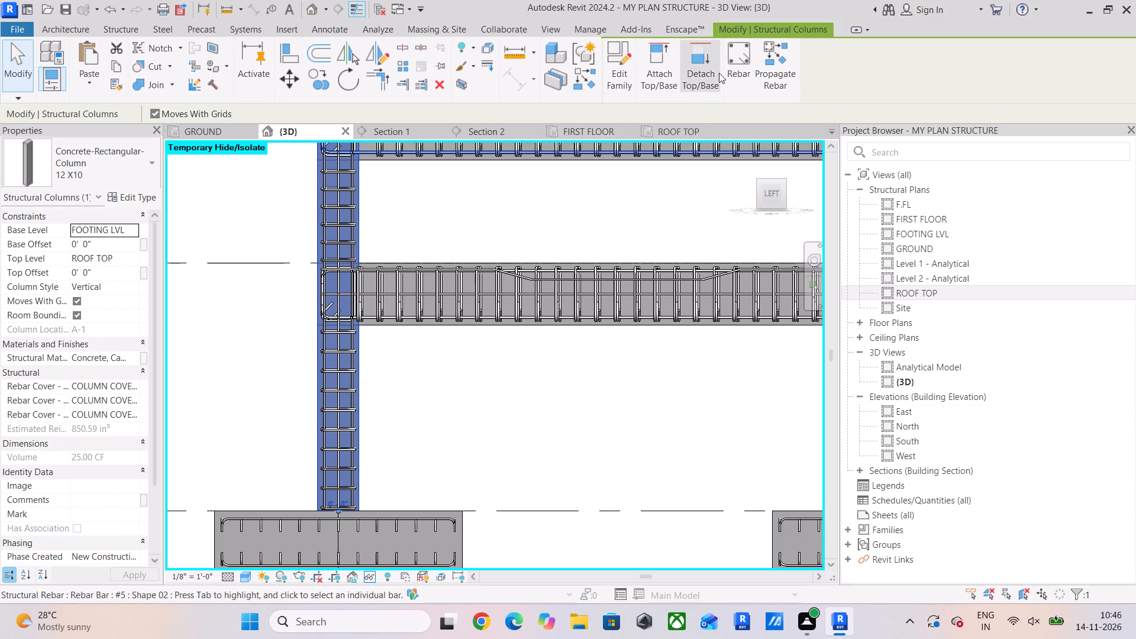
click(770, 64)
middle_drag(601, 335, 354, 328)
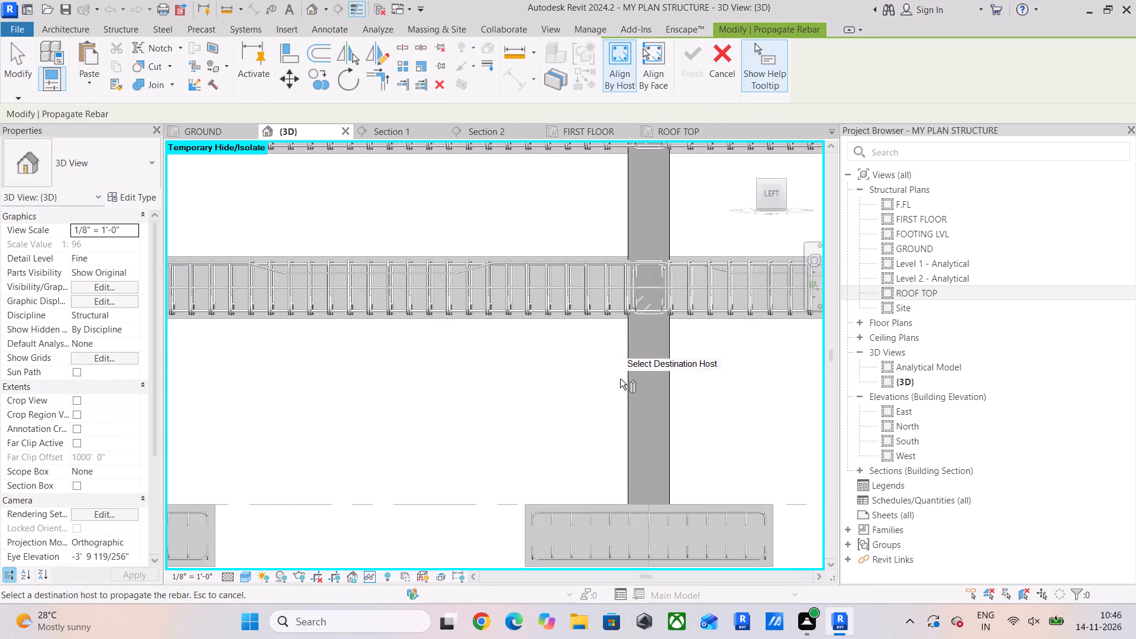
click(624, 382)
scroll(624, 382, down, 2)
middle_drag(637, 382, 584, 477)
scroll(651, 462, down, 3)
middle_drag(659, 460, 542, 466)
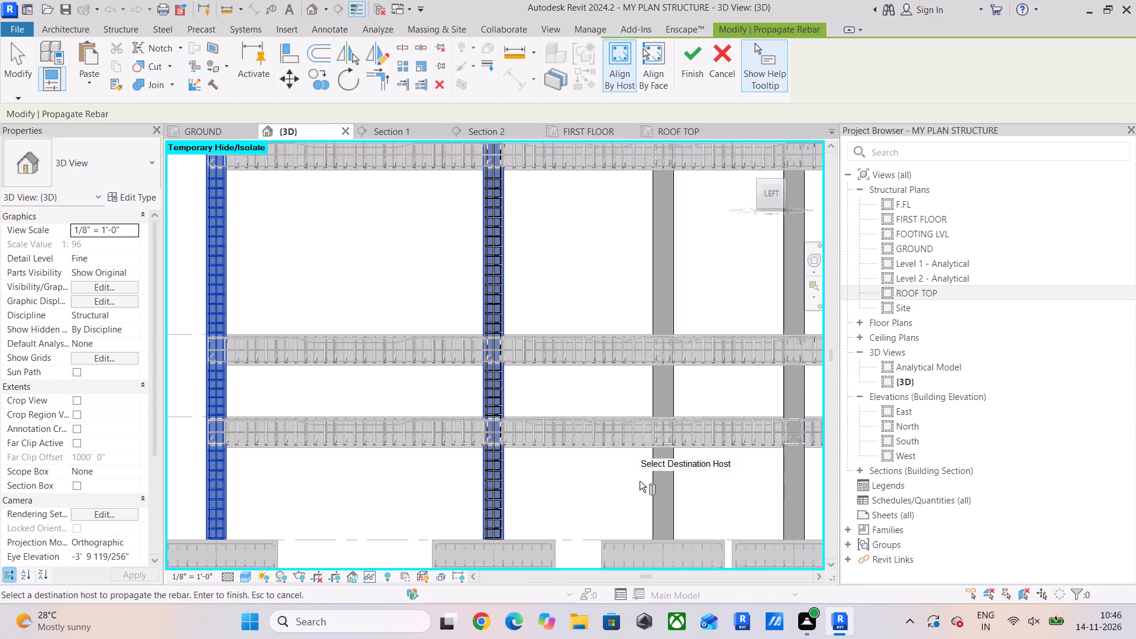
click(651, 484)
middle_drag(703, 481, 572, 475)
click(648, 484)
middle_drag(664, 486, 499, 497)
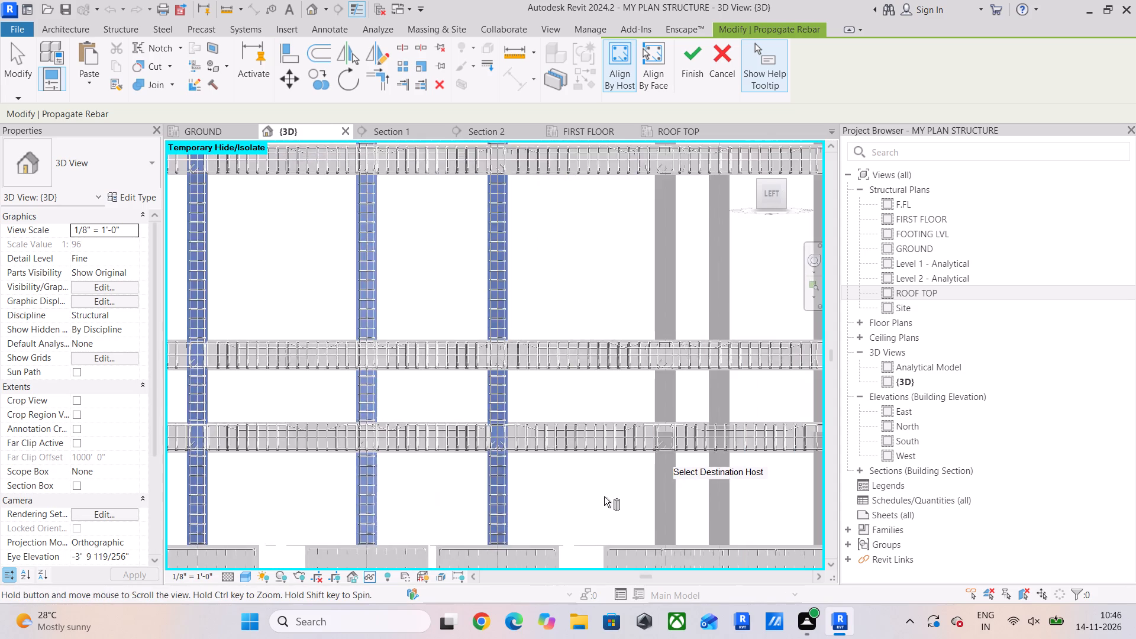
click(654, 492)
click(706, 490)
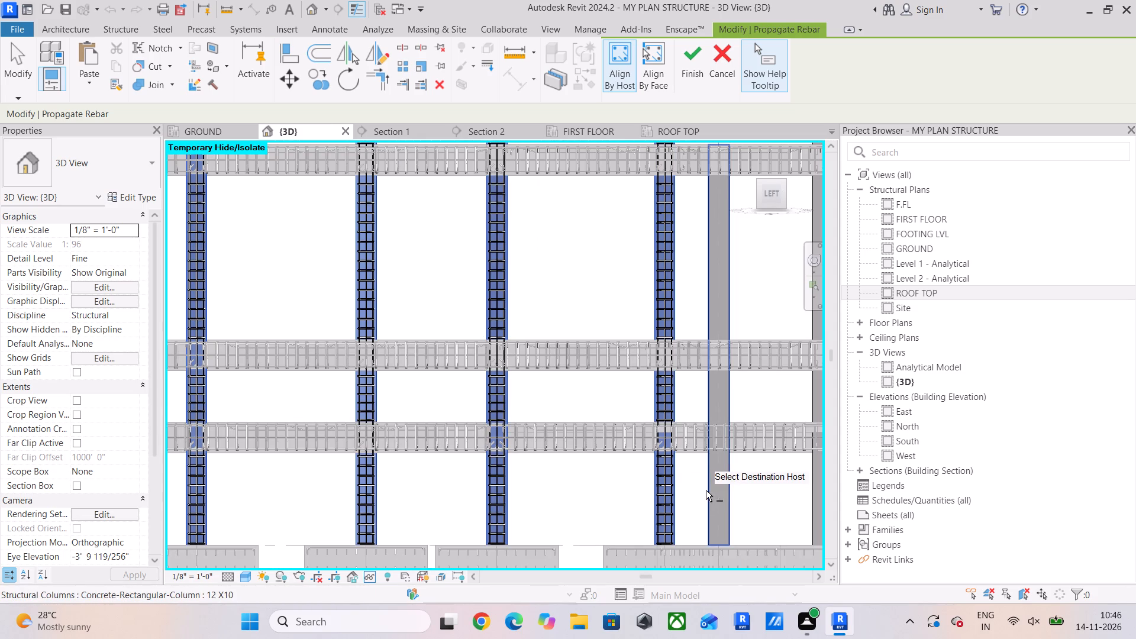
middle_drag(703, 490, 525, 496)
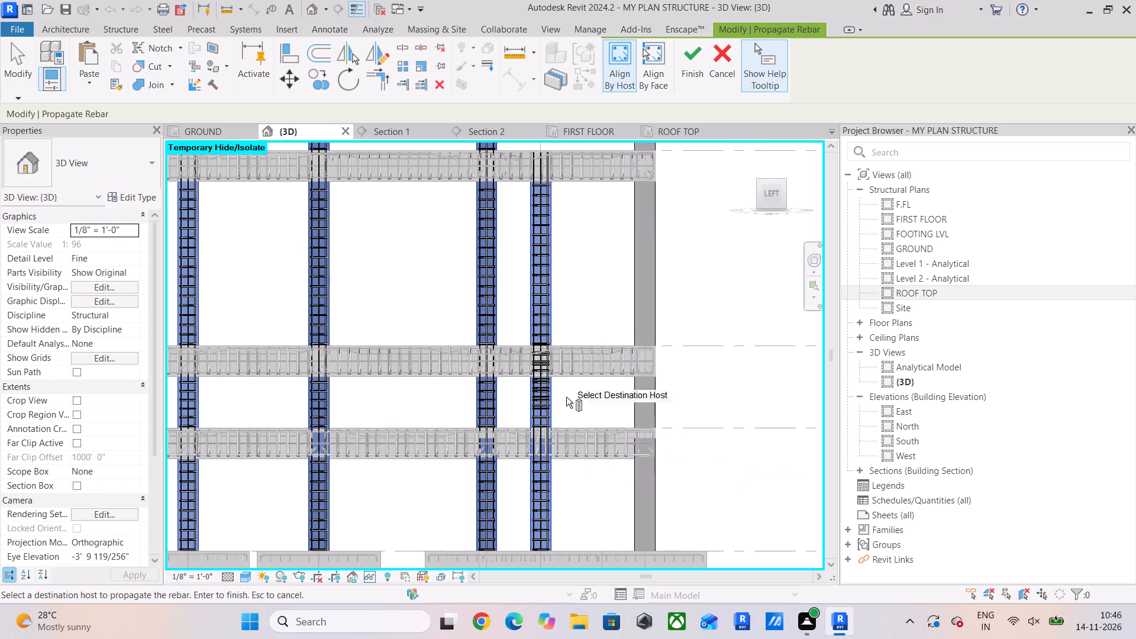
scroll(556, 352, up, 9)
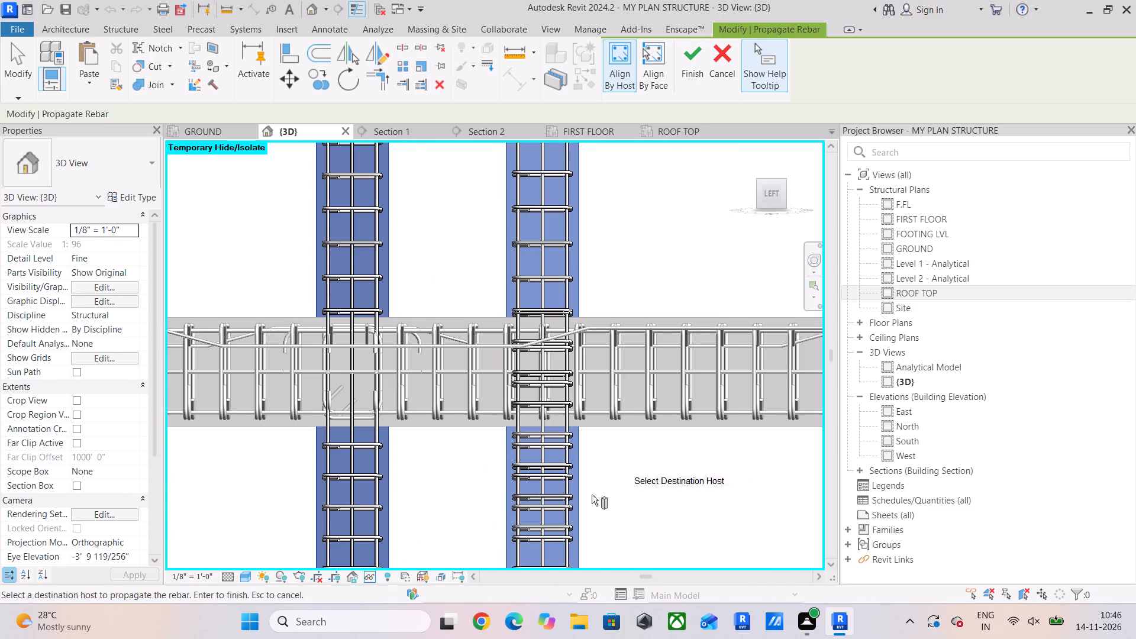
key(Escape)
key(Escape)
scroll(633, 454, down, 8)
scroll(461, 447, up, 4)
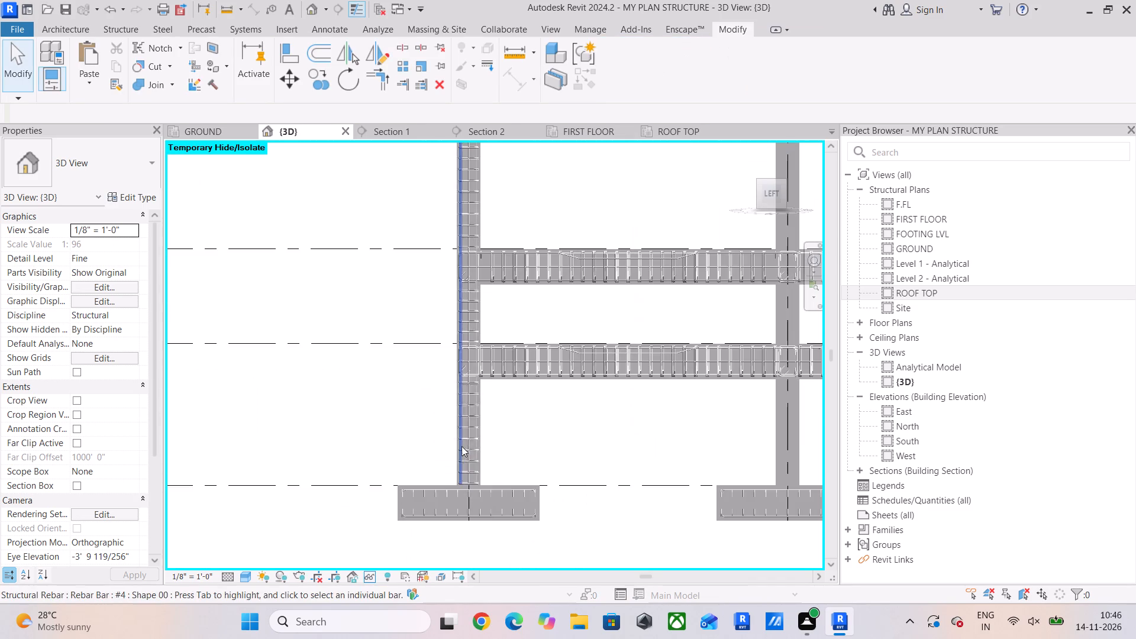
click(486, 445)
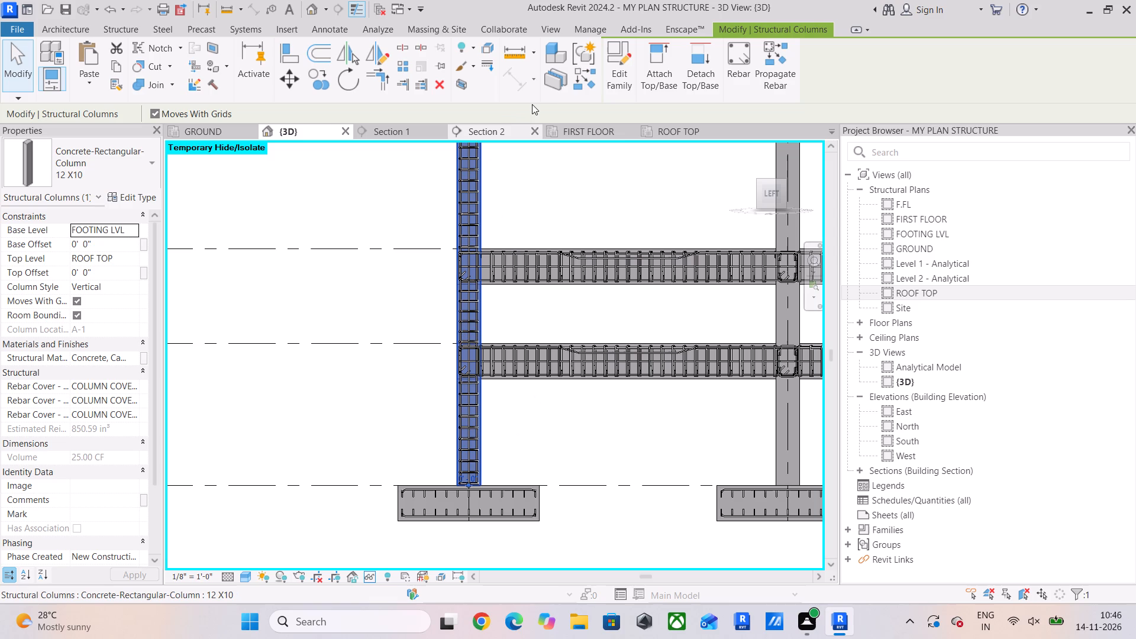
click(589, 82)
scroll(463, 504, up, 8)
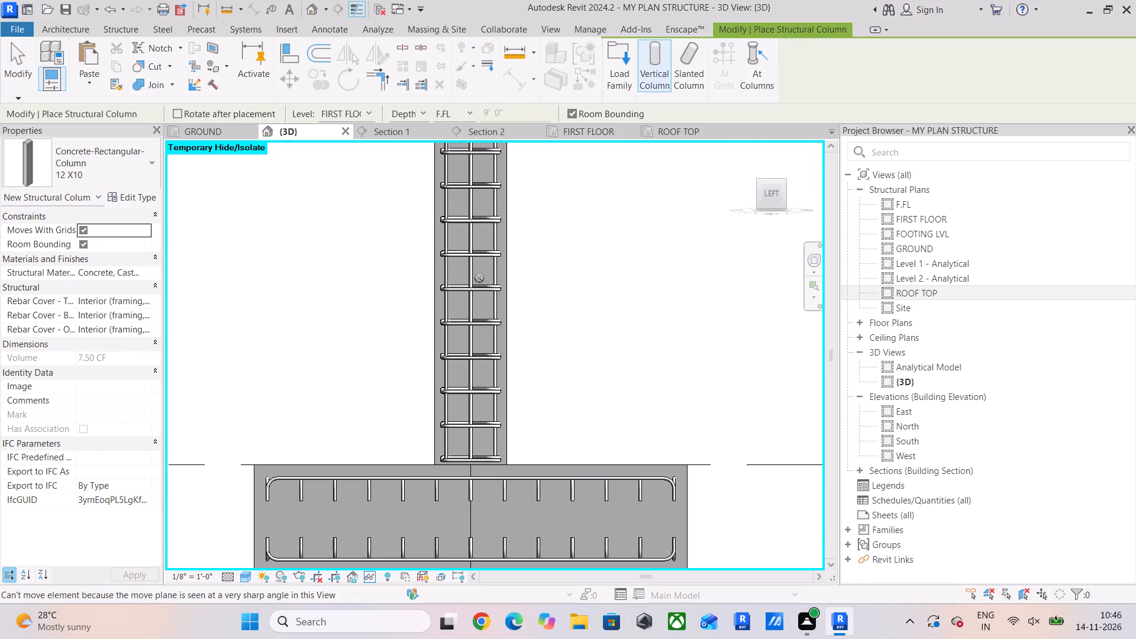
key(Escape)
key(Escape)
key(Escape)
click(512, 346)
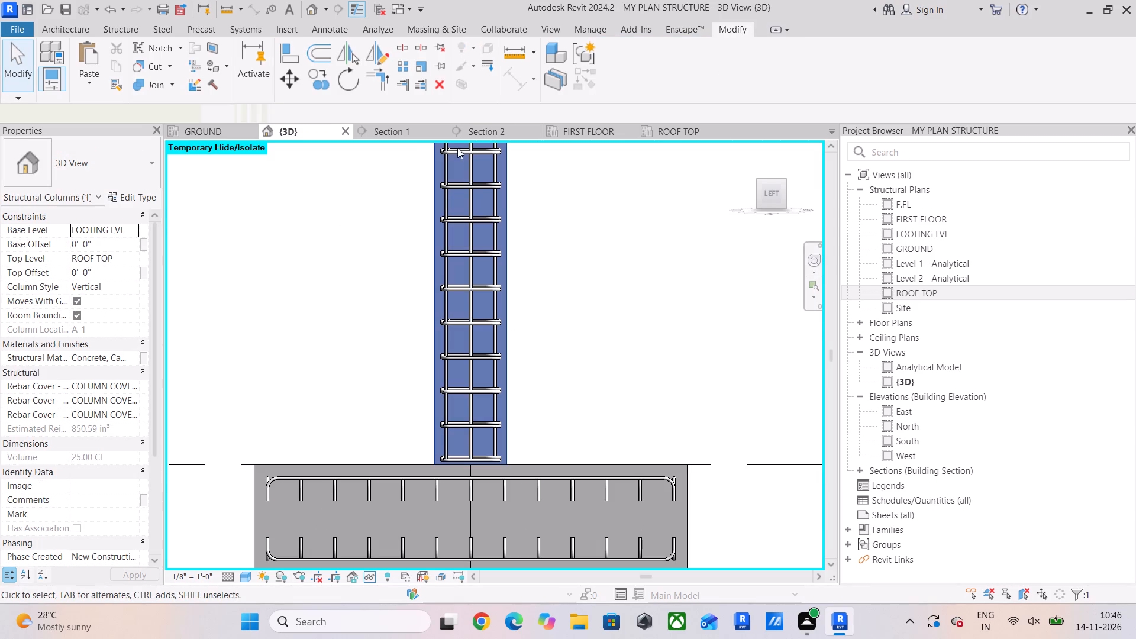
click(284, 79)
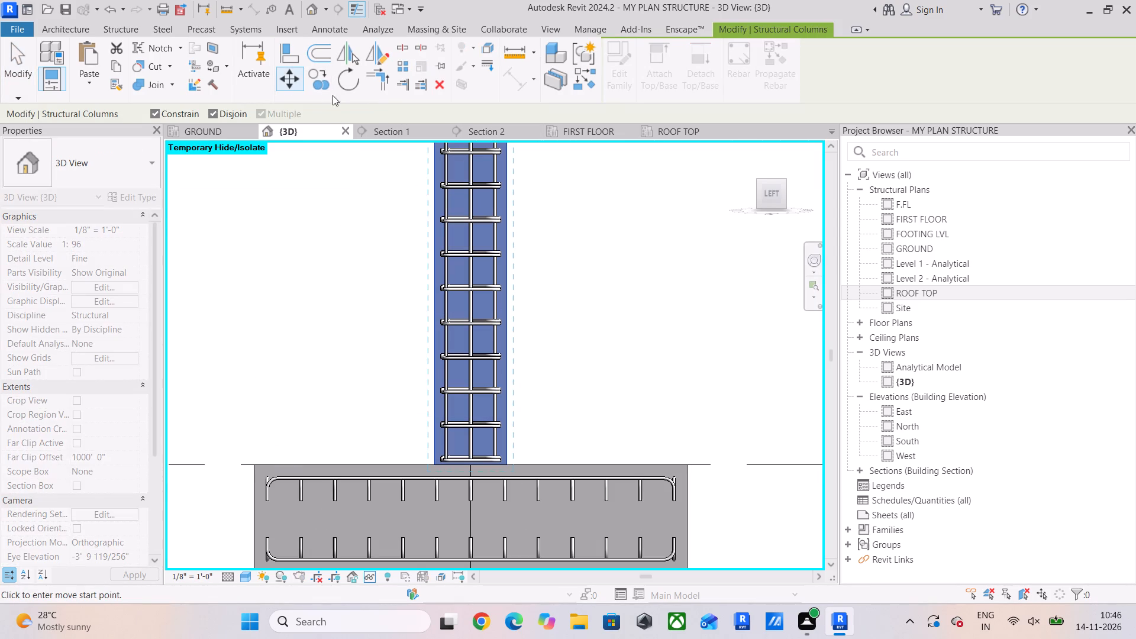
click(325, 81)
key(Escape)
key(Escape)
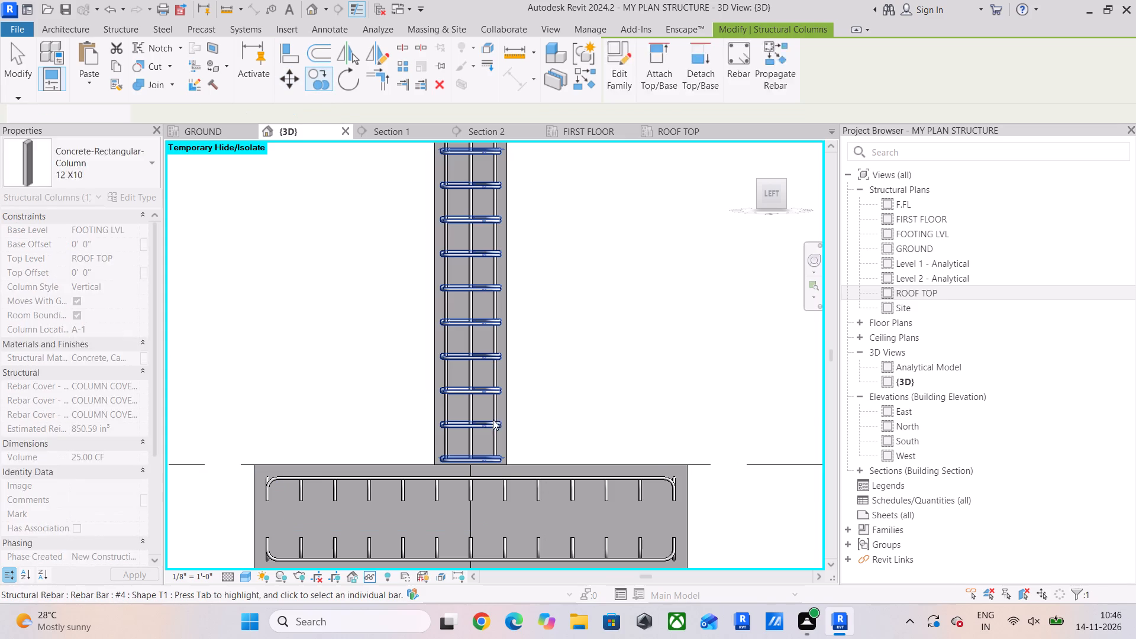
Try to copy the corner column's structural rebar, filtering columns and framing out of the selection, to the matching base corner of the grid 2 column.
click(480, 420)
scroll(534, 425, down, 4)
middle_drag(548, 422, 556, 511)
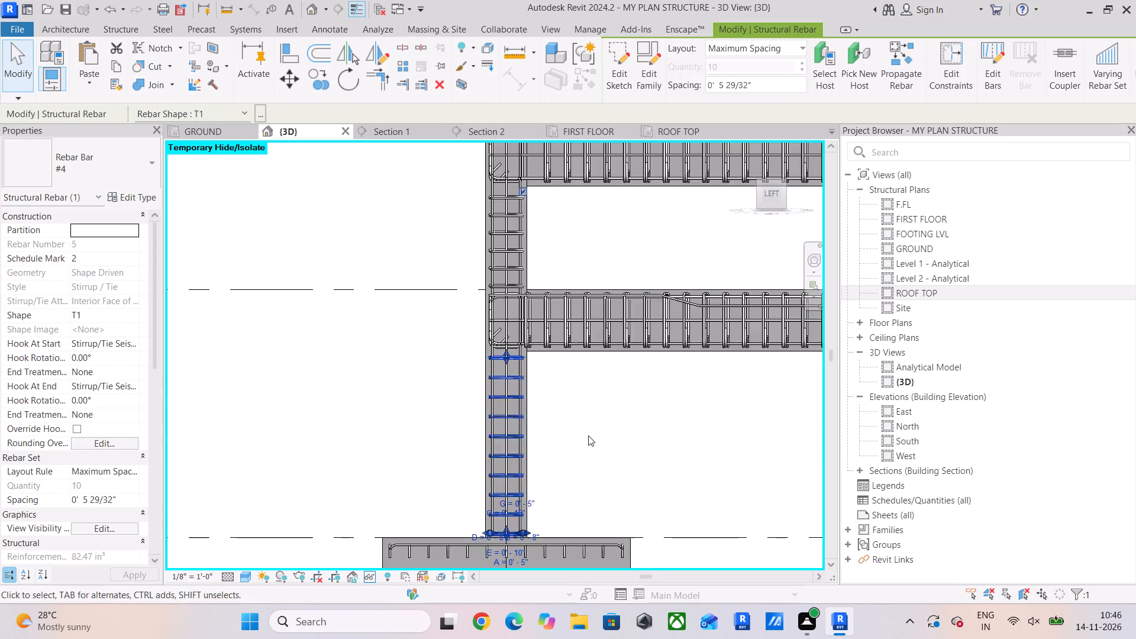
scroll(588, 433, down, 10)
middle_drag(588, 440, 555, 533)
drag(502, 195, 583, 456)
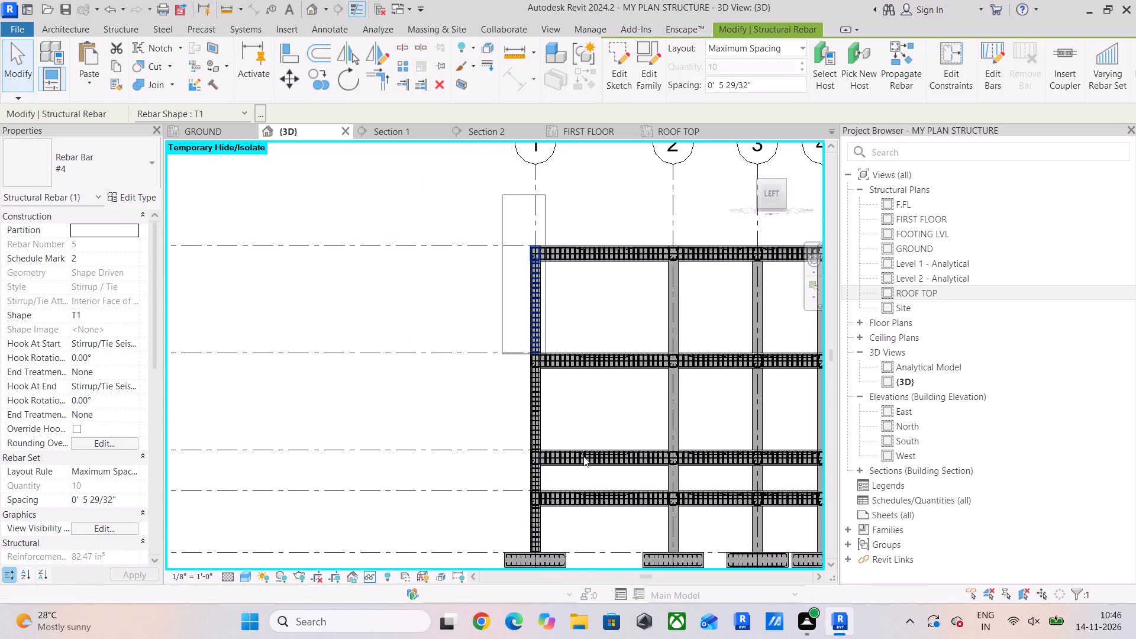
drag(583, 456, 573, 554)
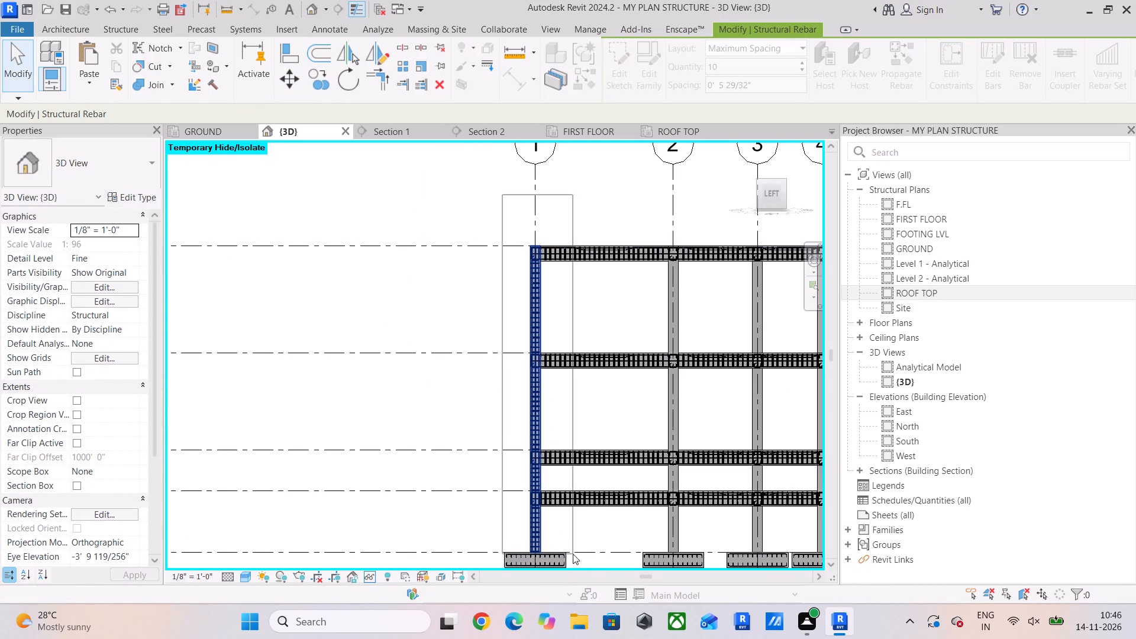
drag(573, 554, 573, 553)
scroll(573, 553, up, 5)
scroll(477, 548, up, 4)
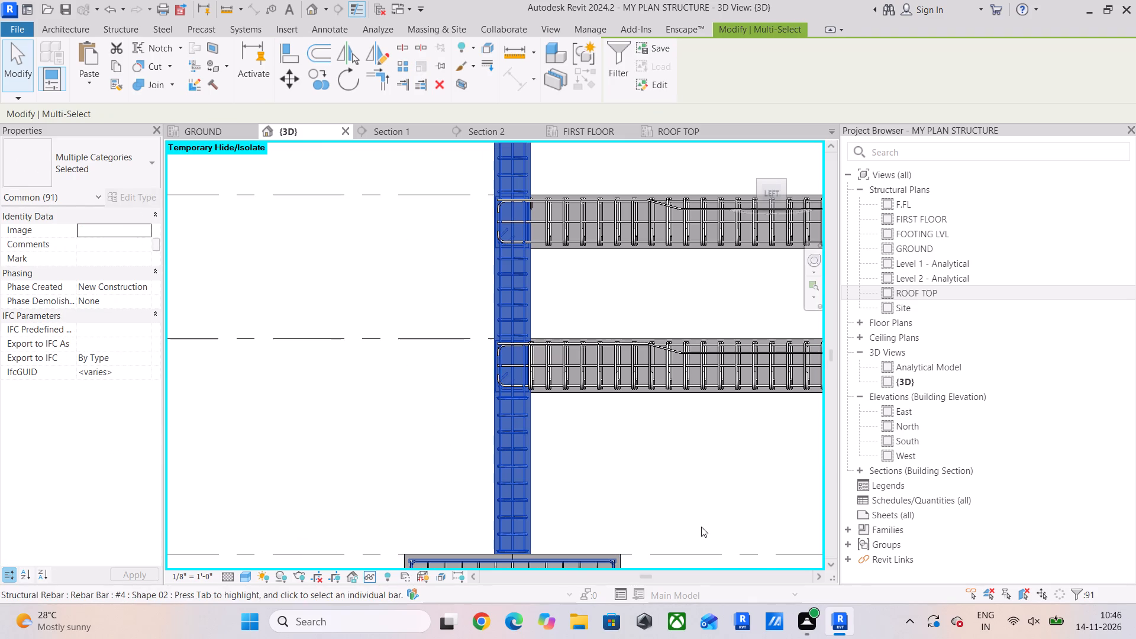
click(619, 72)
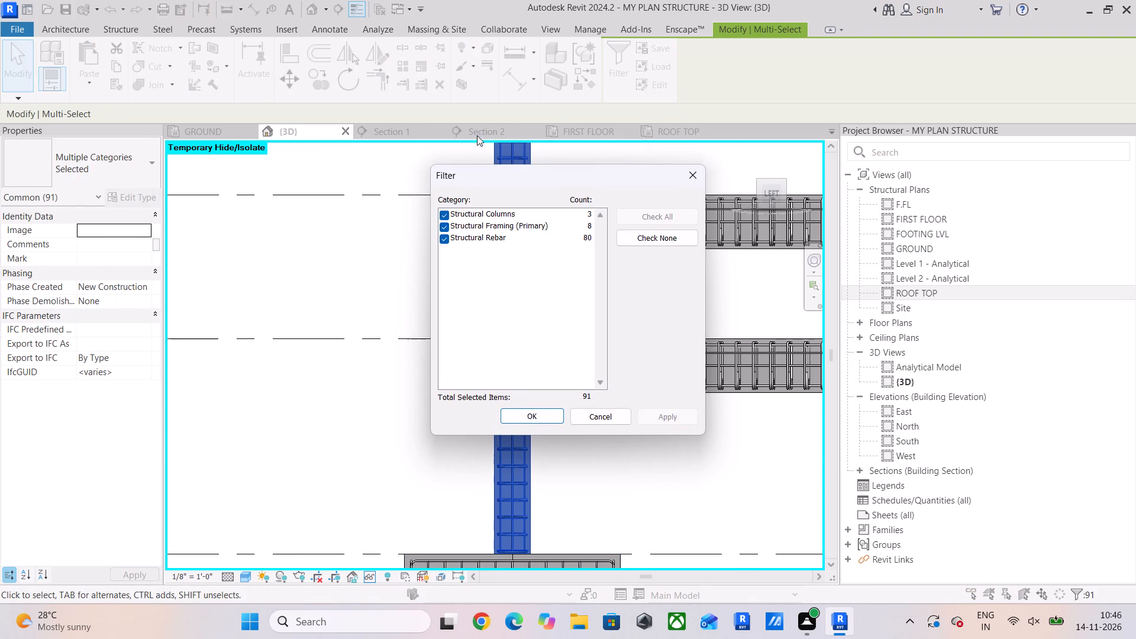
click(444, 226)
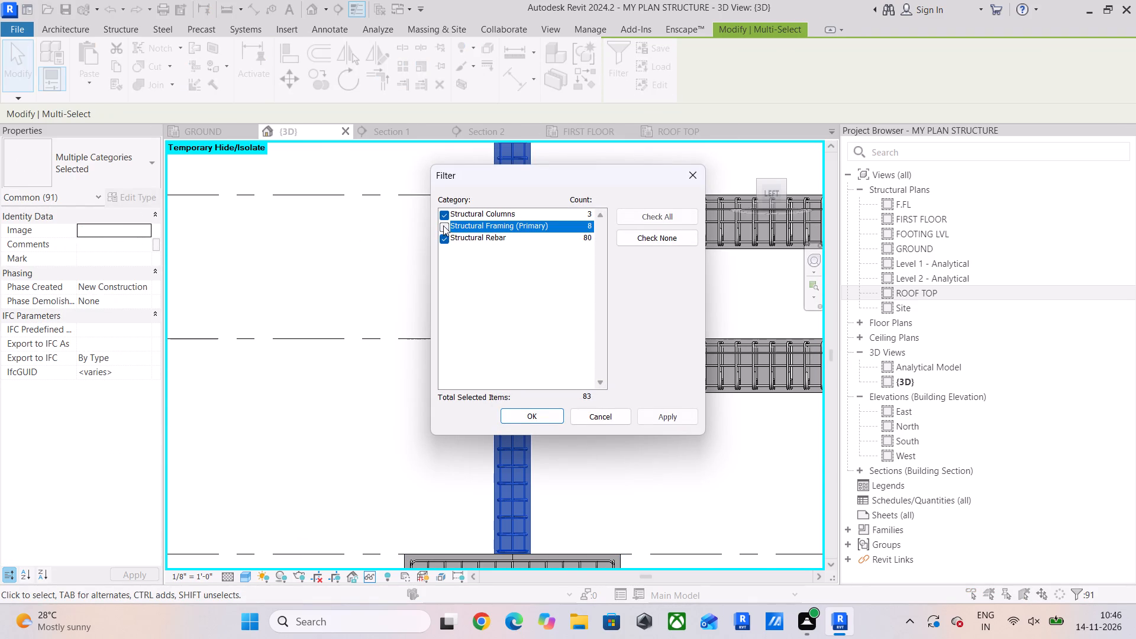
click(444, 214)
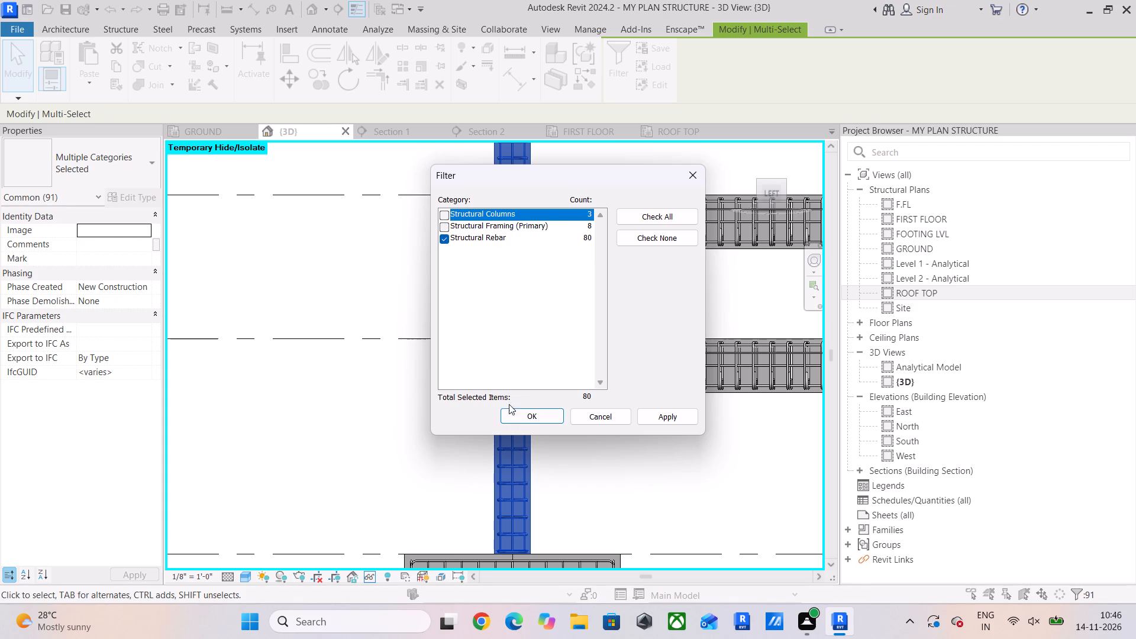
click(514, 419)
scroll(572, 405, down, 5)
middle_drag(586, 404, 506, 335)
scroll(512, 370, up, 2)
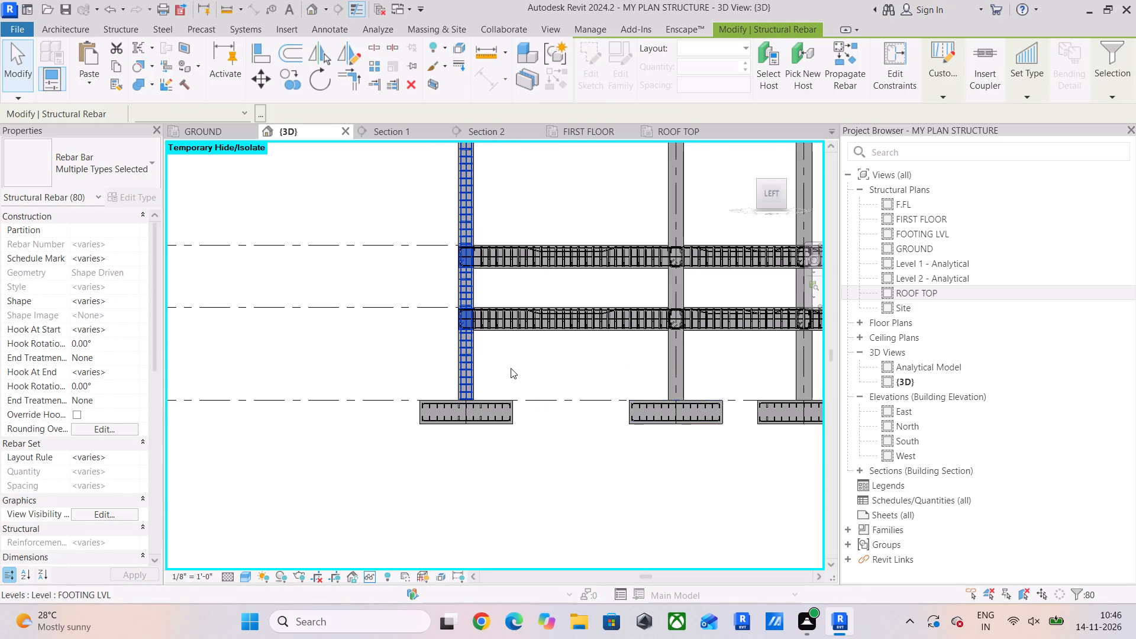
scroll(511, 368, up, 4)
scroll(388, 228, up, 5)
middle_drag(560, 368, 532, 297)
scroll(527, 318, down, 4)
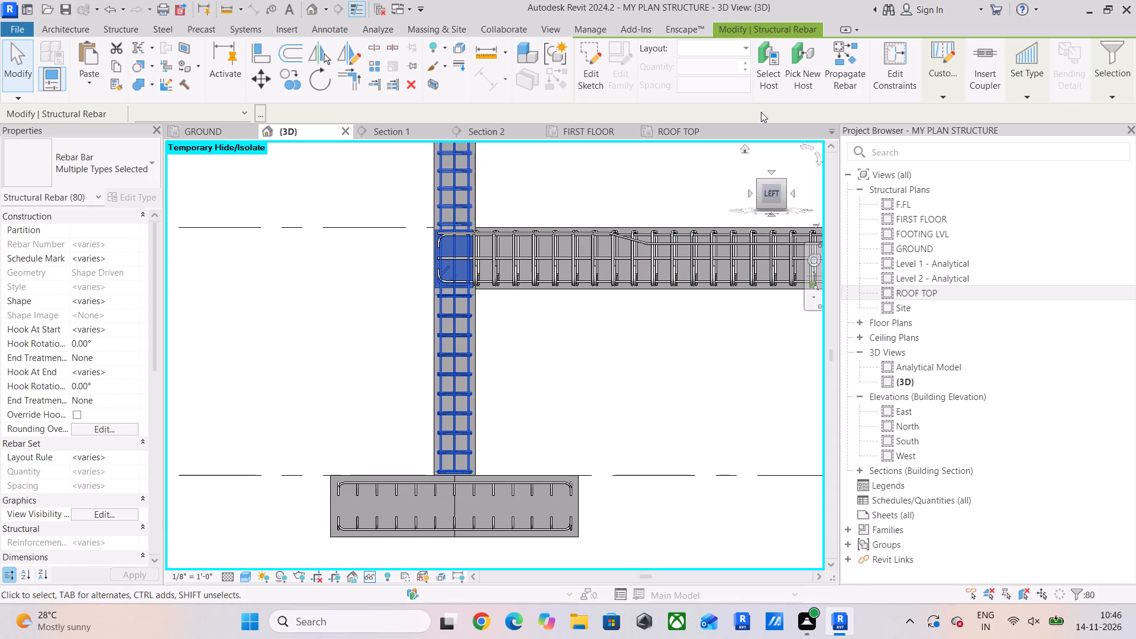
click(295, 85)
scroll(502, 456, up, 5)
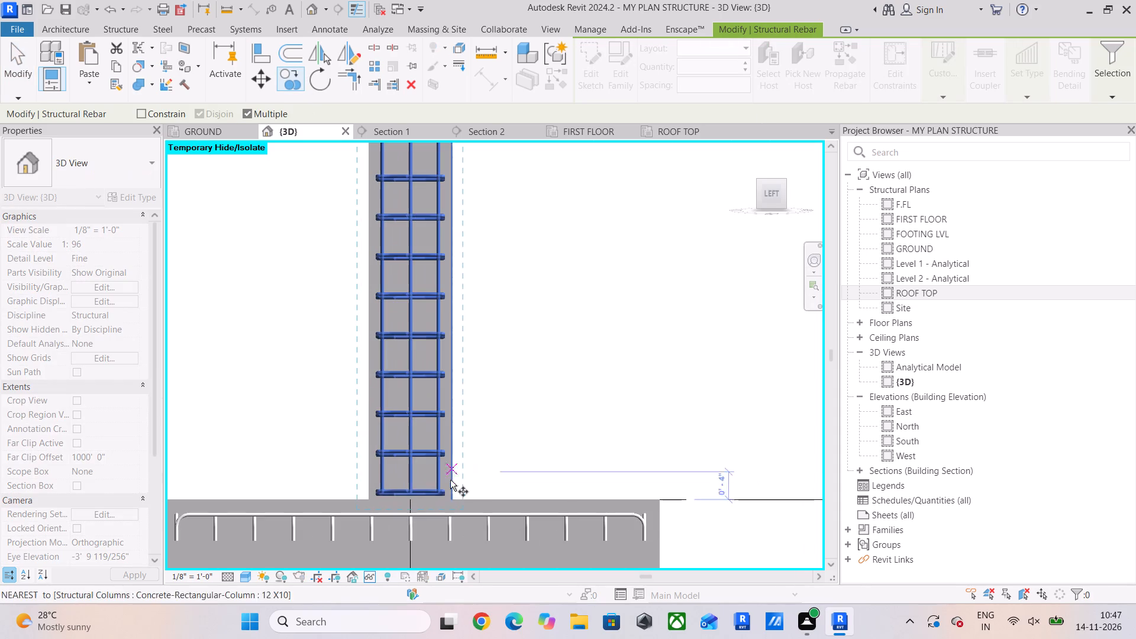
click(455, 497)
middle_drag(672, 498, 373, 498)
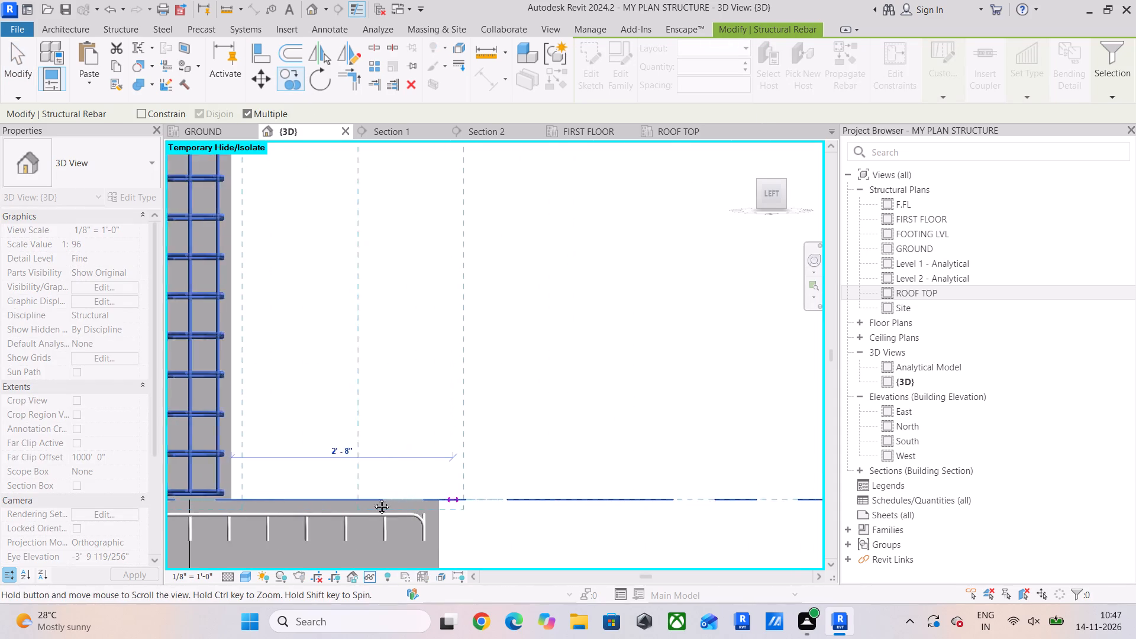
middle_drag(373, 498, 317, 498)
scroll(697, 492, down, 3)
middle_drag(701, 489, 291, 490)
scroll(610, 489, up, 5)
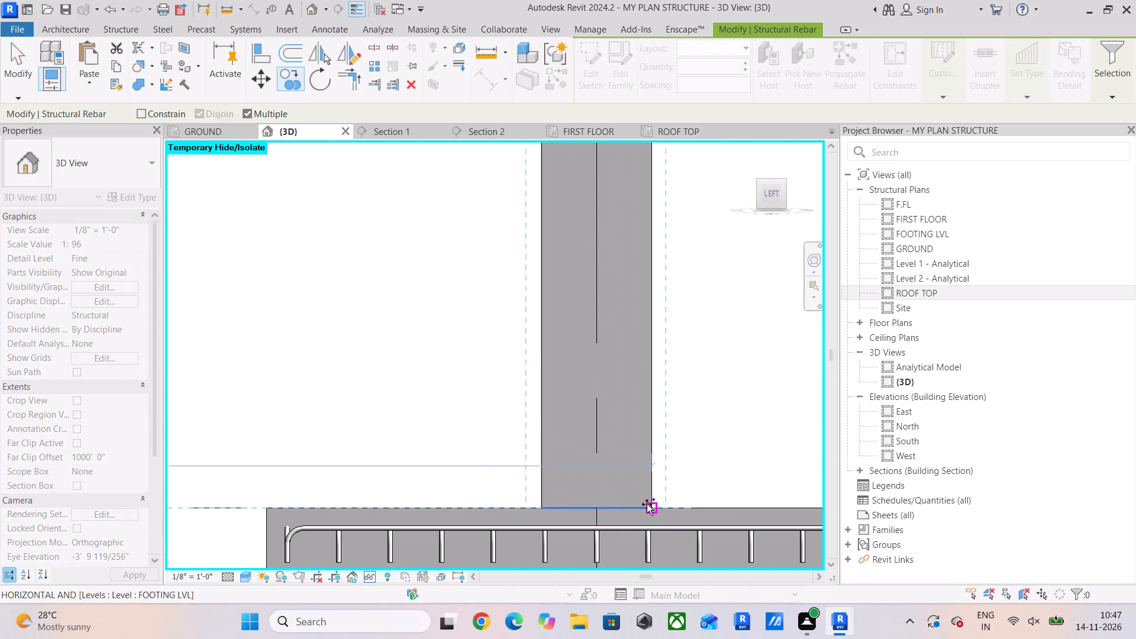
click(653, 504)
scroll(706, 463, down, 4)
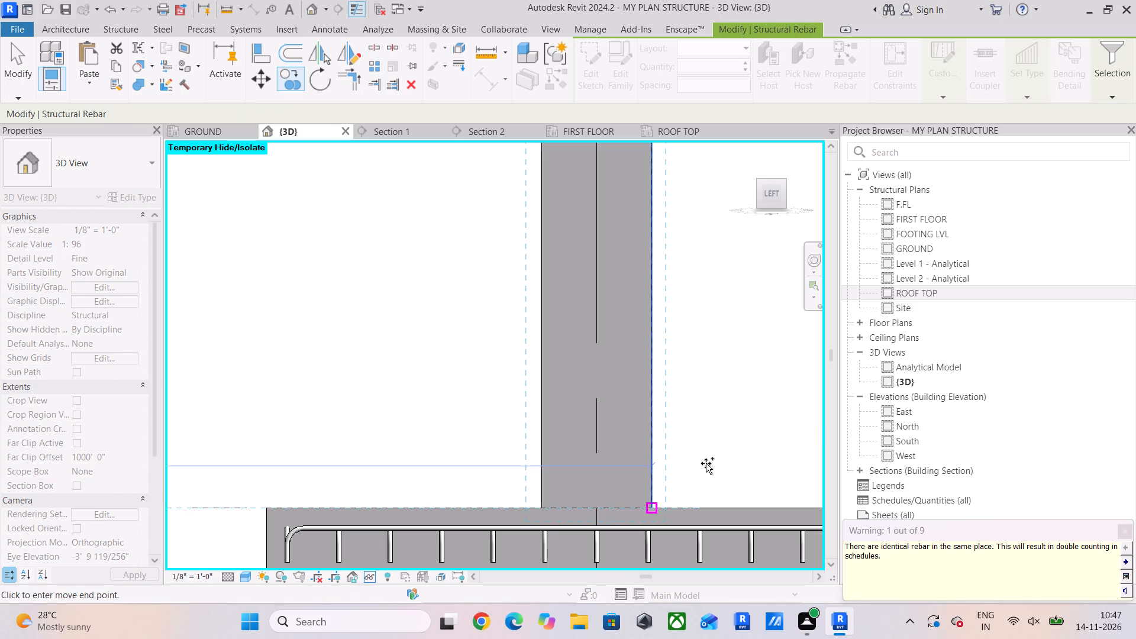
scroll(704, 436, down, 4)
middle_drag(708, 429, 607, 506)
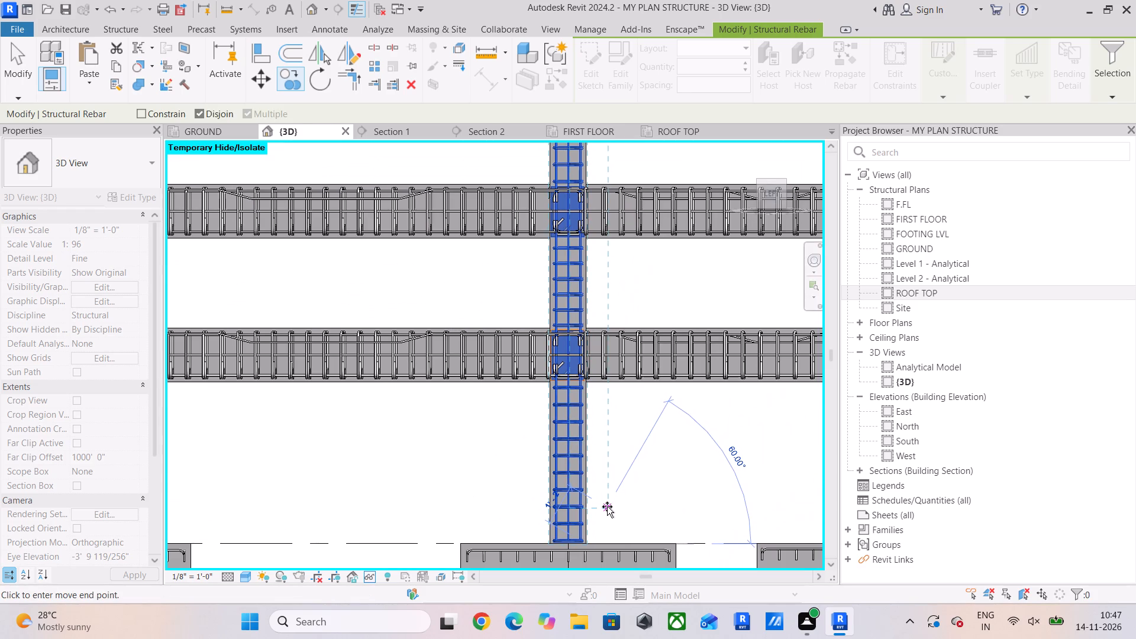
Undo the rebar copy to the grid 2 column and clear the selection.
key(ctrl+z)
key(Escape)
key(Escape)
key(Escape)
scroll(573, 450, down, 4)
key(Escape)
Propagate the corner column's rebar, aligned by host, to the columns on grids 2 to 7.
middle_drag(499, 440, 525, 468)
scroll(499, 440, down, 1)
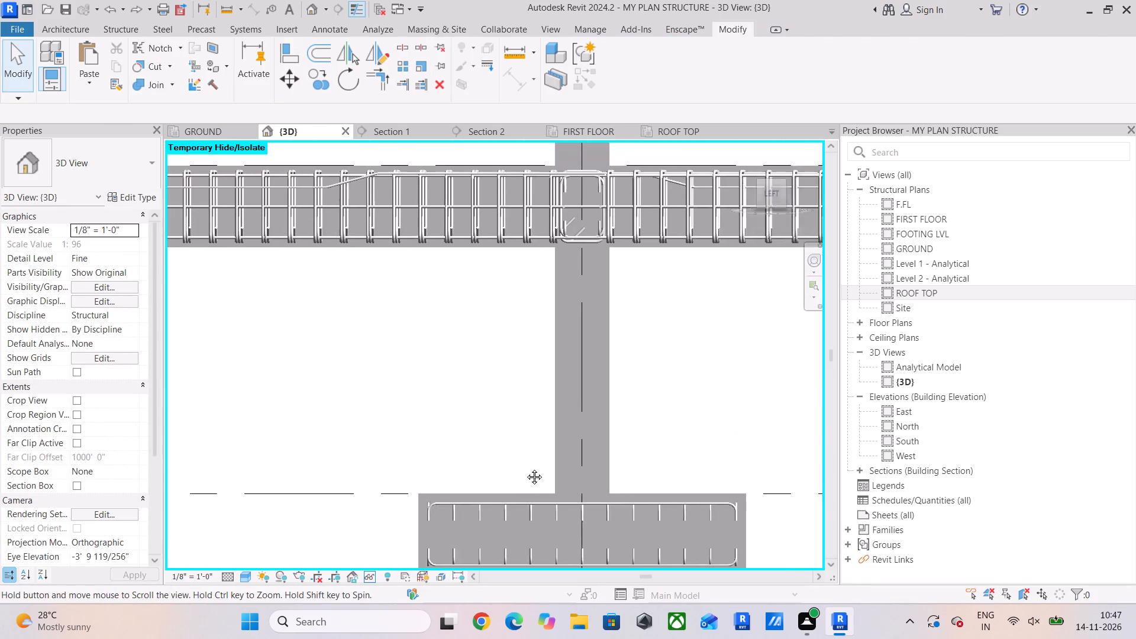
middle_drag(525, 468, 625, 478)
scroll(213, 482, down, 8)
middle_drag(213, 482, 569, 491)
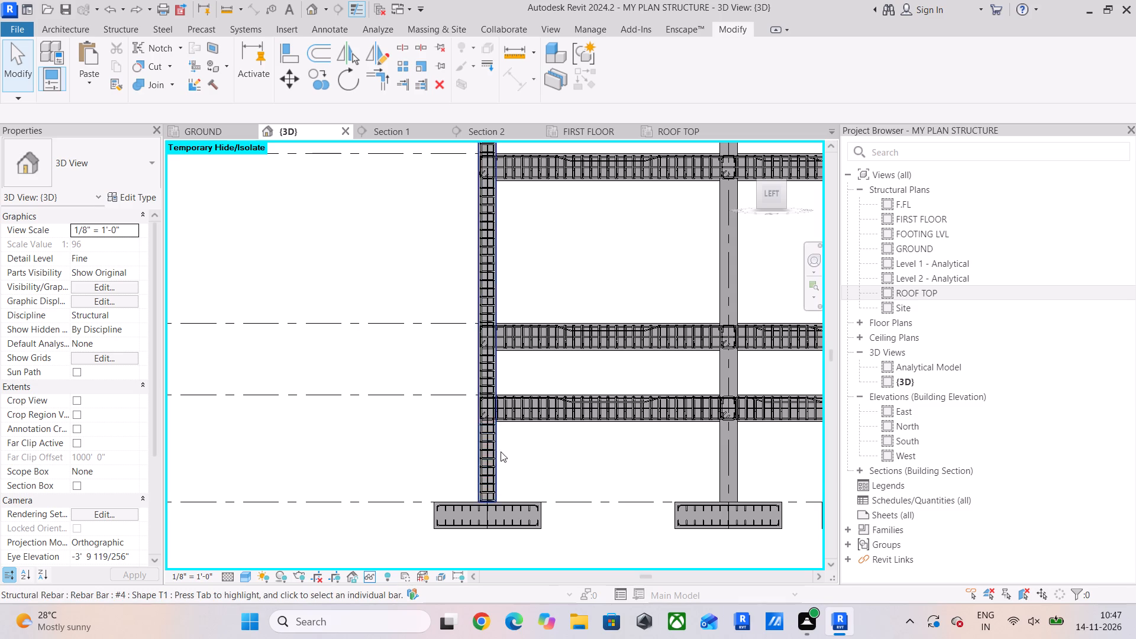
scroll(479, 427, up, 5)
click(472, 443)
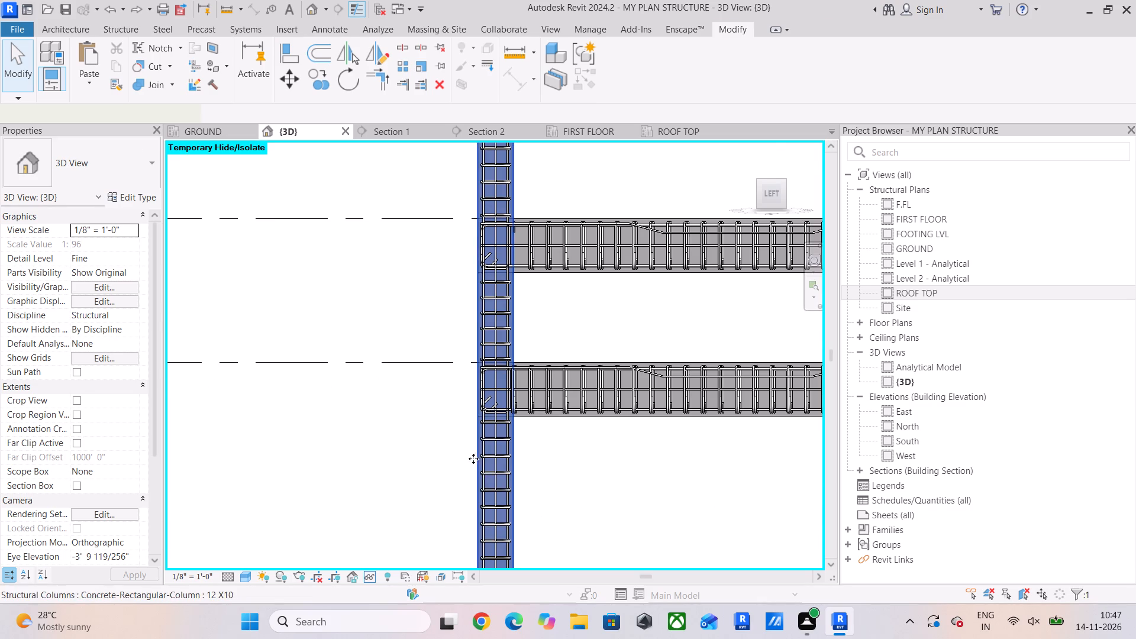
click(777, 54)
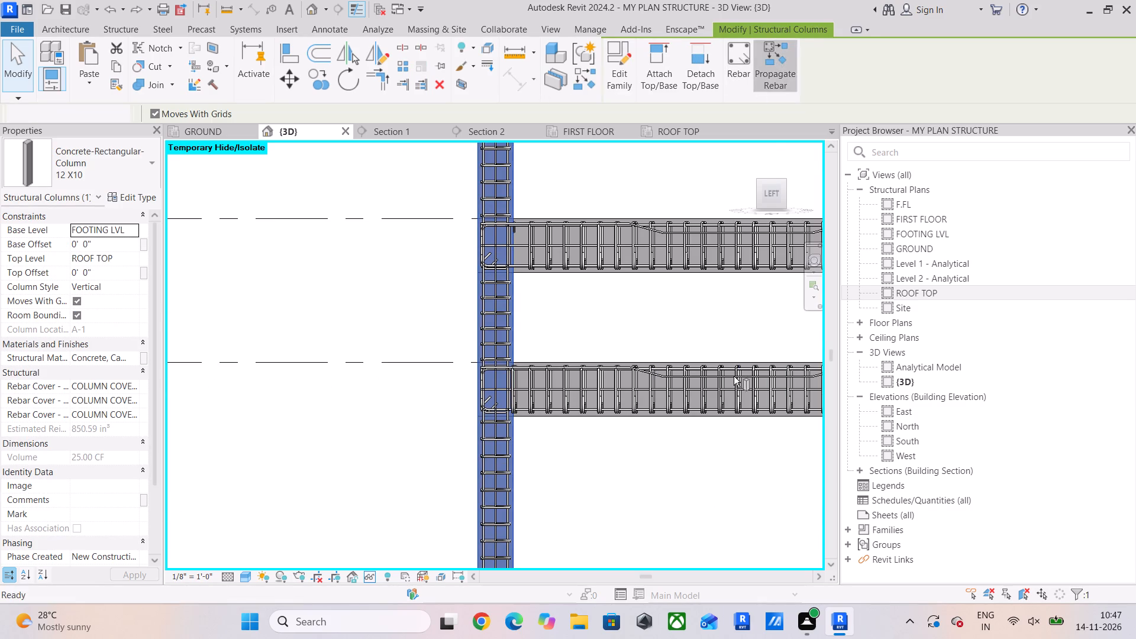
middle_drag(731, 392, 451, 343)
click(682, 453)
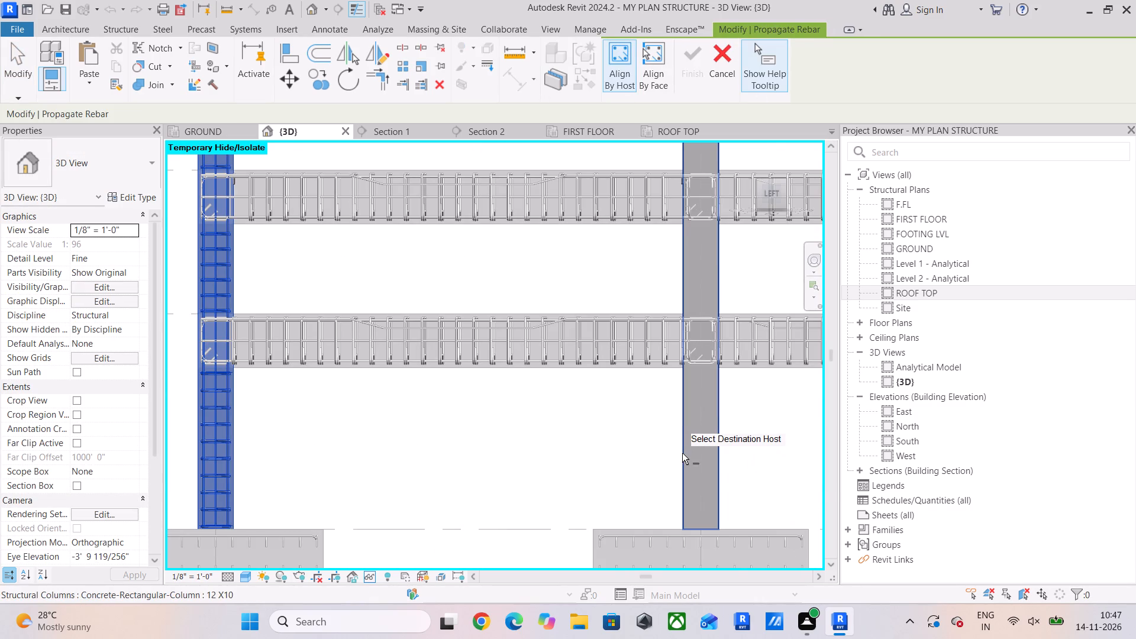
middle_drag(753, 397, 385, 398)
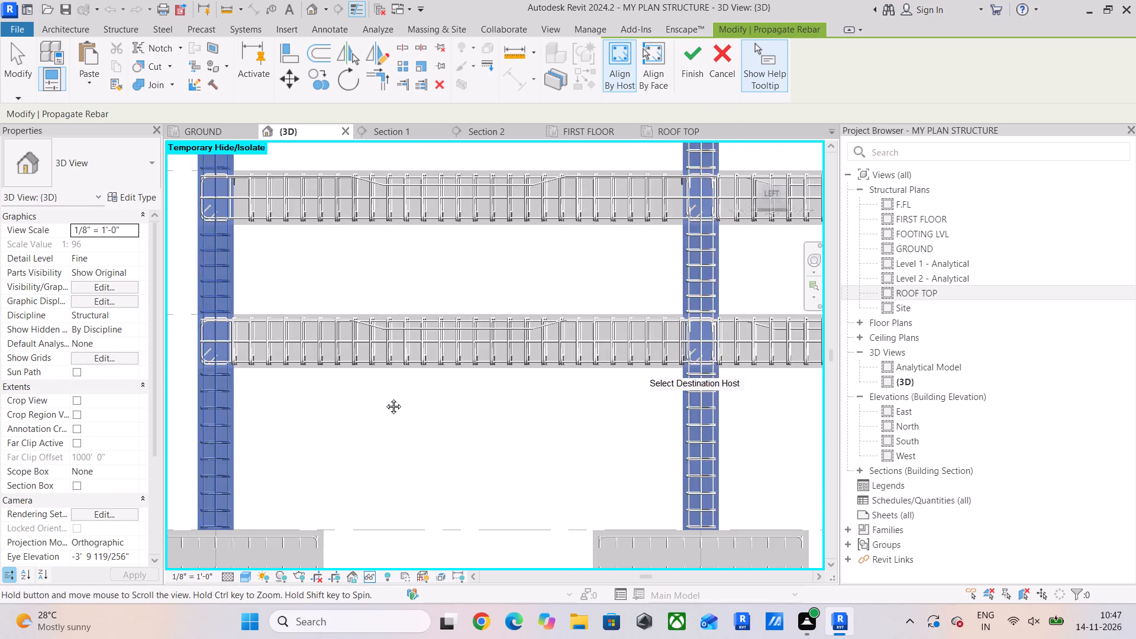
middle_drag(385, 398, 367, 399)
click(591, 464)
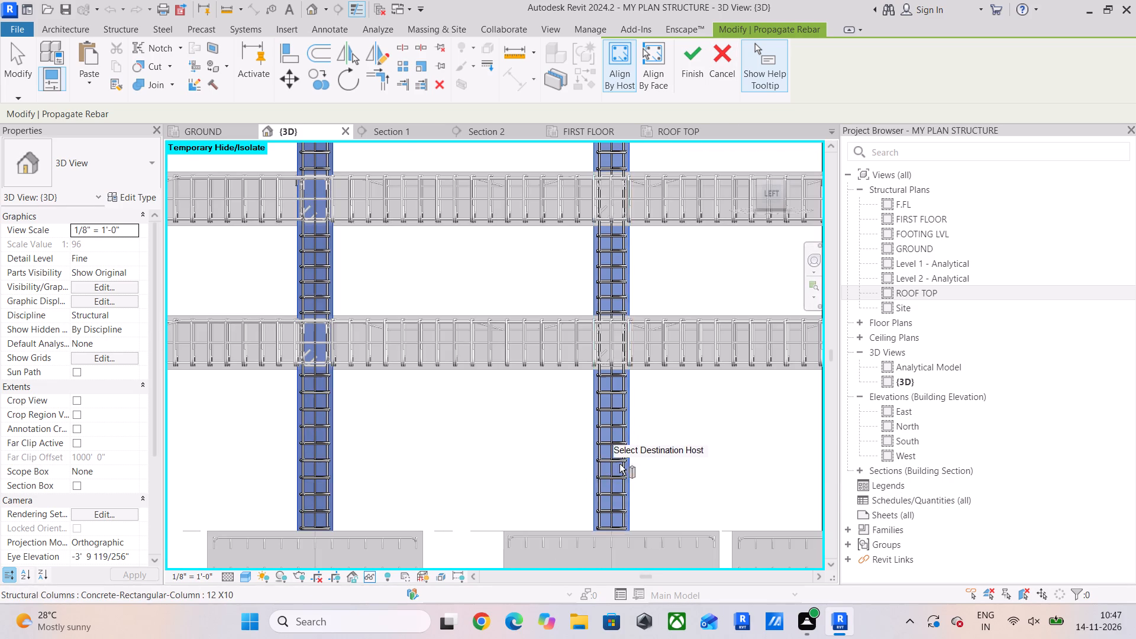
middle_drag(664, 458, 256, 458)
click(417, 457)
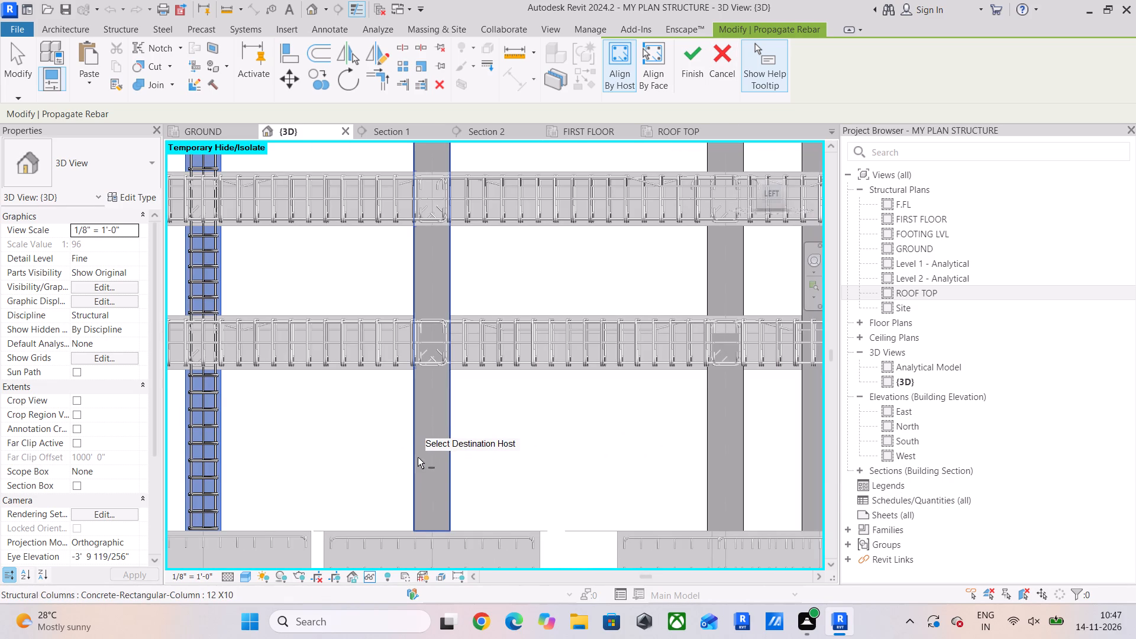
middle_drag(551, 456, 385, 456)
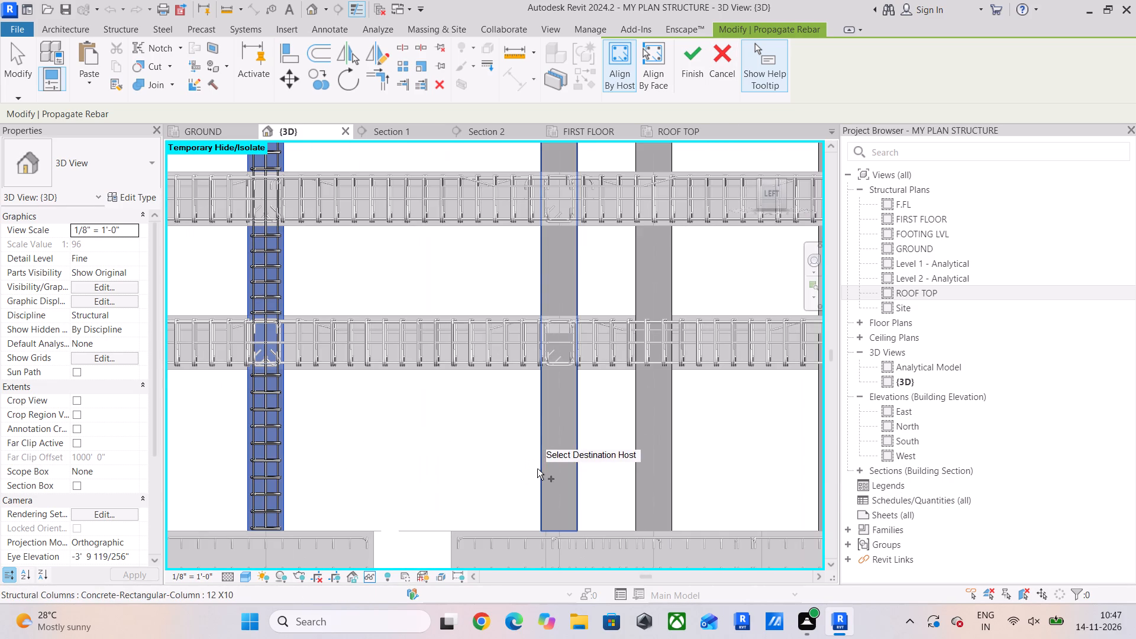
click(537, 469)
middle_drag(549, 477, 405, 477)
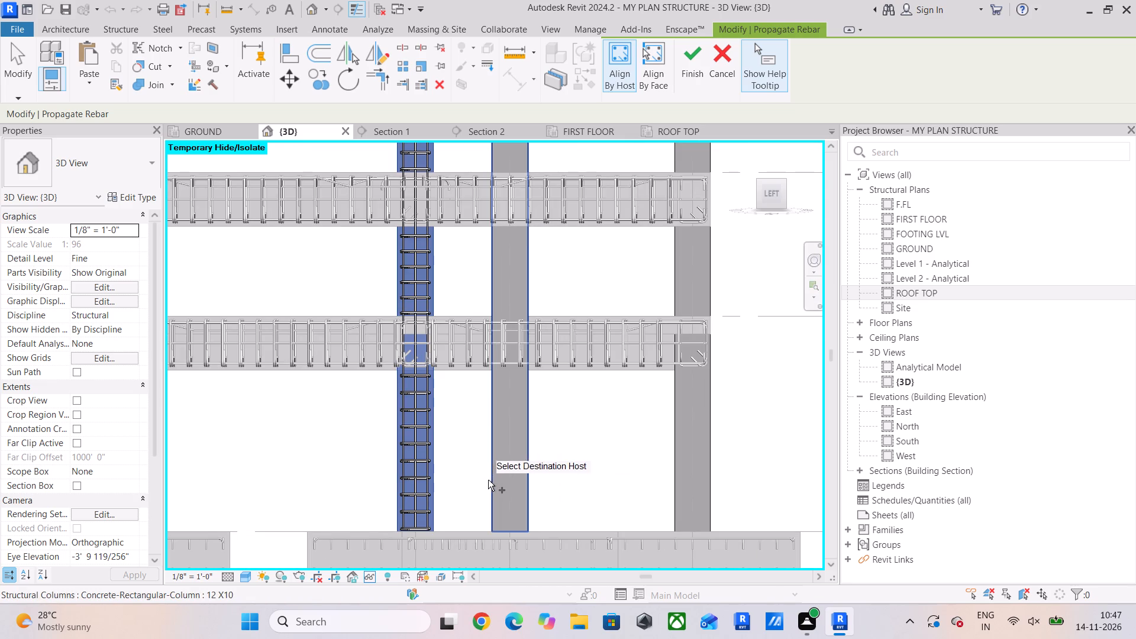
click(489, 479)
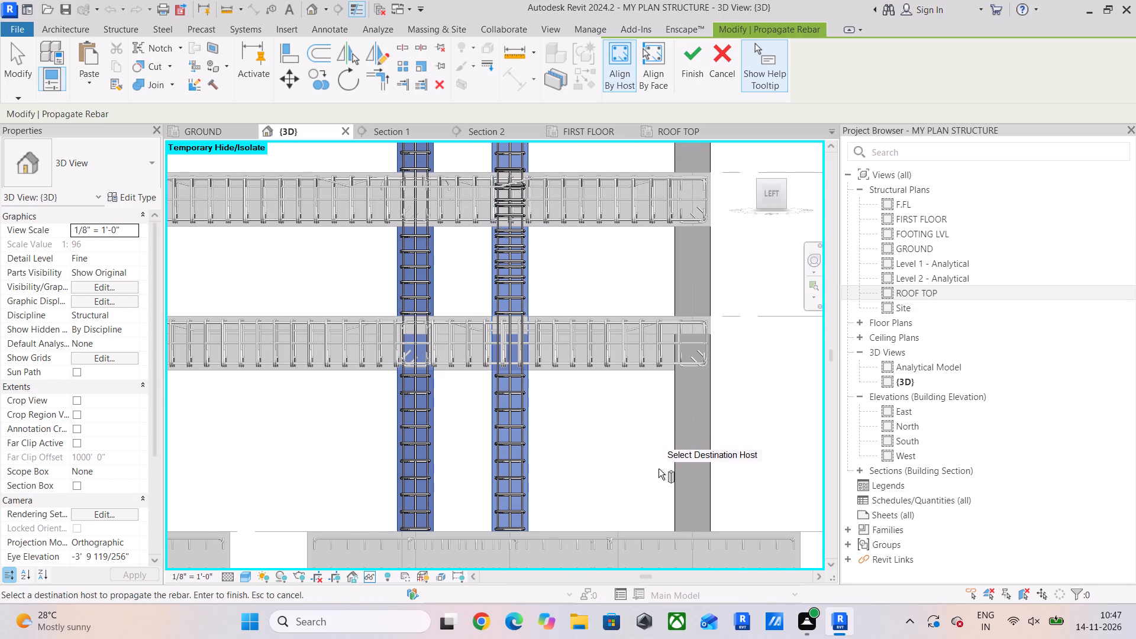
click(676, 459)
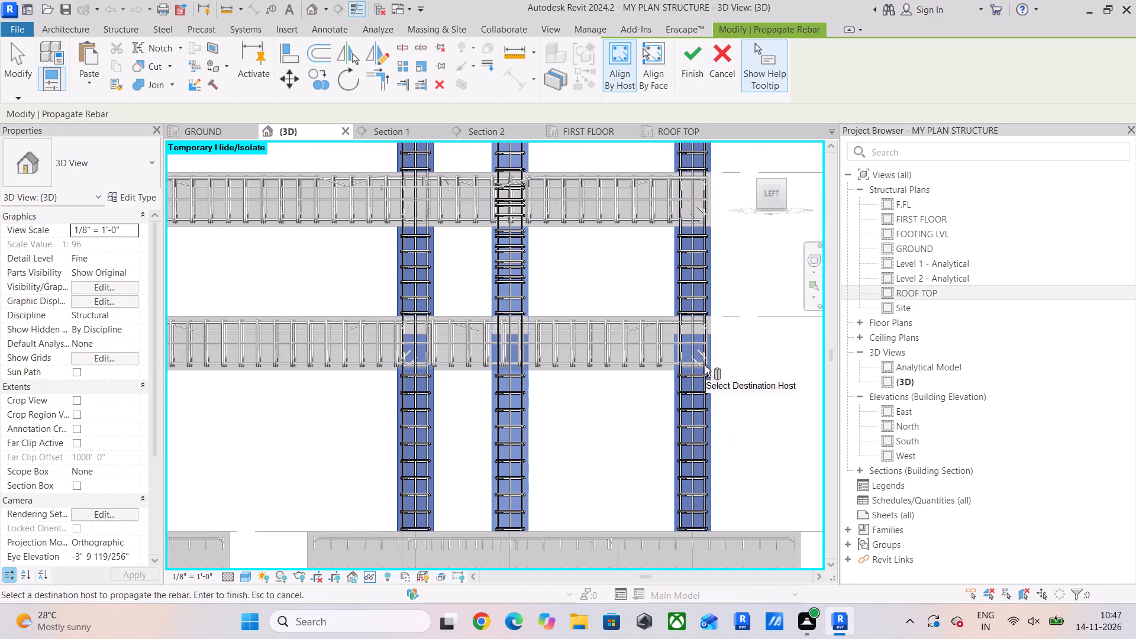
click(699, 64)
Delete the #4 T1 tie set that runs down through the second beam from the bottom in the grid 6 column.
click(519, 273)
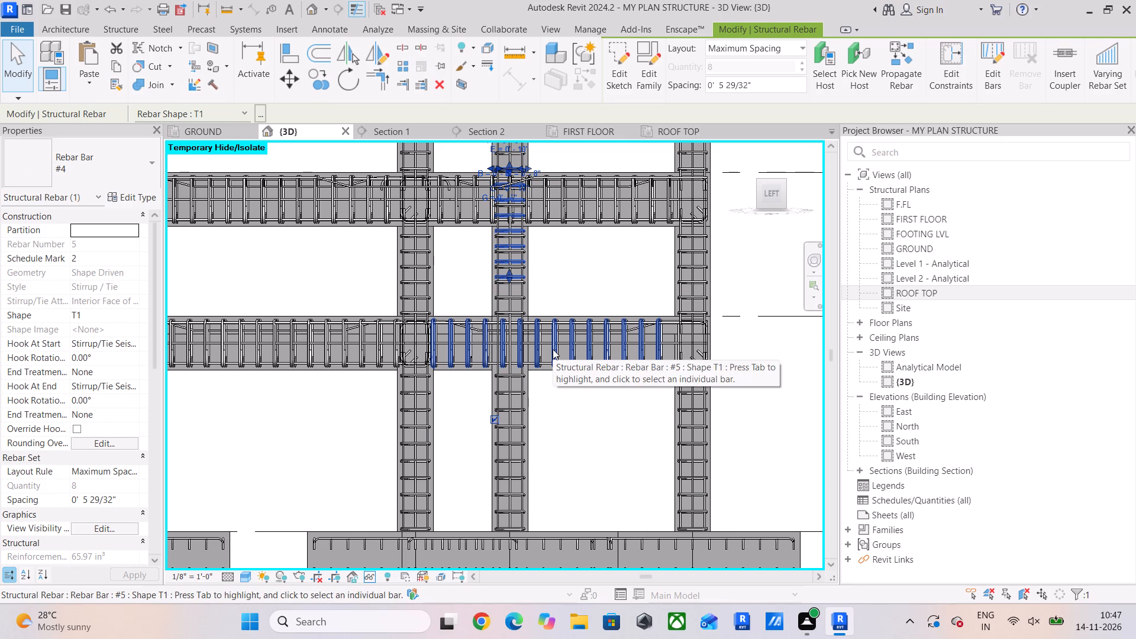
key(Delete)
Shorten the grid 6 column's #4 T1 tie set above the second beam to start just above that beam, giving 17 ties.
click(516, 286)
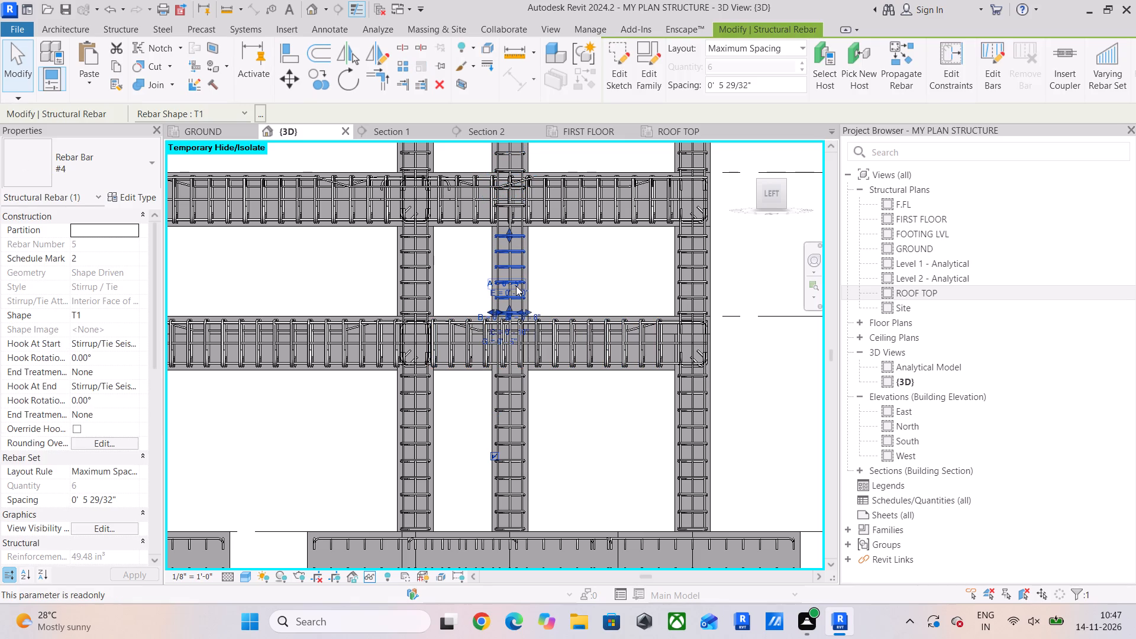
scroll(511, 296, up, 5)
scroll(543, 462, down, 4)
middle_drag(555, 453, 566, 573)
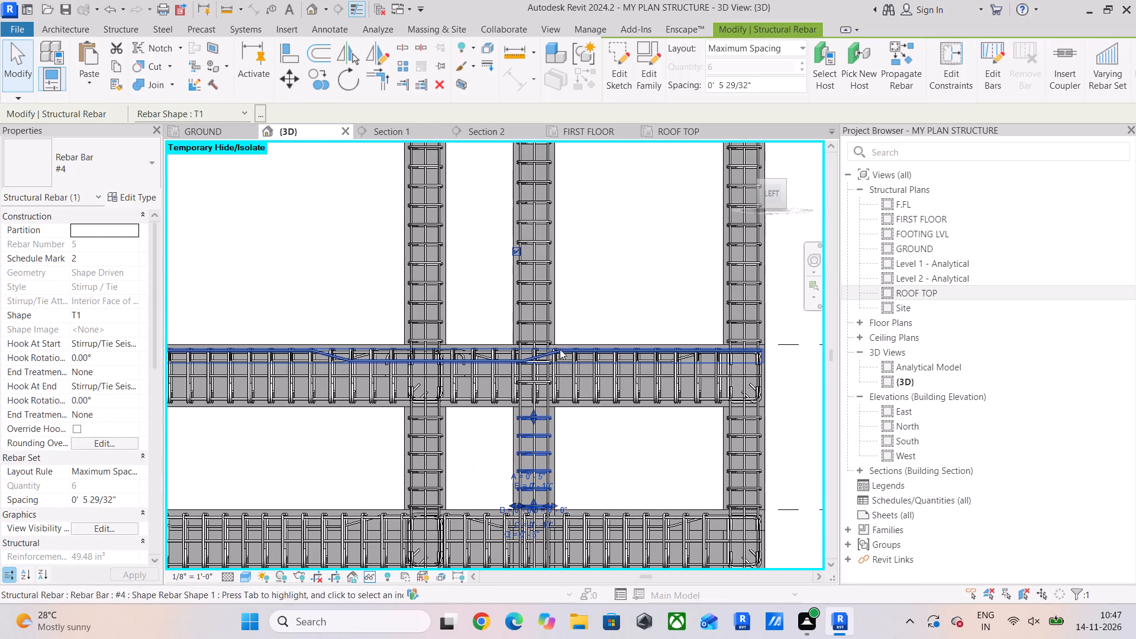
click(540, 324)
drag(535, 376, 541, 341)
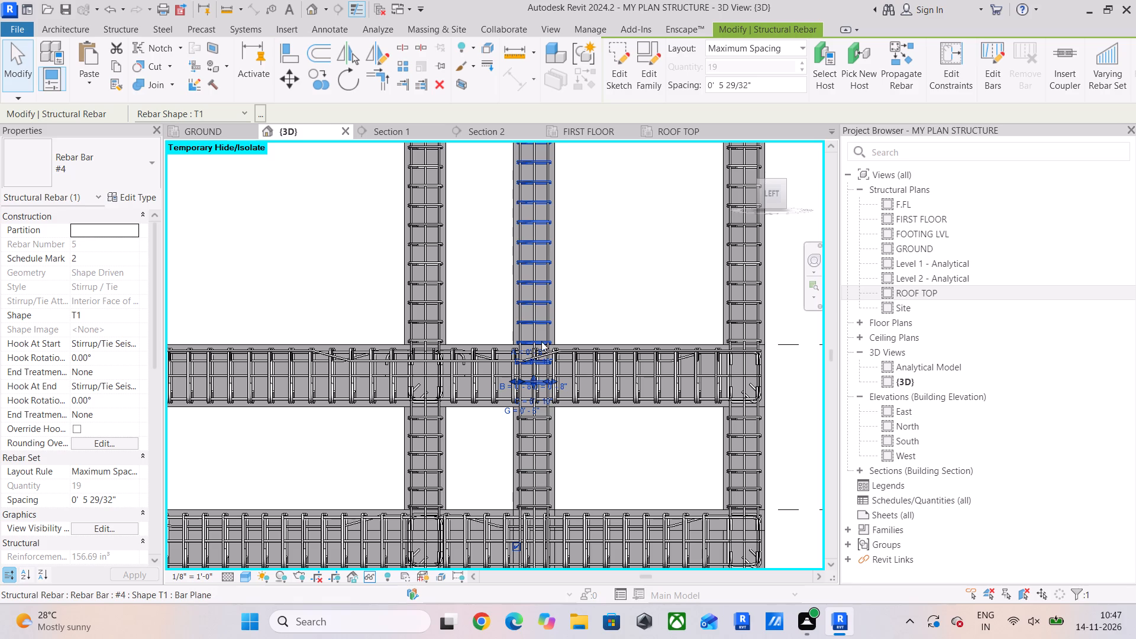
drag(541, 341, 541, 338)
scroll(528, 312, up, 5)
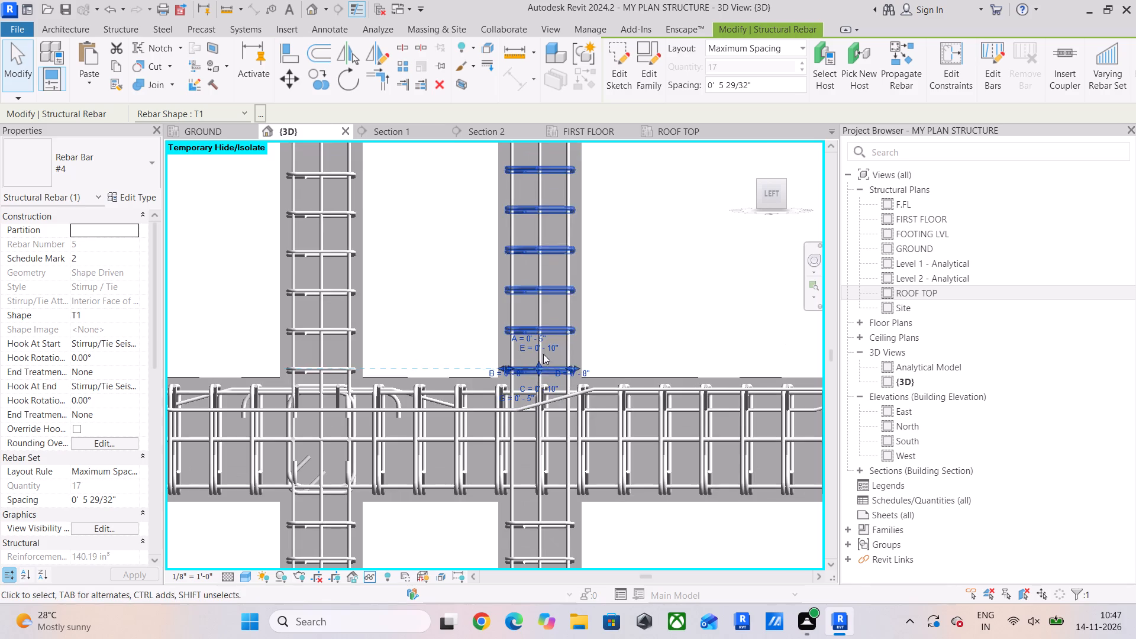
Examine the propagated tie sets in the upper storeys of the columns near grids 6 and 7.
scroll(680, 295, down, 6)
middle_drag(680, 296, 606, 587)
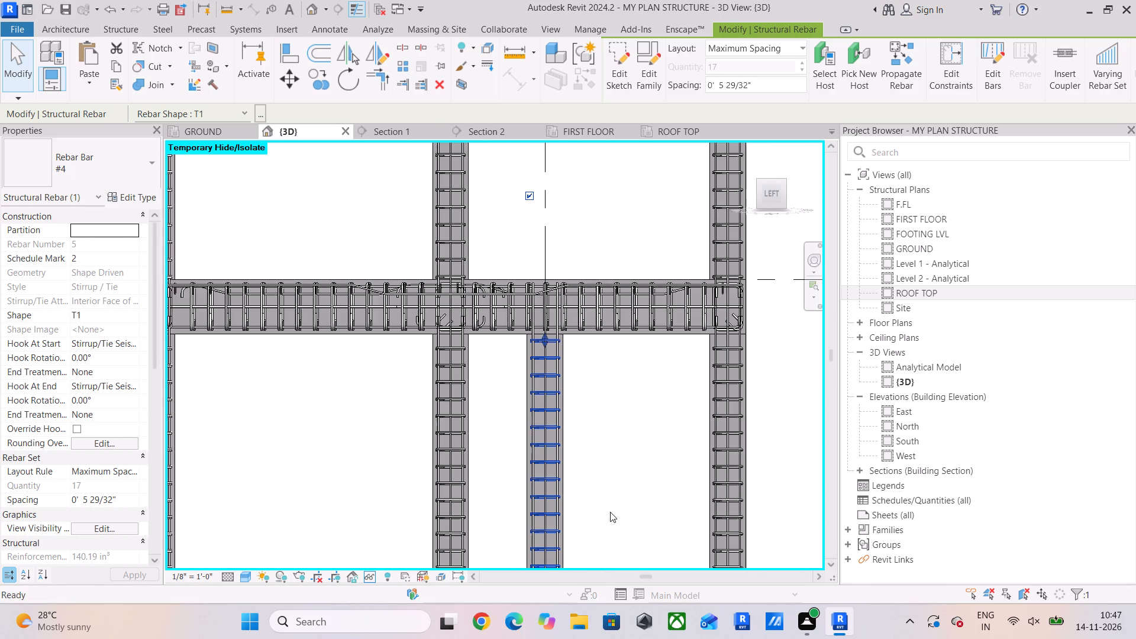
middle_drag(621, 418, 624, 476)
scroll(625, 476, down, 6)
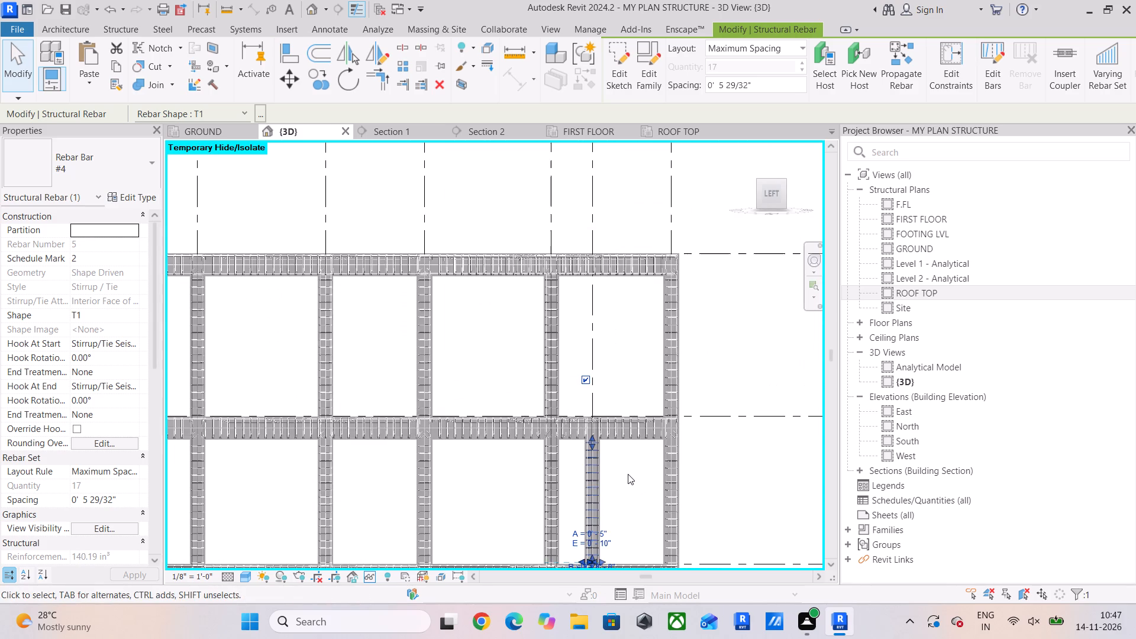
scroll(627, 486, down, 3)
middle_drag(627, 486, 597, 343)
scroll(605, 409, up, 3)
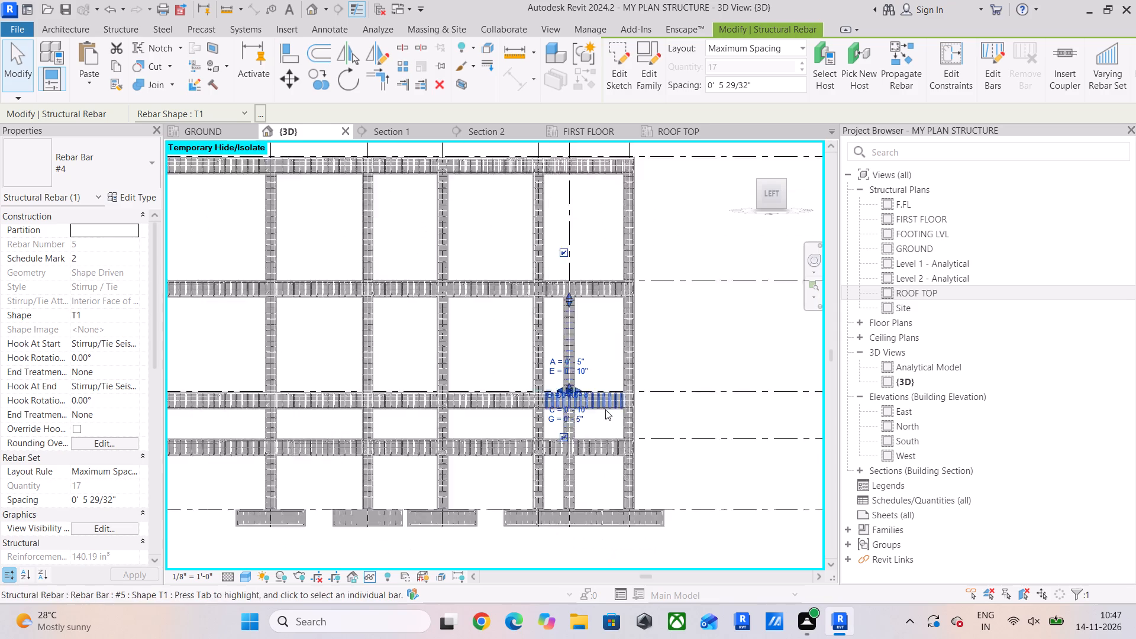
scroll(605, 409, up, 2)
middle_drag(711, 435, 716, 584)
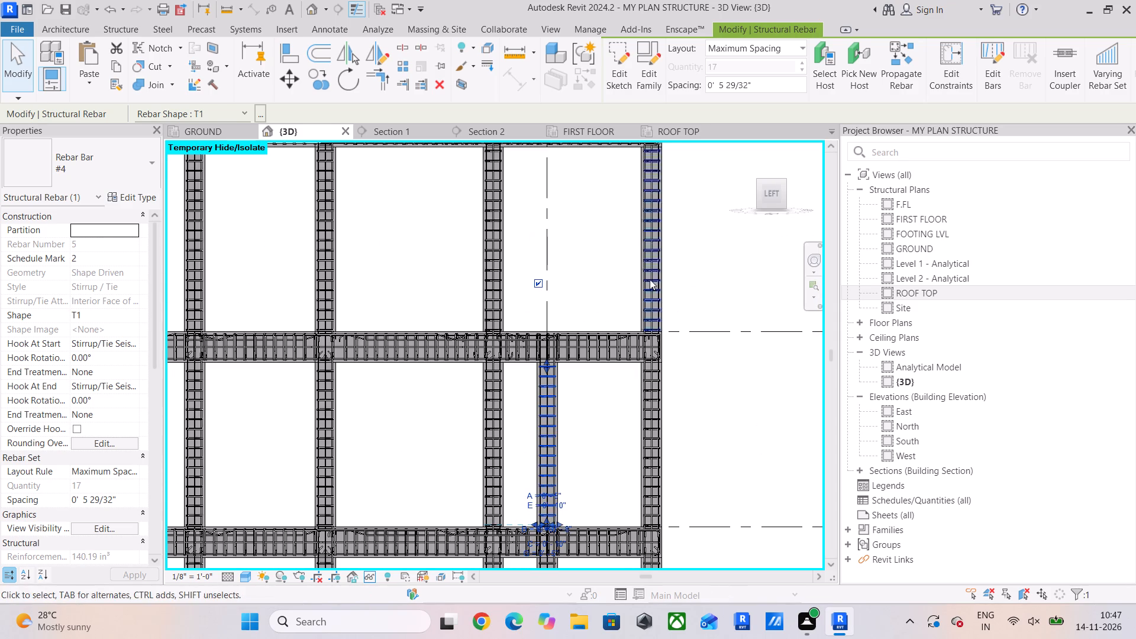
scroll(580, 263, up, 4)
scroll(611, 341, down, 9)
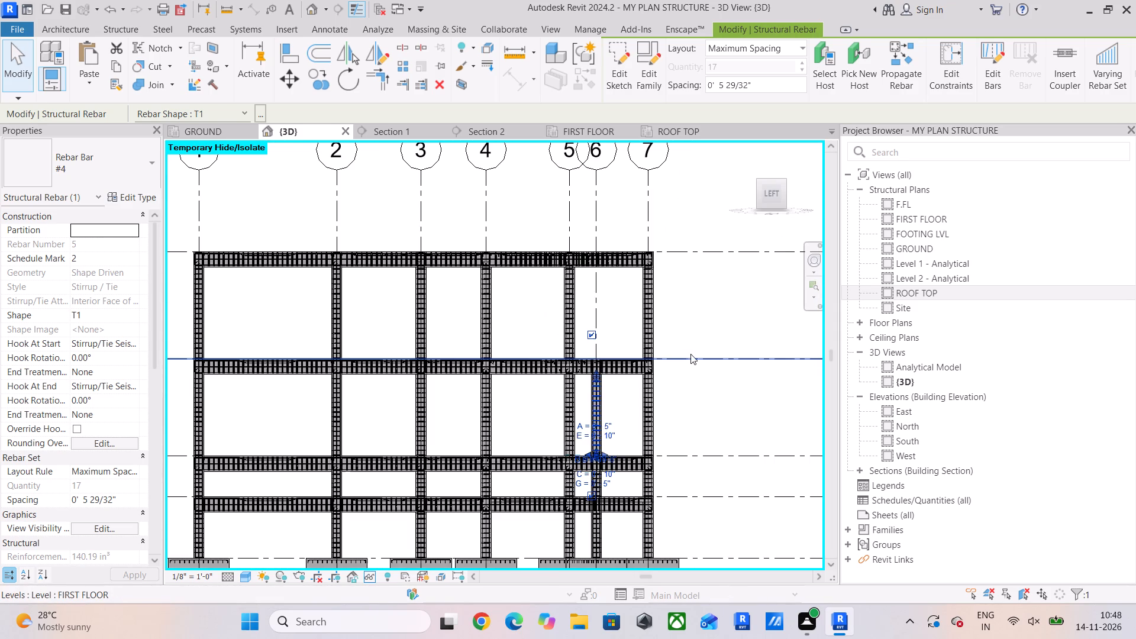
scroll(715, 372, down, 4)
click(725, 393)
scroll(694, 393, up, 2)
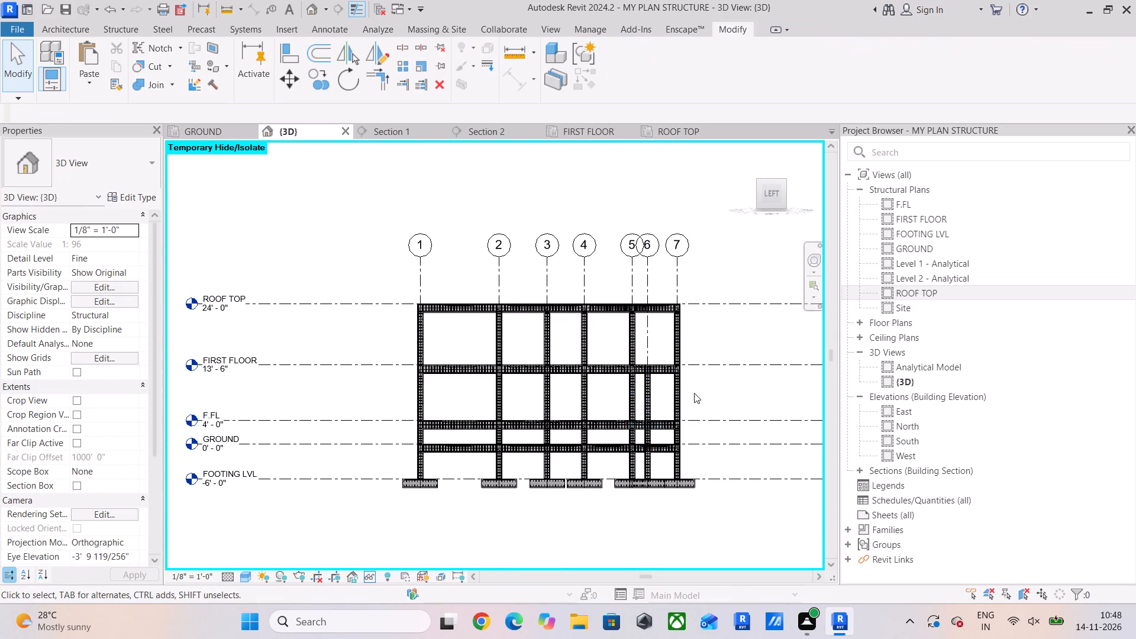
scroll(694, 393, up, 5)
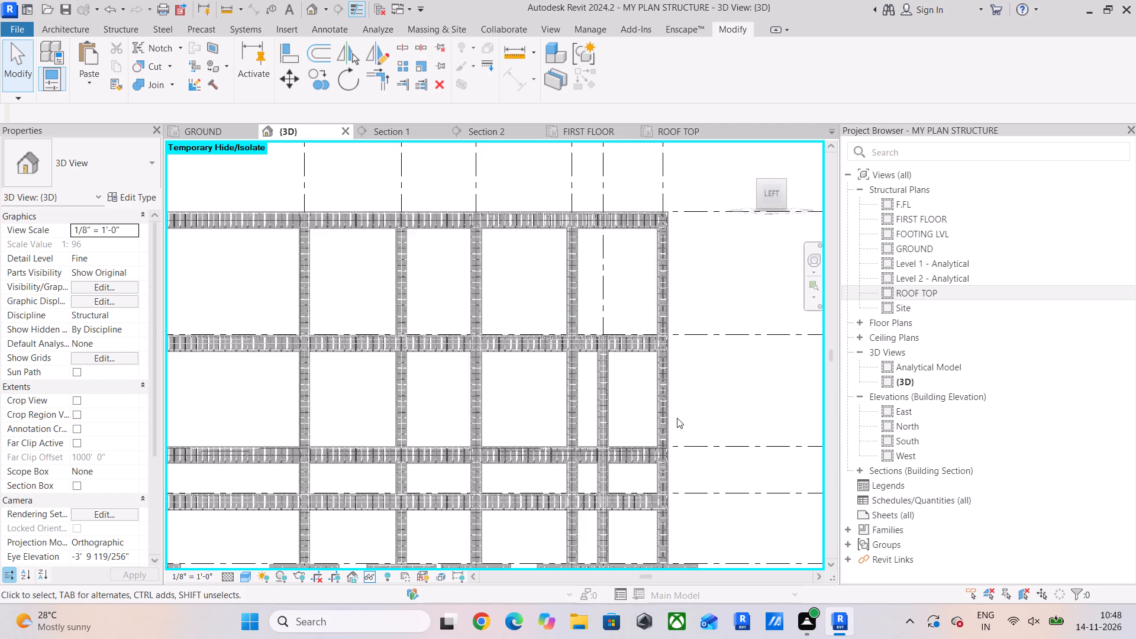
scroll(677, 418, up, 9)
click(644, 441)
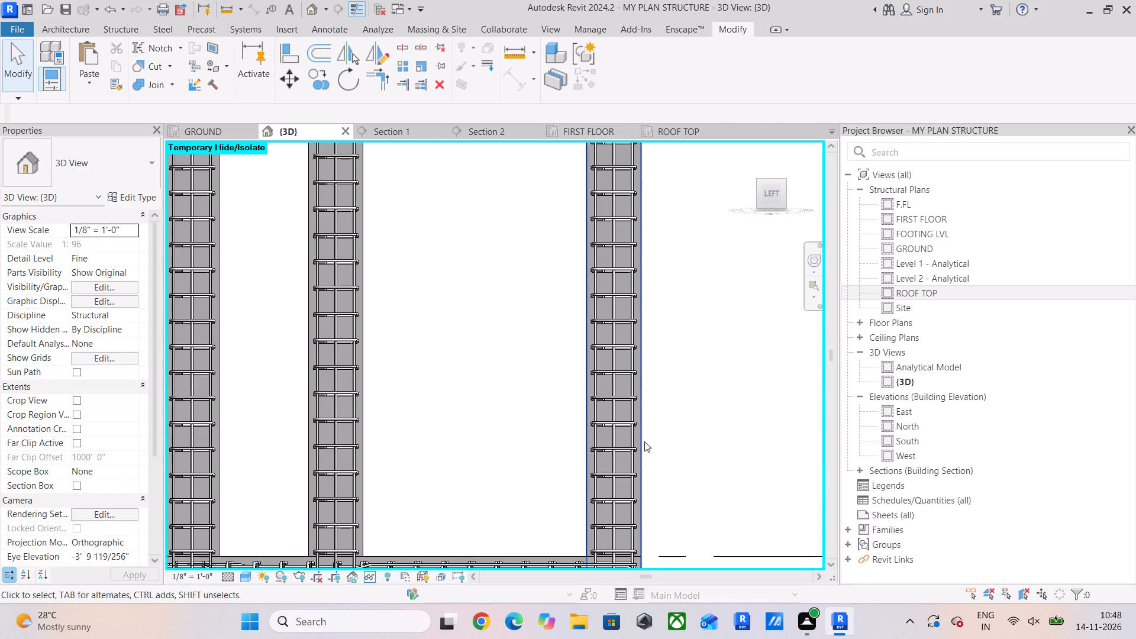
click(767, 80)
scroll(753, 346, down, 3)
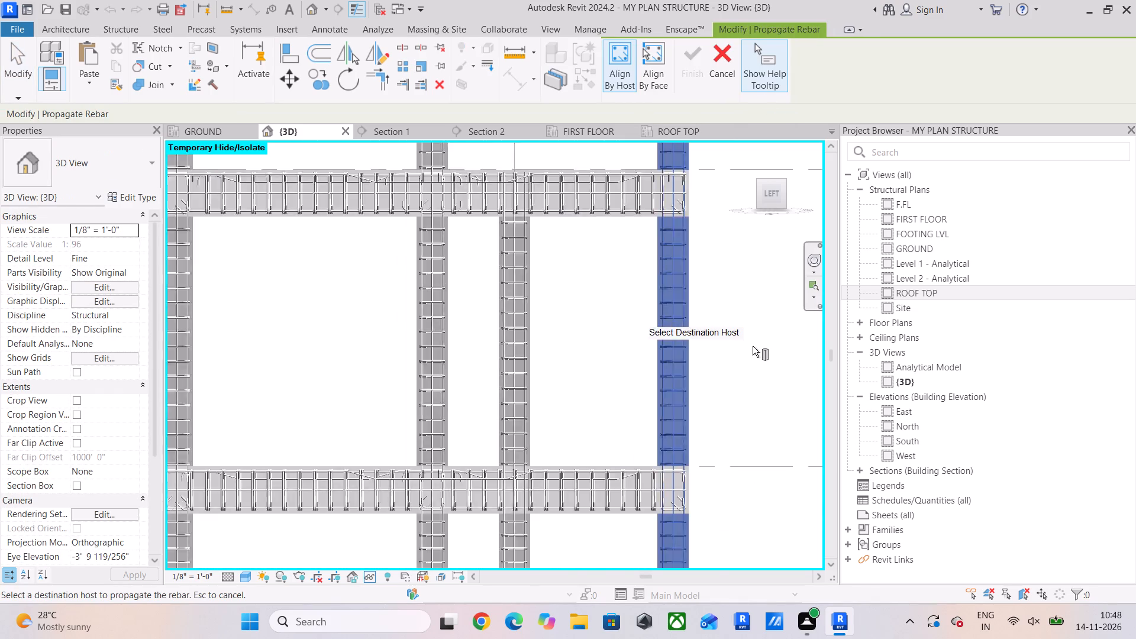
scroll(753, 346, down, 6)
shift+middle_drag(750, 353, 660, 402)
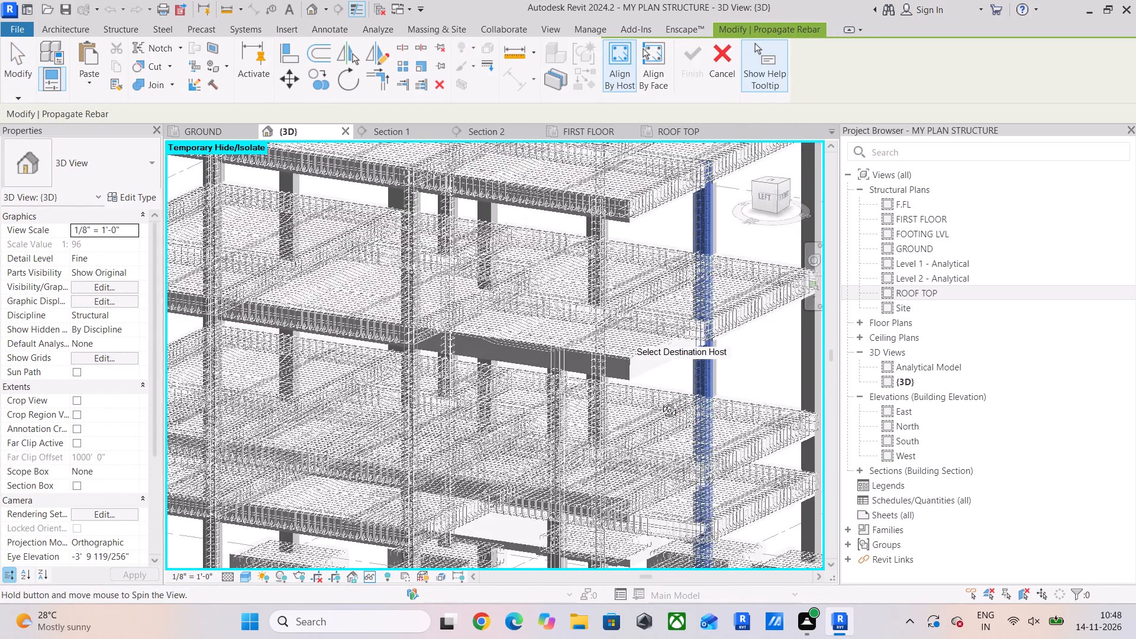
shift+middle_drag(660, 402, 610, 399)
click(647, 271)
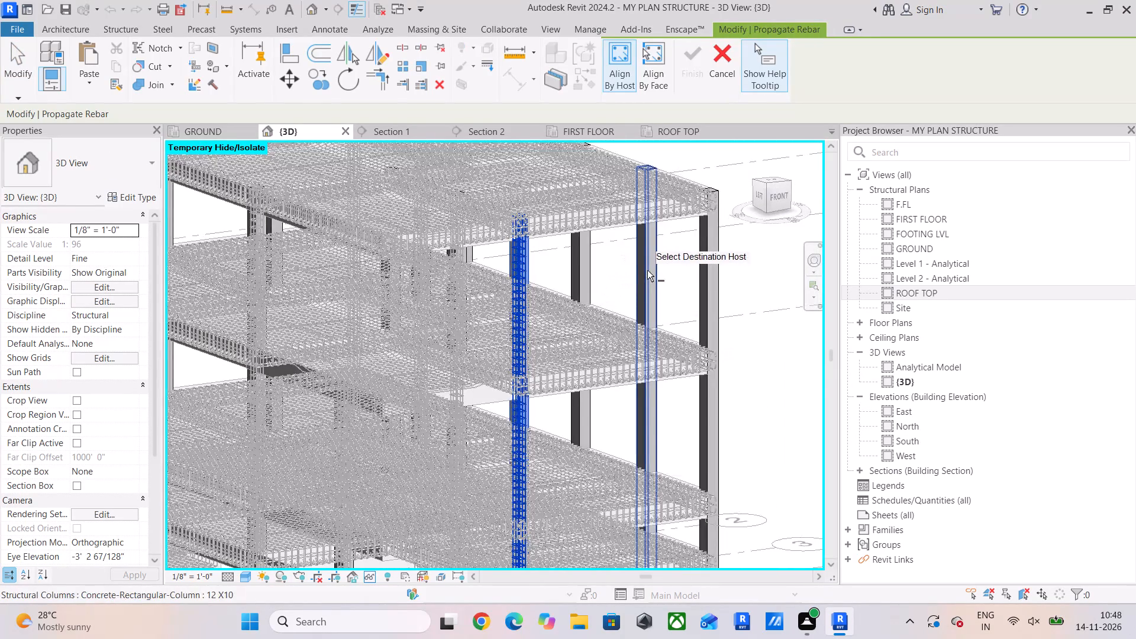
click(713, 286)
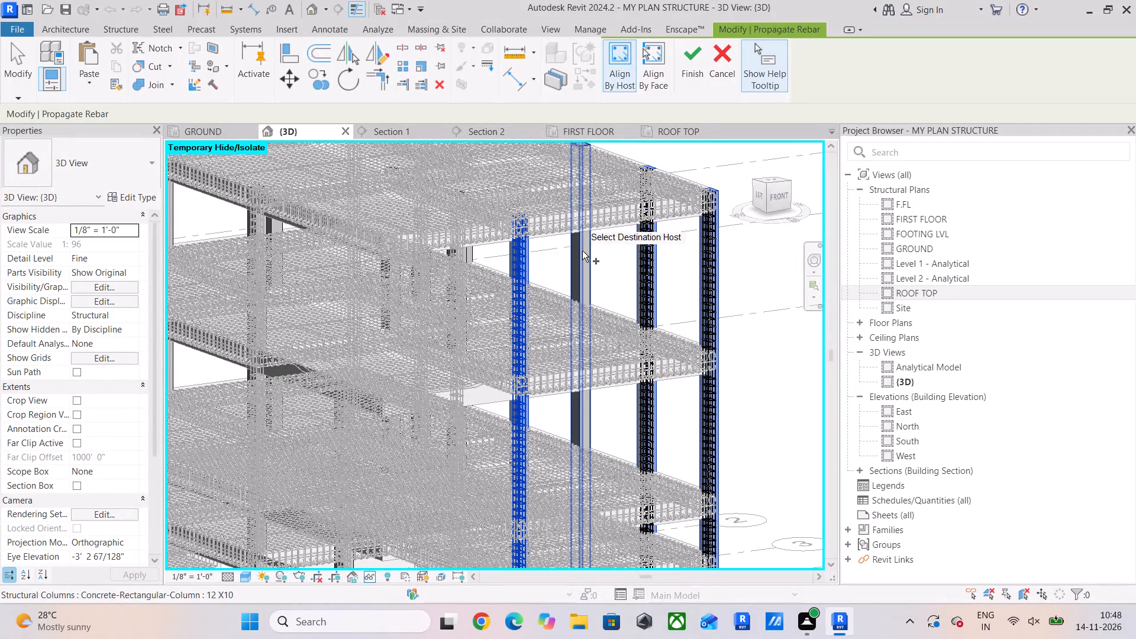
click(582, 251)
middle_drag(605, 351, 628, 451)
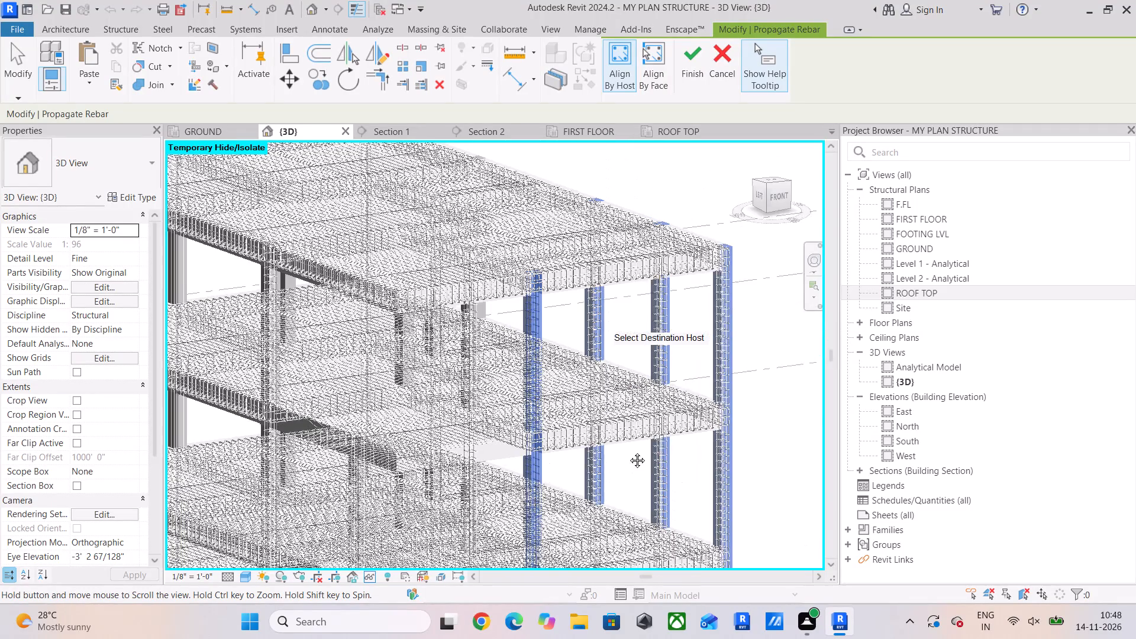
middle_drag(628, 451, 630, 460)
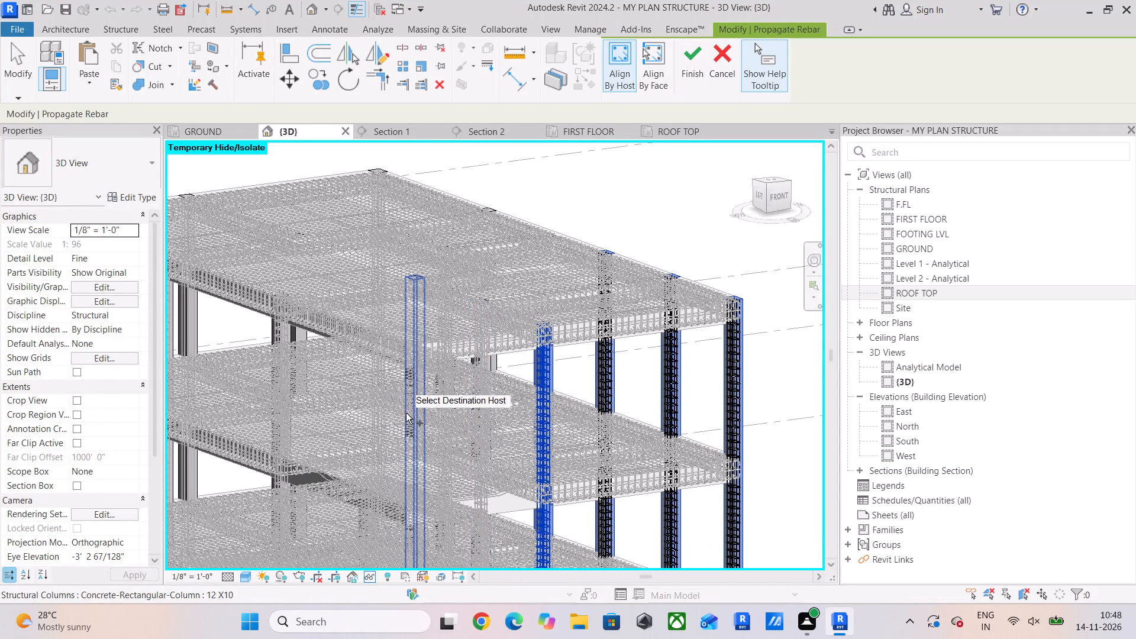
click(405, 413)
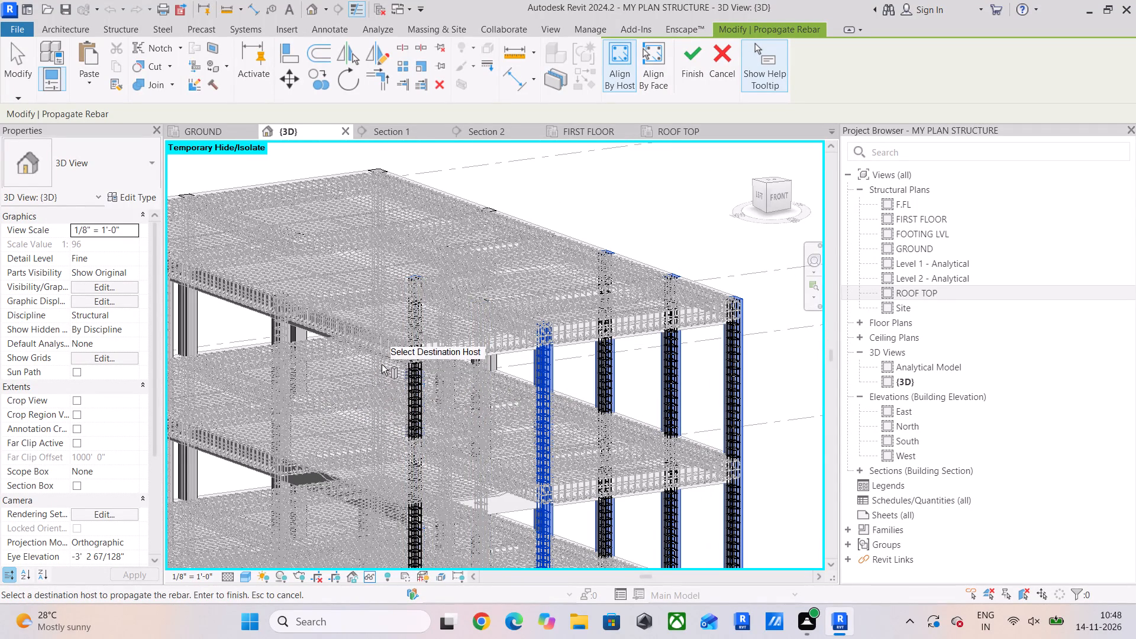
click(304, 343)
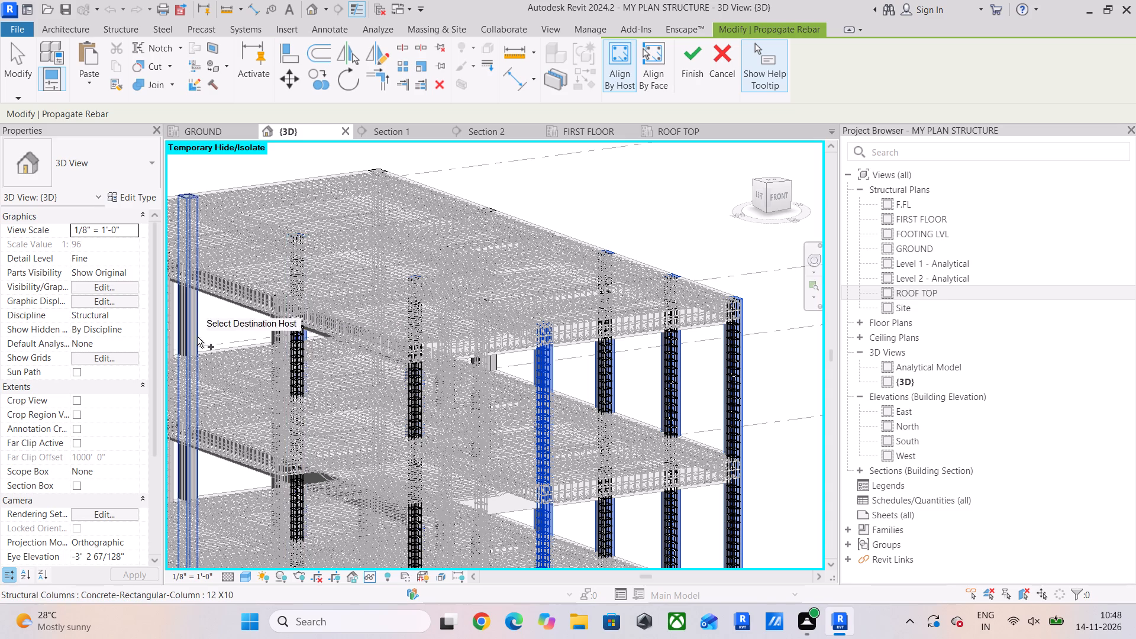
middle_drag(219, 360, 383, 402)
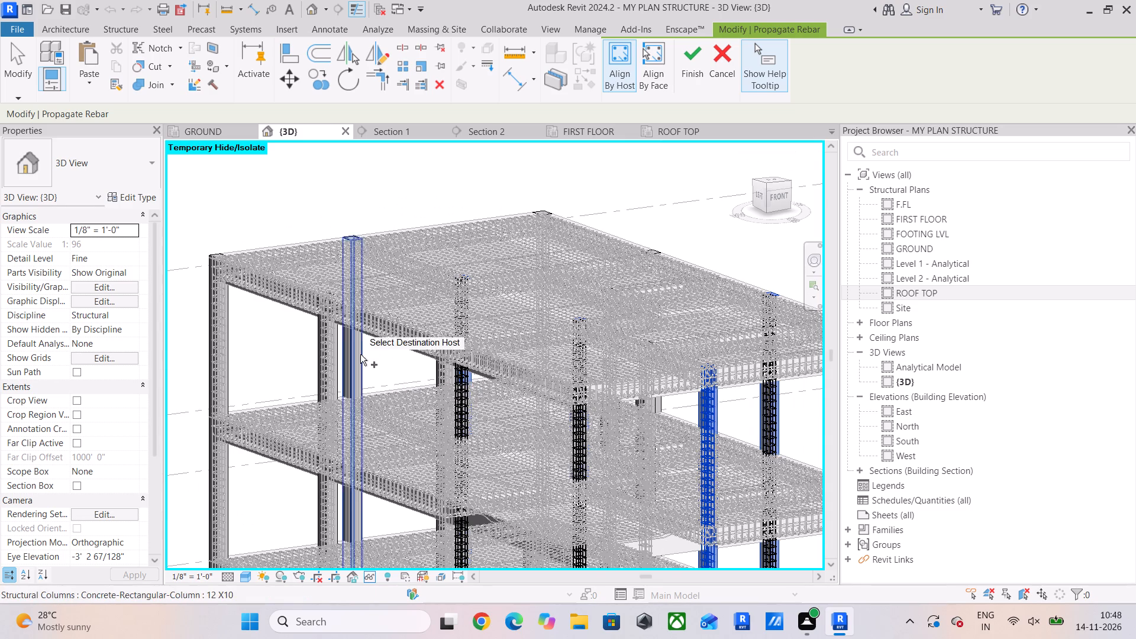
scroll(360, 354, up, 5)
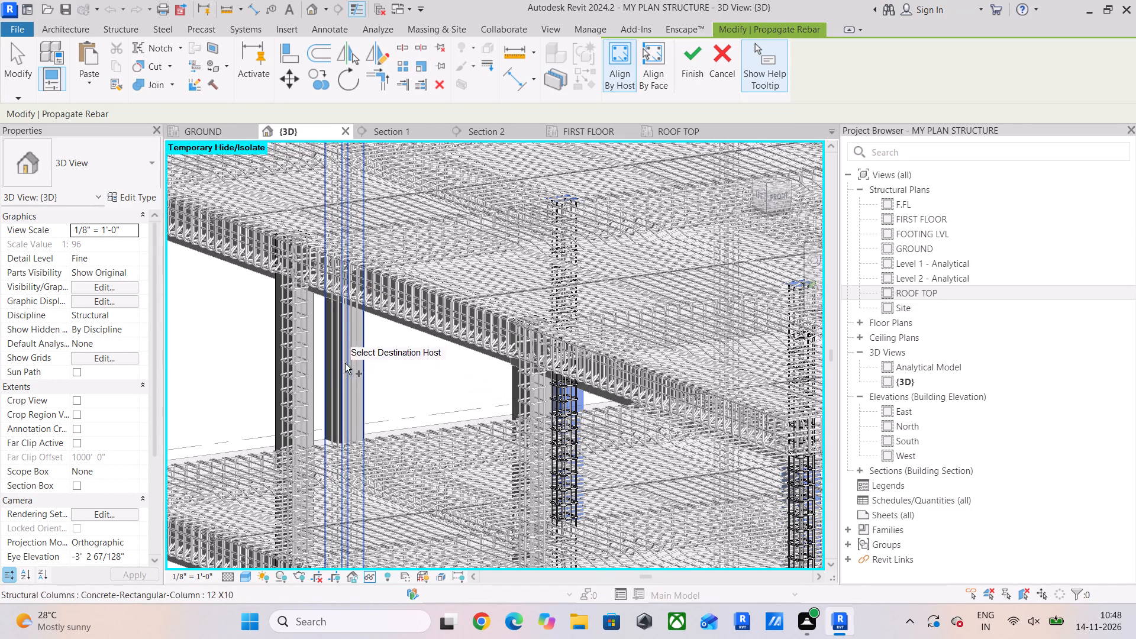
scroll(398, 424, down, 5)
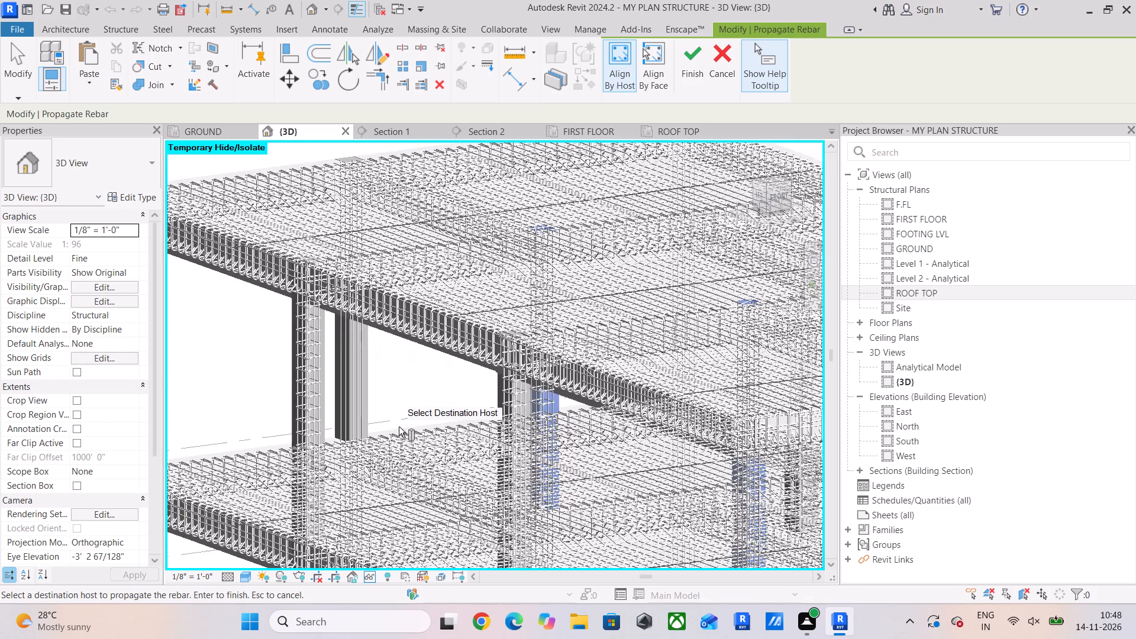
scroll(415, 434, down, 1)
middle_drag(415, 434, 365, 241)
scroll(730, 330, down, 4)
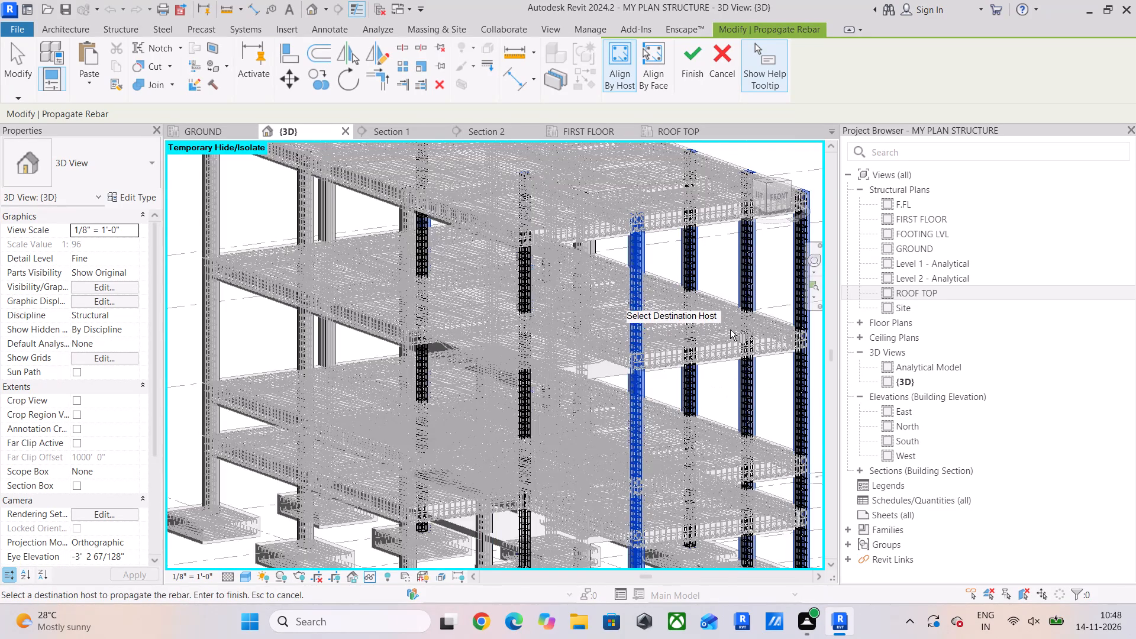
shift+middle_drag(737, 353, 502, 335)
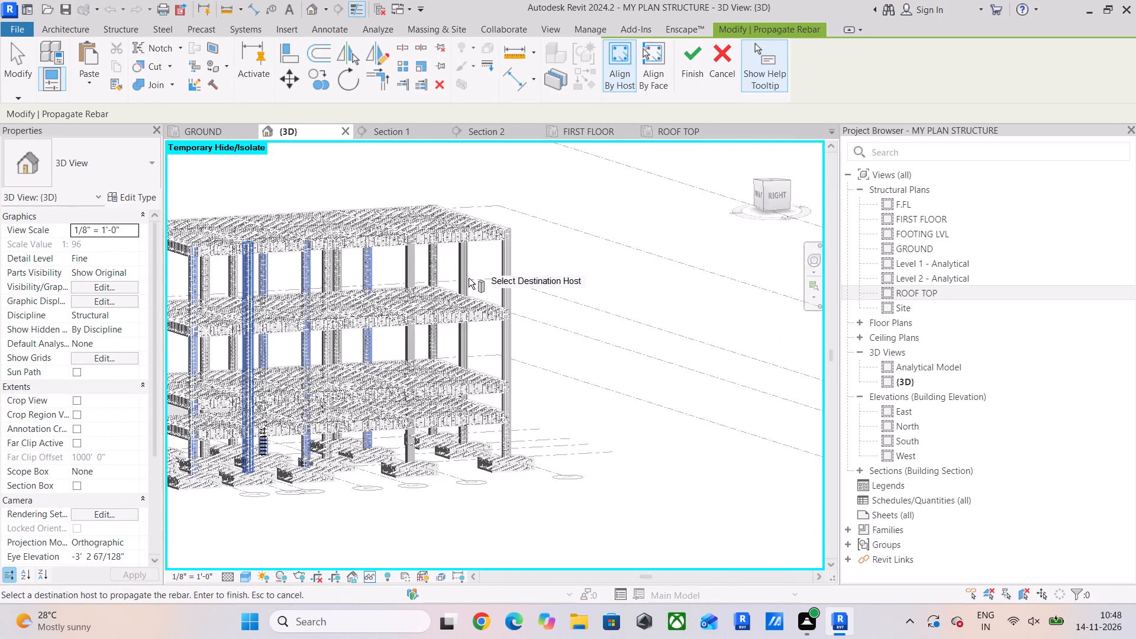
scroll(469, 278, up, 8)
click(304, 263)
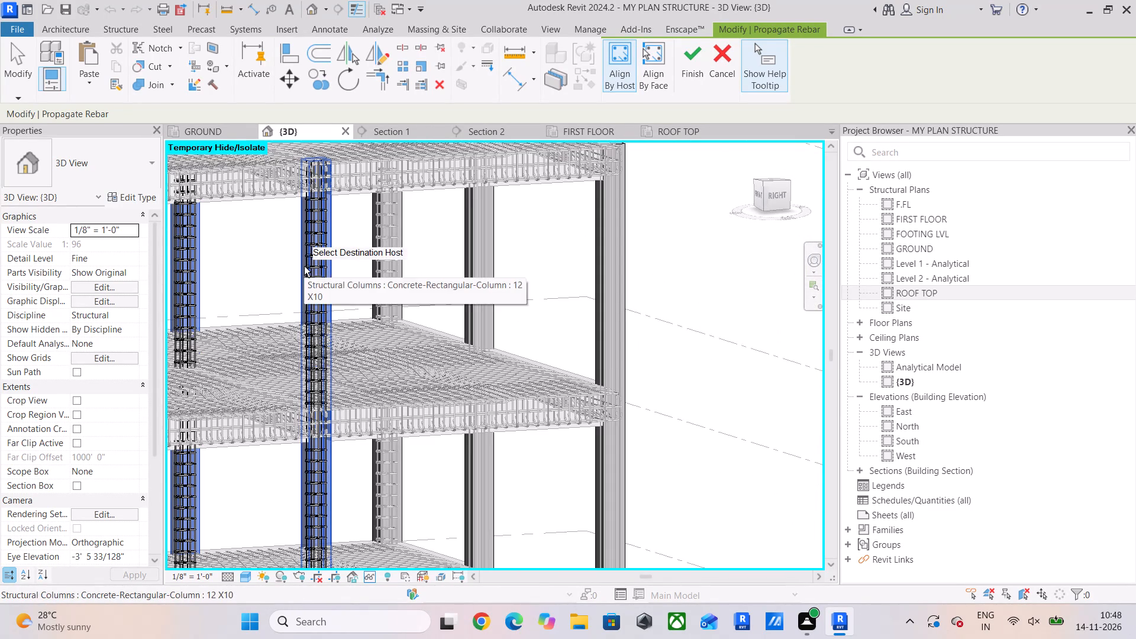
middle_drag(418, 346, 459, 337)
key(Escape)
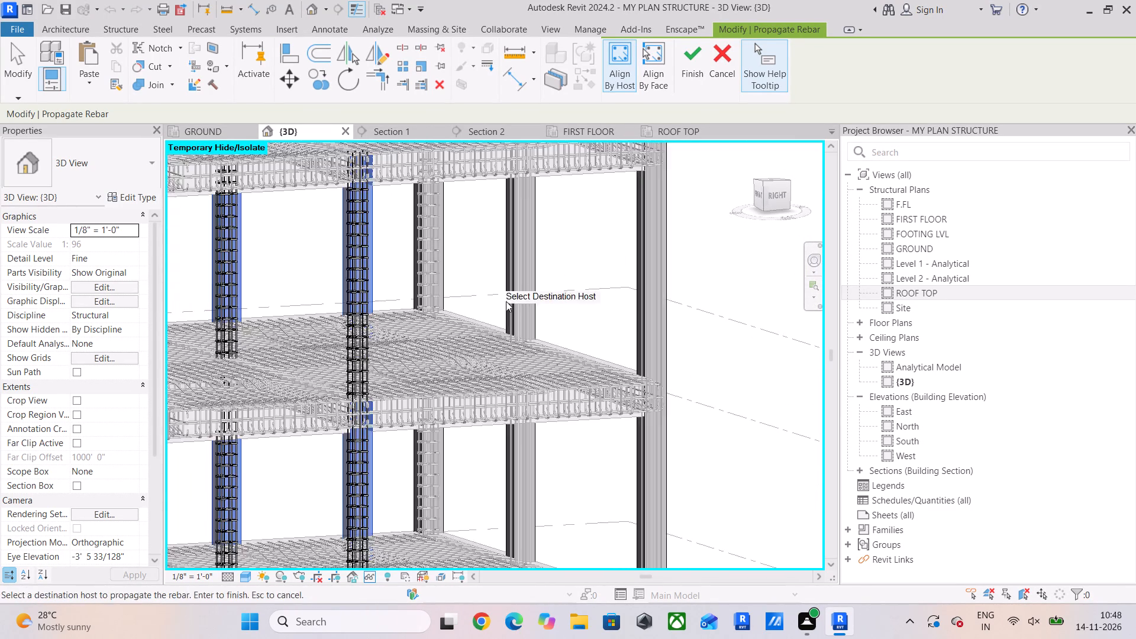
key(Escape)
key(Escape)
Delete the vertical #4 bars from the B-1 column, filtering the structural column out of the selection.
scroll(483, 291, down, 5)
middle_drag(489, 304, 582, 320)
scroll(582, 320, down, 1)
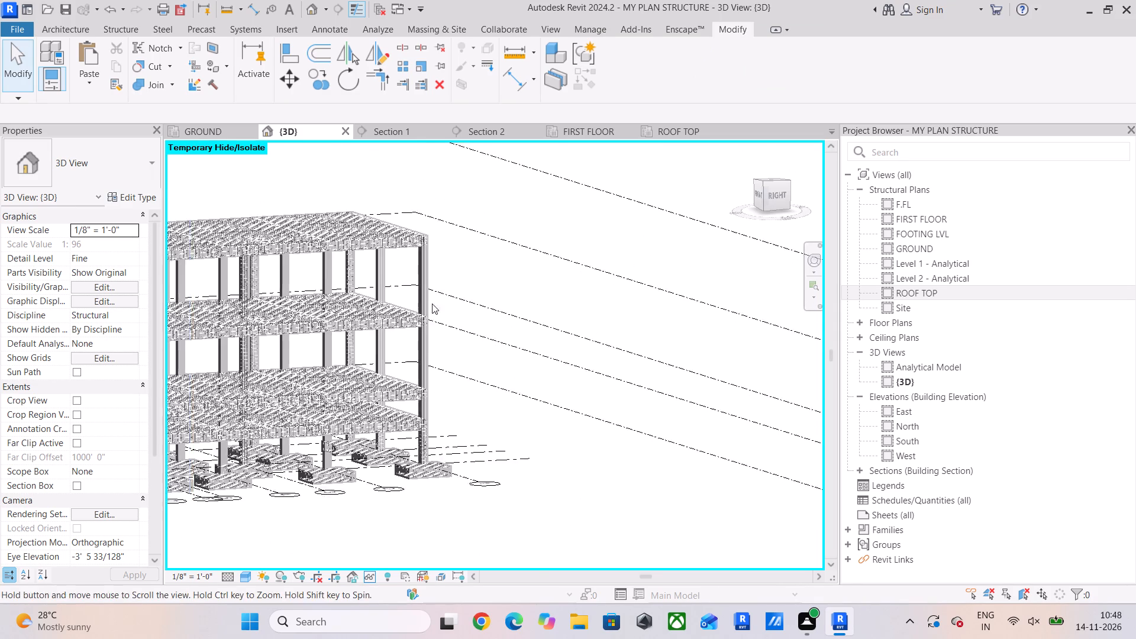
scroll(349, 275, up, 5)
scroll(285, 279, up, 2)
scroll(538, 301, up, 3)
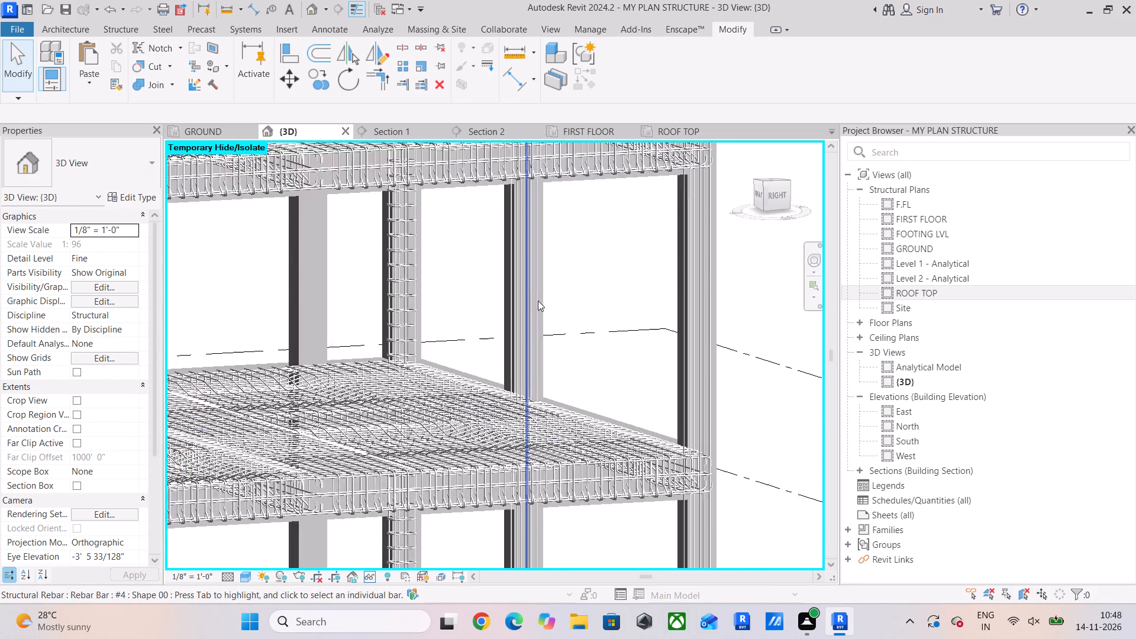
scroll(538, 301, up, 6)
drag(590, 215, 454, 248)
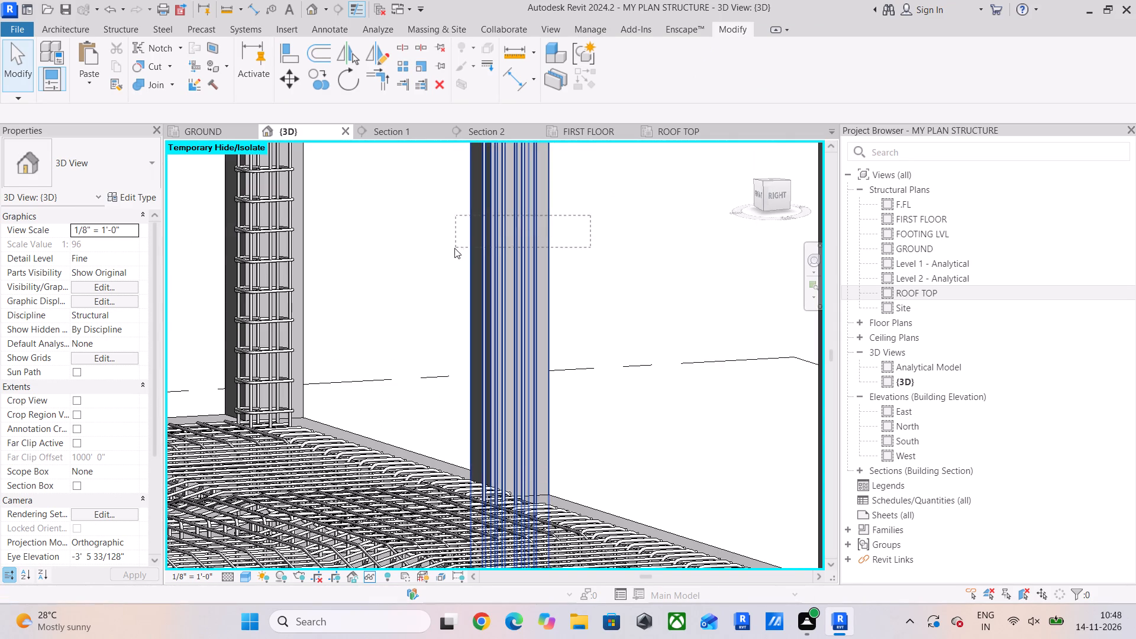
drag(454, 248, 451, 250)
scroll(558, 233, down, 4)
click(615, 63)
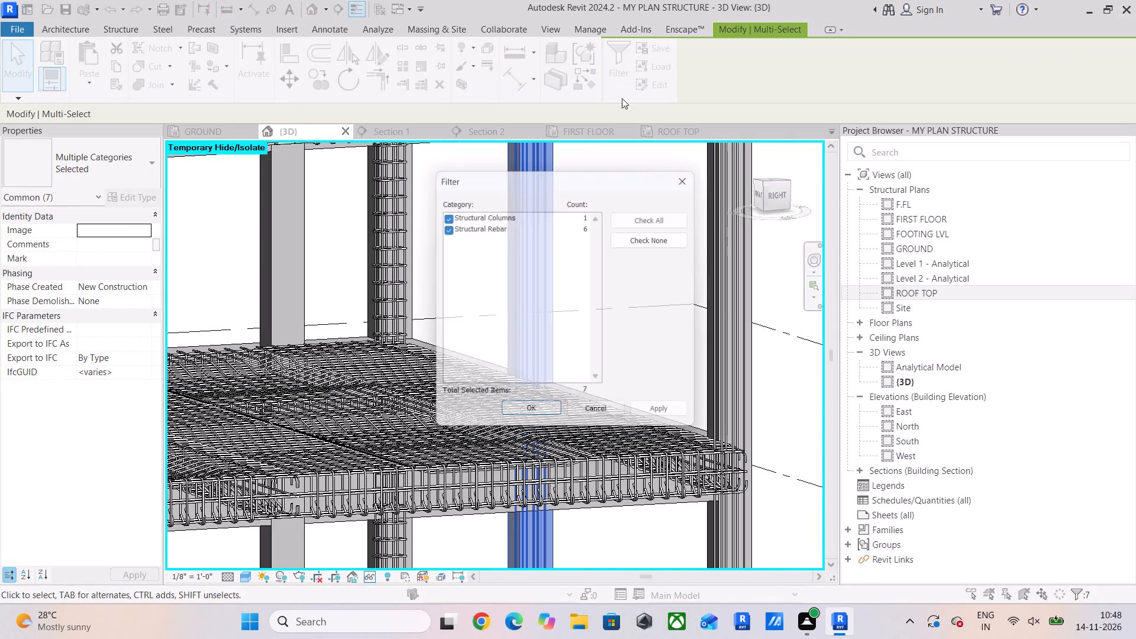
click(443, 215)
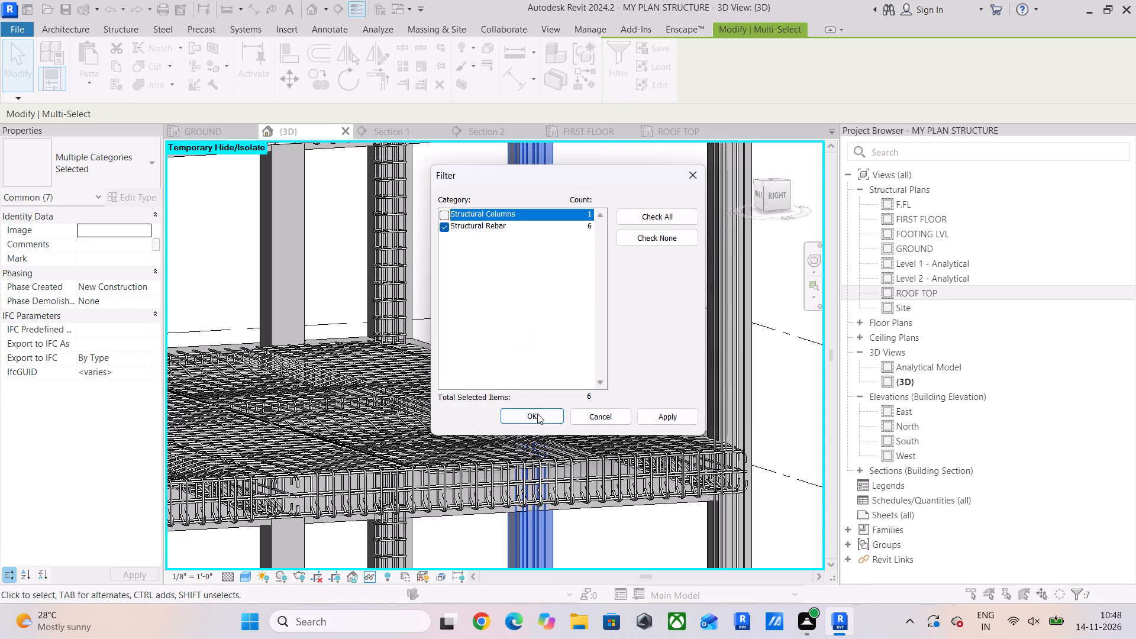
click(535, 419)
key(Delete)
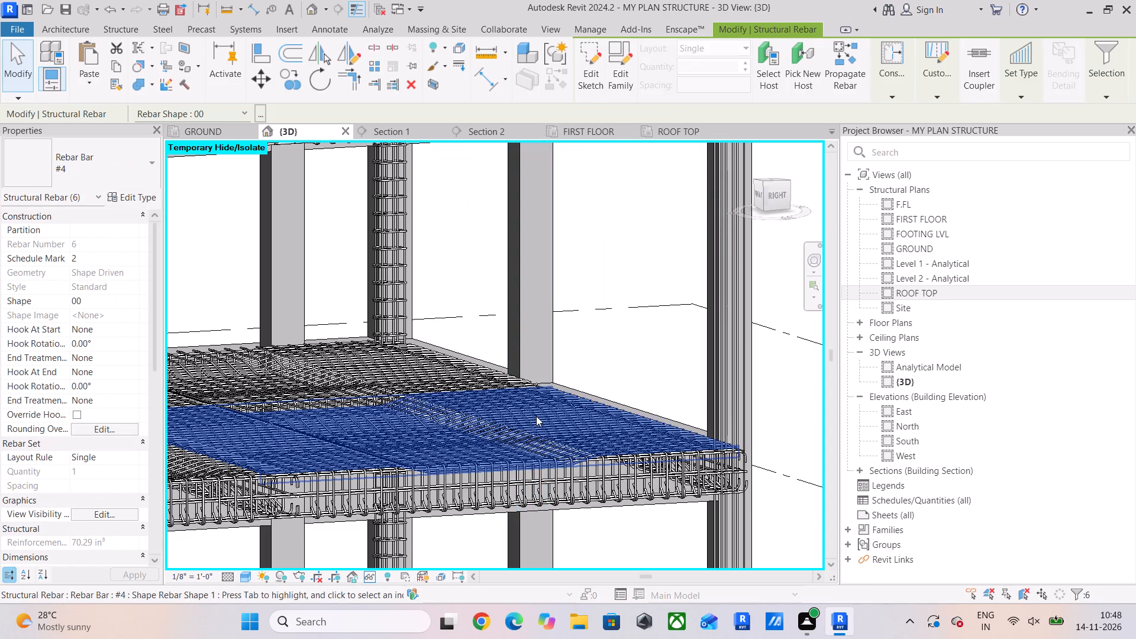
Delete the vertical rebar from the end column beyond B-1 on the same face, filtering out the structural column.
middle_drag(737, 299, 613, 381)
drag(671, 282, 564, 308)
click(621, 51)
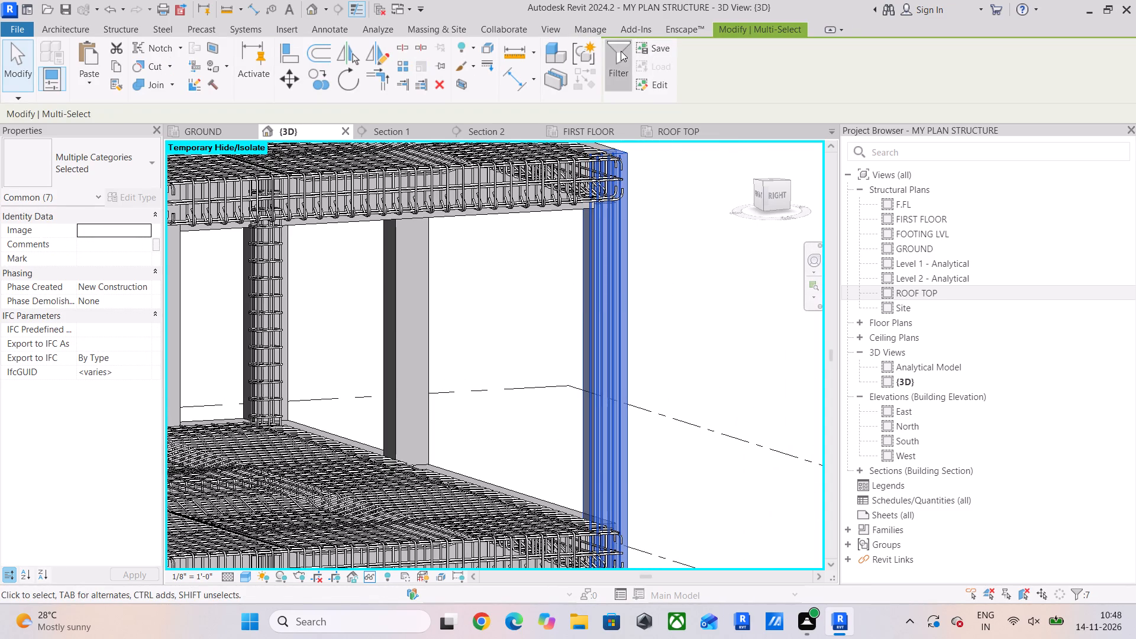
click(445, 209)
click(536, 422)
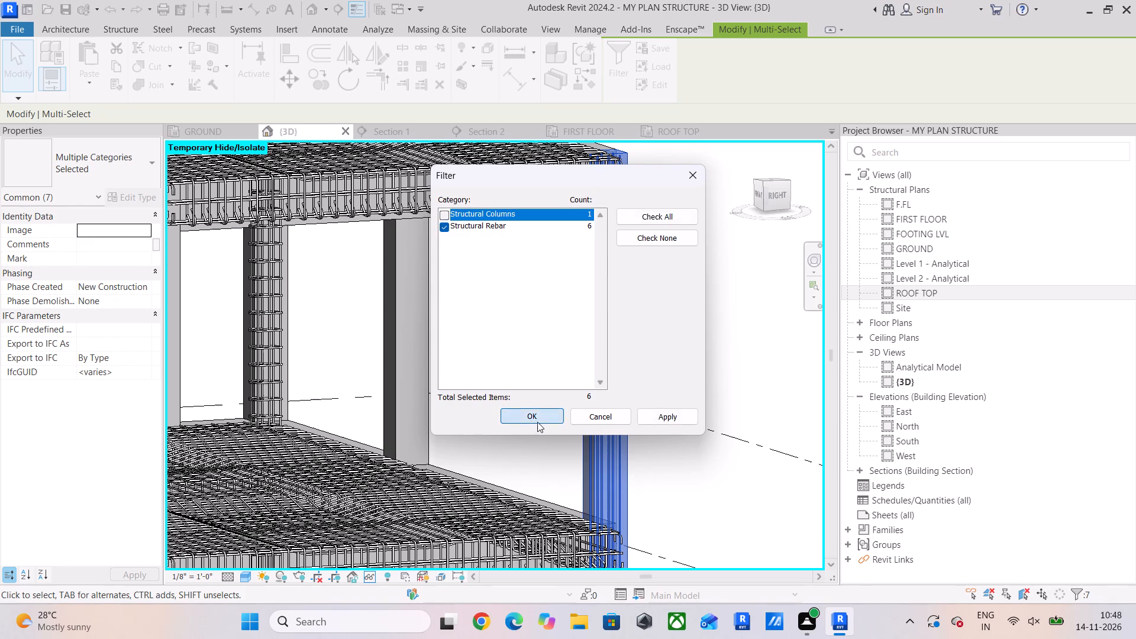
key(Delete)
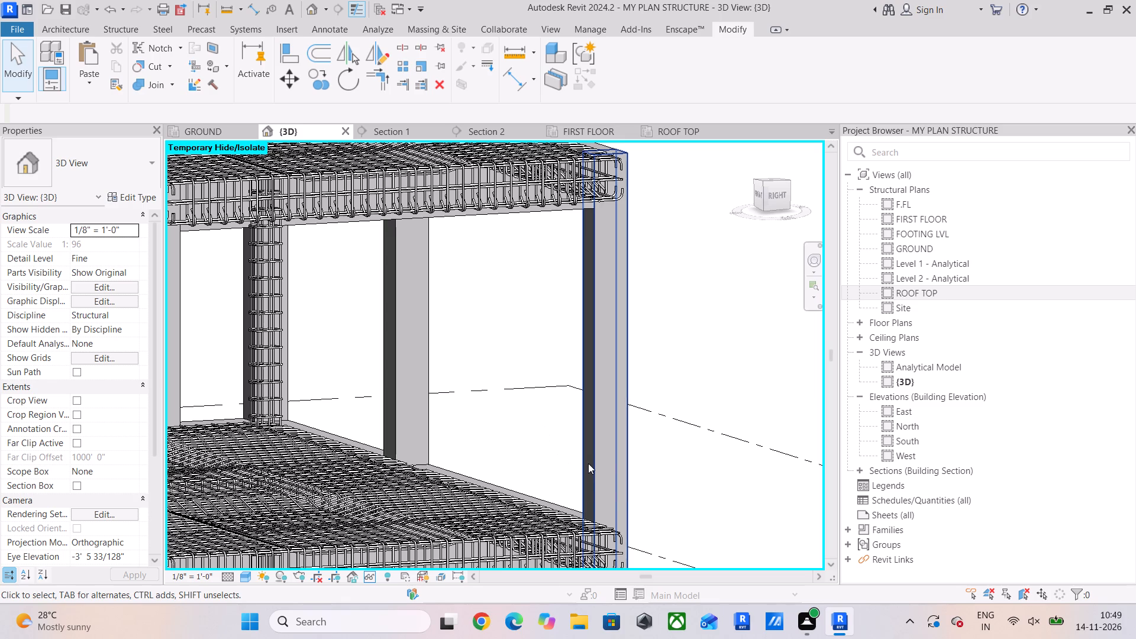
Propagate the A-1 corner column's rebar, aligned by host, to the B-1 column.
click(290, 351)
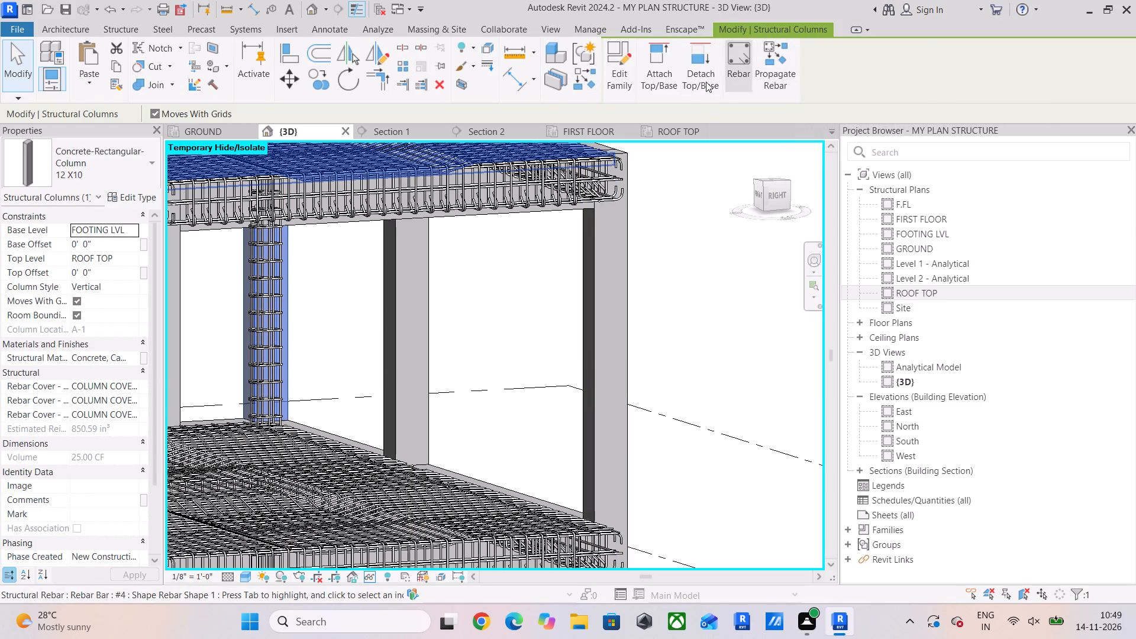
click(774, 69)
click(429, 297)
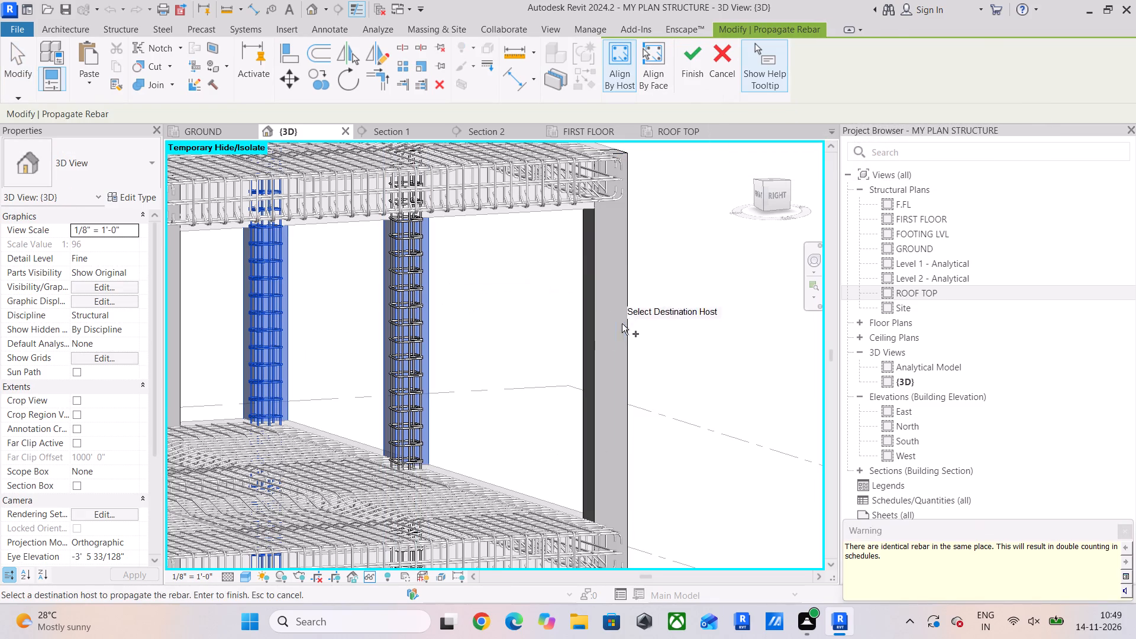
key(ctrl+z)
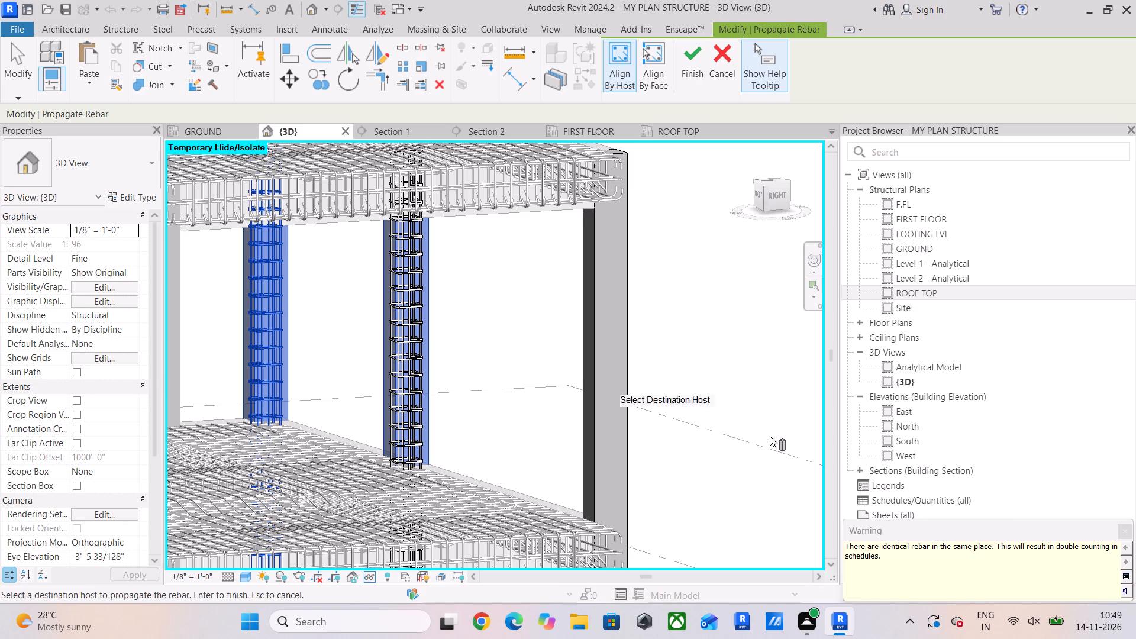
click(1119, 533)
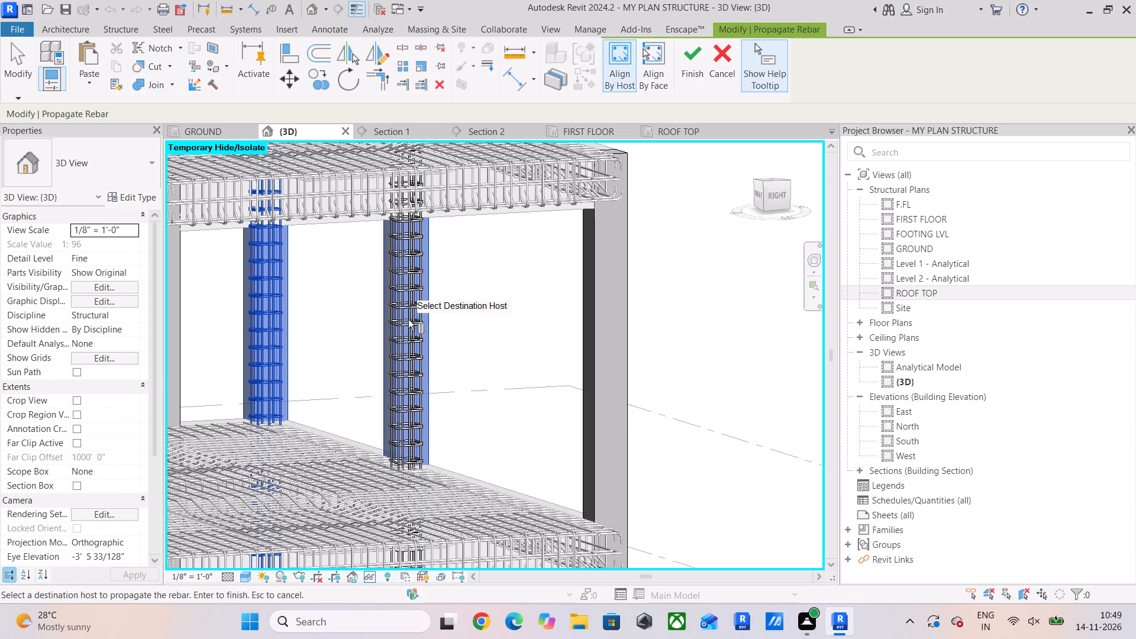
scroll(408, 307, up, 3)
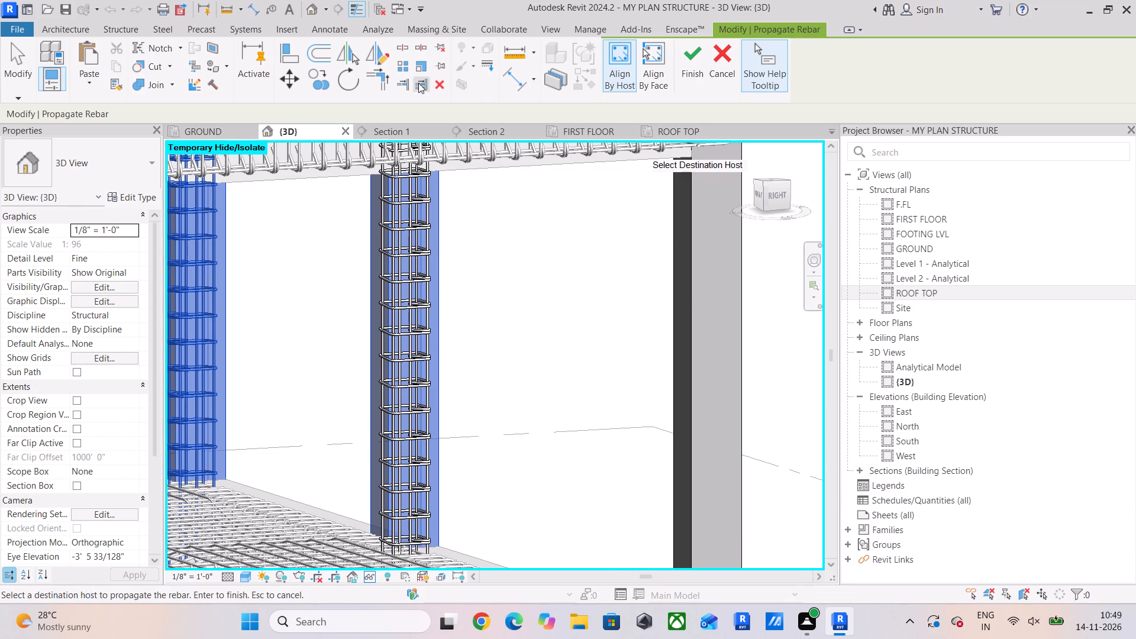
click(688, 73)
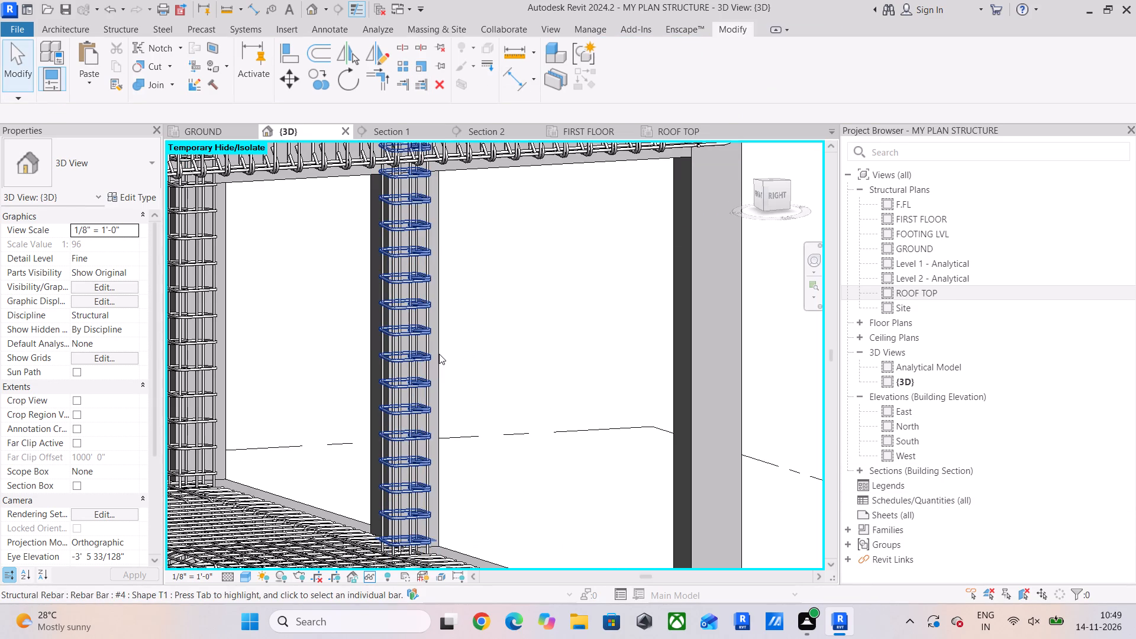
Isolate the B-1 structural column in a section box spanning FOOTING LVL to ROOF TOP.
click(440, 348)
scroll(440, 348, down, 9)
shift+middle_drag(619, 362, 381, 331)
middle_drag(447, 468, 453, 297)
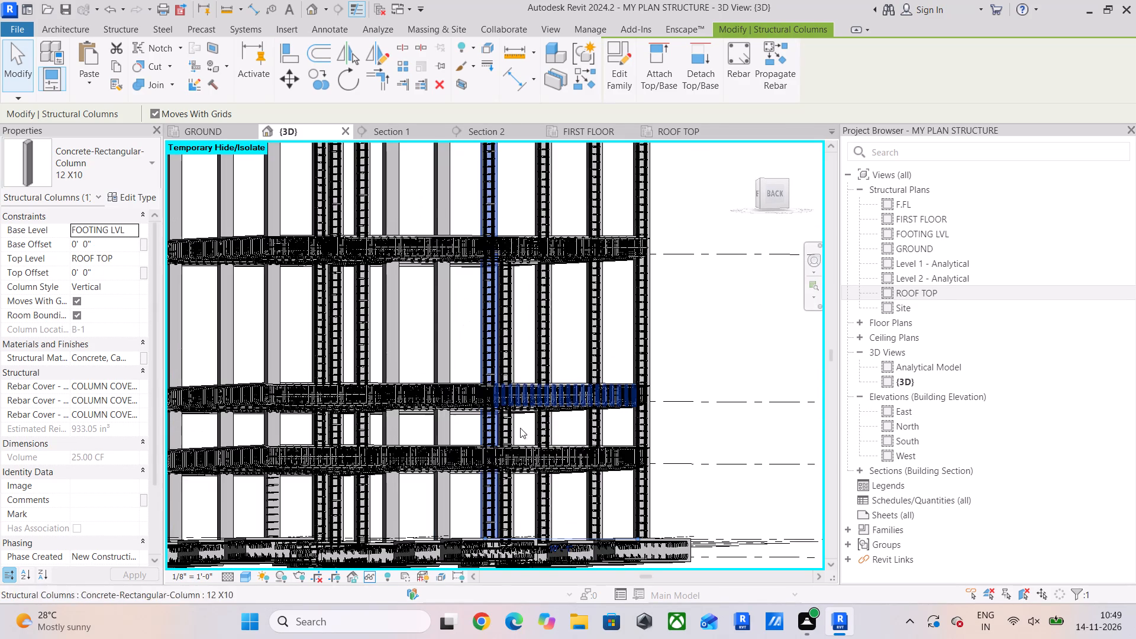
shift+middle_drag(548, 450, 421, 512)
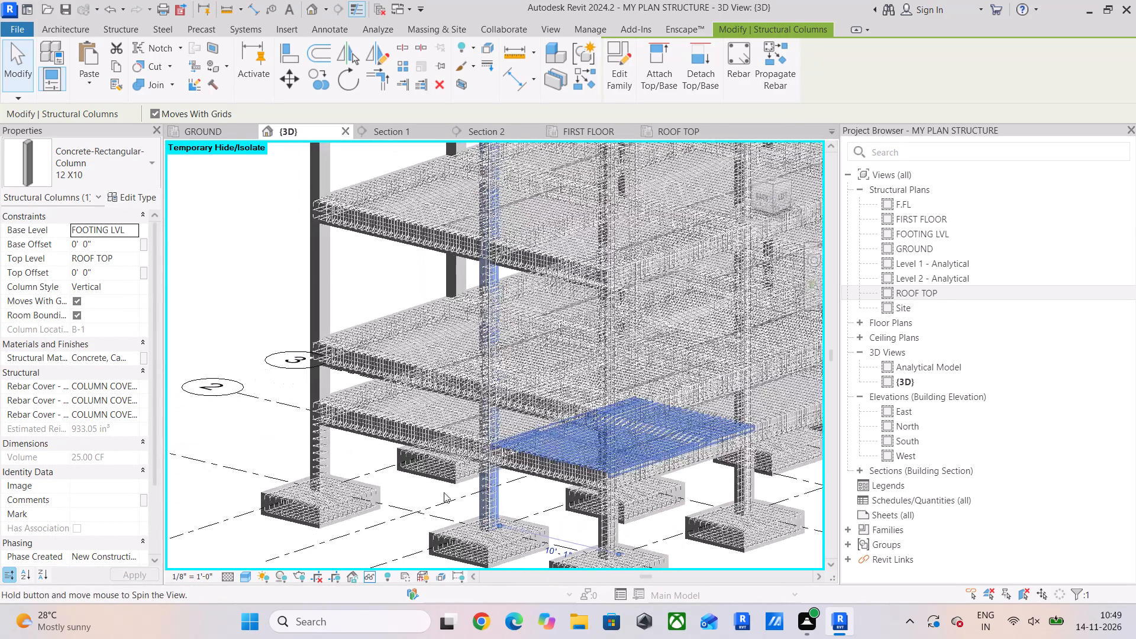
middle_drag(594, 273, 571, 506)
scroll(499, 359, up, 4)
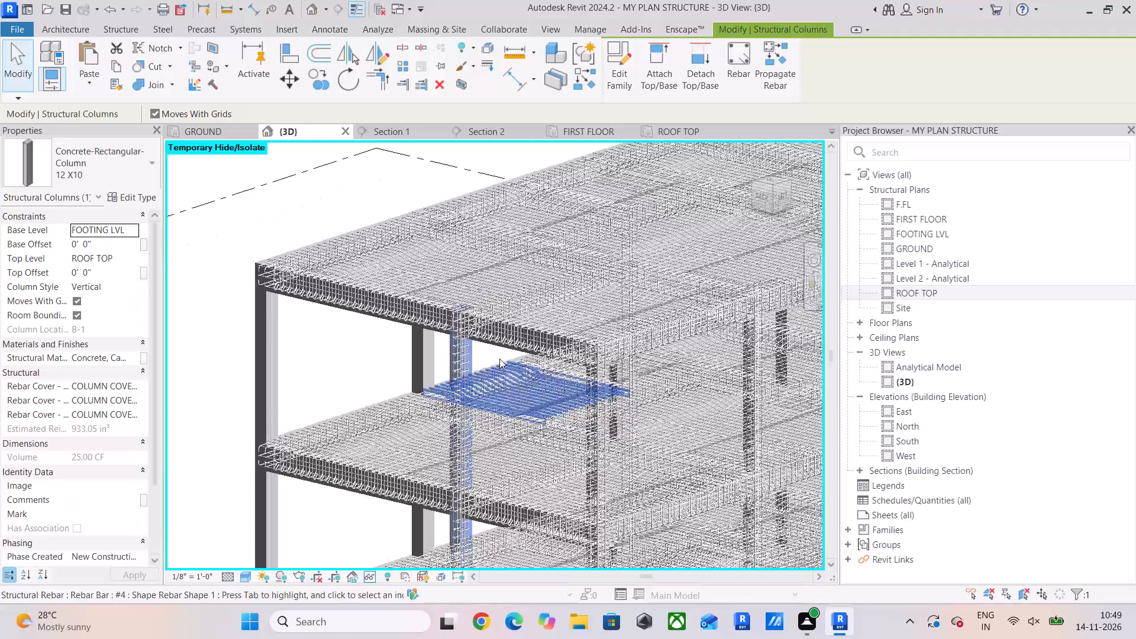
click(454, 80)
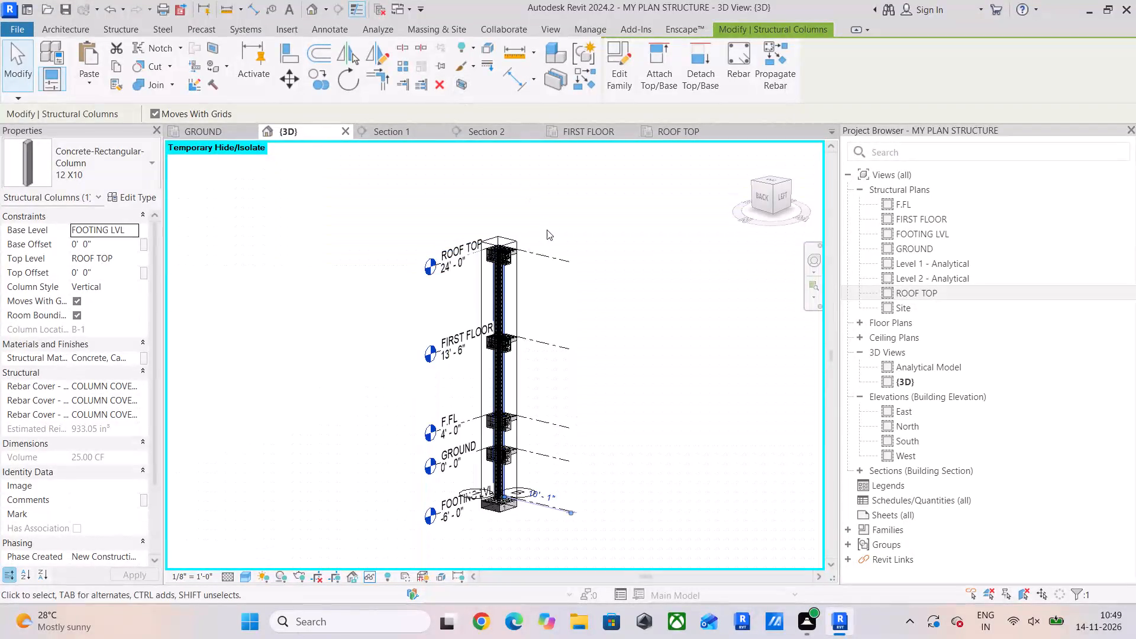
Inspect the #4 T1 ties and vertical #4 bars in the B-1 column between FIRST FLOOR and ROOF TOP.
scroll(504, 267, up, 10)
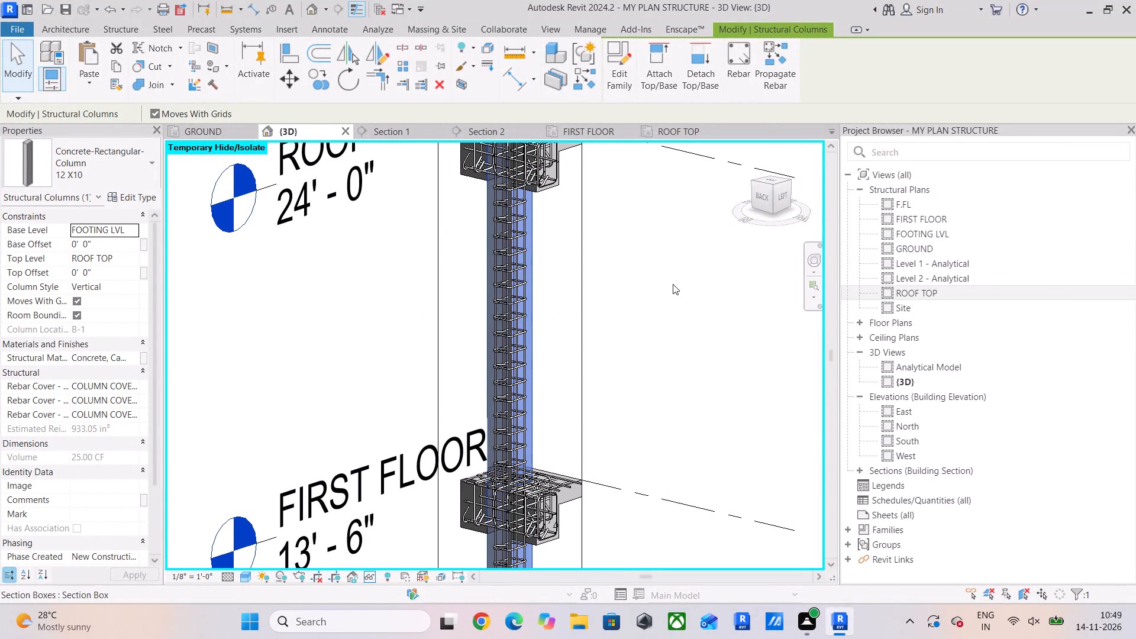
click(673, 284)
scroll(516, 282, up, 5)
click(489, 294)
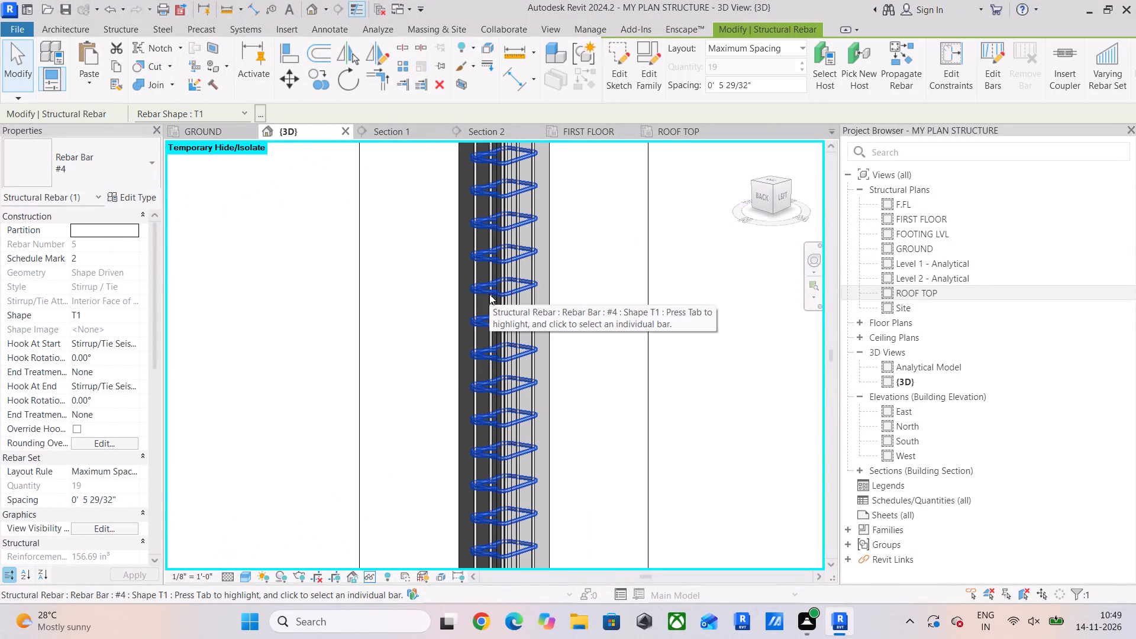
scroll(472, 252, up, 5)
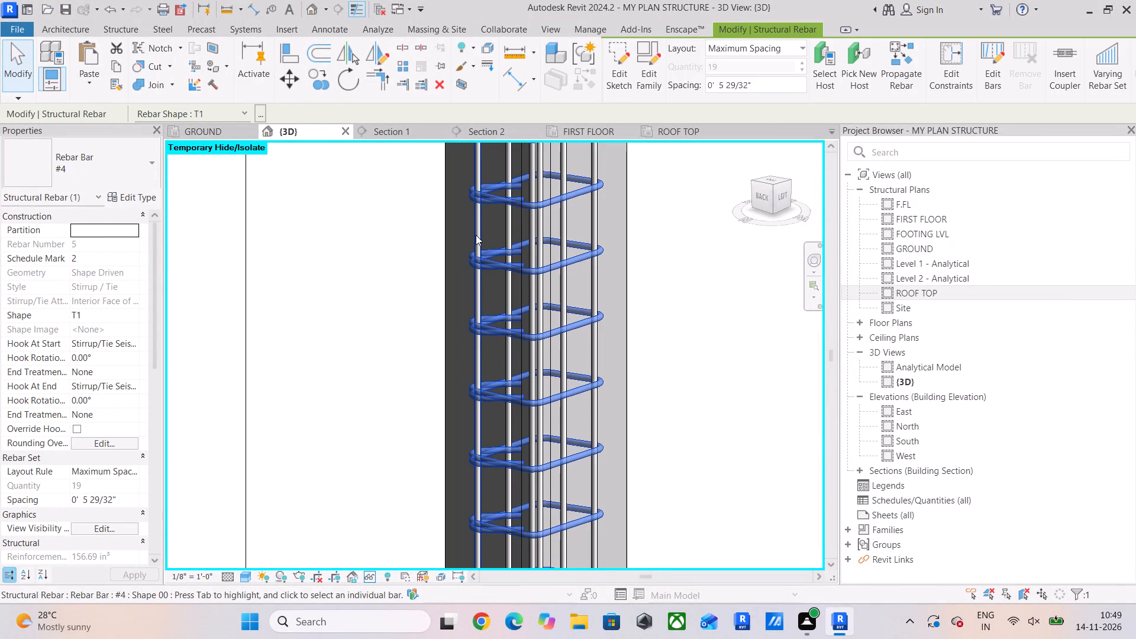
click(476, 235)
click(531, 230)
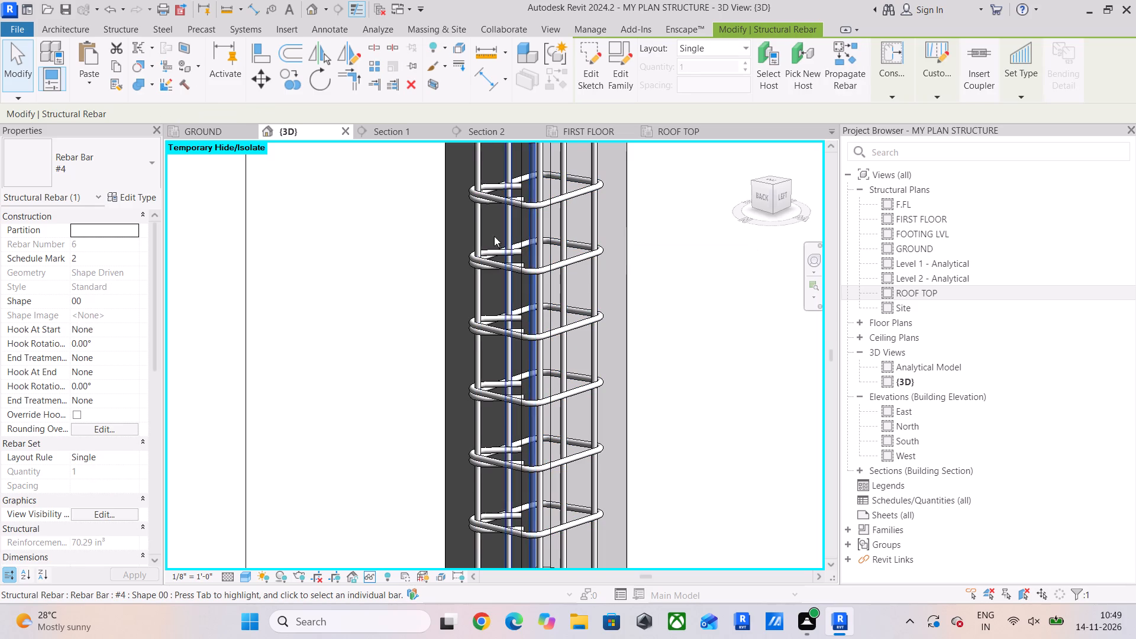
Locate the identical #4 T1 tie sets at the base of the B-1 column through related warnings and delete one duplicate set.
scroll(474, 238, down, 20)
scroll(474, 238, down, 2)
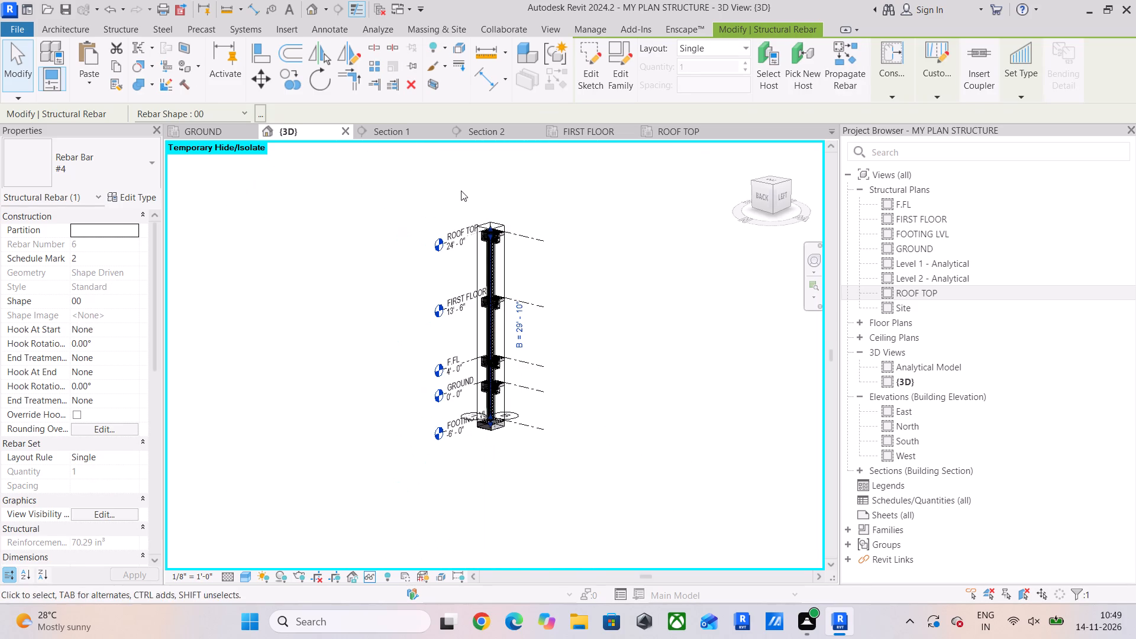
drag(461, 191, 532, 456)
click(637, 76)
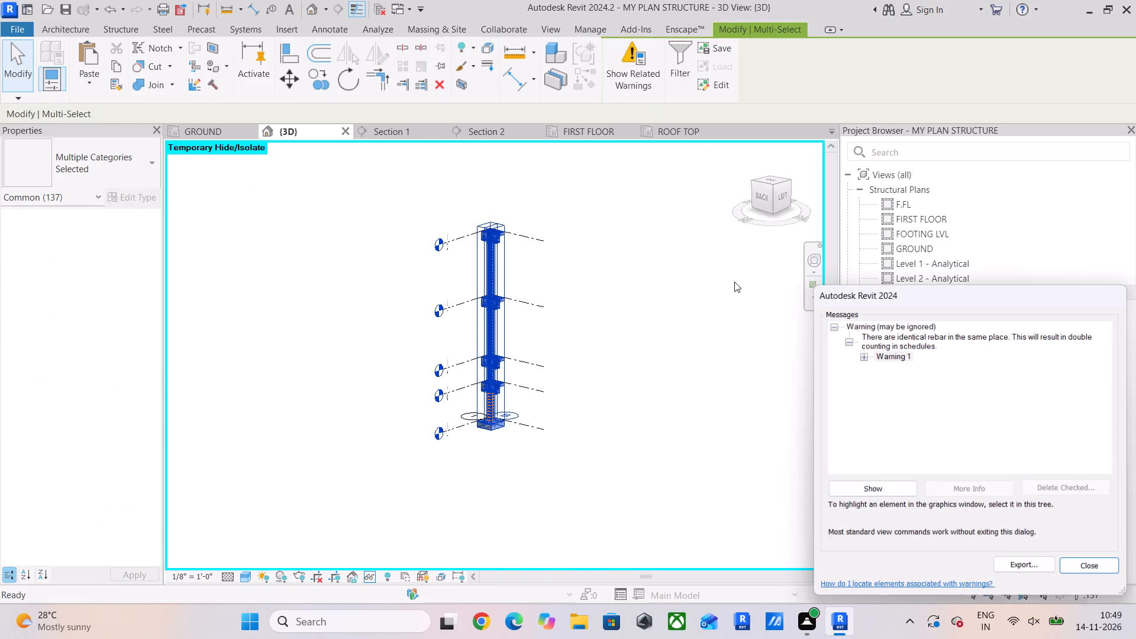
click(860, 357)
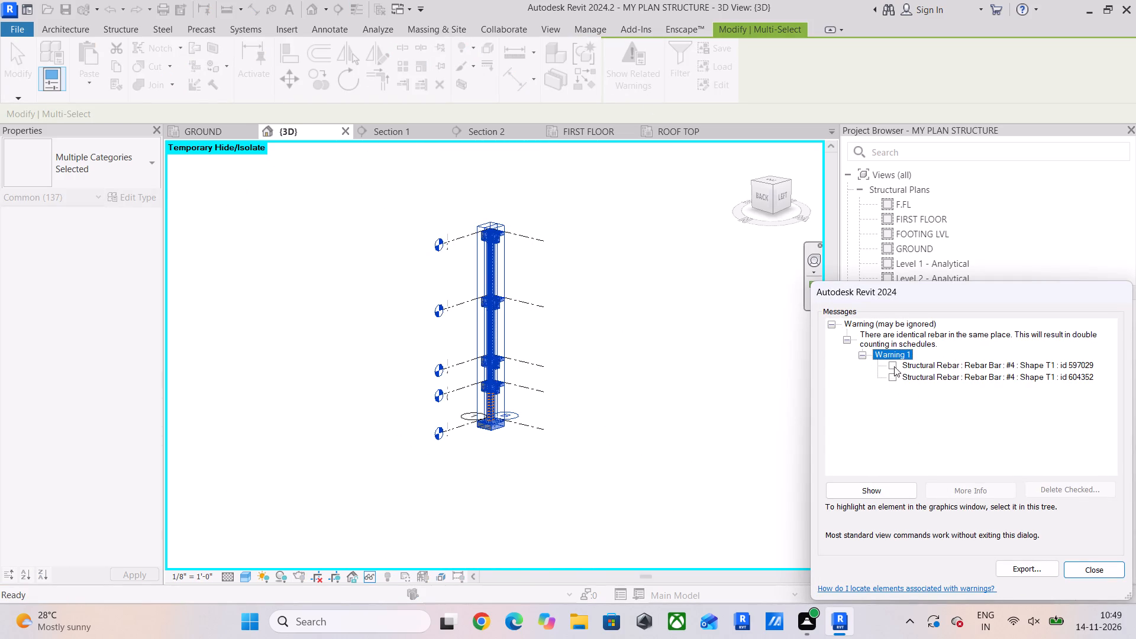
drag(894, 366, 892, 372)
click(892, 376)
click(880, 495)
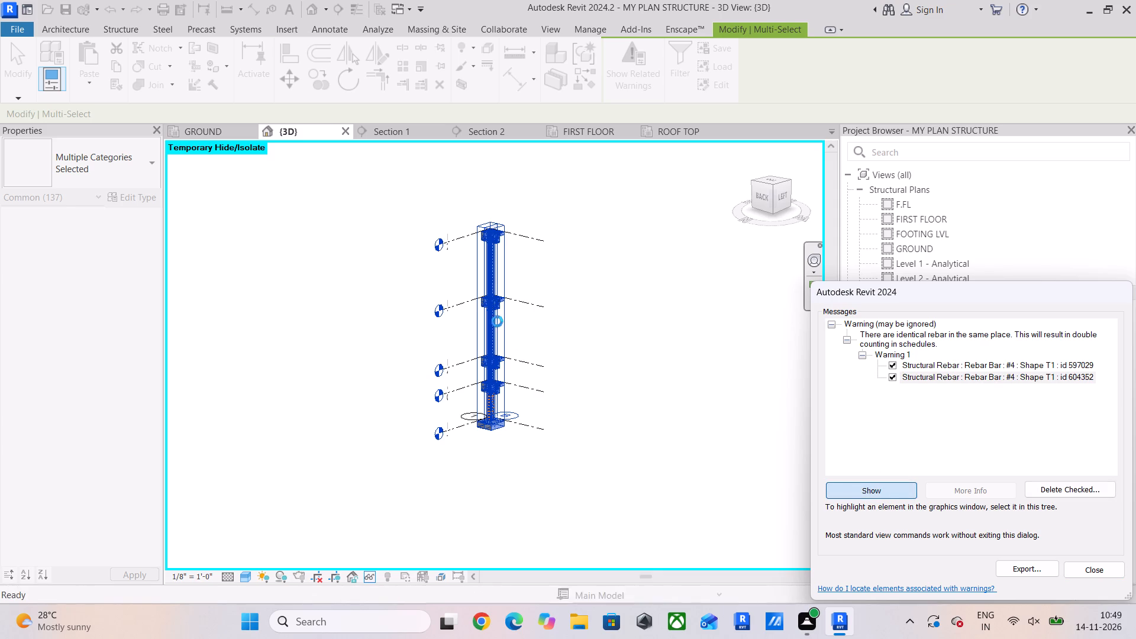
scroll(492, 303, up, 9)
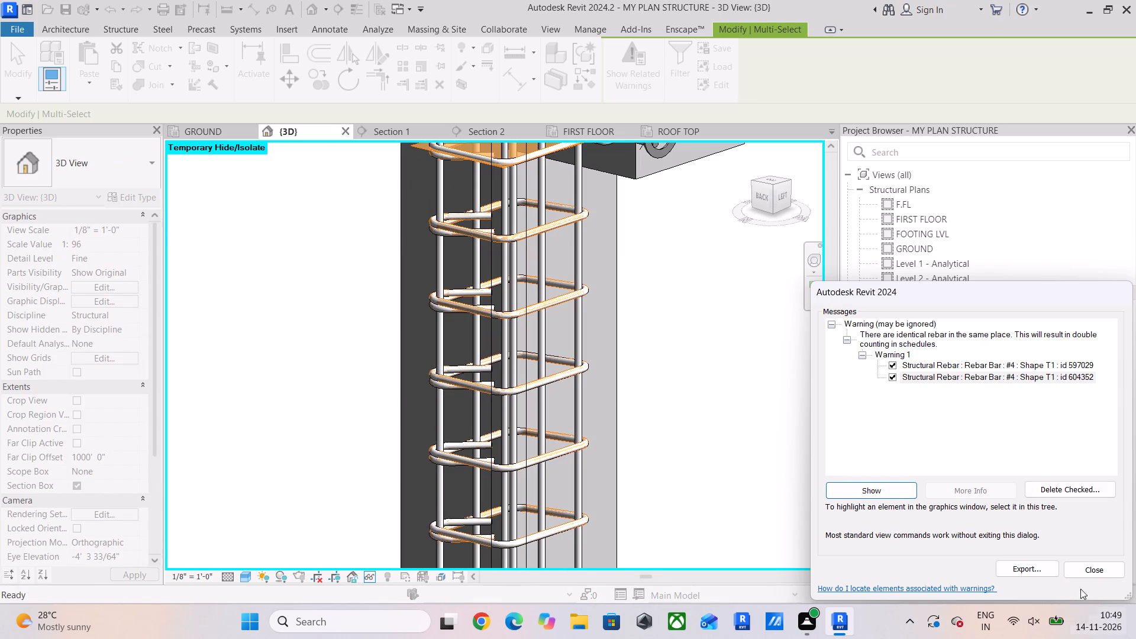
click(1084, 567)
scroll(512, 364, up, 3)
click(441, 393)
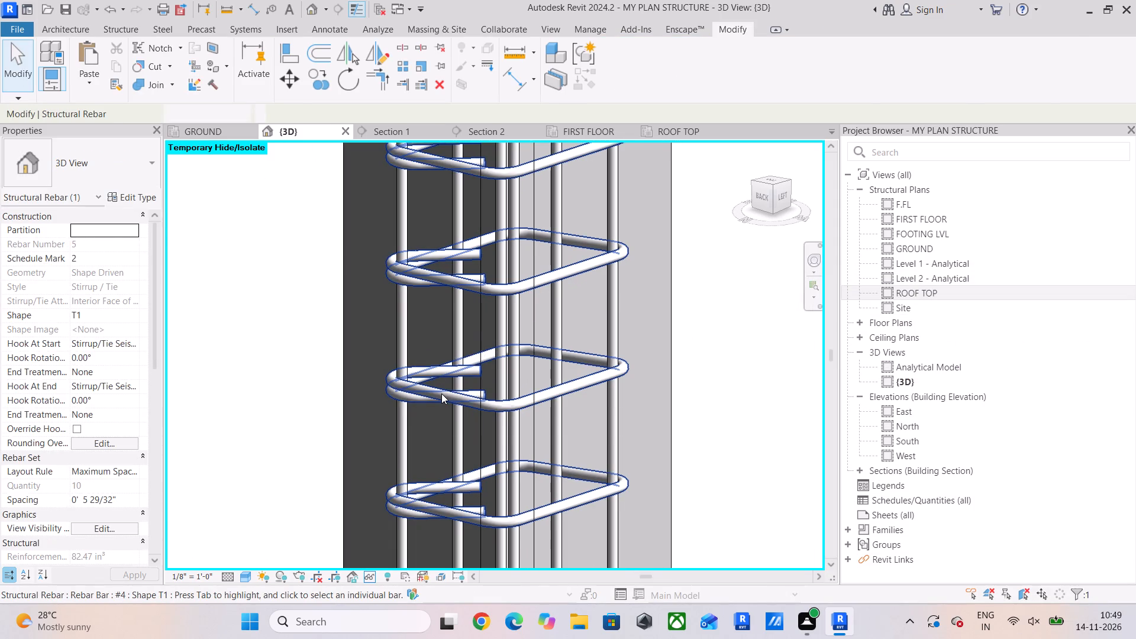
key(Delete)
Check the B-1 column's remaining lower tie set and everything in the section box for further duplicate-rebar warnings.
click(441, 393)
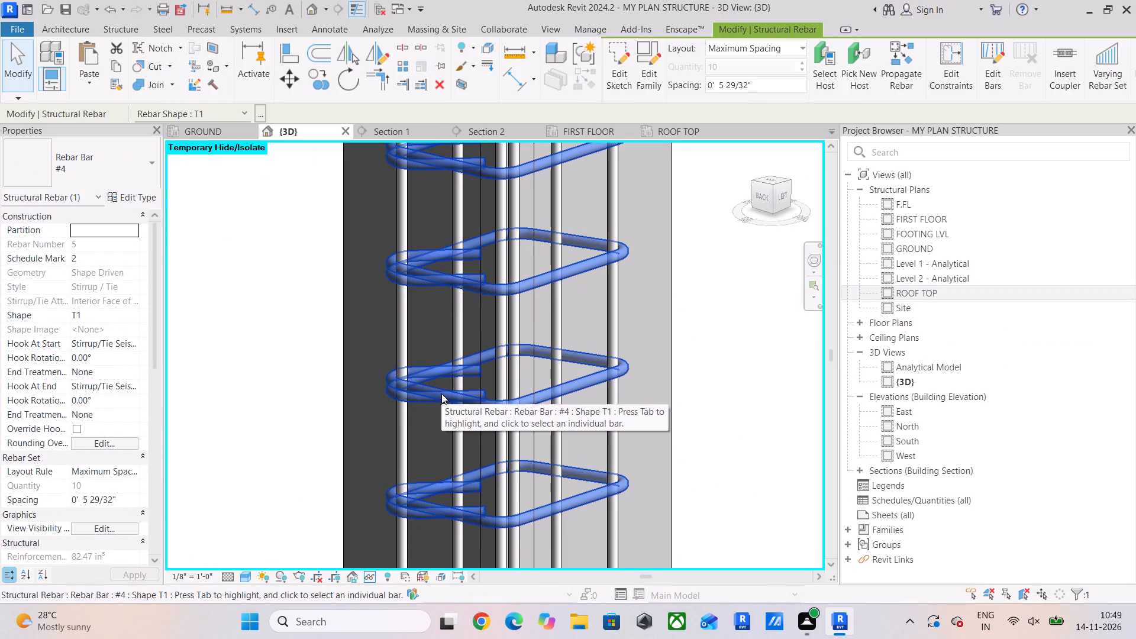
scroll(441, 393, down, 20)
scroll(441, 393, down, 6)
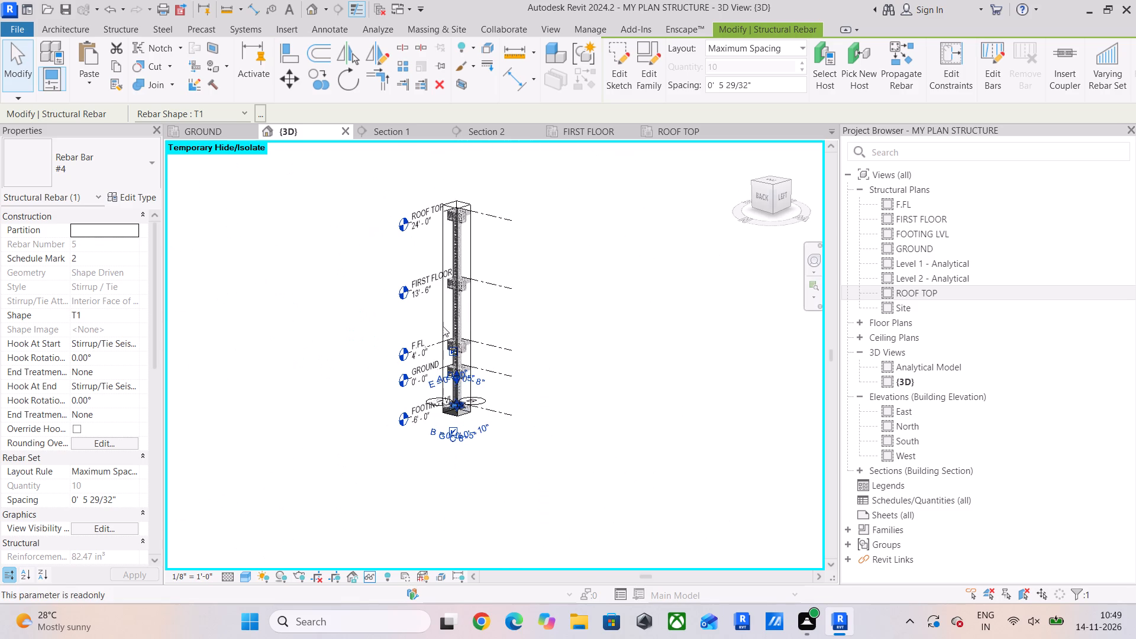
drag(417, 156, 566, 477)
click(656, 234)
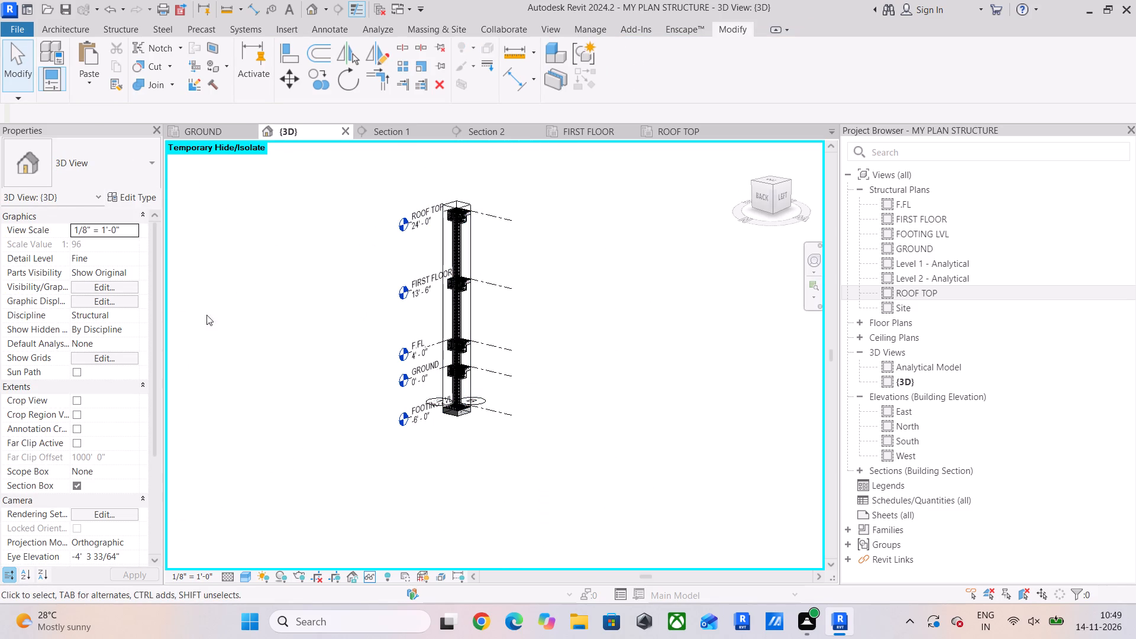
Turn off the section box and propagate the B-1 column's rebar, aligned by host, to the end column on the same face and the column behind.
click(75, 483)
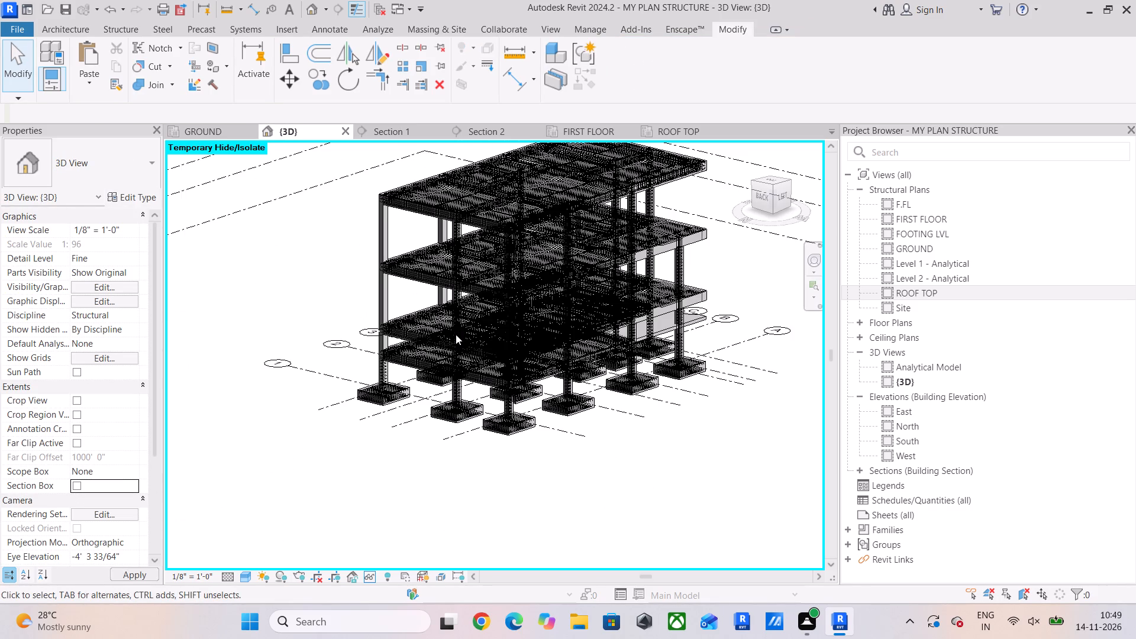
scroll(489, 275, up, 15)
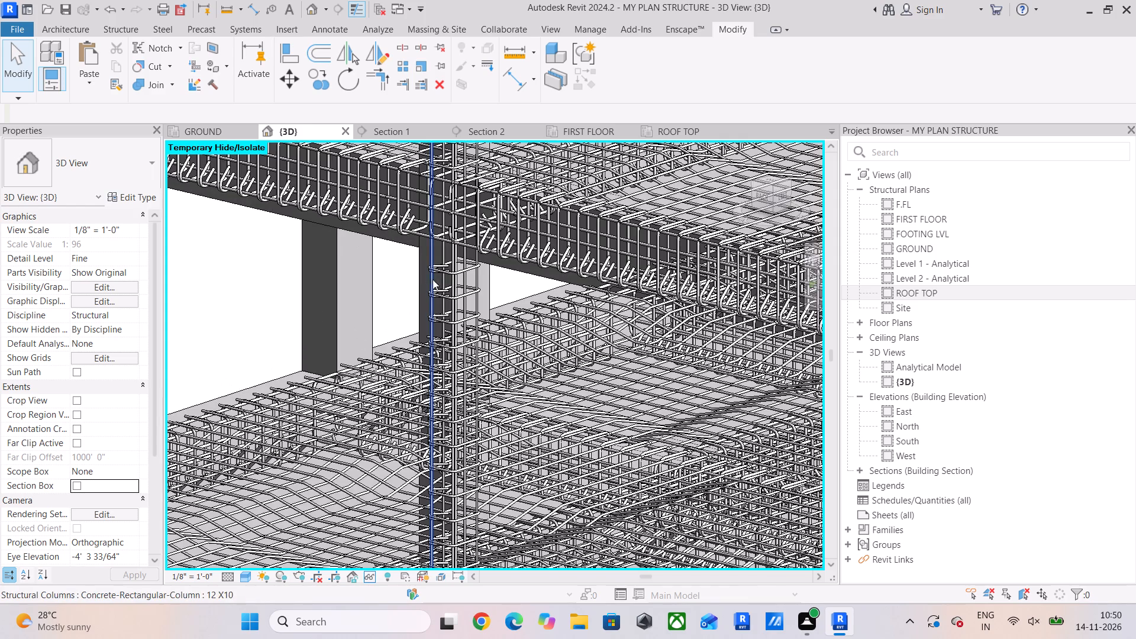
click(420, 288)
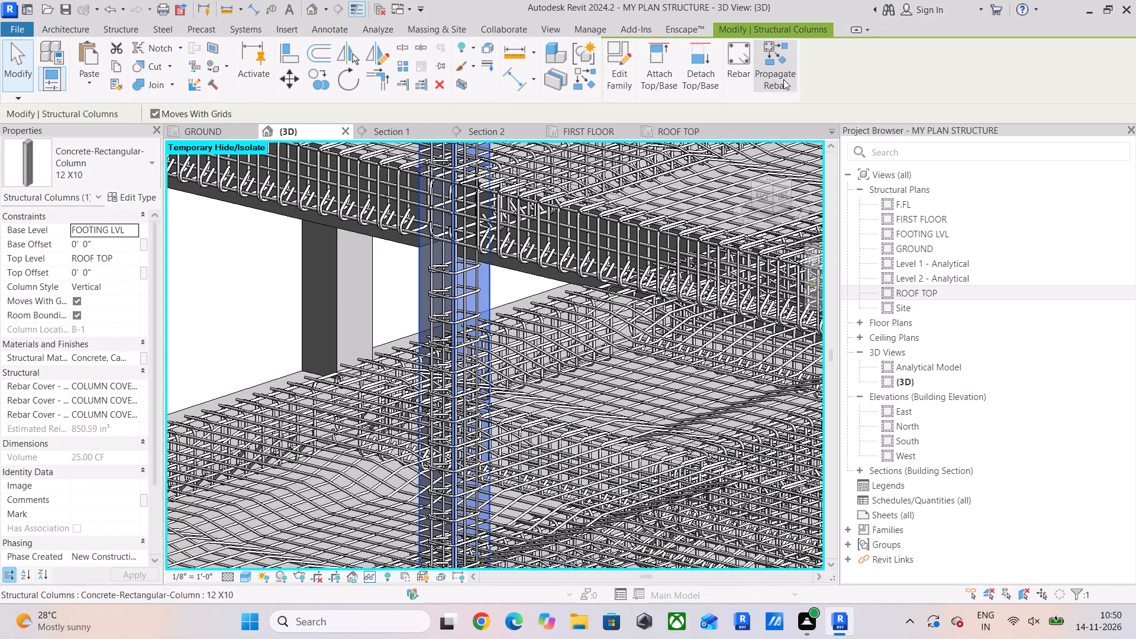
click(788, 78)
click(333, 276)
scroll(285, 337, down, 3)
middle_drag(285, 337, 567, 314)
click(291, 308)
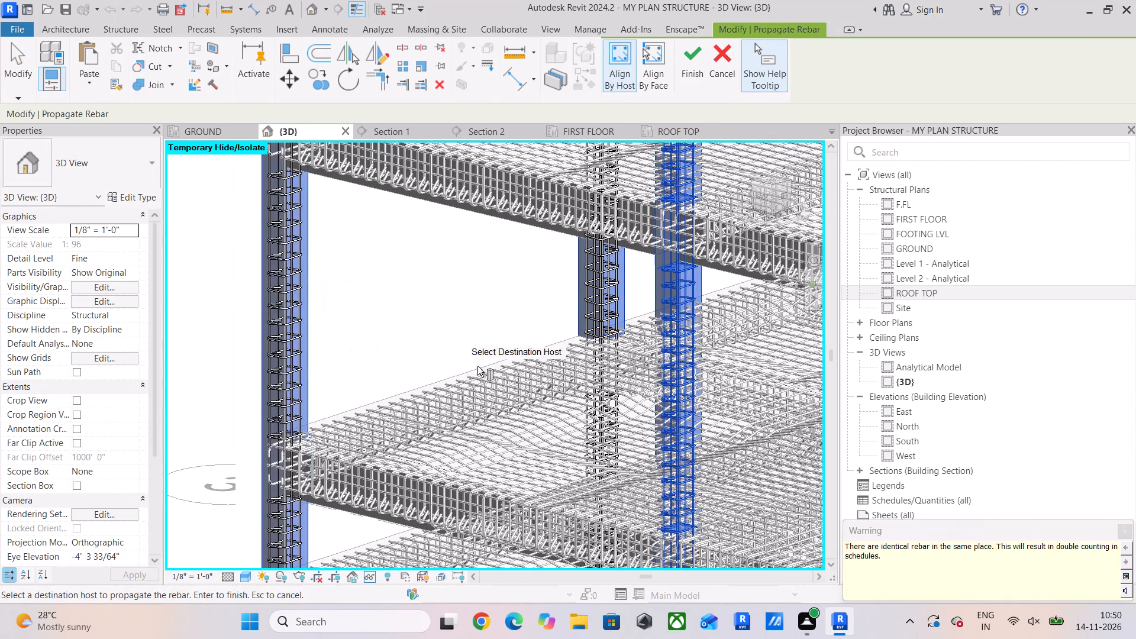
click(702, 57)
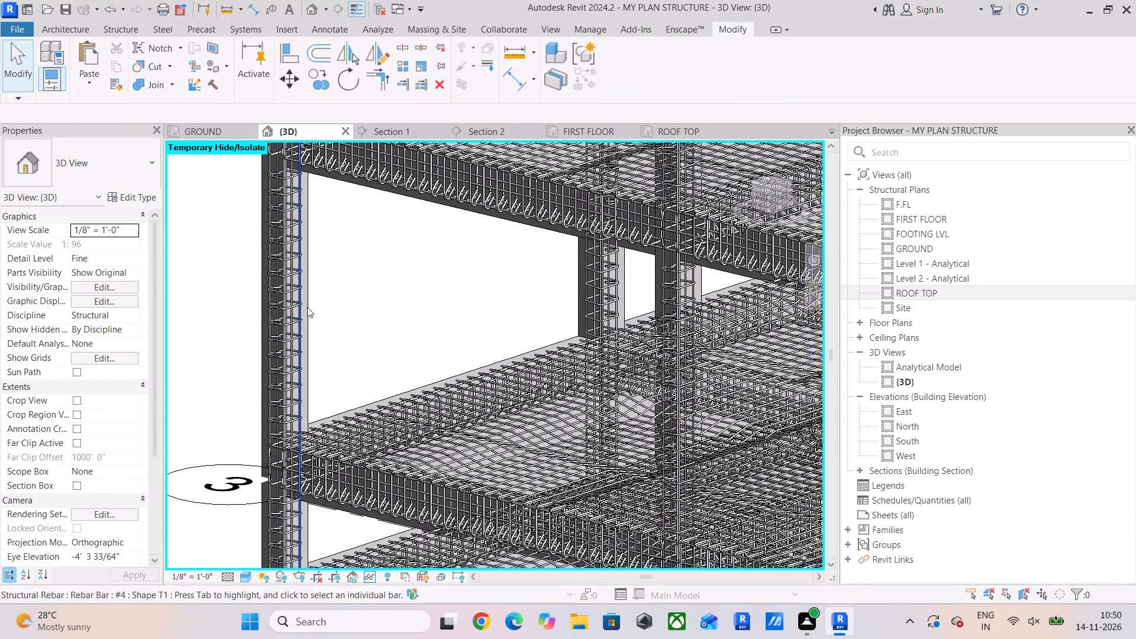
Enclose the end column beyond B-1 in a section box from its ties, extending it above ROOF TOP and below FOOTING LVL.
click(307, 307)
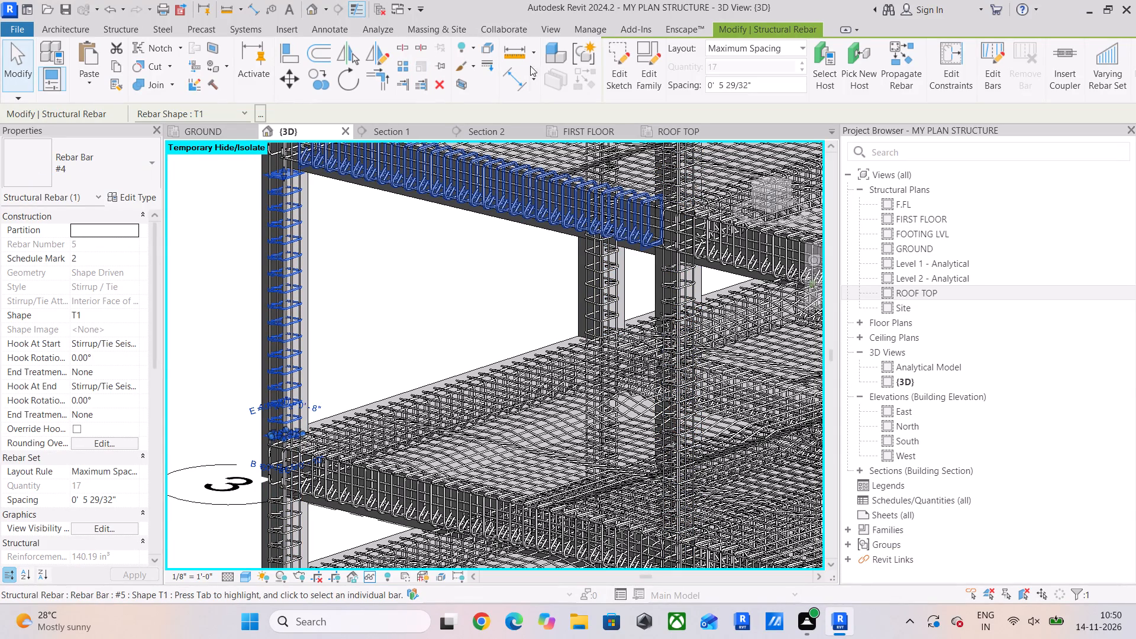
click(467, 85)
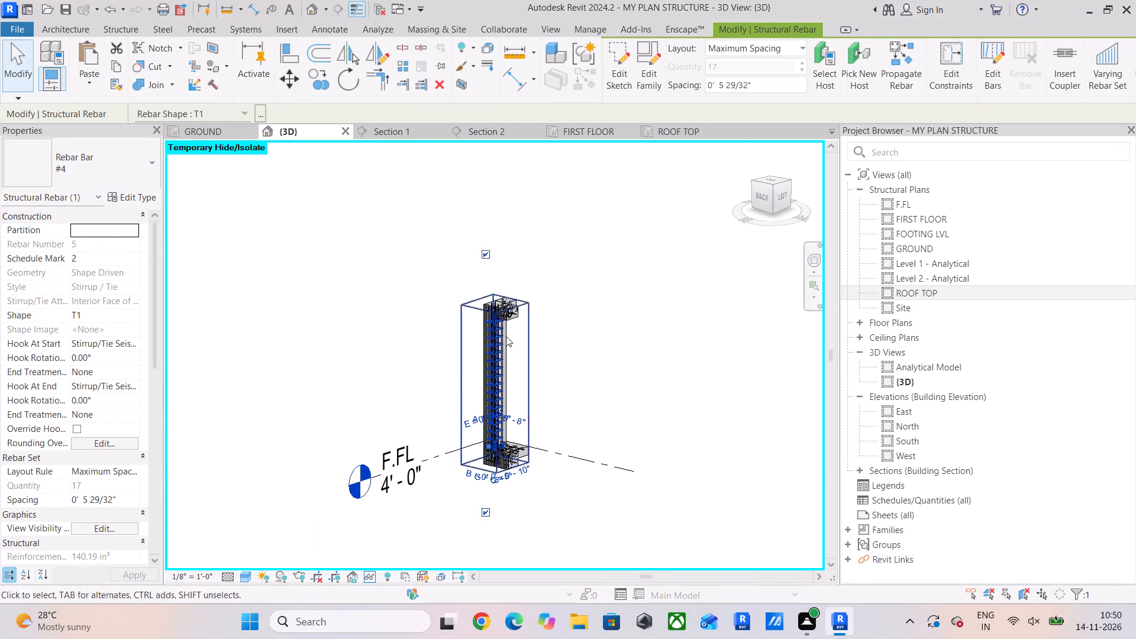
click(530, 350)
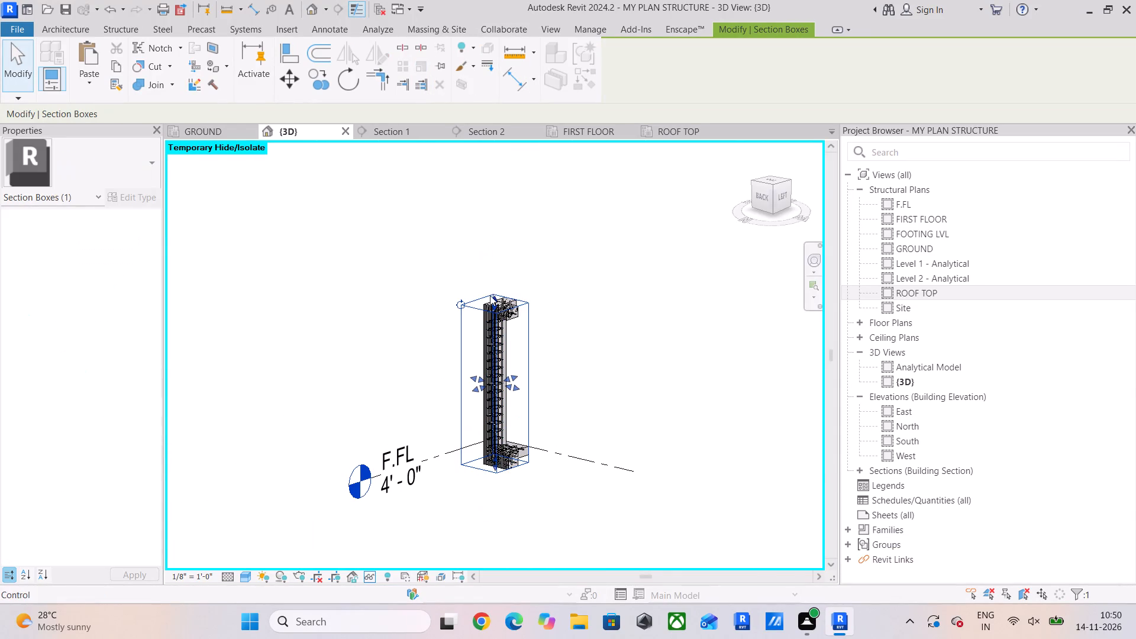
drag(489, 295, 502, 151)
scroll(502, 245, down, 3)
middle_drag(502, 364, 491, 506)
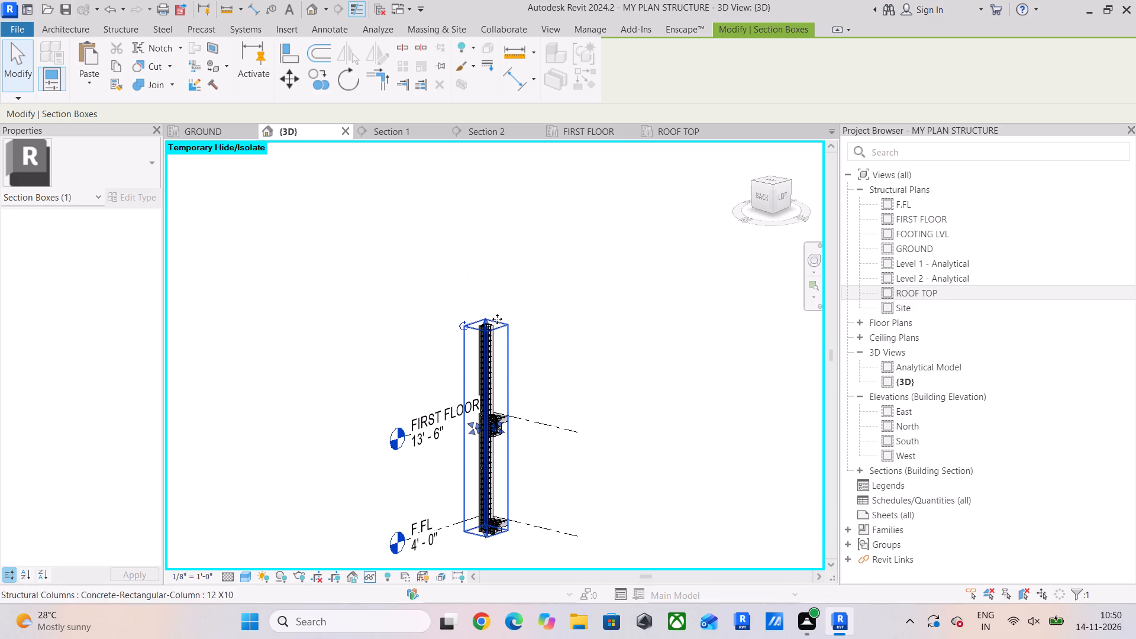
drag(482, 317, 492, 180)
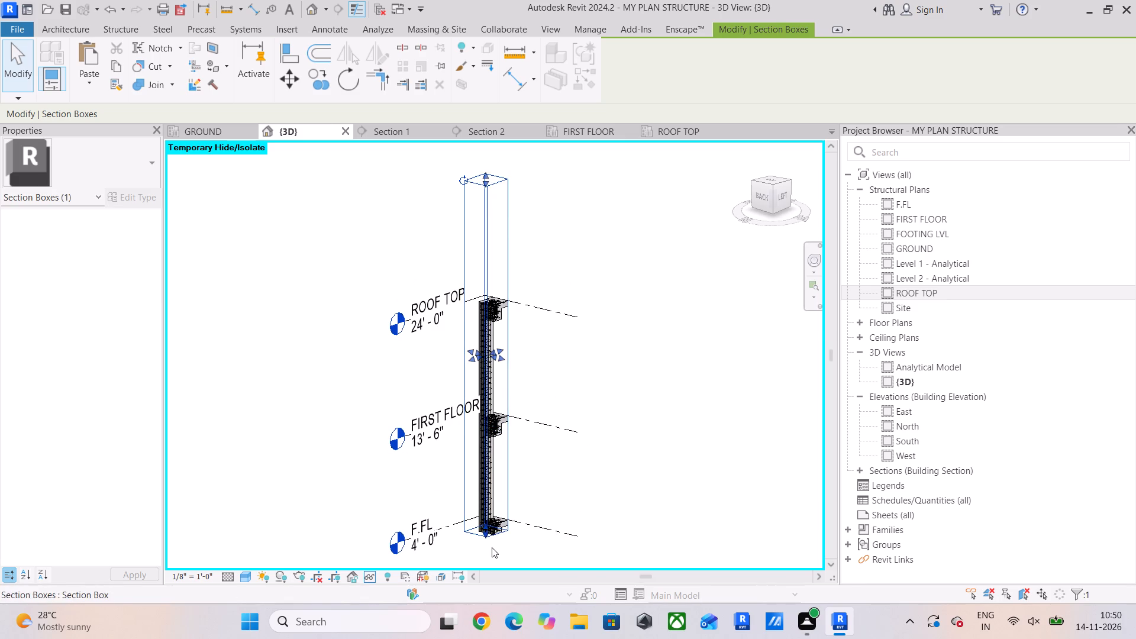
scroll(492, 538, down, 1)
middle_drag(492, 538, 501, 362)
drag(493, 362, 493, 467)
middle_drag(641, 336, 645, 447)
click(648, 443)
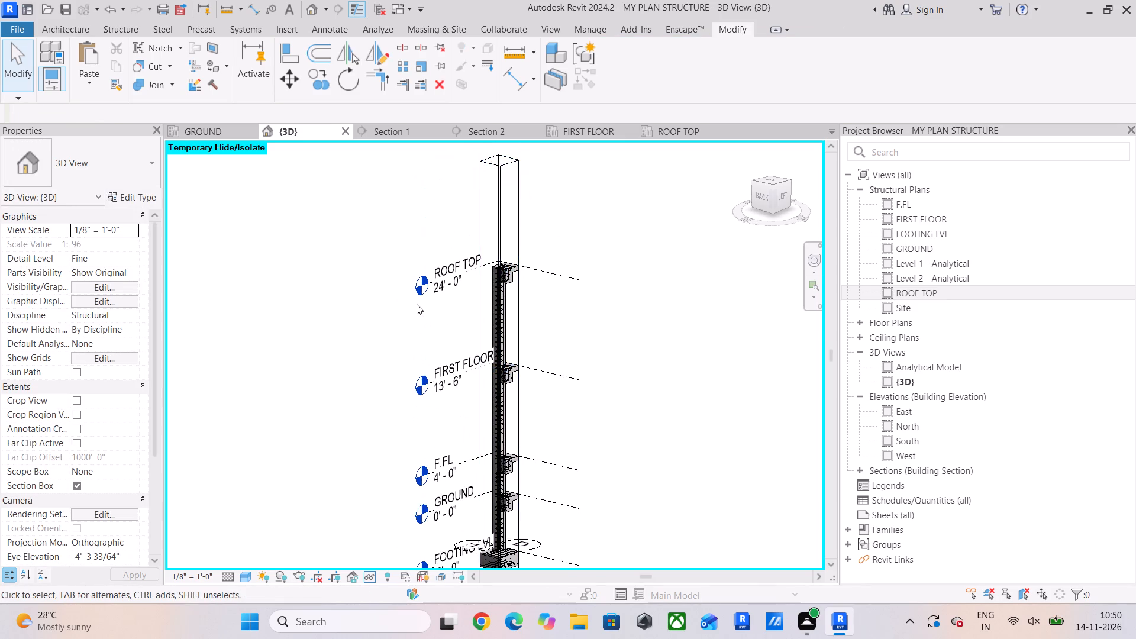
Examine the reinforcement at the top of the end column around ROOF TOP.
scroll(417, 302, down, 3)
middle_drag(417, 302, 411, 269)
scroll(454, 191, up, 7)
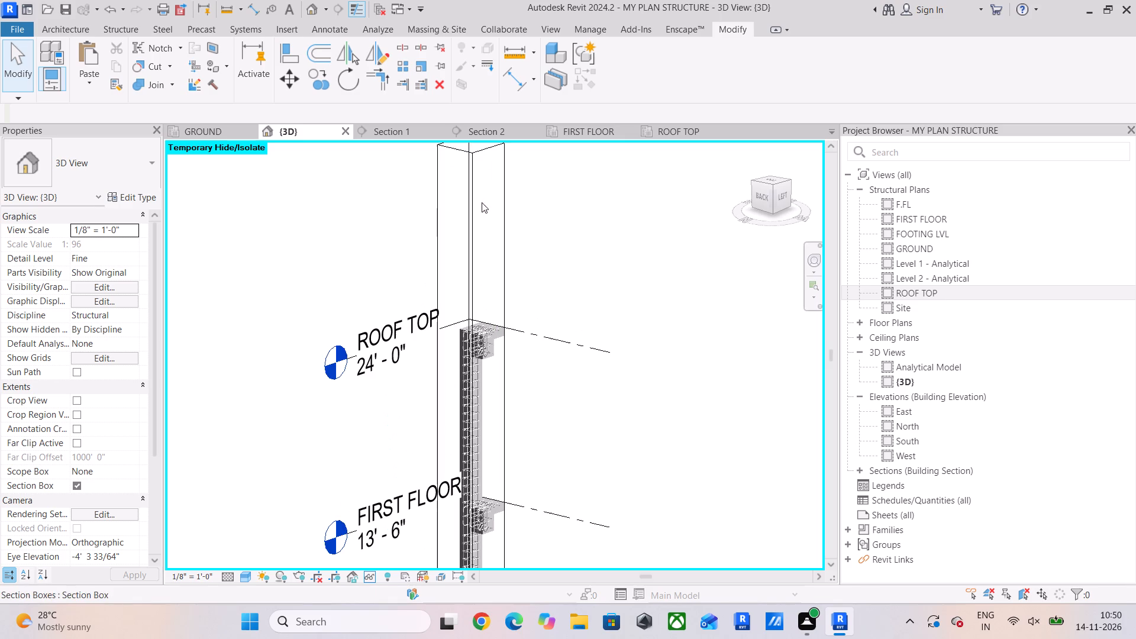
scroll(479, 266, up, 5)
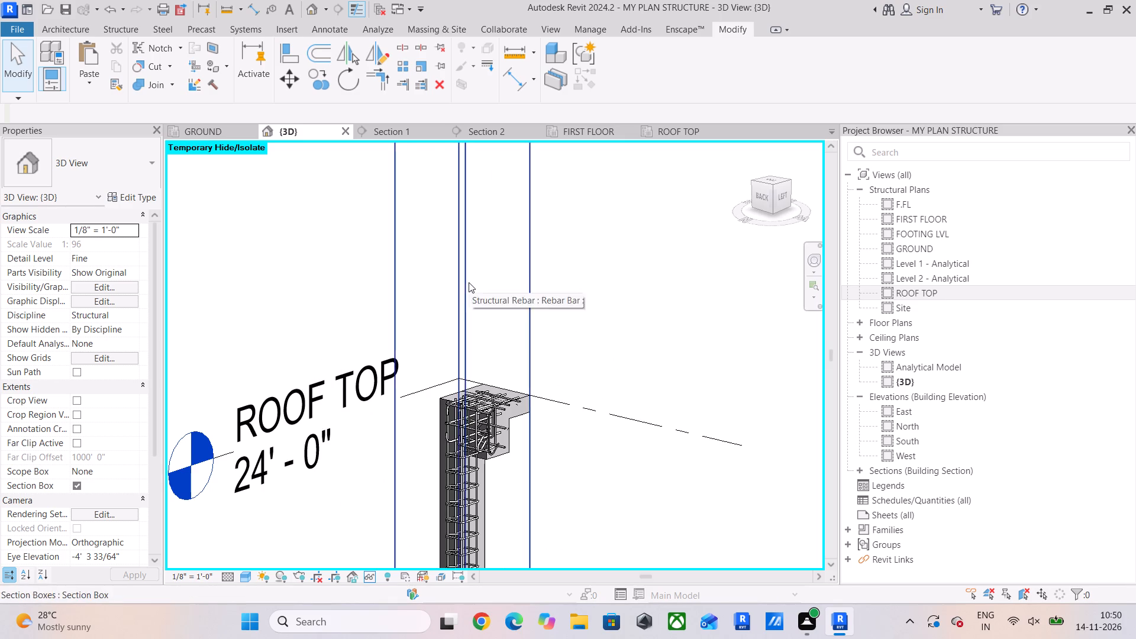
scroll(398, 327, down, 6)
middle_drag(397, 328, 401, 189)
scroll(370, 234, down, 5)
Trace the identical-rebar warning in the end column's section box and delete one duplicate #4 T1 tie set below GROUND.
drag(342, 172, 514, 492)
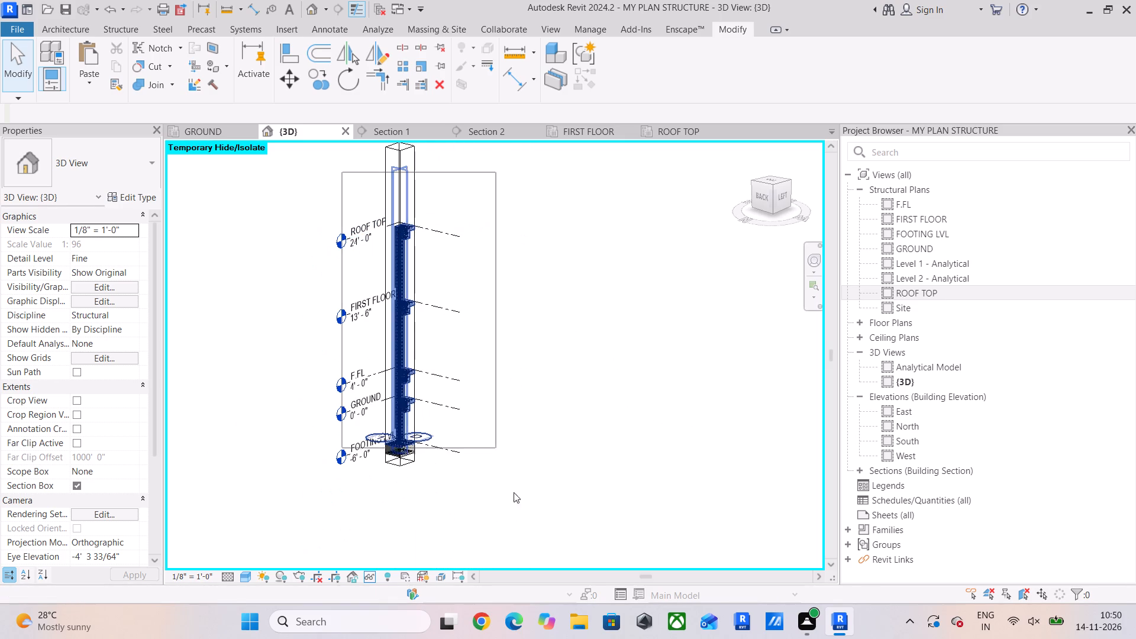
drag(514, 492, 521, 524)
click(621, 63)
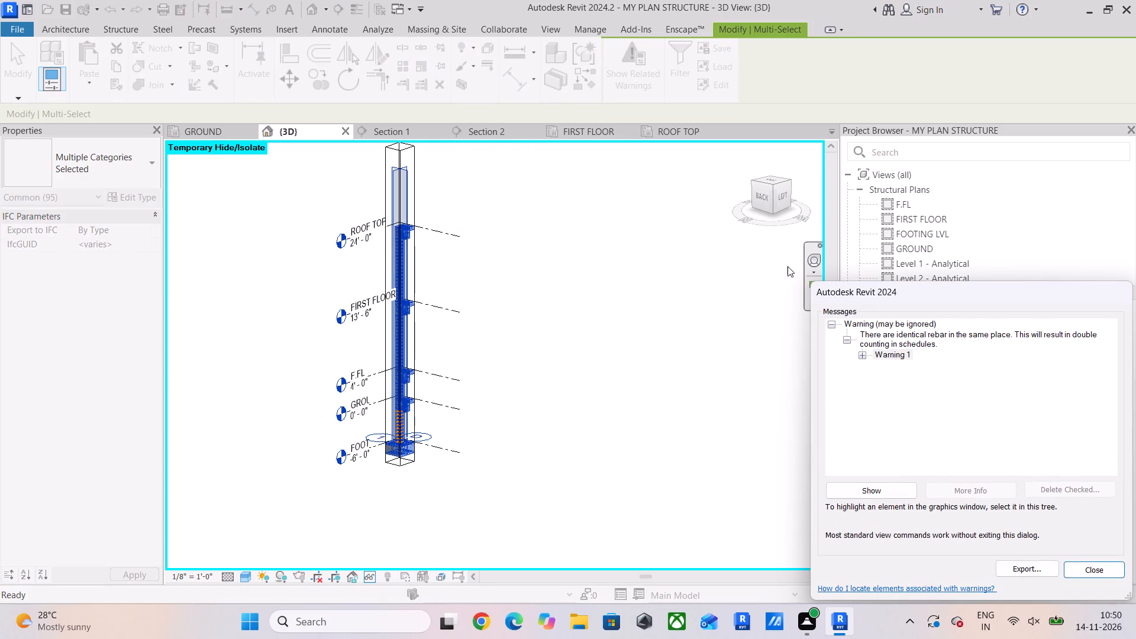
click(863, 356)
click(890, 366)
click(890, 376)
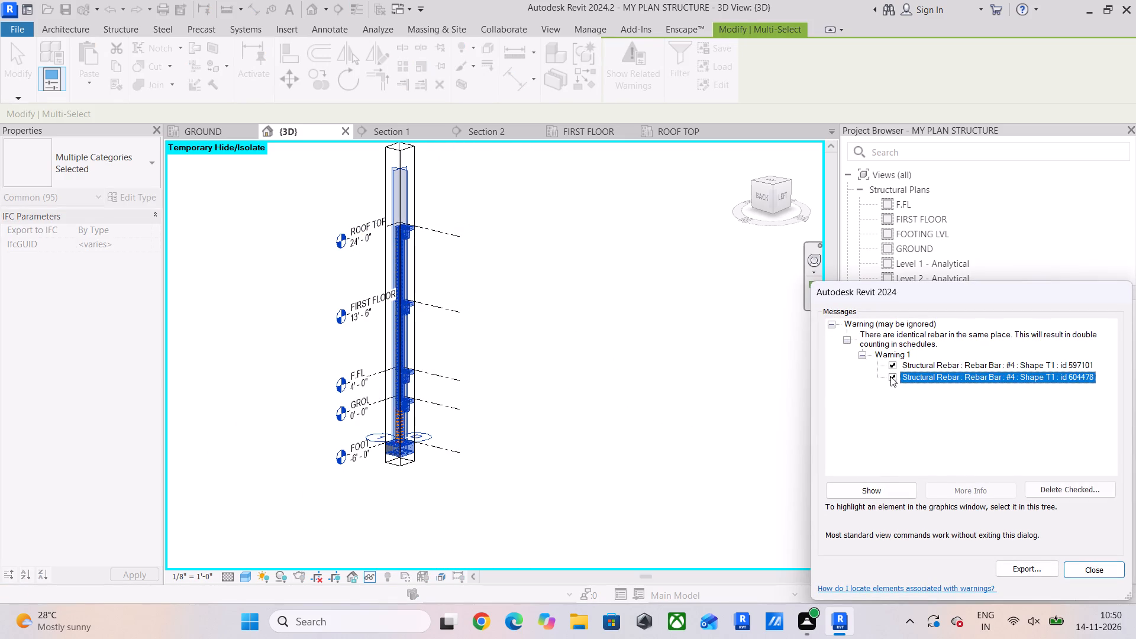
click(885, 488)
scroll(480, 301, up, 5)
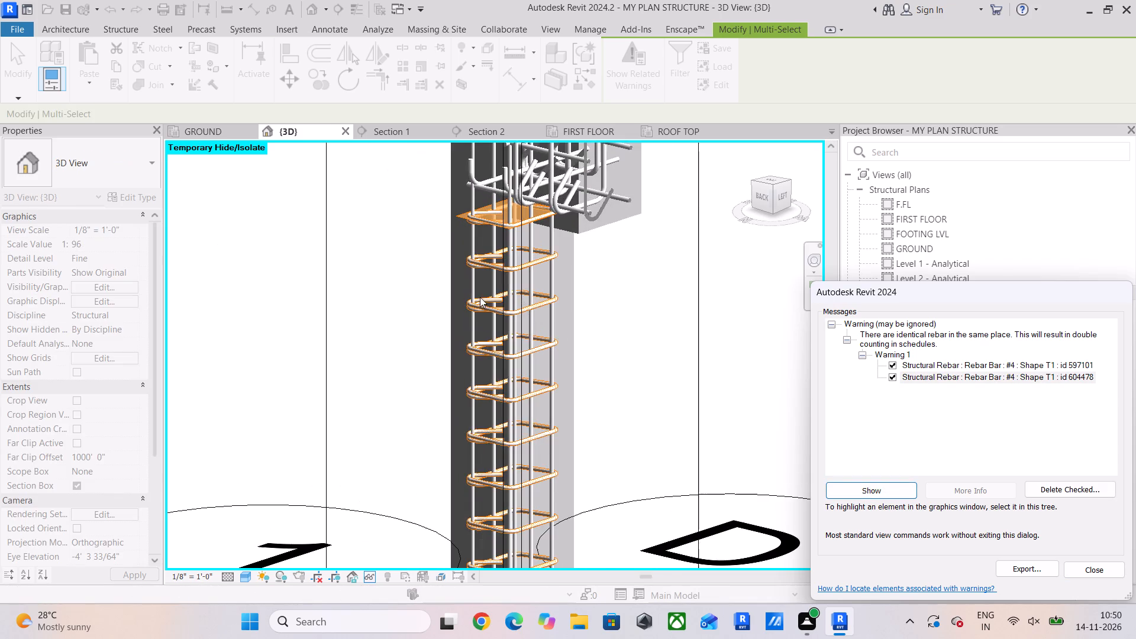
click(1087, 570)
scroll(622, 373, up, 4)
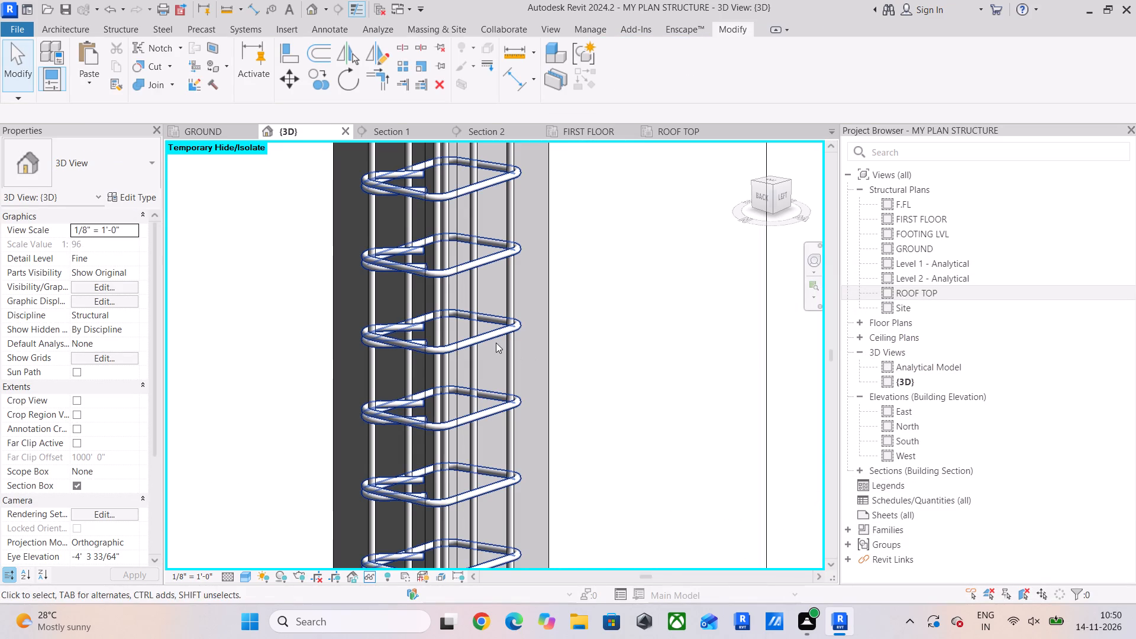
click(496, 343)
key(Delete)
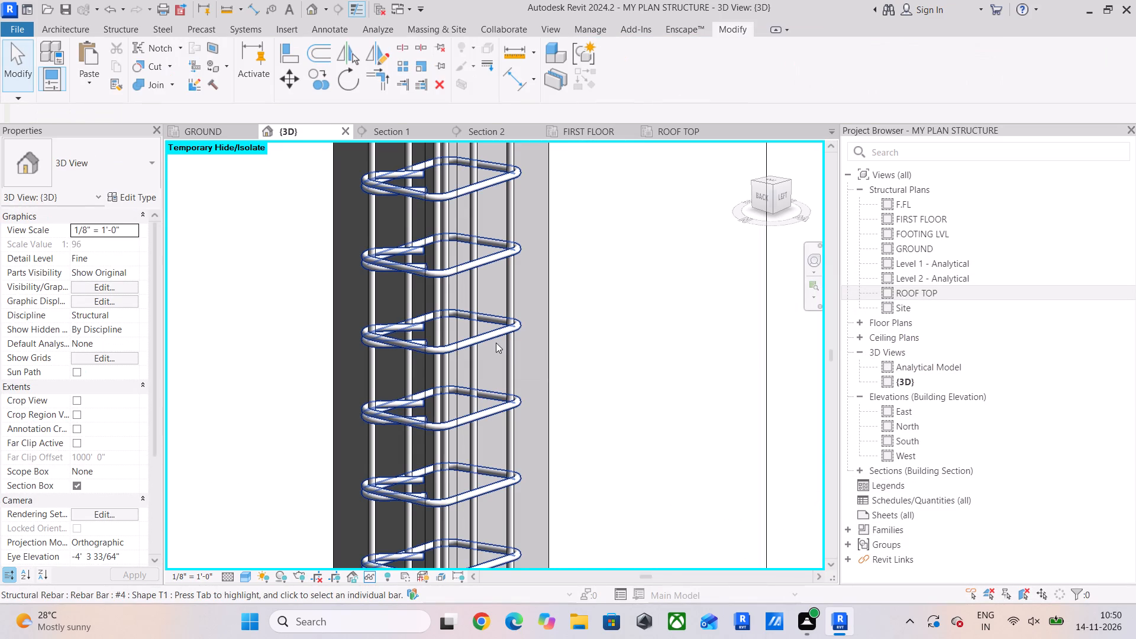
Check everything in the end column's section box again for remaining duplicate-rebar warnings.
scroll(496, 343, down, 18)
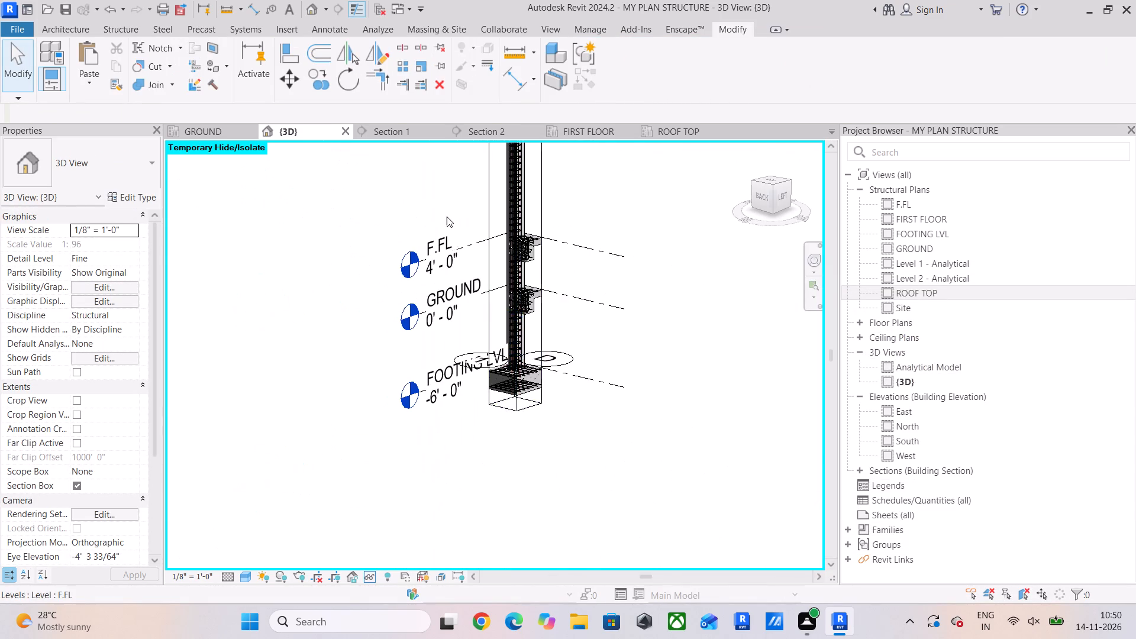
scroll(447, 220, down, 3)
middle_drag(456, 253, 457, 346)
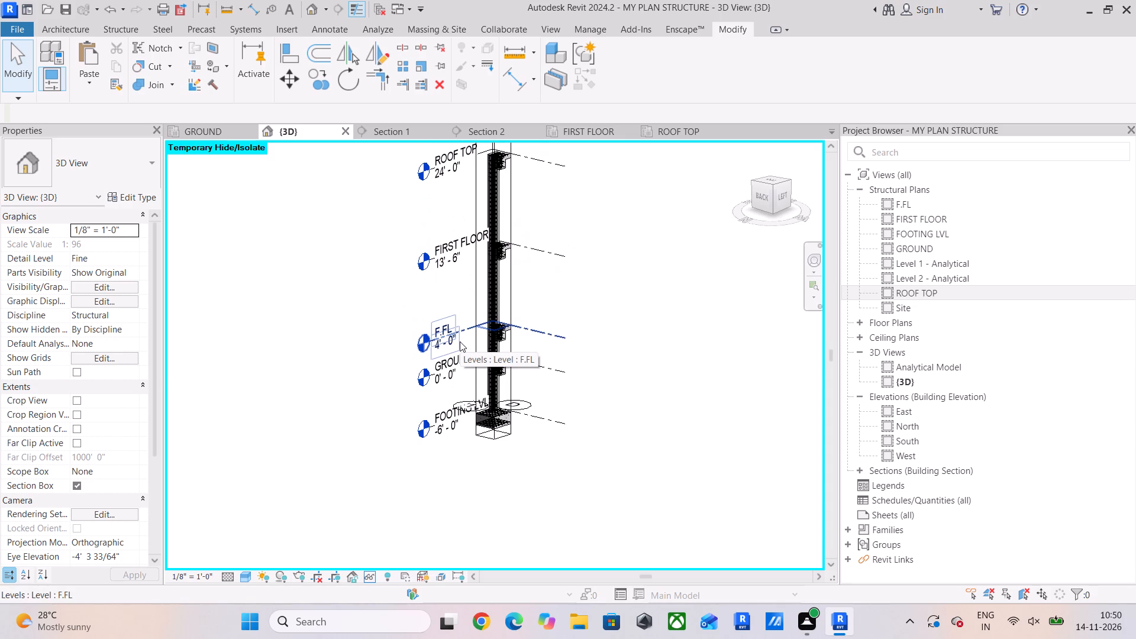
scroll(433, 253, down, 2)
middle_drag(433, 256, 437, 348)
drag(408, 174, 546, 549)
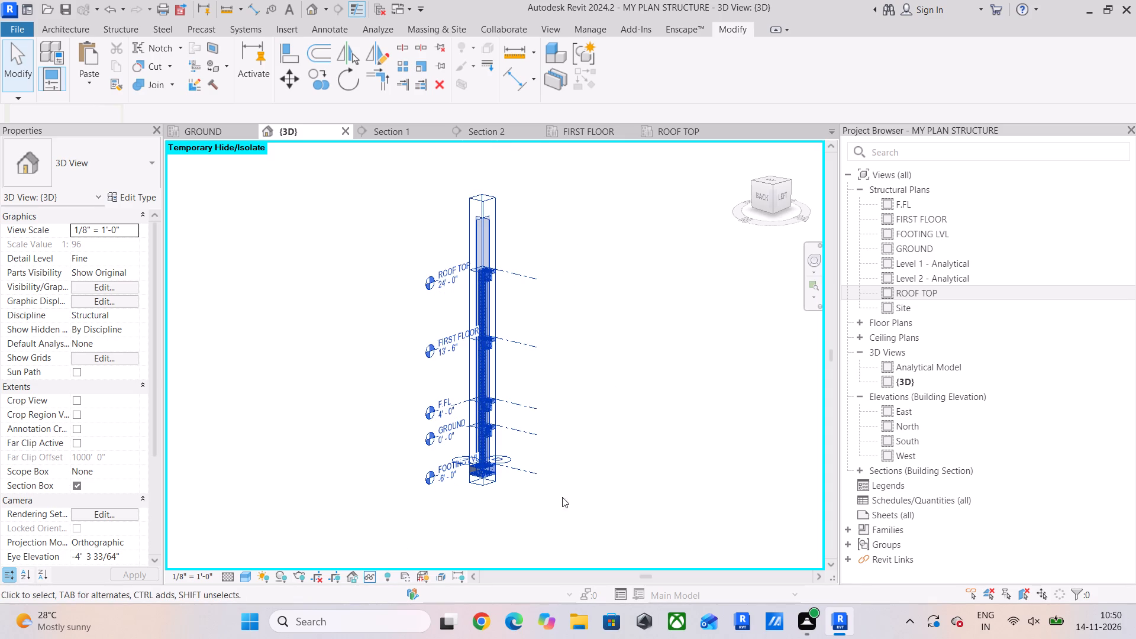
click(643, 251)
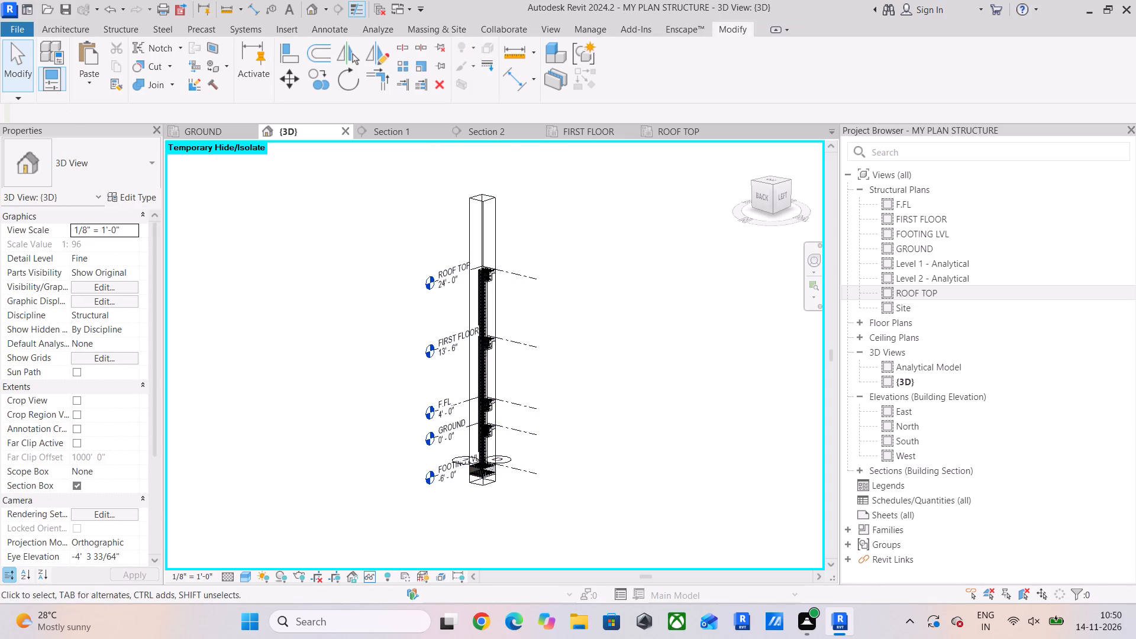
Turn off the 3D view's section box.
click(79, 486)
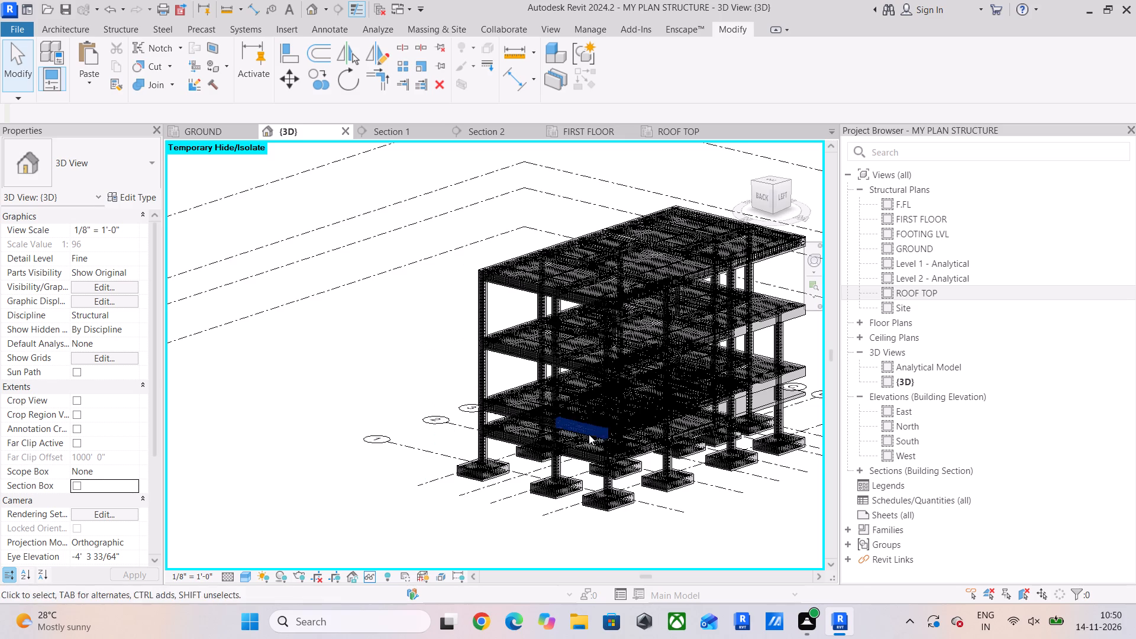
Propagate the B-1 column's rebar, aligned by host, to five other 12 X10 columns that still lack ties.
middle_drag(589, 434, 513, 438)
scroll(357, 275, up, 9)
middle_drag(525, 344, 437, 330)
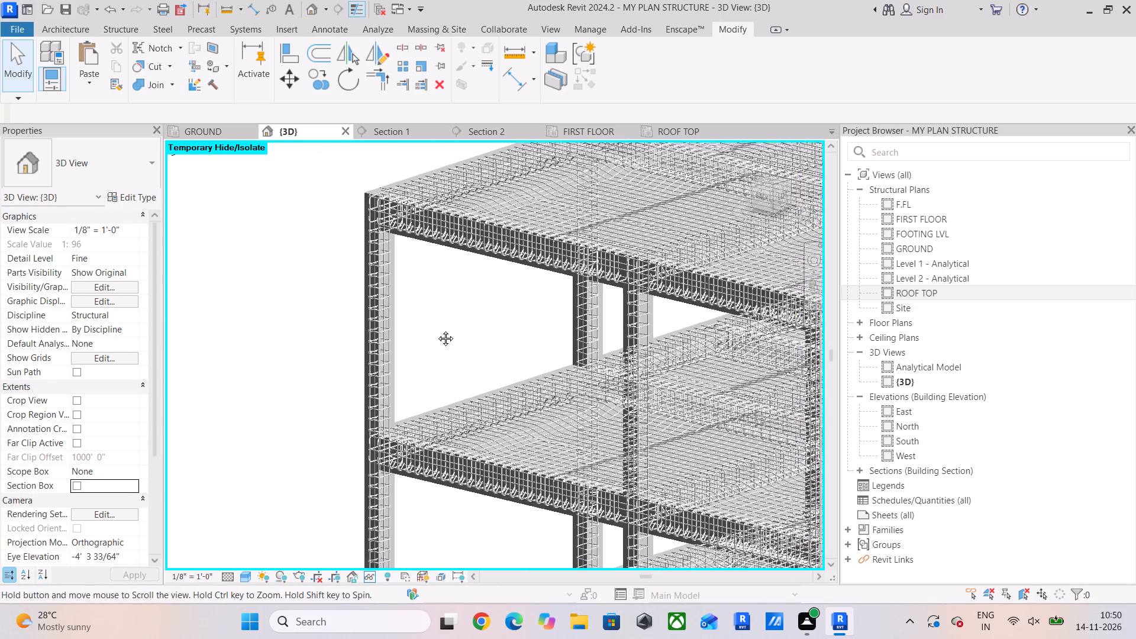
middle_drag(437, 330, 428, 327)
scroll(605, 382, up, 1)
middle_drag(605, 382, 361, 338)
scroll(624, 361, down, 4)
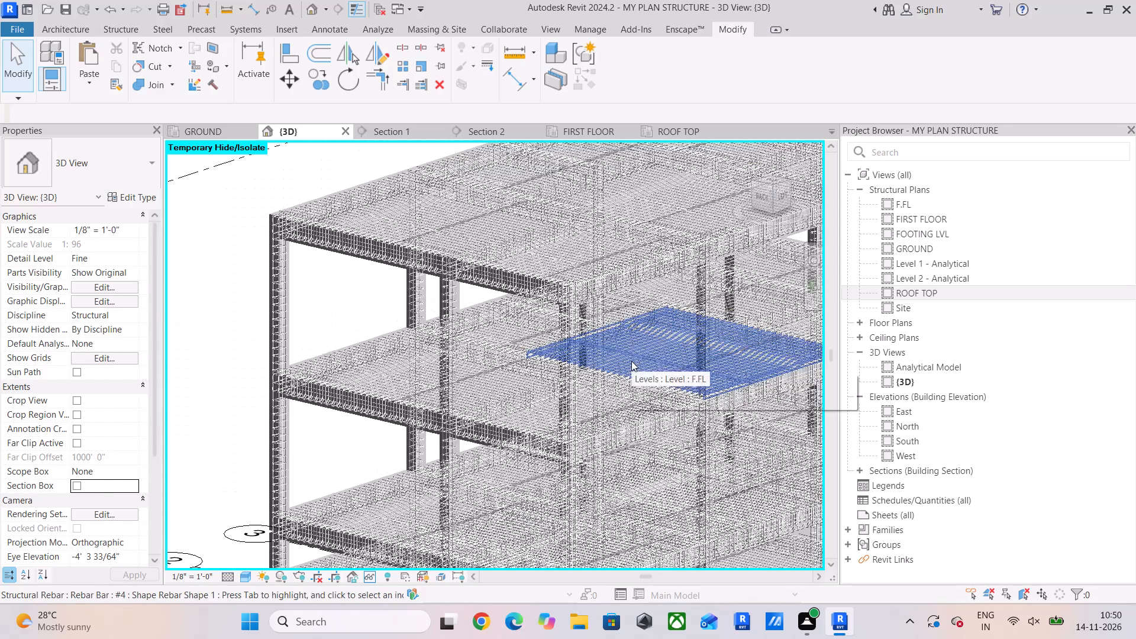
shift+middle_drag(664, 360, 451, 337)
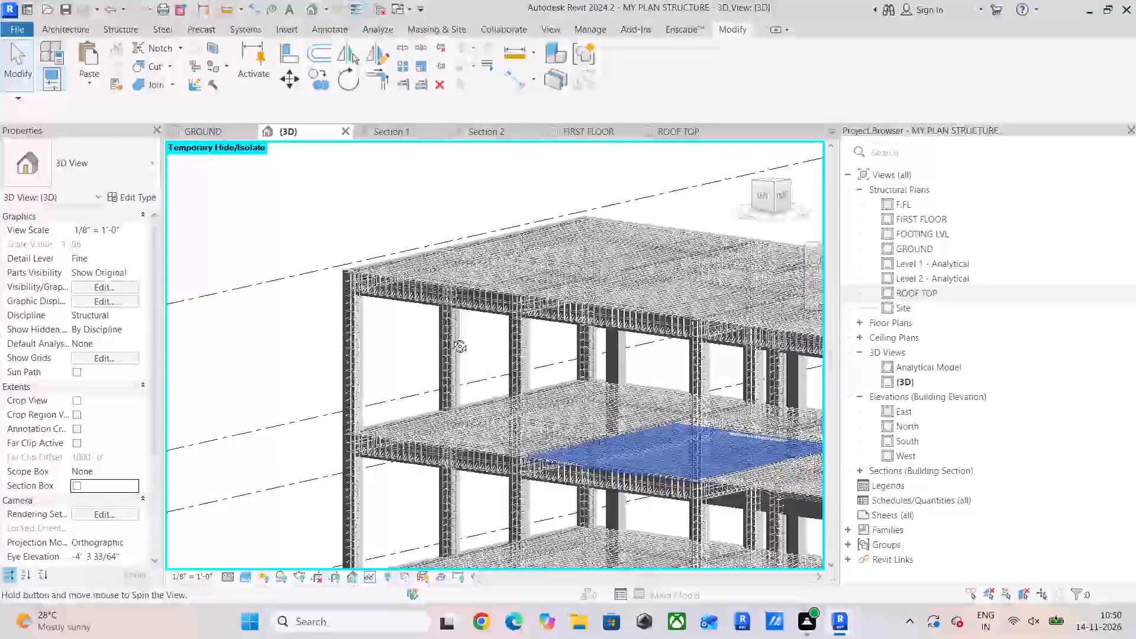
shift+middle_drag(451, 337, 449, 333)
scroll(455, 348, up, 7)
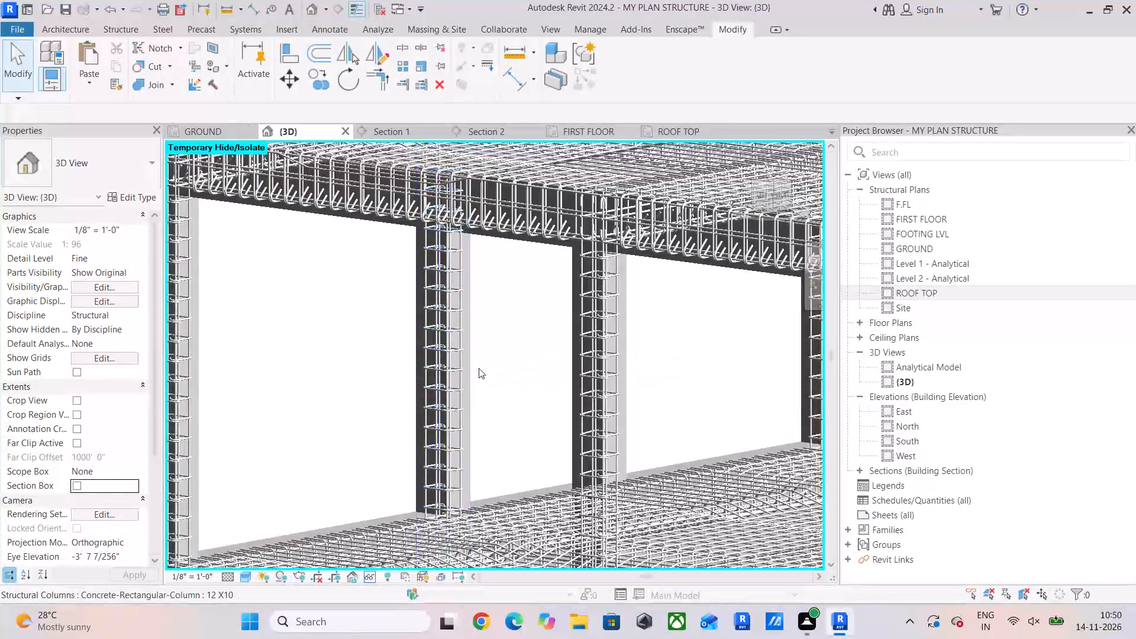
click(475, 377)
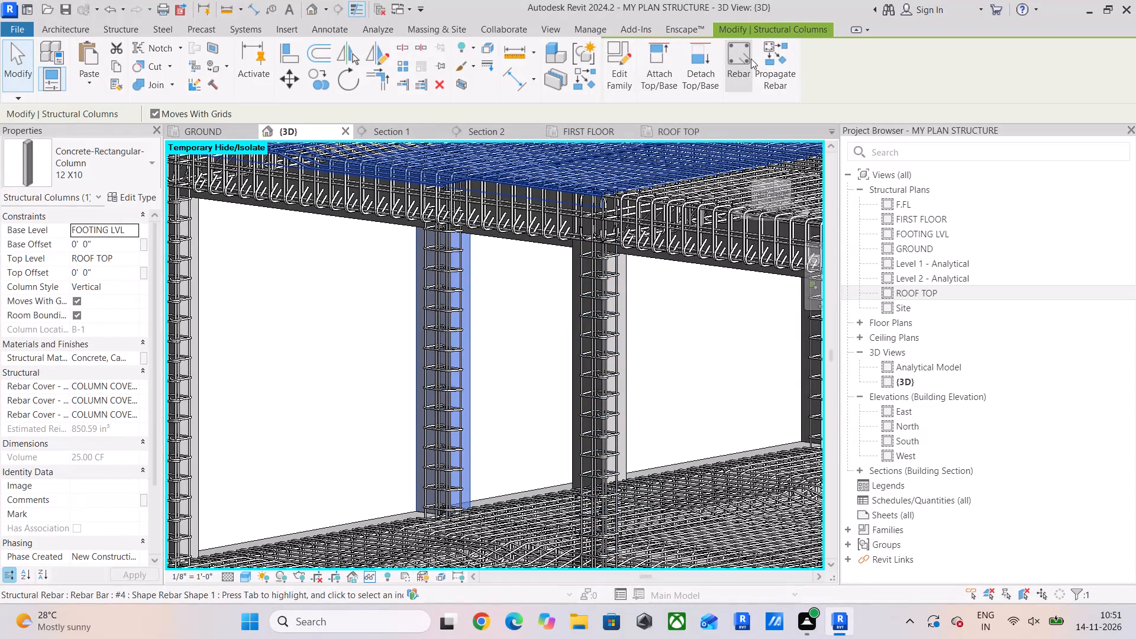
click(777, 59)
middle_drag(690, 308, 397, 312)
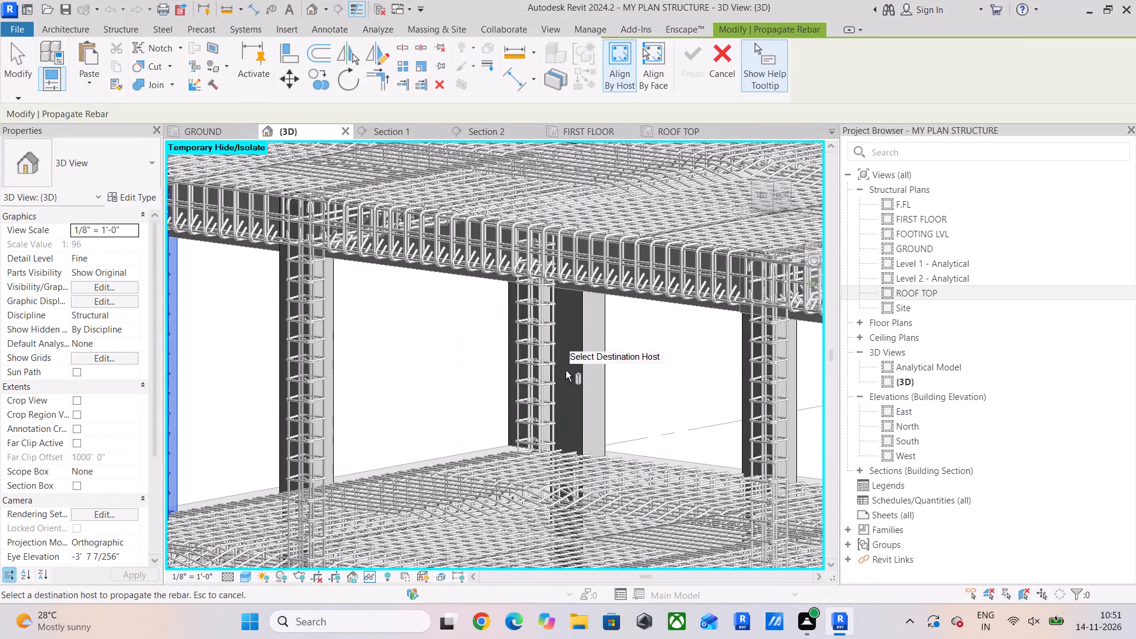
click(582, 370)
middle_drag(646, 370, 351, 285)
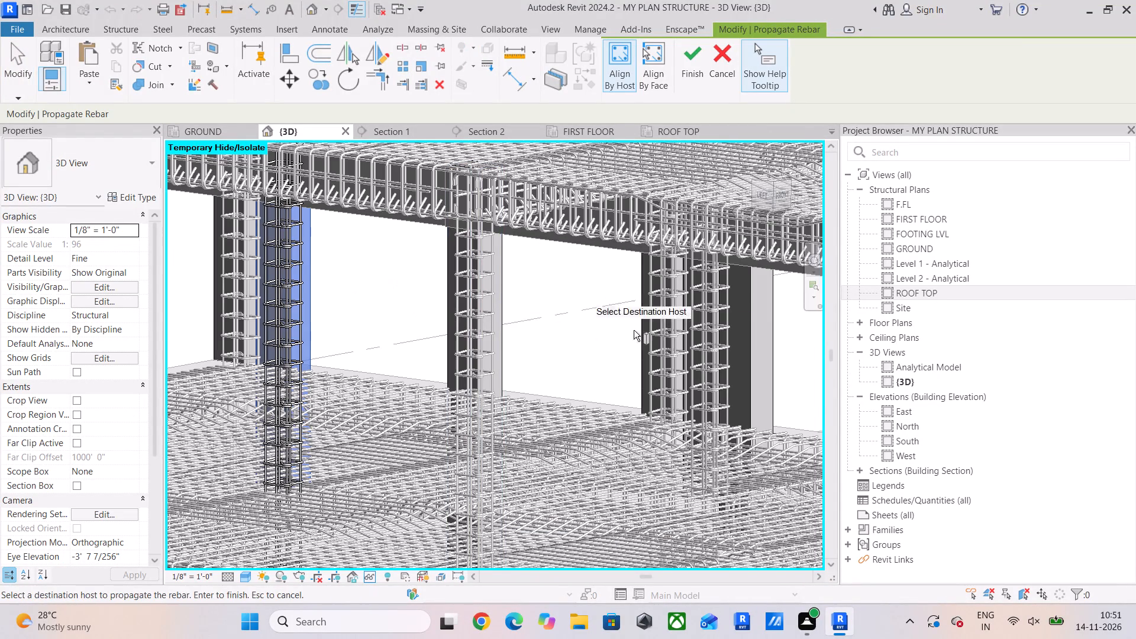
click(756, 347)
middle_drag(756, 347, 431, 291)
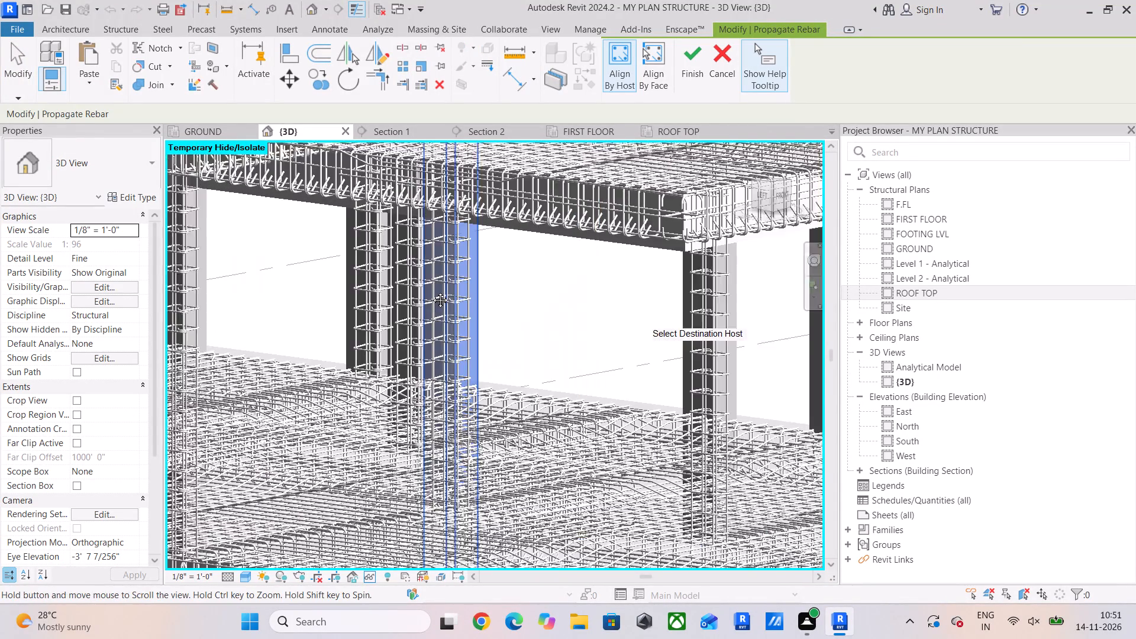
middle_drag(431, 291, 430, 291)
middle_drag(688, 298, 456, 304)
click(576, 289)
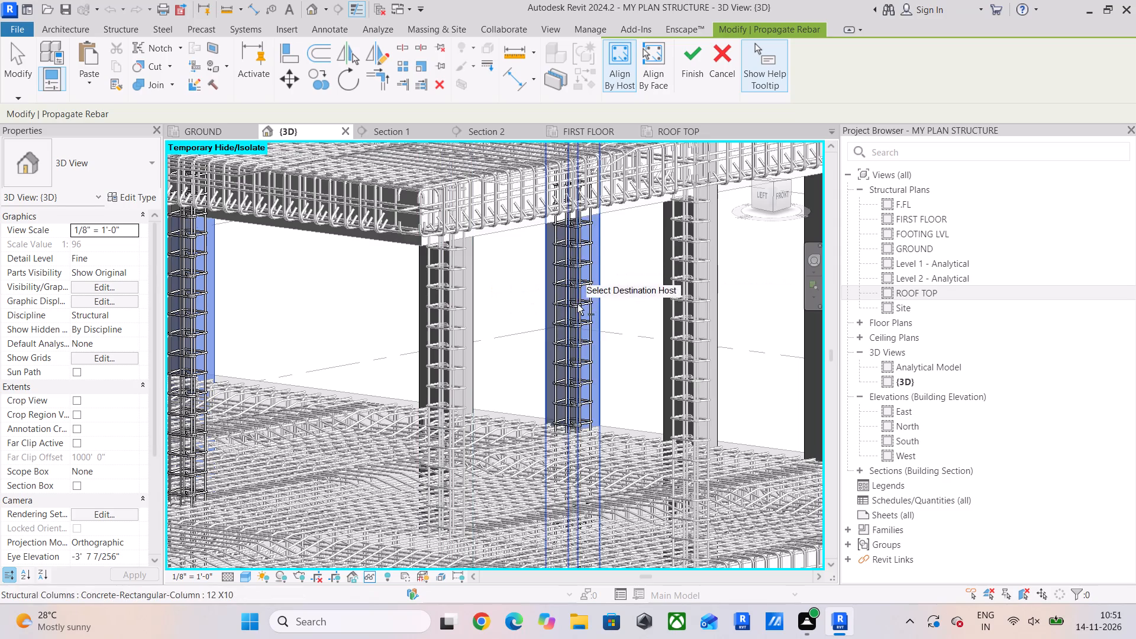
middle_drag(577, 304, 300, 284)
click(557, 302)
scroll(557, 303, up, 1)
middle_drag(557, 303, 286, 280)
click(565, 317)
scroll(533, 345, down, 3)
middle_drag(532, 346, 725, 272)
middle_drag(371, 321, 816, 311)
middle_drag(562, 492, 613, 387)
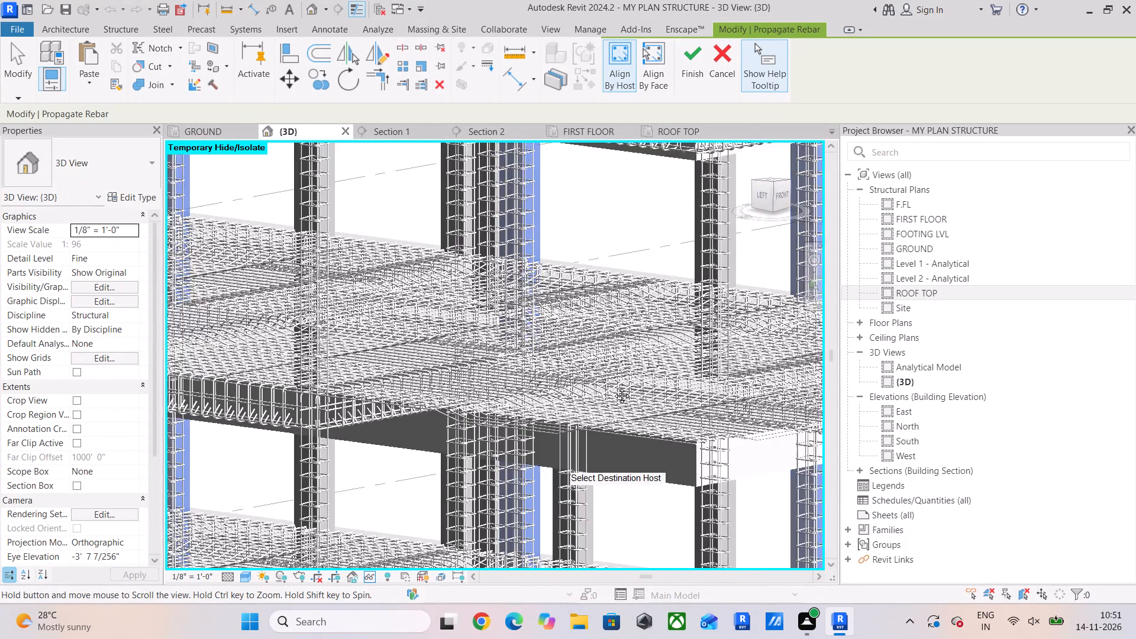
middle_drag(613, 387, 669, 244)
middle_drag(444, 270, 478, 287)
scroll(479, 267, up, 5)
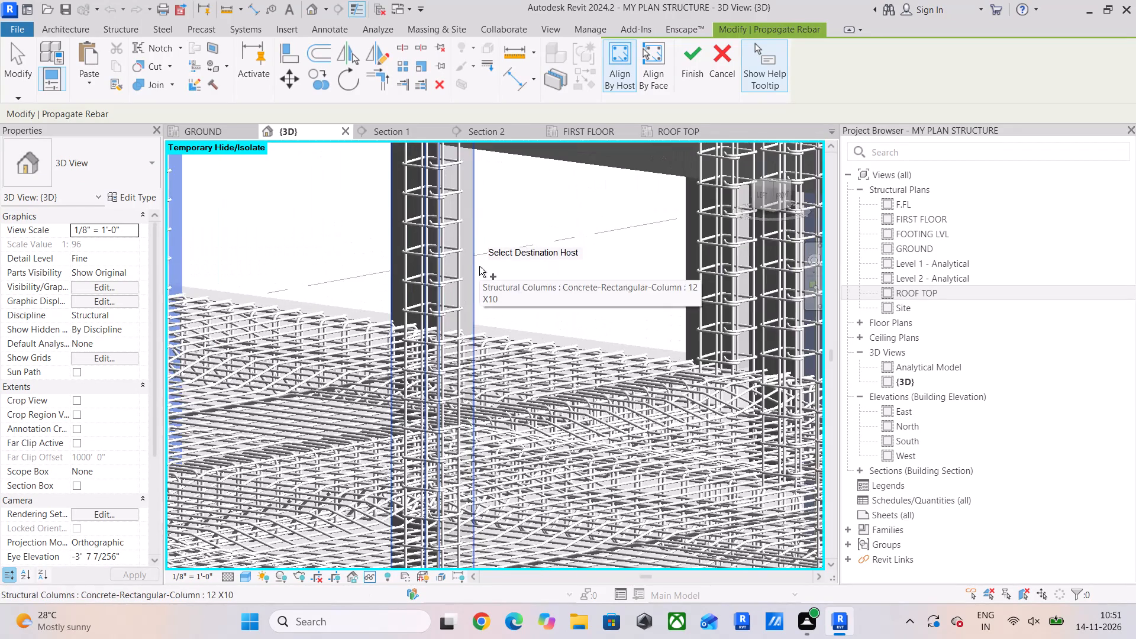
scroll(256, 272, down, 3)
middle_drag(257, 272, 607, 304)
scroll(501, 310, down, 3)
middle_drag(500, 310, 496, 249)
scroll(497, 283, down, 4)
middle_drag(553, 301, 379, 319)
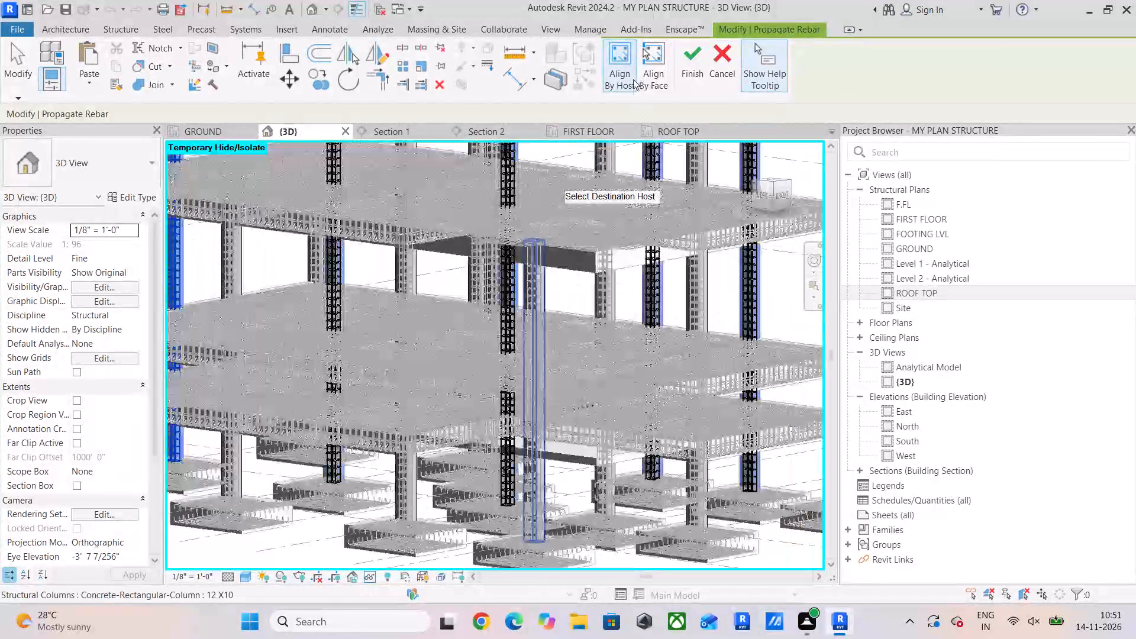
click(698, 53)
Examine the reinforcement around the whole building for columns and beams that still lack rebar.
scroll(660, 311, down, 2)
shift+middle_drag(709, 315, 445, 257)
middle_drag(449, 263, 661, 461)
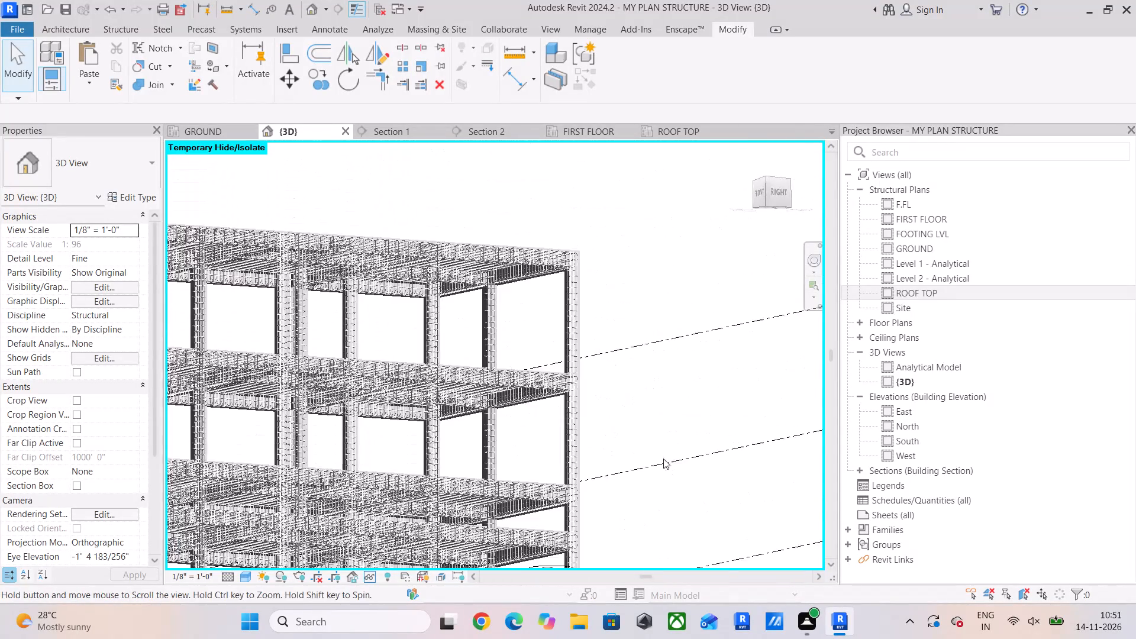
scroll(442, 337, up, 4)
shift+middle_drag(441, 335, 417, 353)
middle_drag(402, 354, 759, 354)
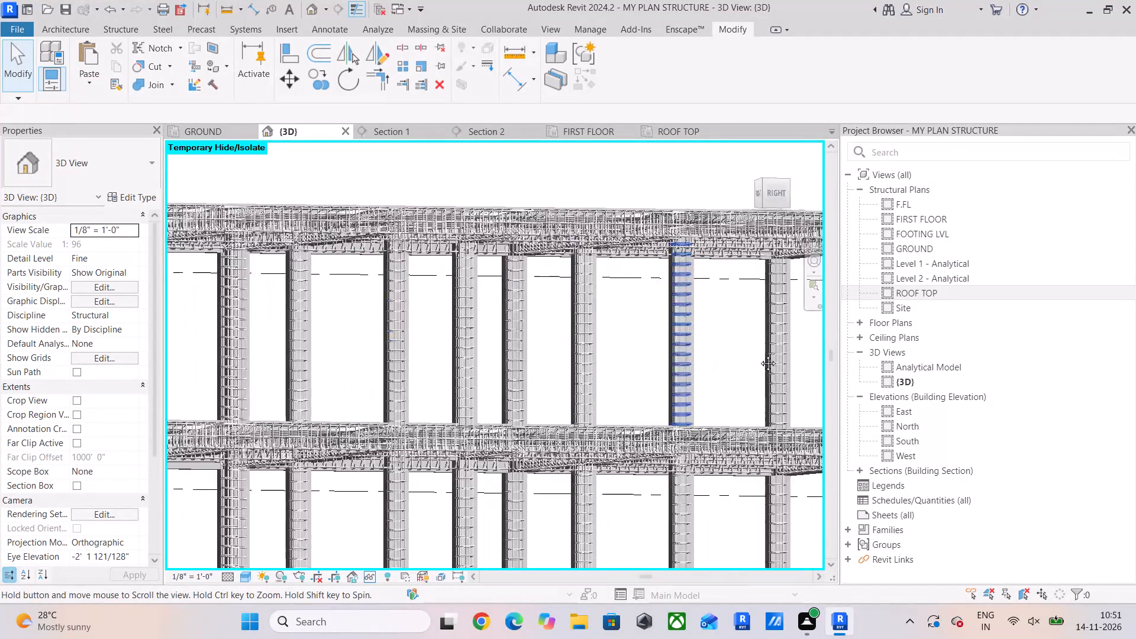
middle_drag(759, 354, 773, 354)
middle_drag(501, 352, 748, 348)
scroll(453, 350, down, 5)
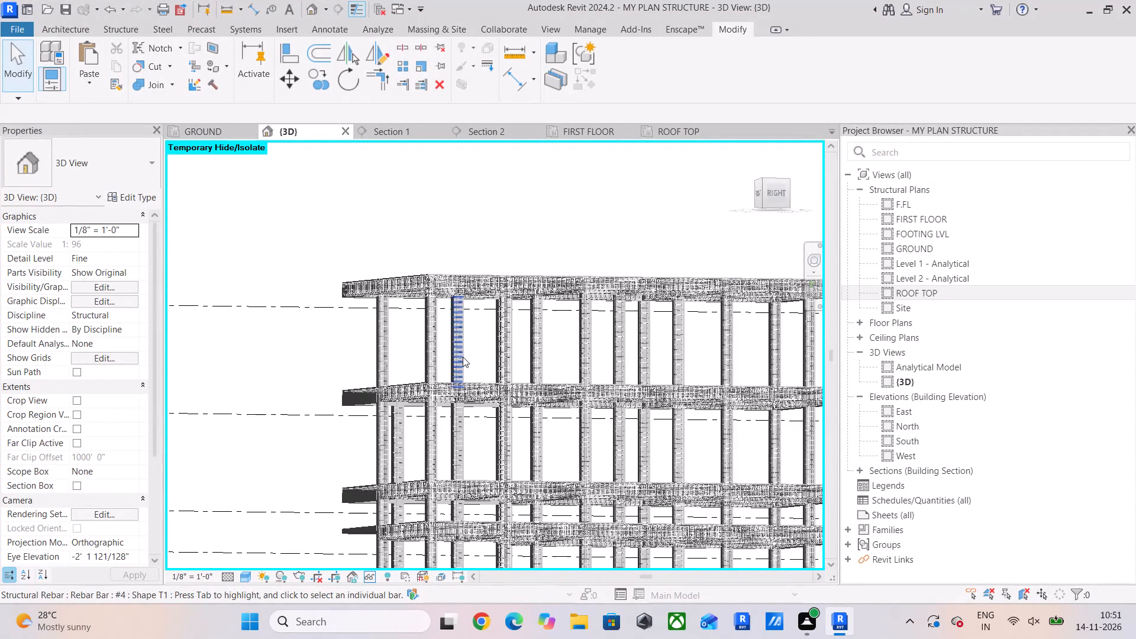
scroll(463, 357, down, 4)
shift+middle_drag(480, 383, 742, 405)
middle_drag(724, 404, 486, 452)
scroll(657, 439, up, 5)
middle_drag(653, 425, 672, 276)
shift+middle_drag(648, 370, 697, 366)
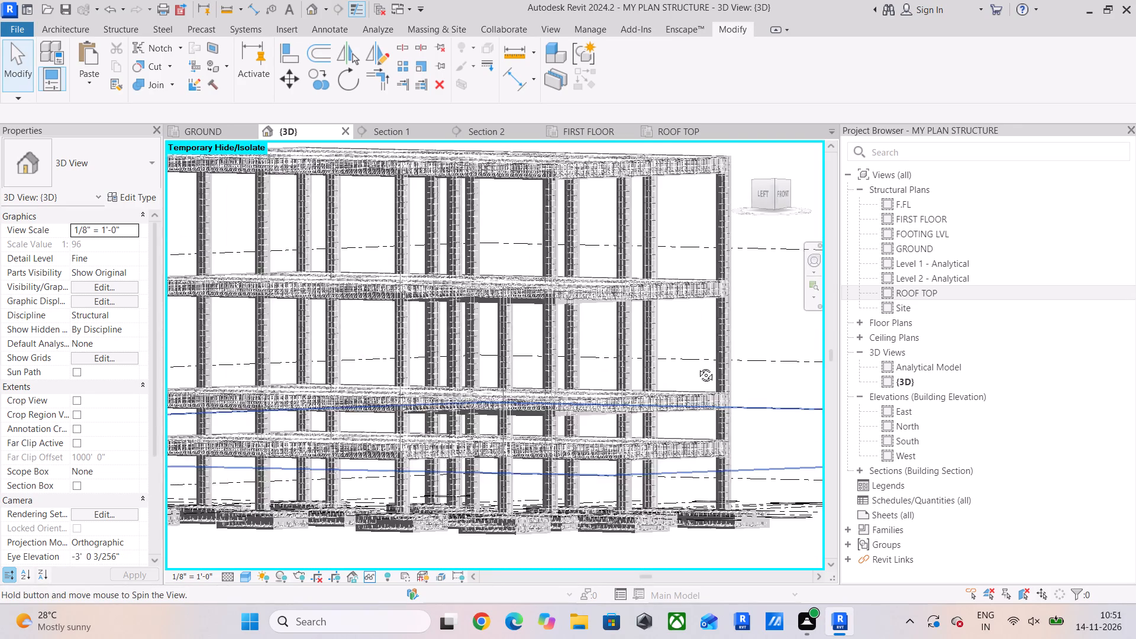
shift+middle_drag(697, 366, 718, 397)
scroll(626, 364, up, 5)
middle_drag(626, 364, 612, 333)
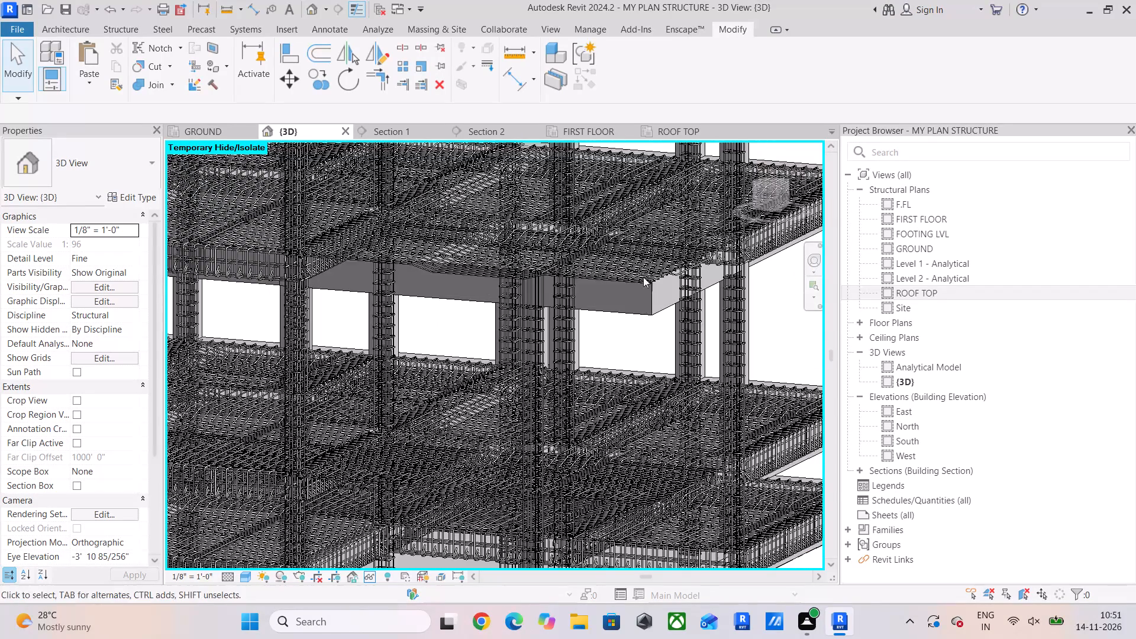
scroll(640, 298, down, 2)
middle_drag(636, 318, 630, 331)
scroll(585, 267, up, 4)
middle_drag(577, 256, 560, 443)
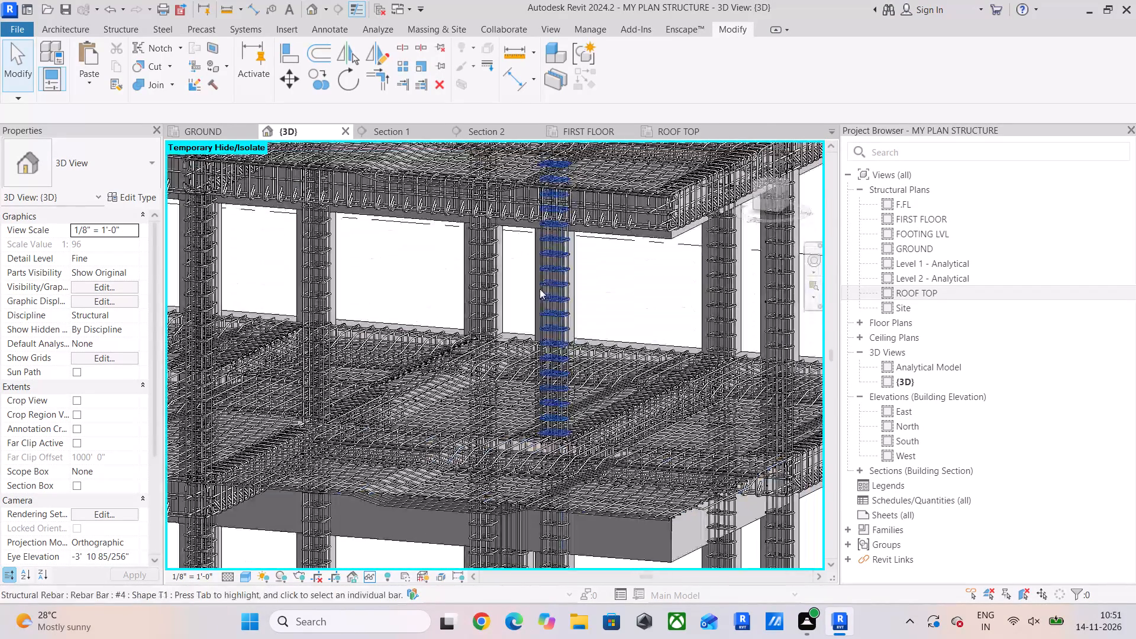
Set the rebar cover of the roof-level edge beam to BEAM COVER <0' - 1">.
click(106, 27)
click(636, 76)
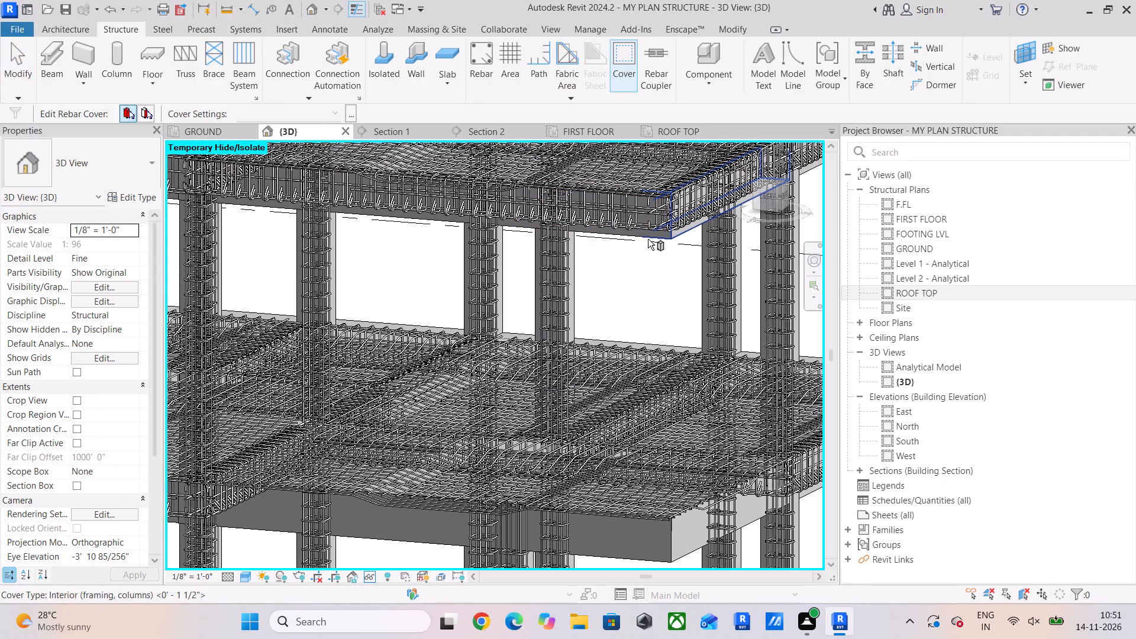
scroll(573, 232, up, 4)
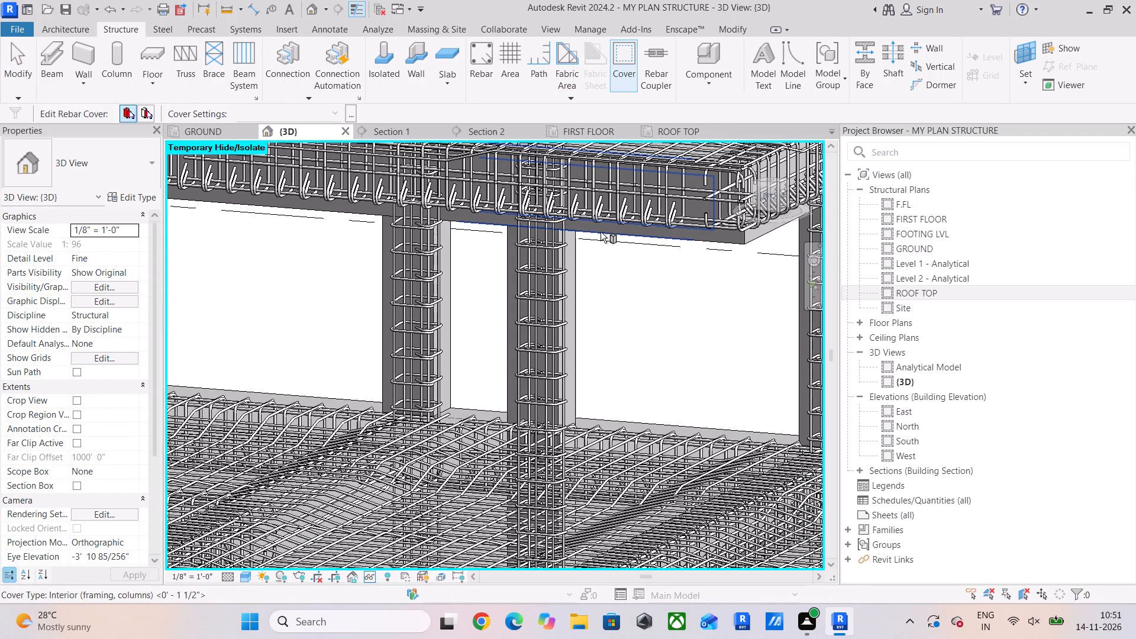
click(601, 232)
click(333, 112)
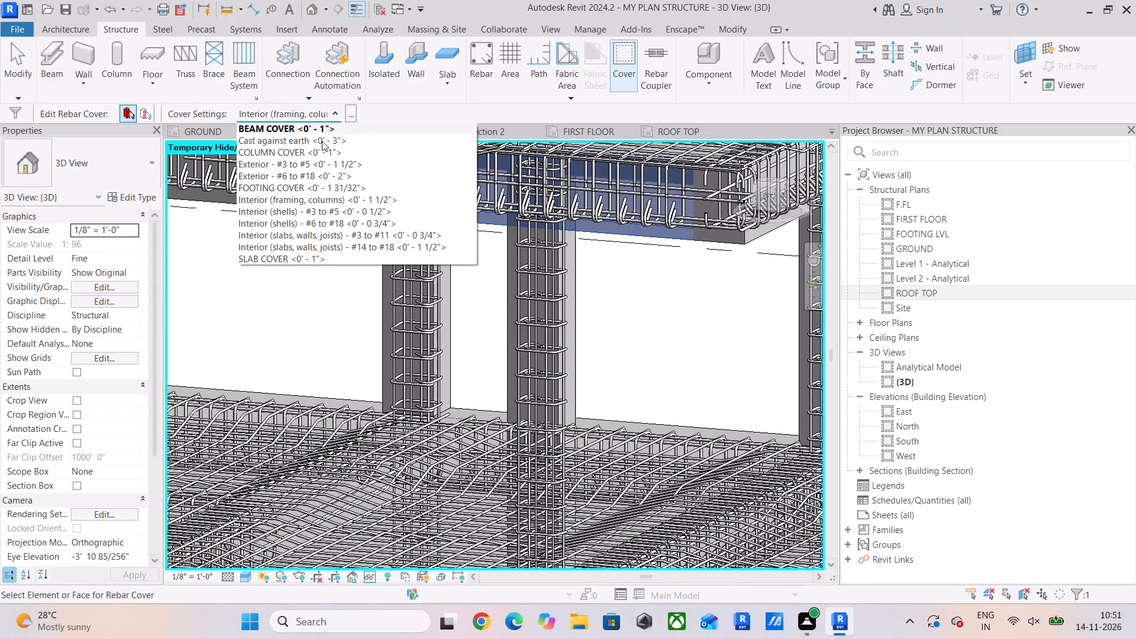
click(296, 129)
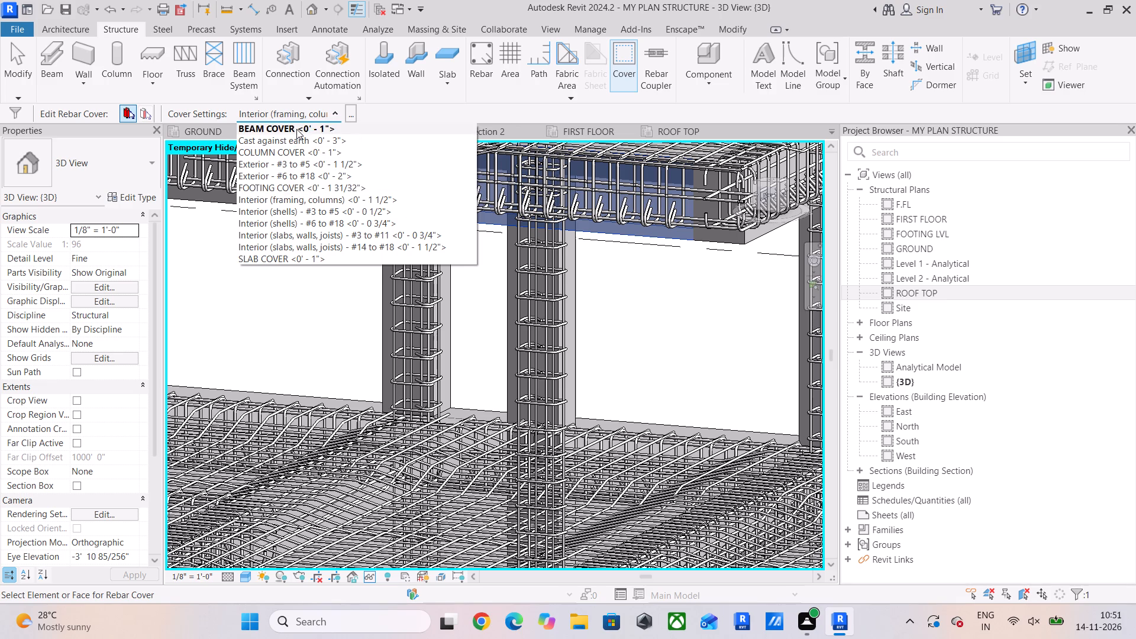
Set the rebar cover of the bare side beam at the corner, one storey below the roof, to BEAM COVER <0' - 1">.
middle_drag(574, 443, 461, 369)
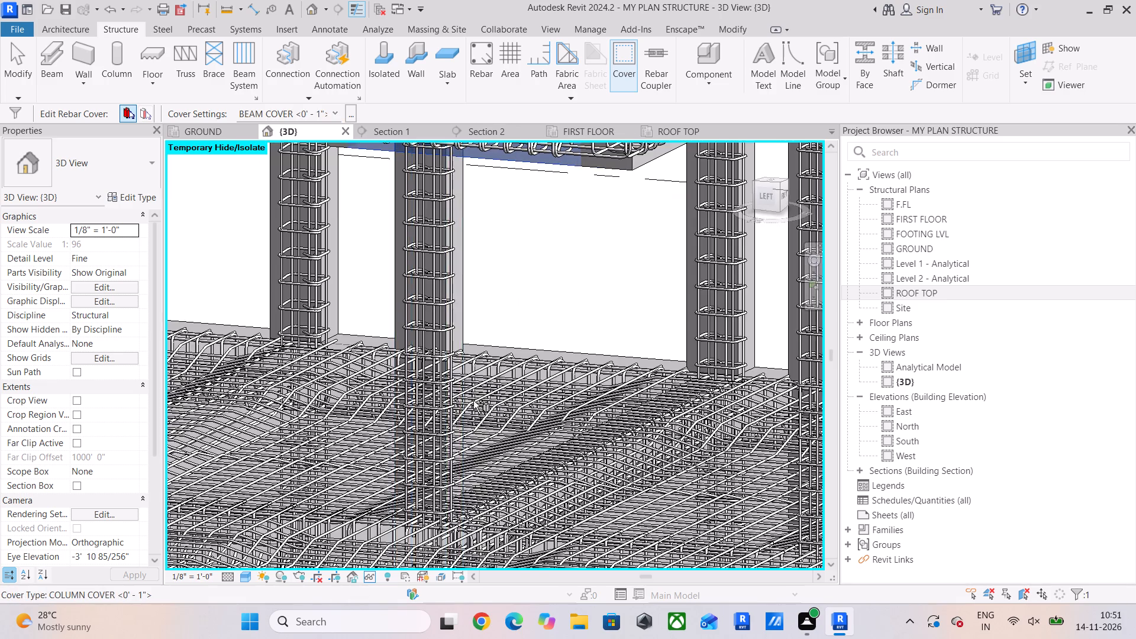
middle_drag(479, 464, 483, 237)
scroll(483, 239, up, 1)
middle_drag(490, 443, 506, 311)
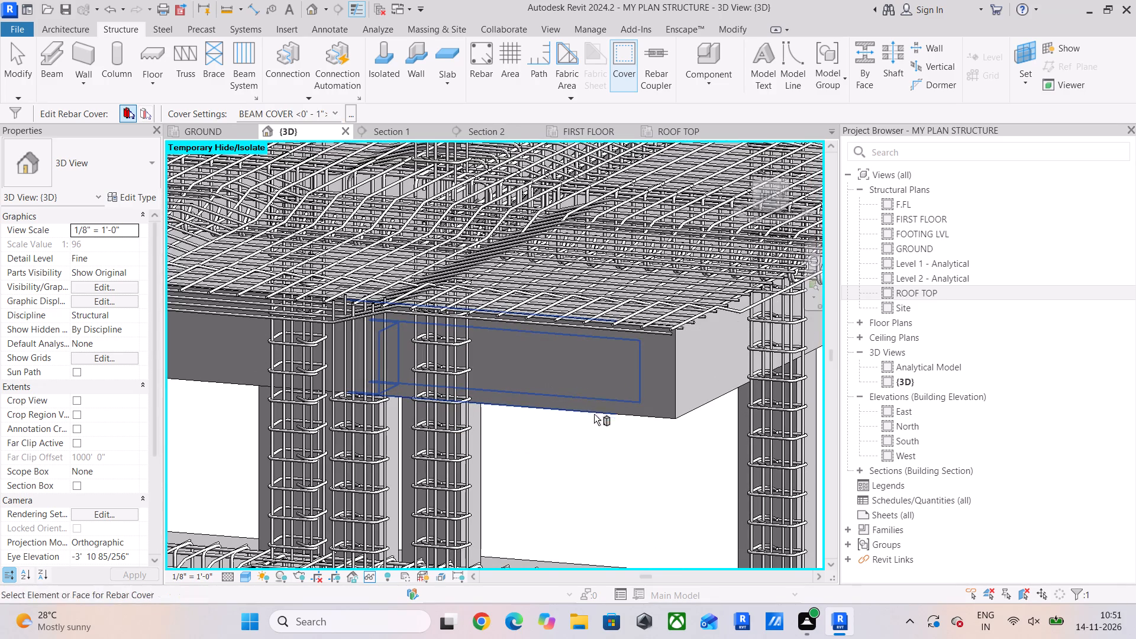
click(657, 414)
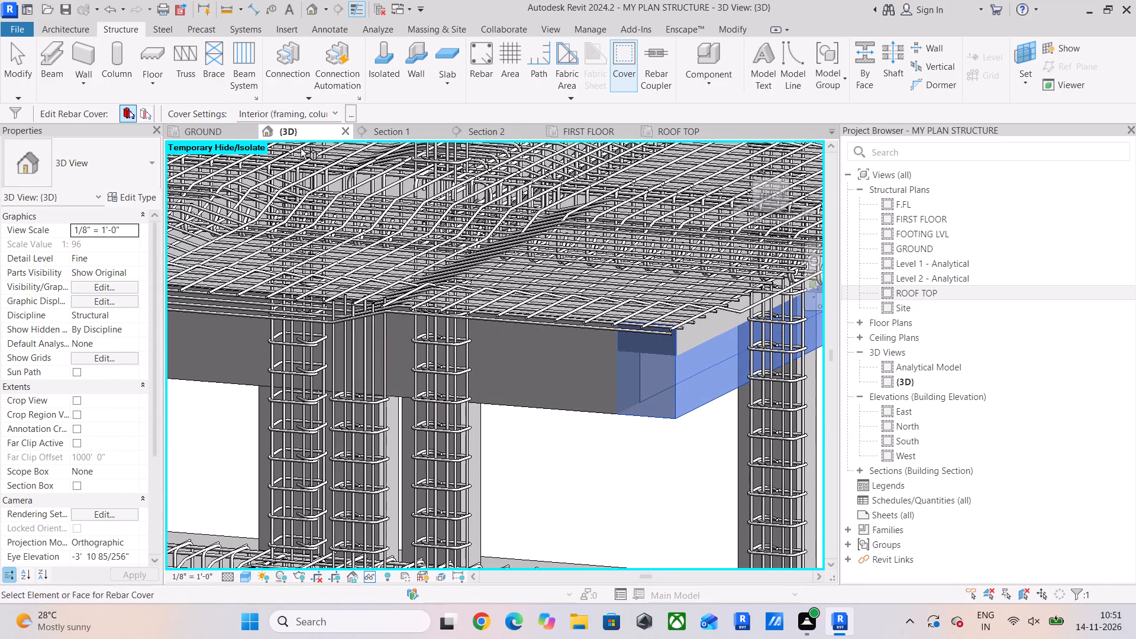
click(332, 115)
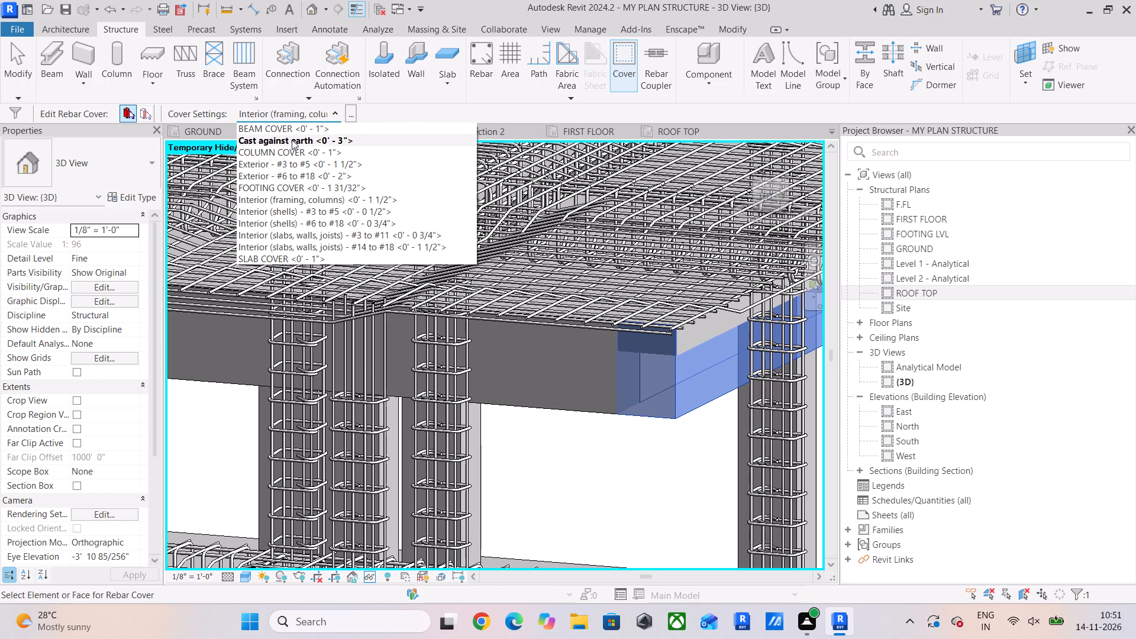
click(295, 131)
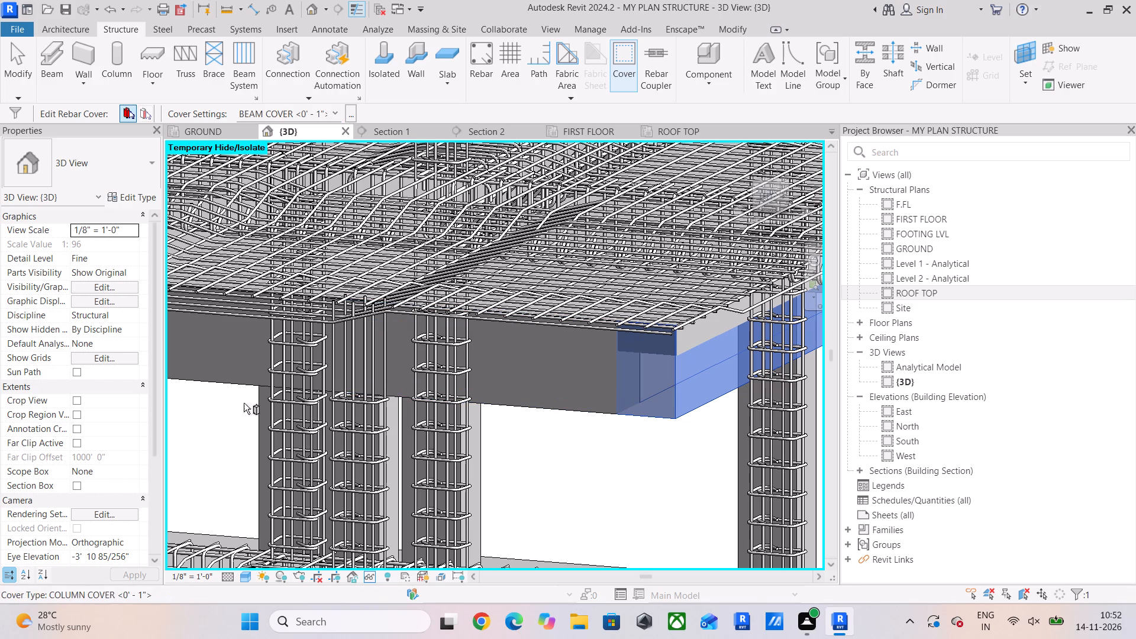
Set the rebar cover of the two adjoining bare edge beams on that storey's long side to BEAM COVER <0' - 1">.
click(224, 378)
middle_drag(232, 380, 481, 412)
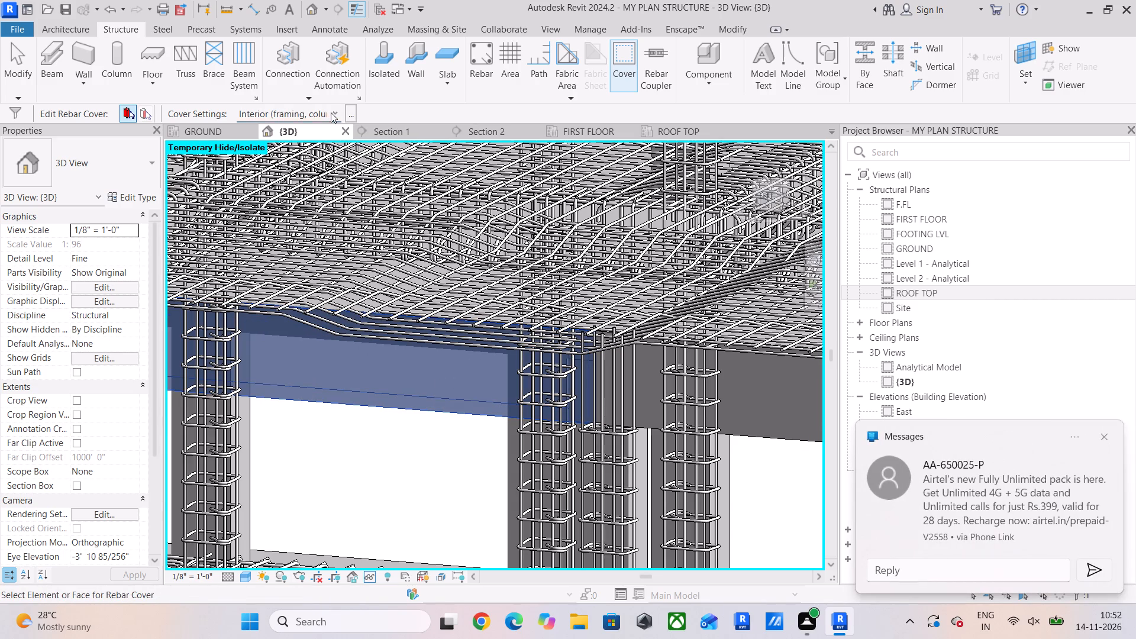
click(331, 112)
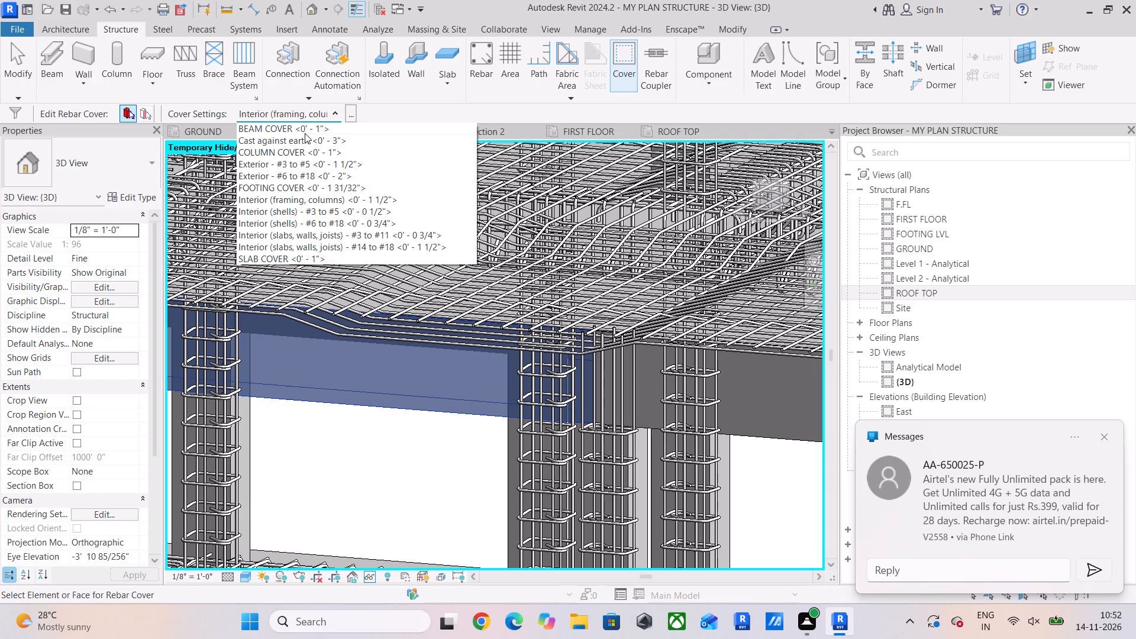
click(305, 133)
click(761, 437)
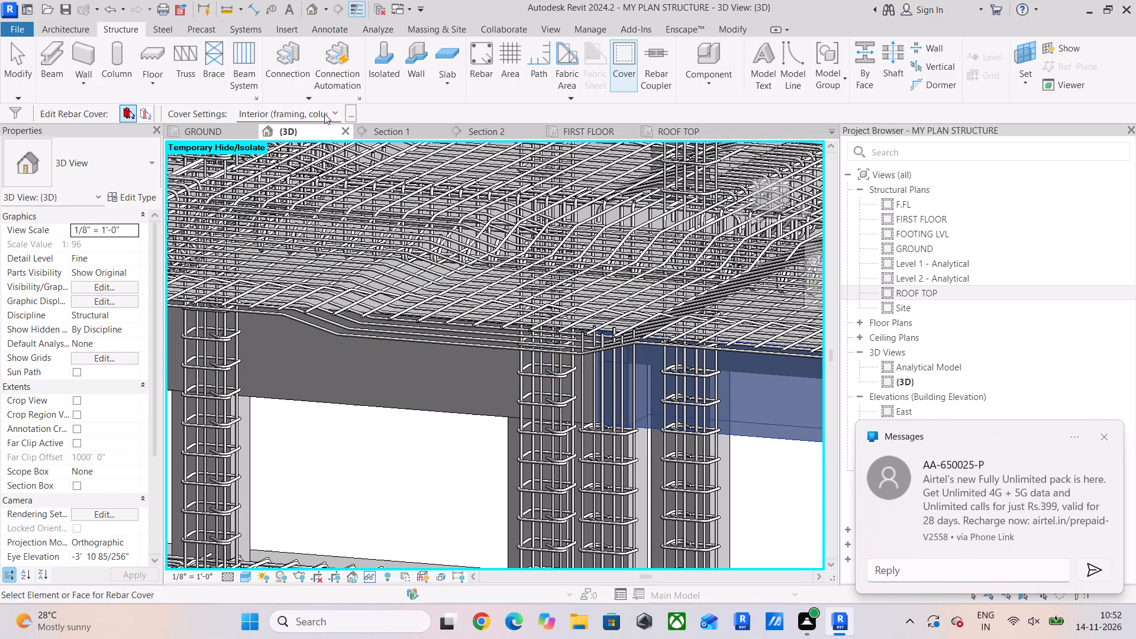
click(324, 112)
click(312, 130)
Examine the lower floors, foundations and roof-level beams for remaining members without rebar, and end the cover editing.
scroll(530, 334, down, 3)
middle_drag(530, 334, 337, 160)
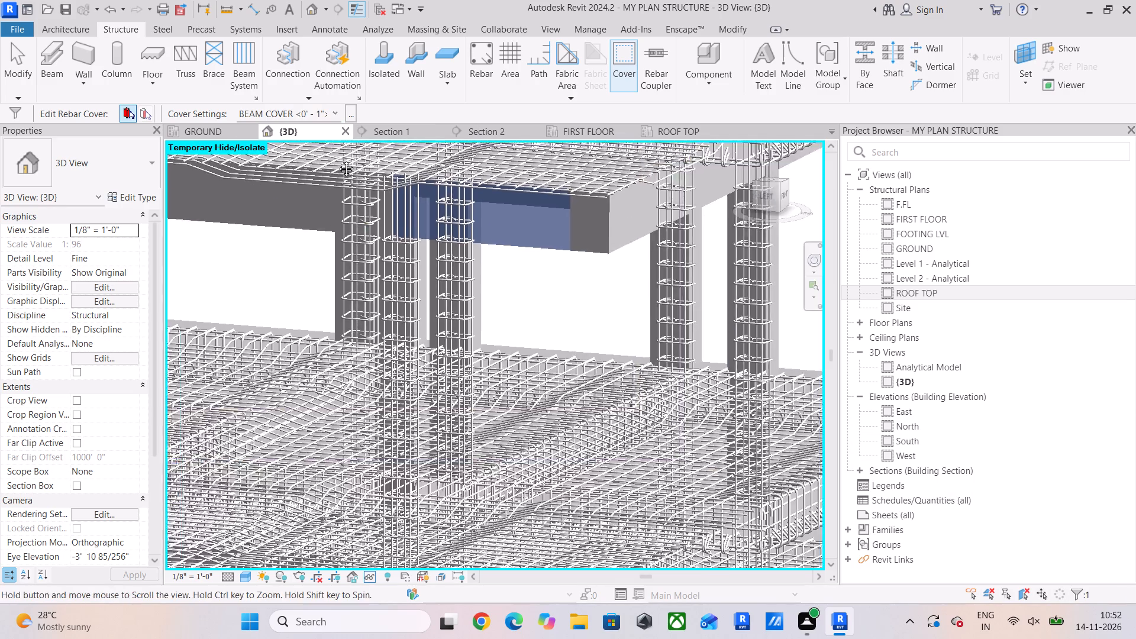
middle_drag(492, 384, 382, 92)
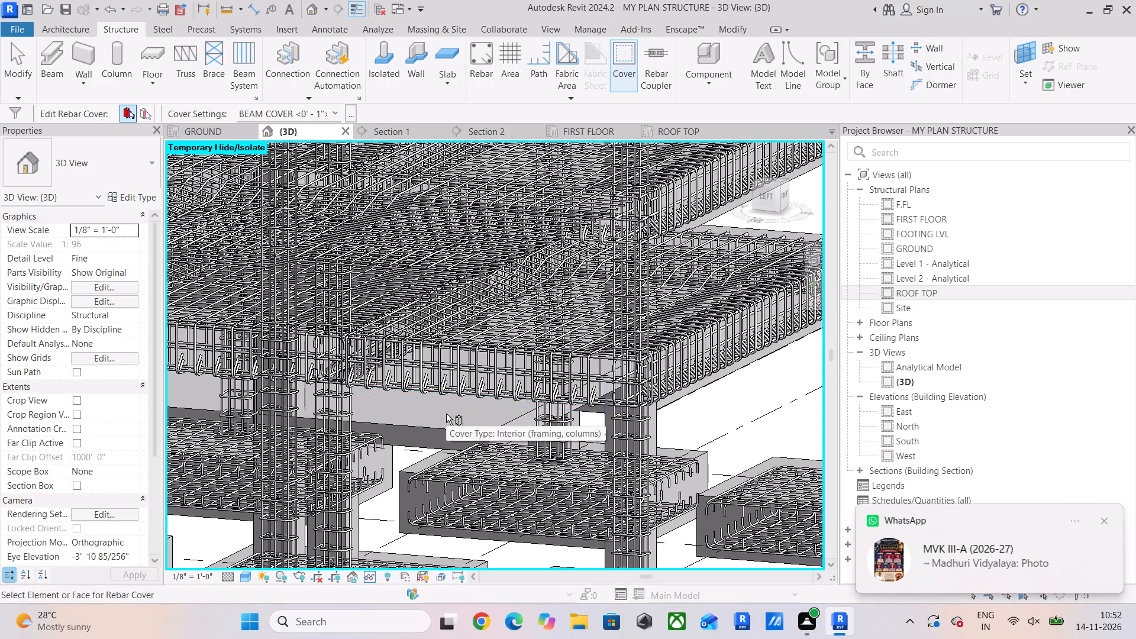
scroll(457, 410, down, 2)
shift+middle_drag(485, 407, 481, 416)
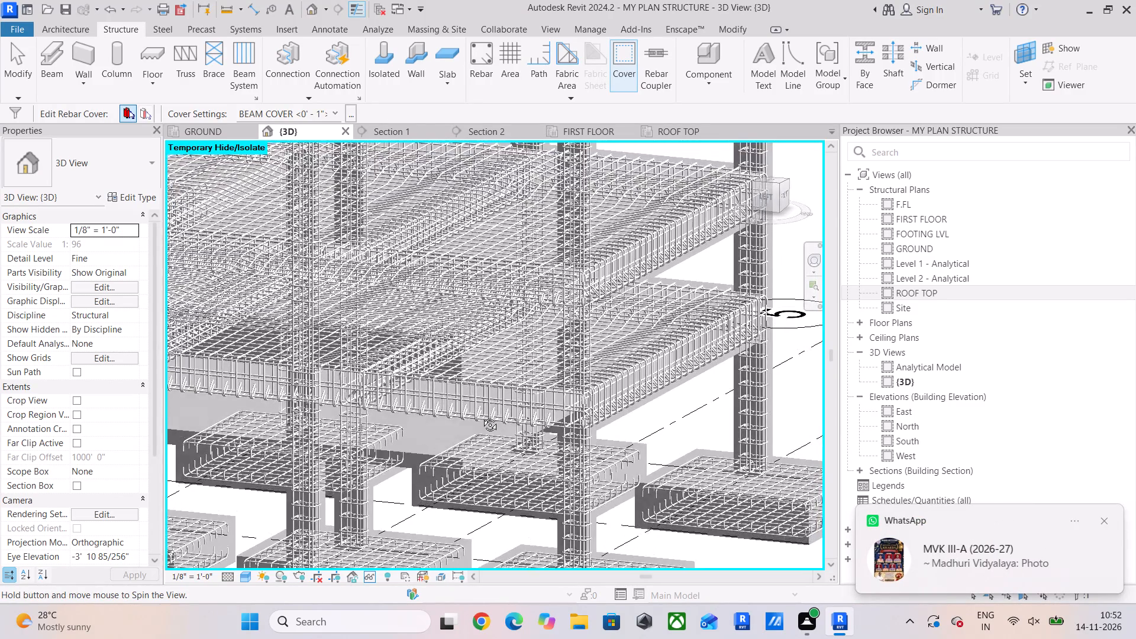
shift+middle_drag(481, 416, 398, 397)
middle_drag(391, 400, 718, 340)
scroll(470, 395, down, 2)
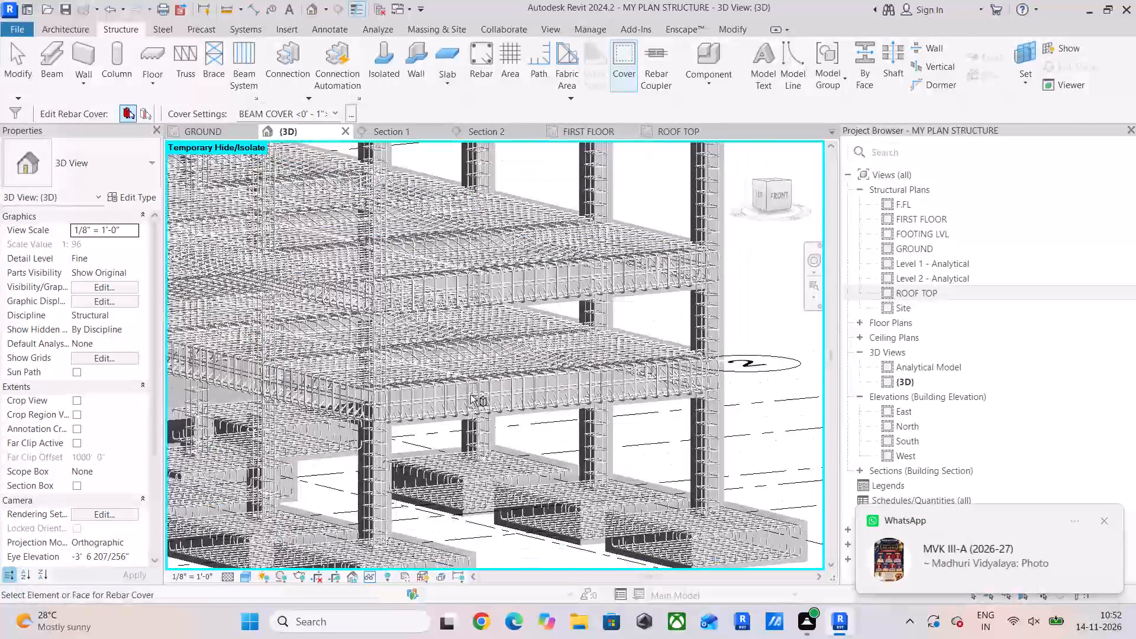
scroll(470, 395, down, 1)
middle_drag(470, 395, 678, 395)
shift+middle_drag(324, 412, 324, 430)
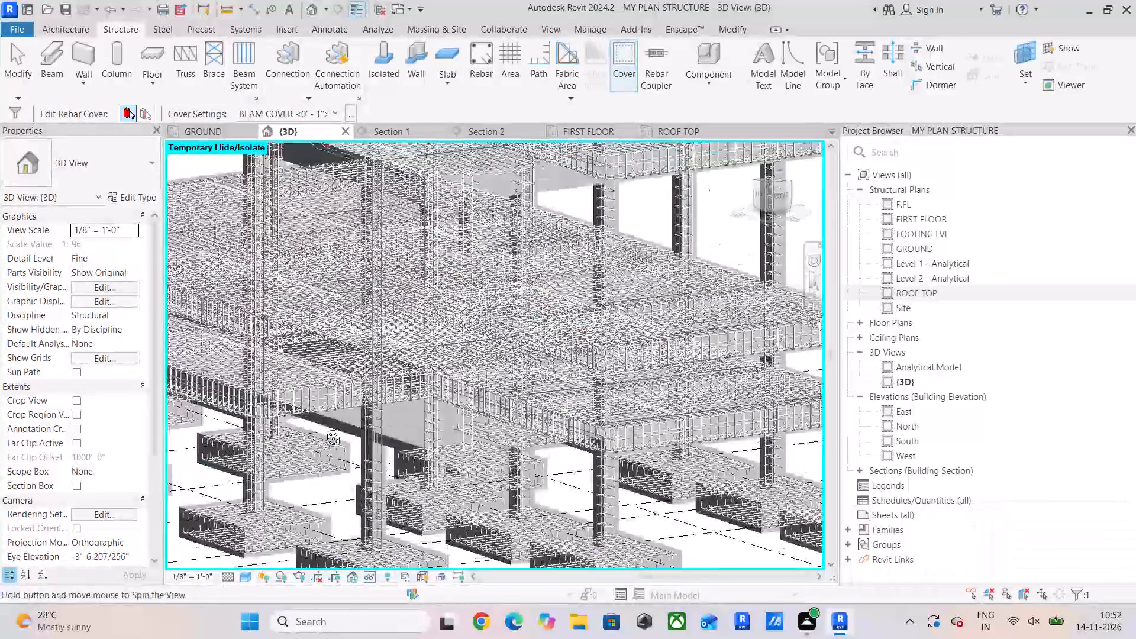
shift+middle_drag(324, 430, 330, 438)
scroll(354, 465, up, 5)
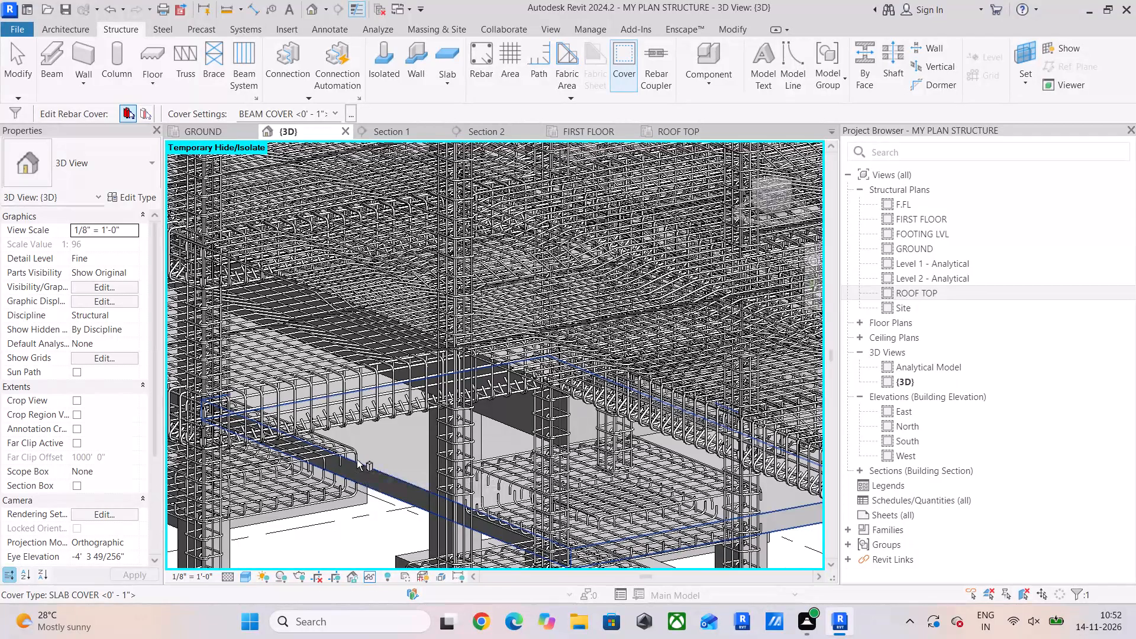
scroll(459, 347, down, 2)
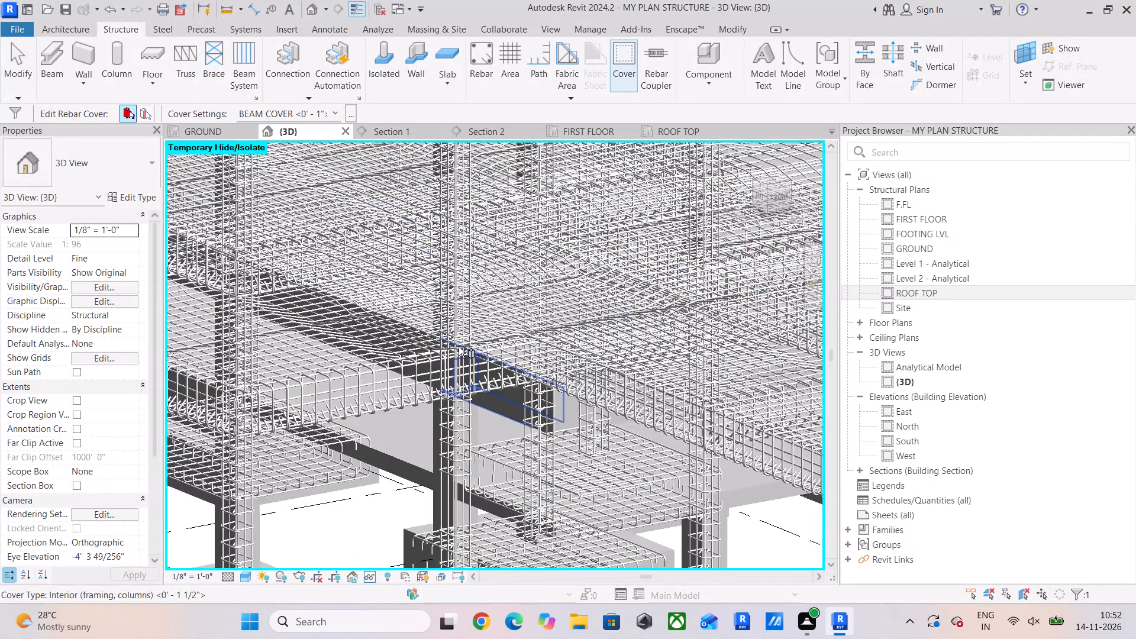
scroll(459, 347, down, 1)
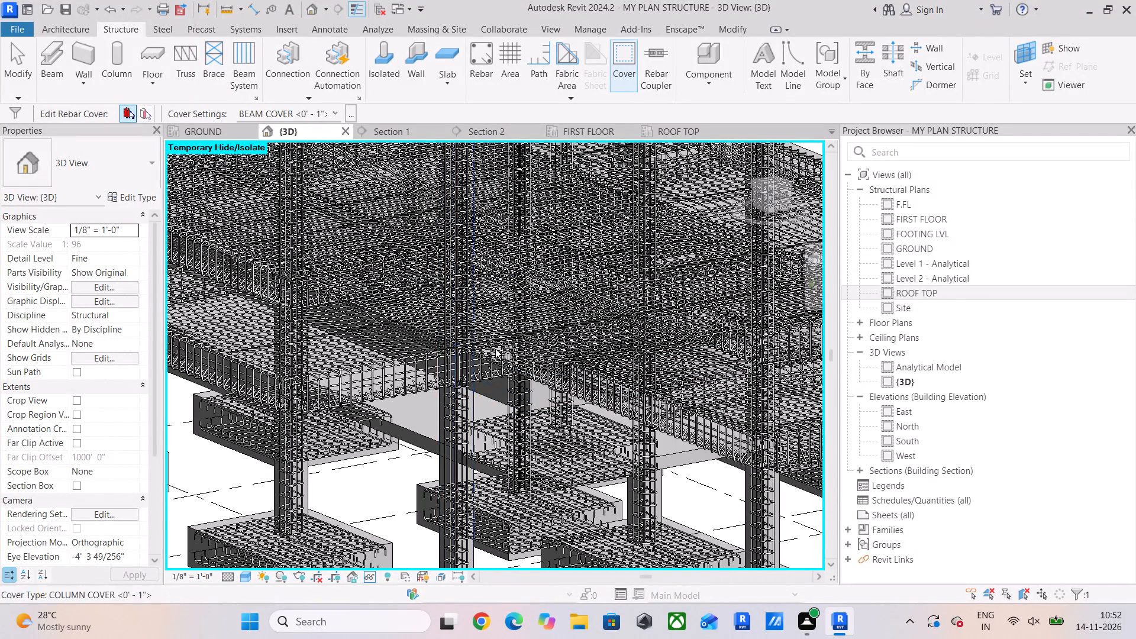
scroll(486, 329, down, 3)
shift+middle_drag(490, 333, 530, 318)
middle_drag(530, 319, 498, 434)
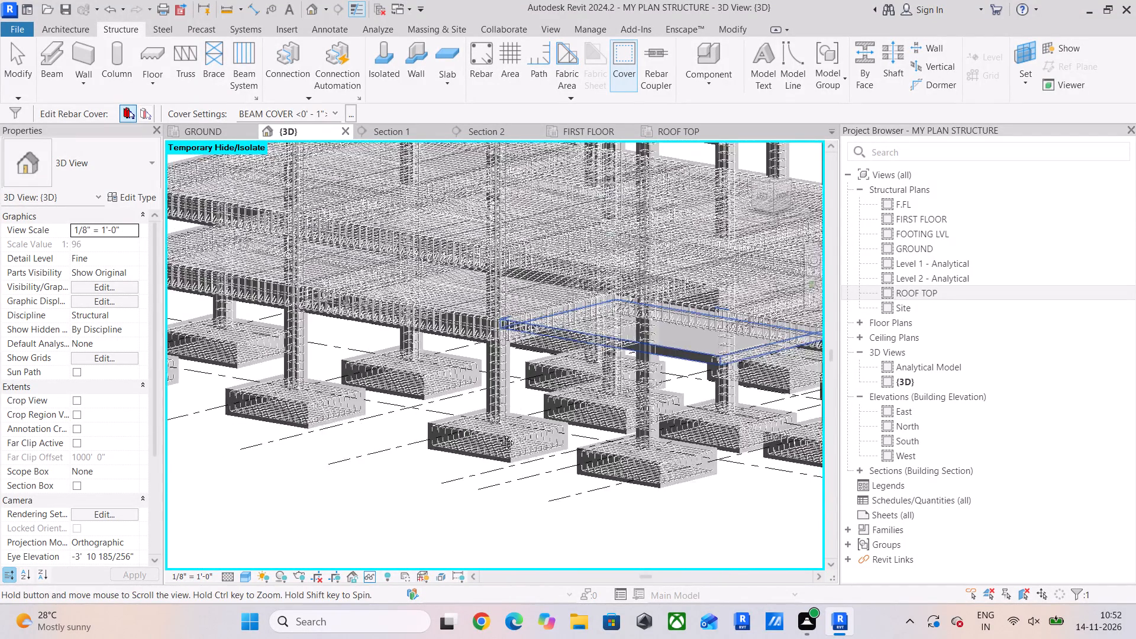
middle_drag(498, 434, 496, 479)
scroll(560, 227, up, 3)
middle_drag(558, 244, 472, 441)
middle_drag(502, 340, 461, 403)
scroll(579, 299, up, 4)
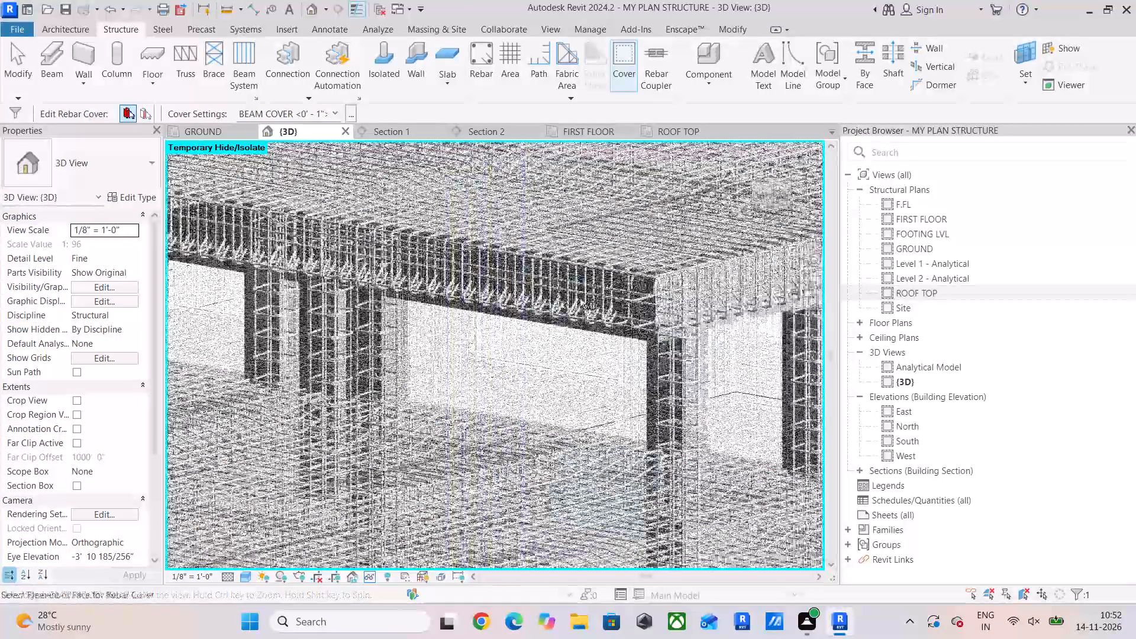
key(Escape)
key(Escape)
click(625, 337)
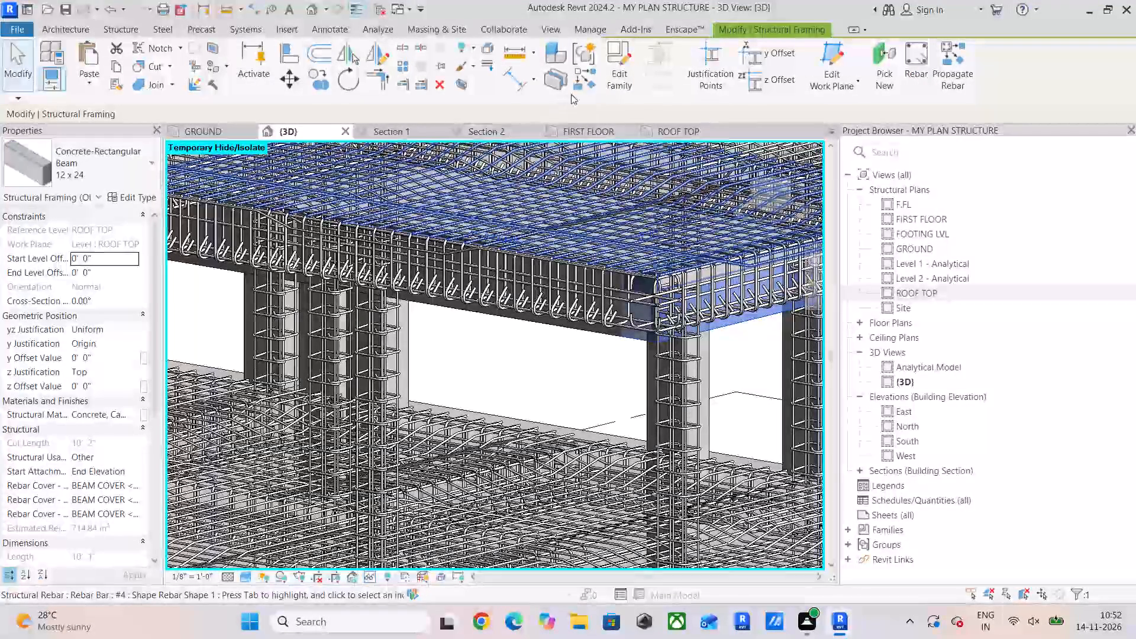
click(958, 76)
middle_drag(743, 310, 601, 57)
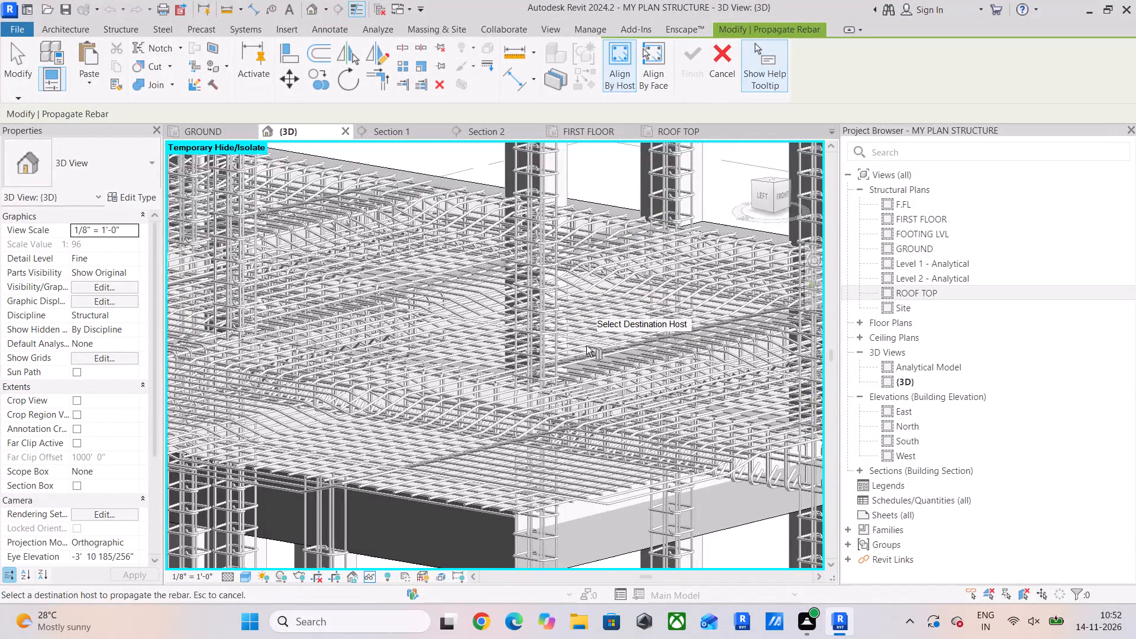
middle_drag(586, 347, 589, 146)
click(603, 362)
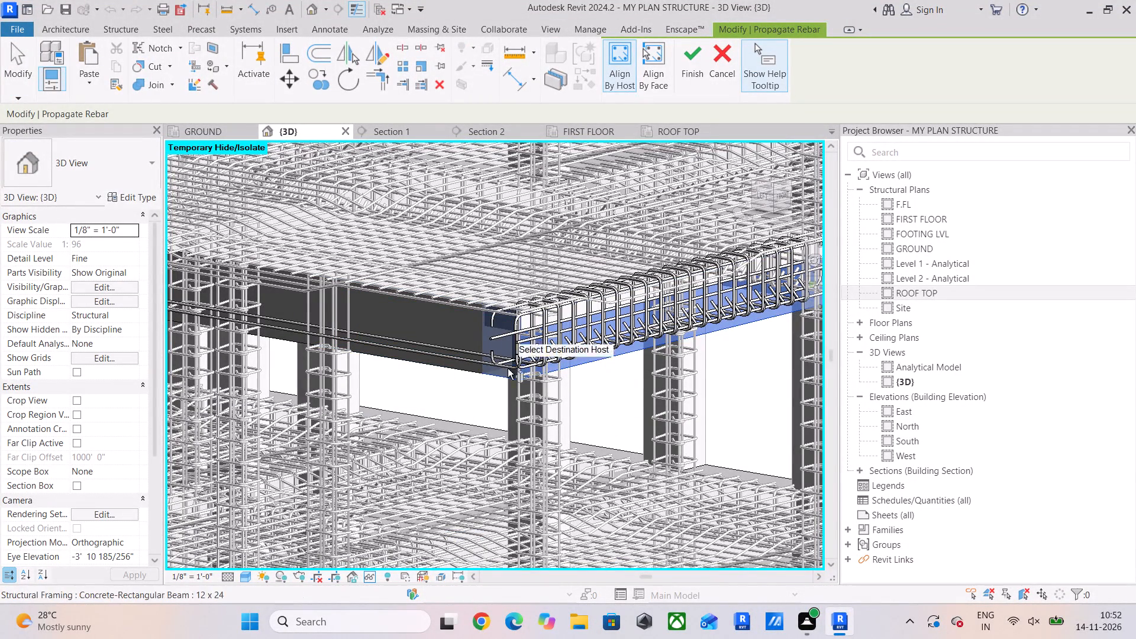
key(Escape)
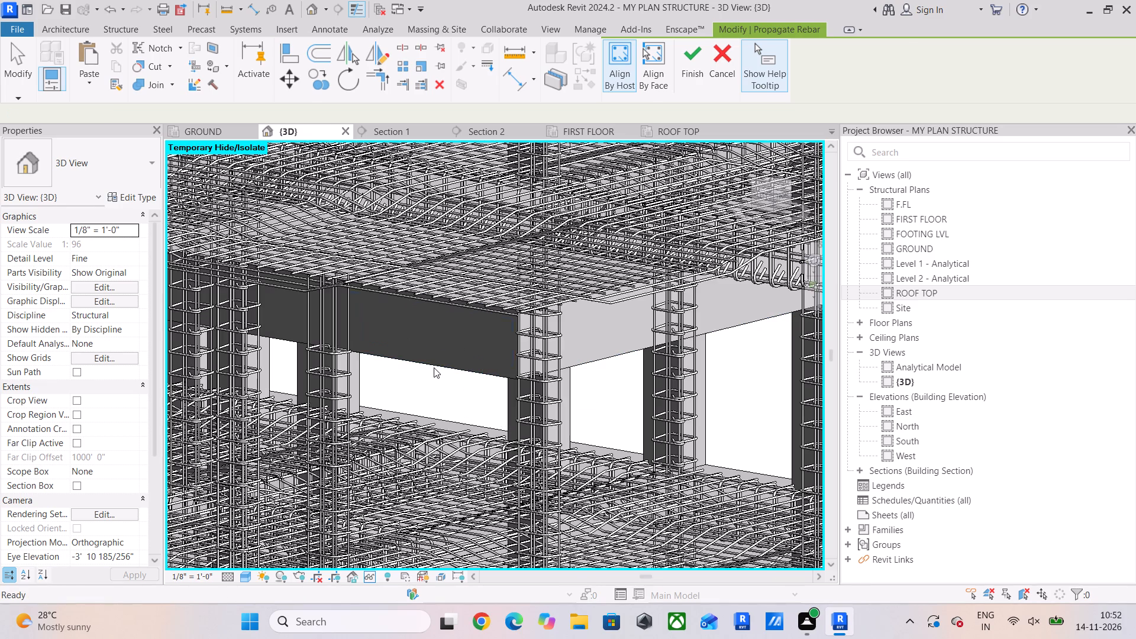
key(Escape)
Propagate the rebar of the roof-level 12 x 24 corner side beam, aligned by host, to the matching bare beam one storey below.
middle_drag(492, 263, 488, 437)
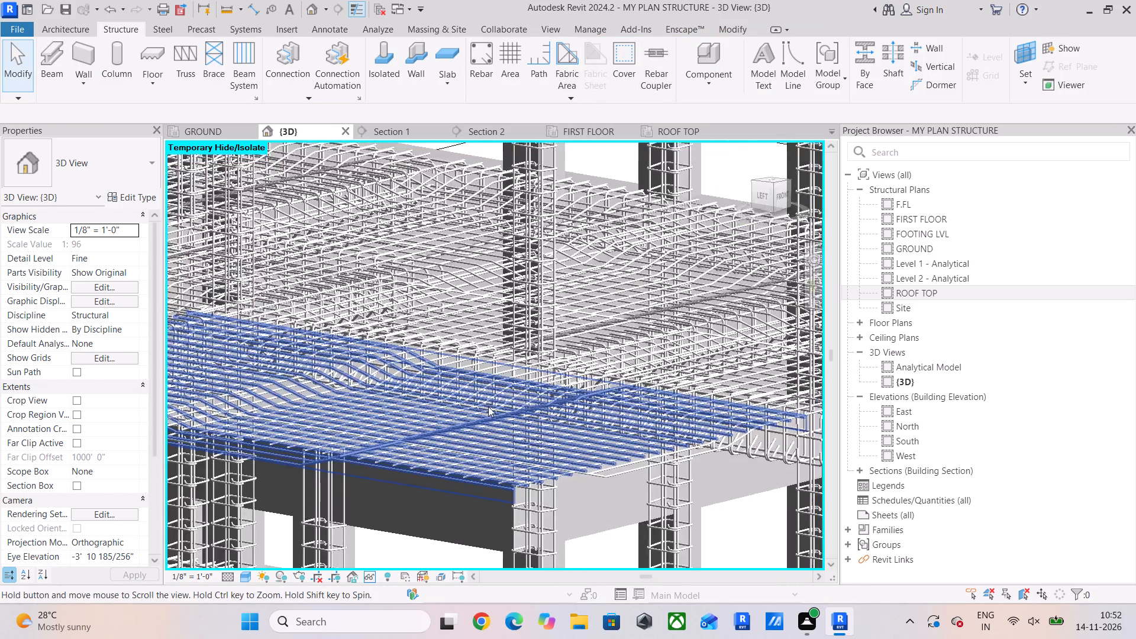
scroll(482, 308, down, 3)
middle_drag(483, 305, 459, 465)
scroll(449, 238, up, 4)
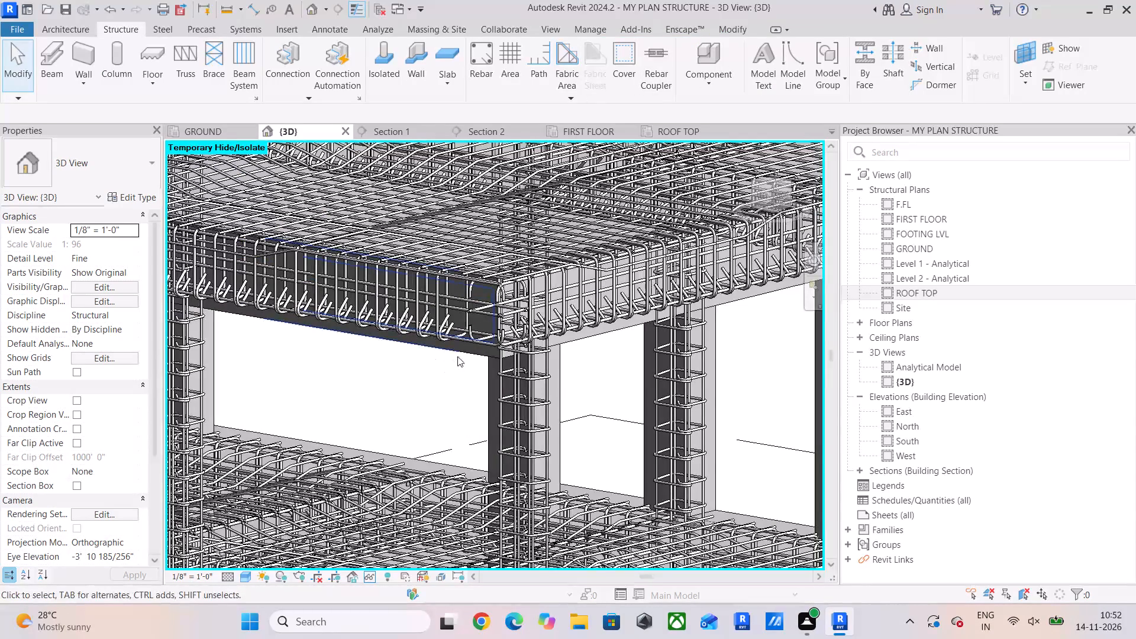
scroll(465, 354, up, 4)
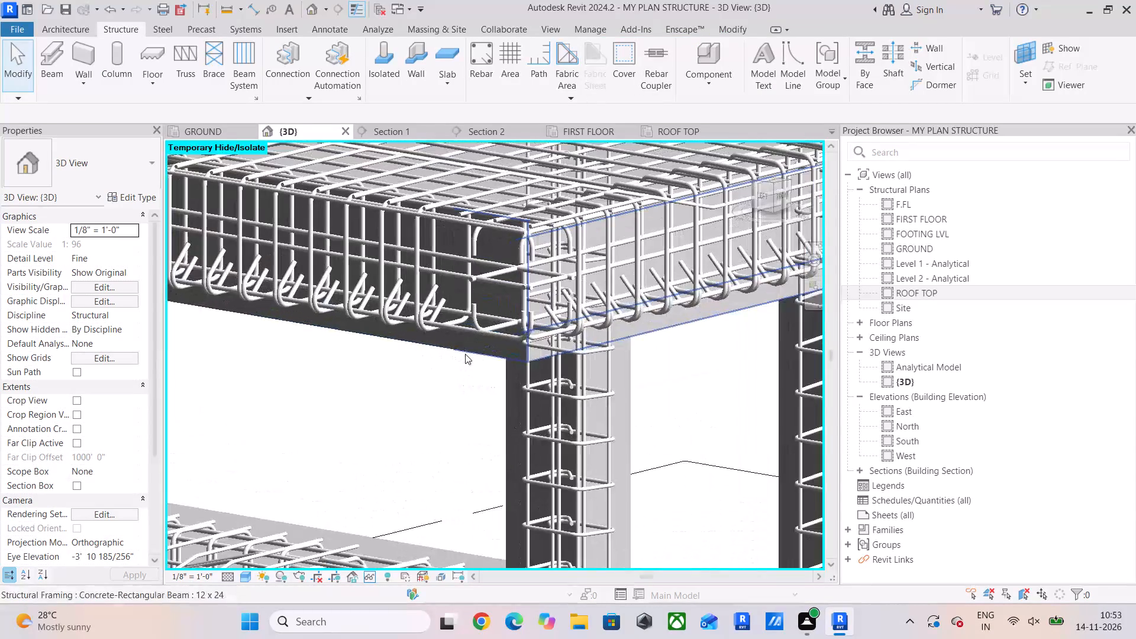
click(465, 354)
scroll(465, 354, down, 3)
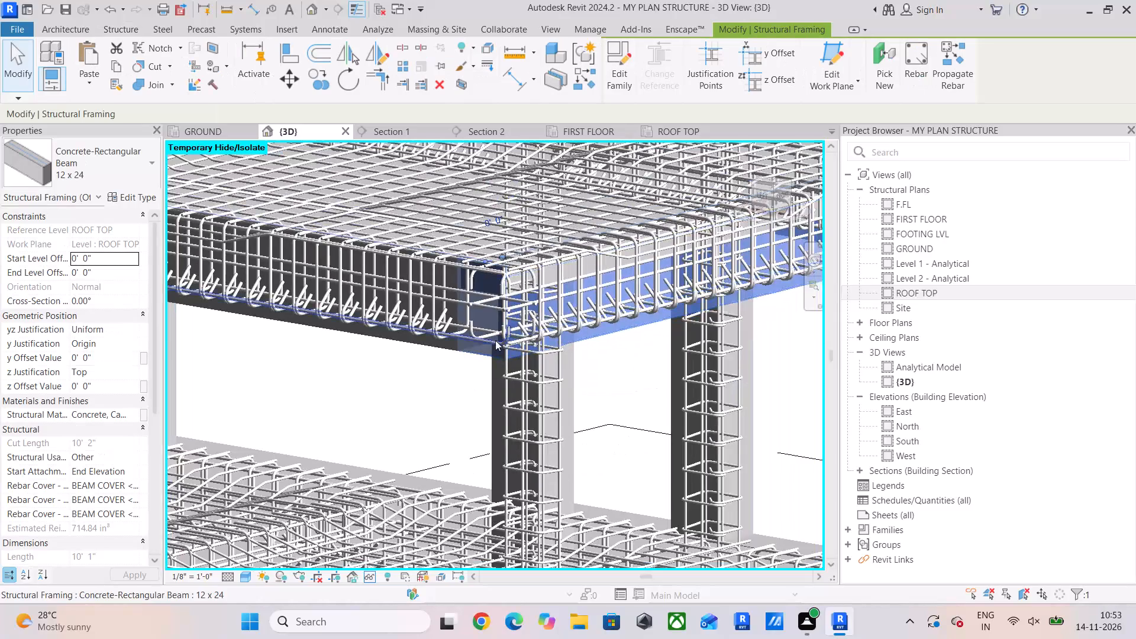
click(955, 81)
middle_drag(692, 305, 404, 83)
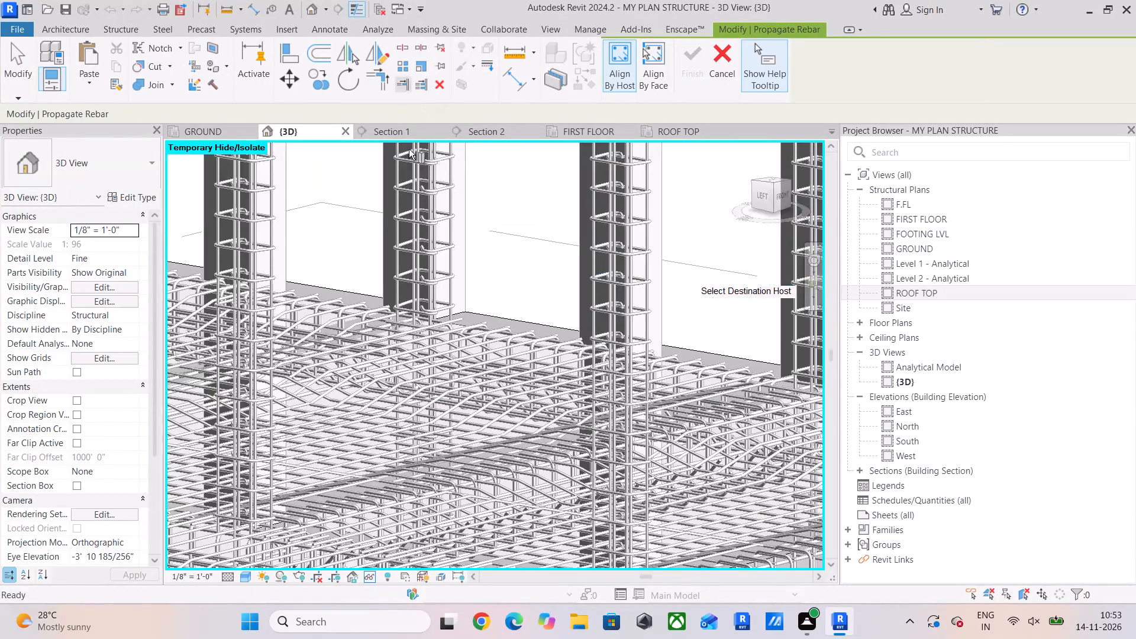
scroll(425, 214, down, 4)
middle_drag(440, 256, 404, 76)
click(333, 358)
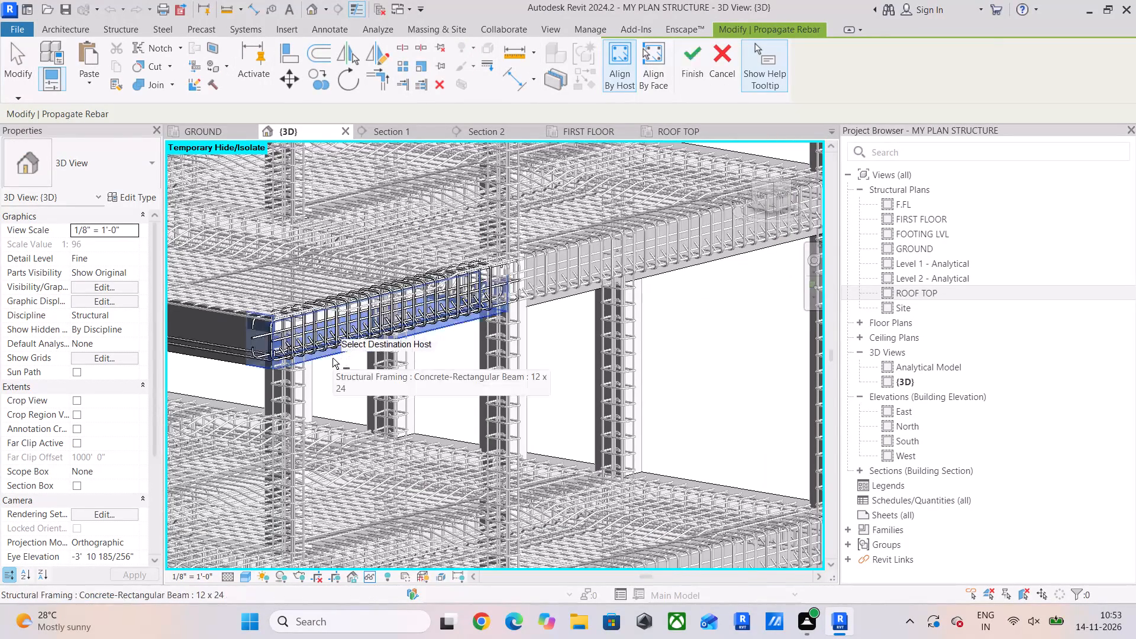
middle_drag(333, 358, 506, 381)
click(692, 54)
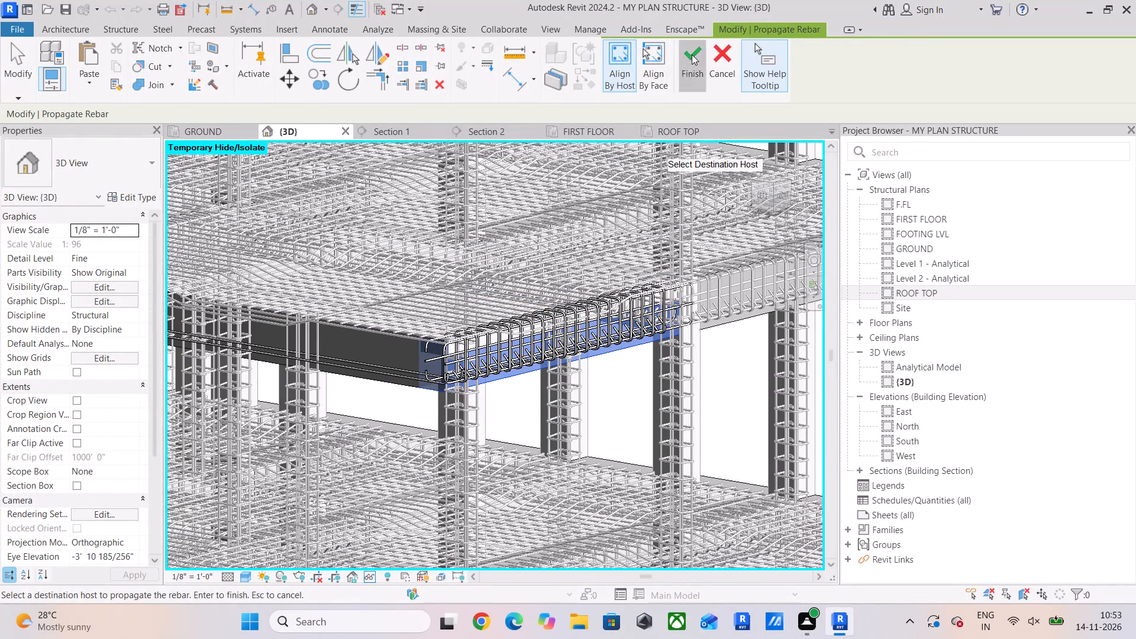
Delete the two overlong #5 Shape 02 bars that run past the corner along the adjoining bare edge beam.
click(388, 378)
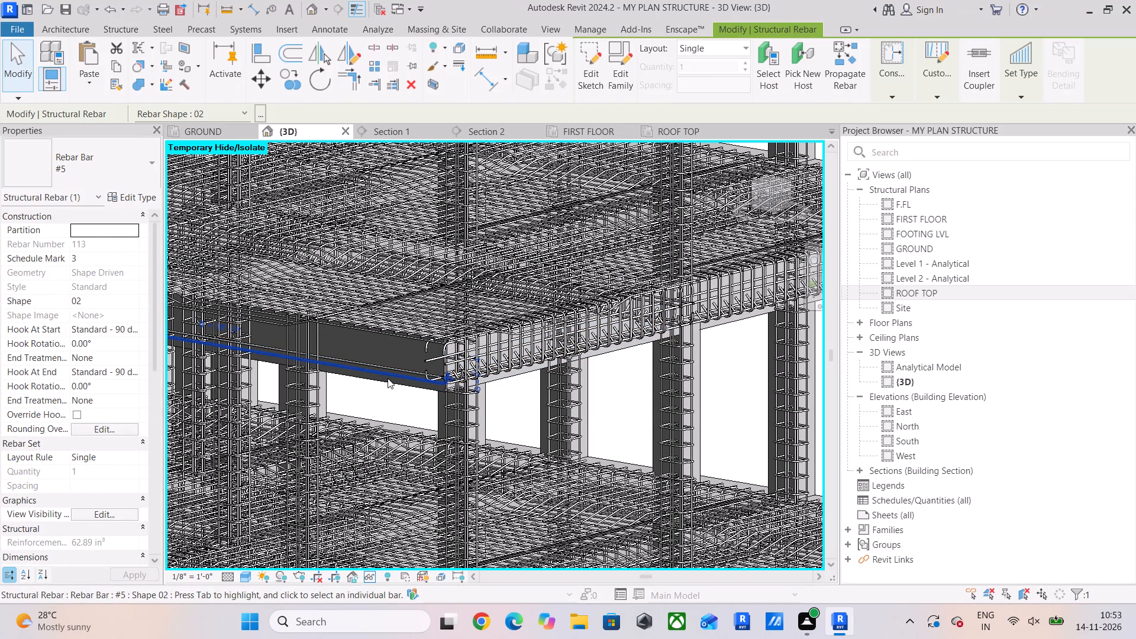
key(Delete)
click(396, 364)
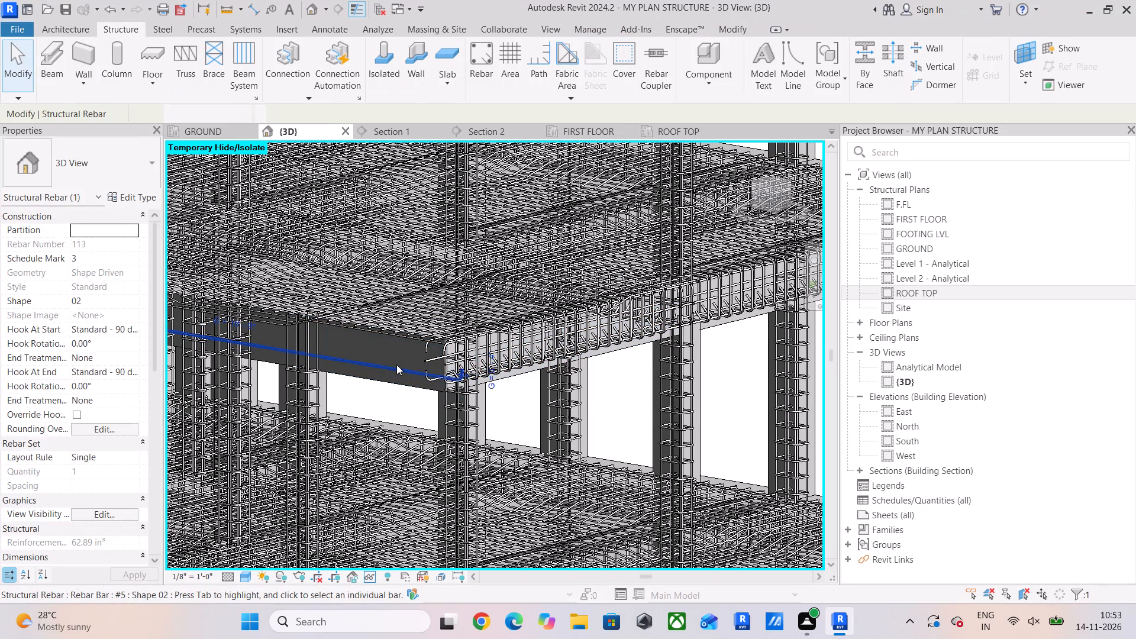
key(Delete)
Examine the roof-level 12 x 24 edge beams around the corner and the bare beam below for reinforcement that can be reused.
scroll(315, 330, up, 4)
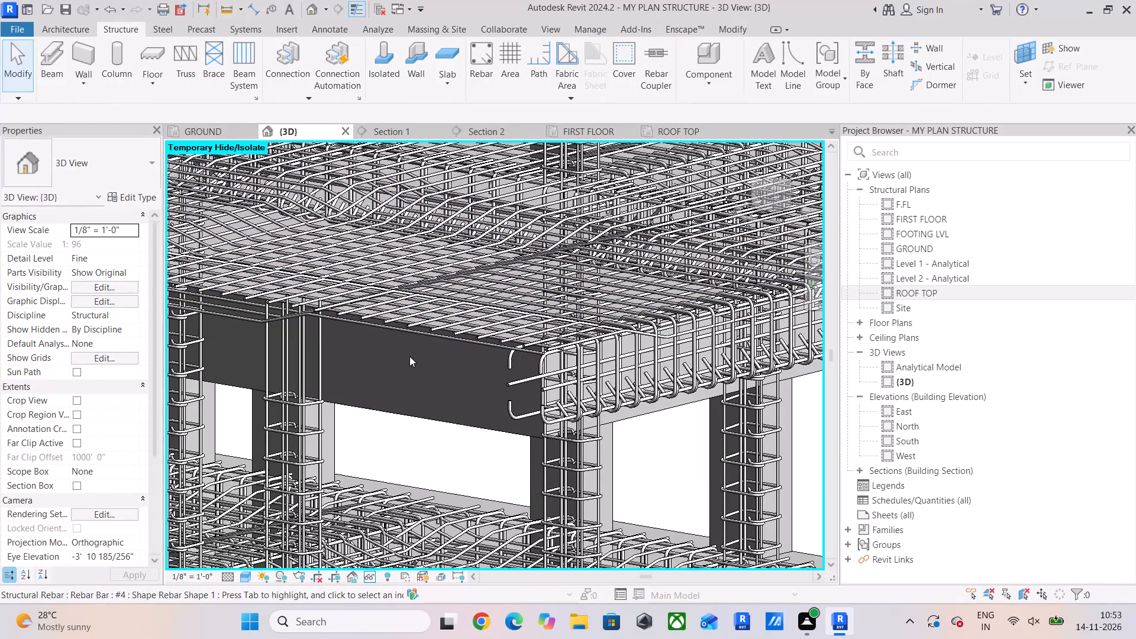
scroll(457, 375, down, 3)
scroll(511, 384, up, 5)
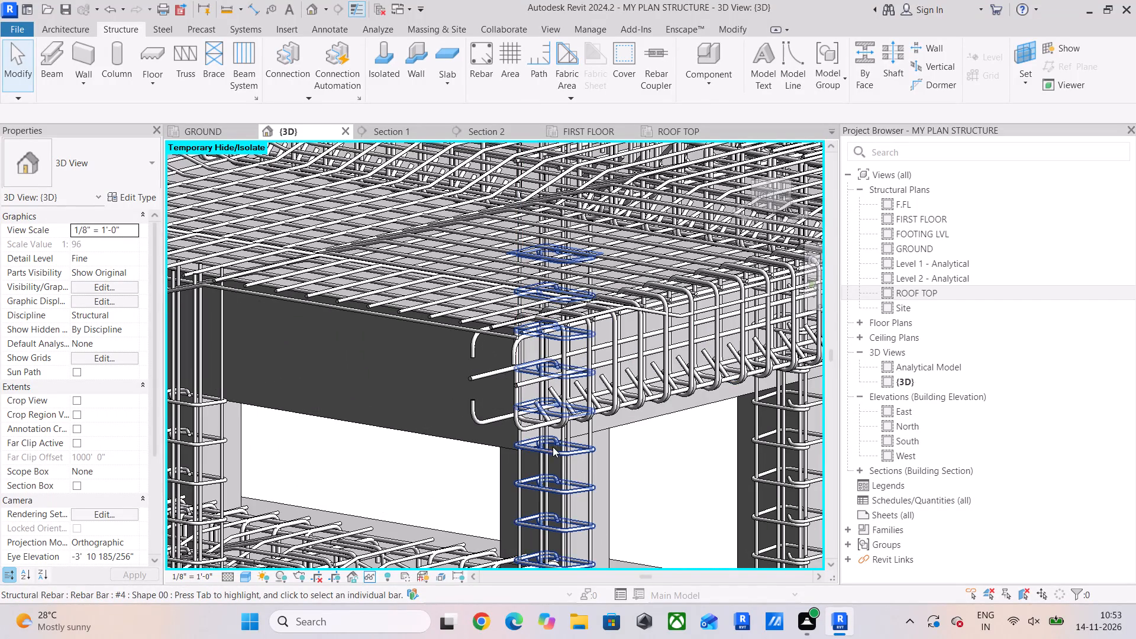
scroll(507, 402, down, 4)
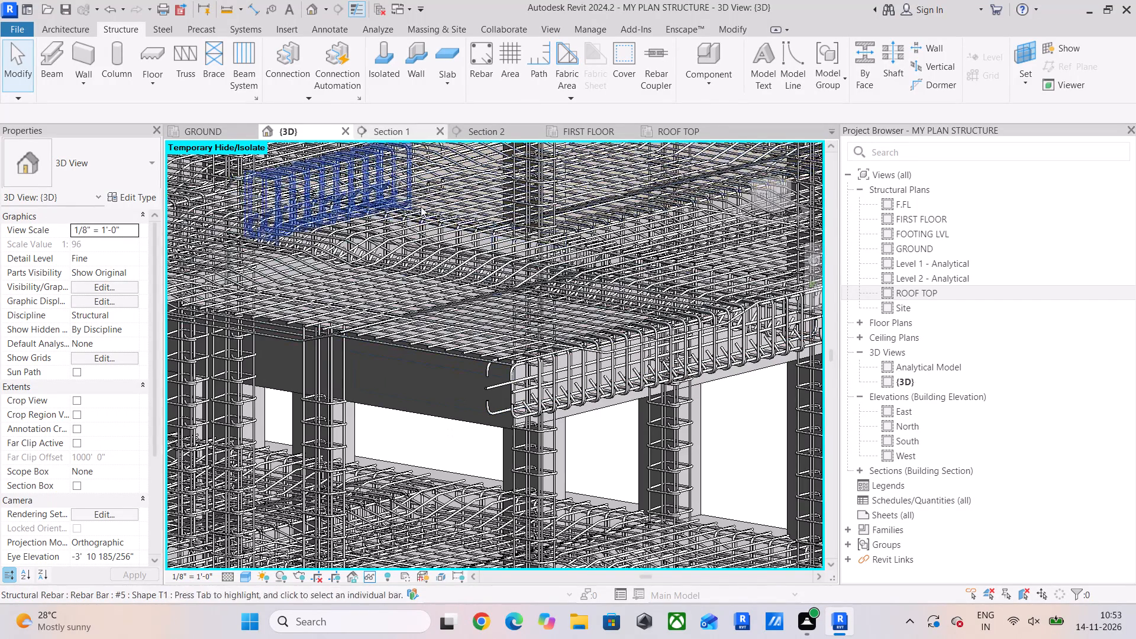
scroll(438, 238, down, 4)
middle_drag(453, 259, 466, 422)
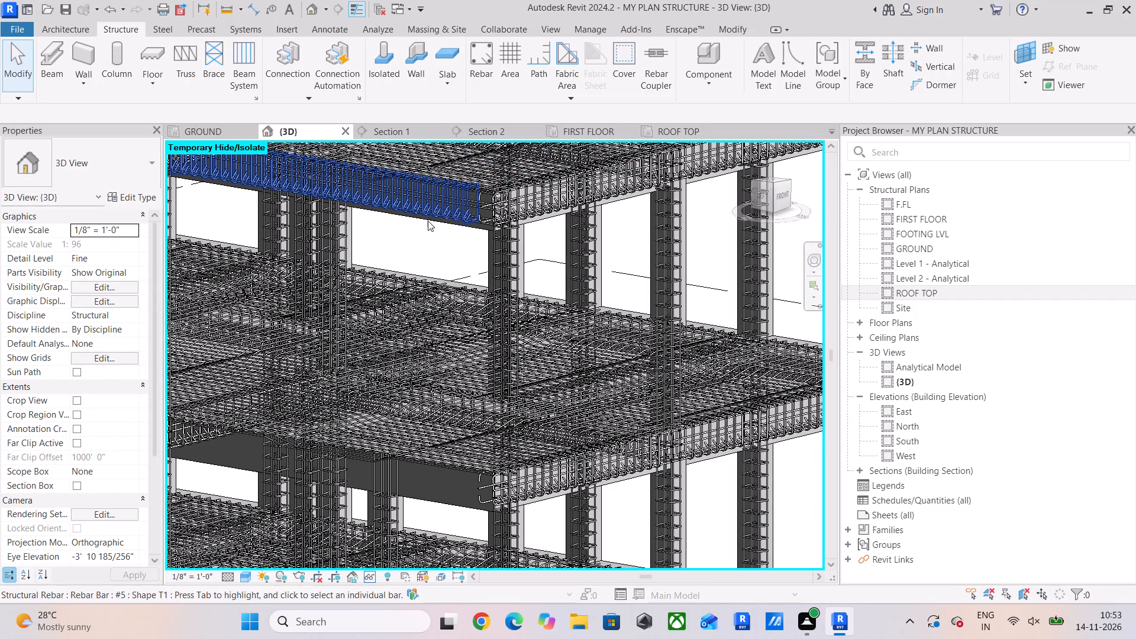
scroll(470, 227, up, 4)
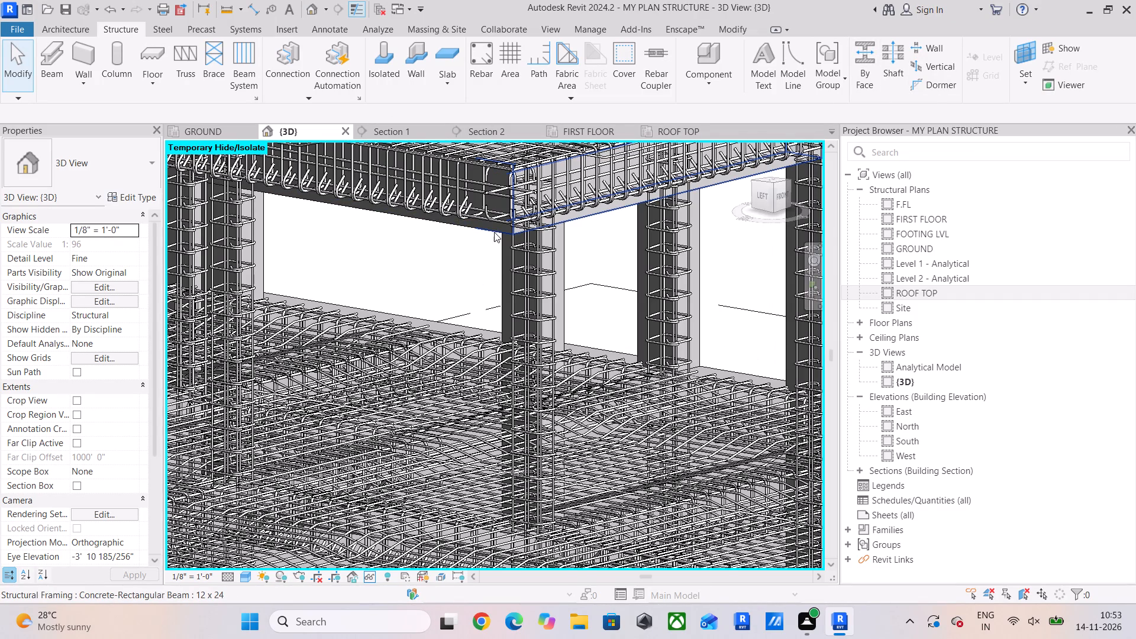
scroll(484, 233, up, 4)
scroll(444, 224, down, 8)
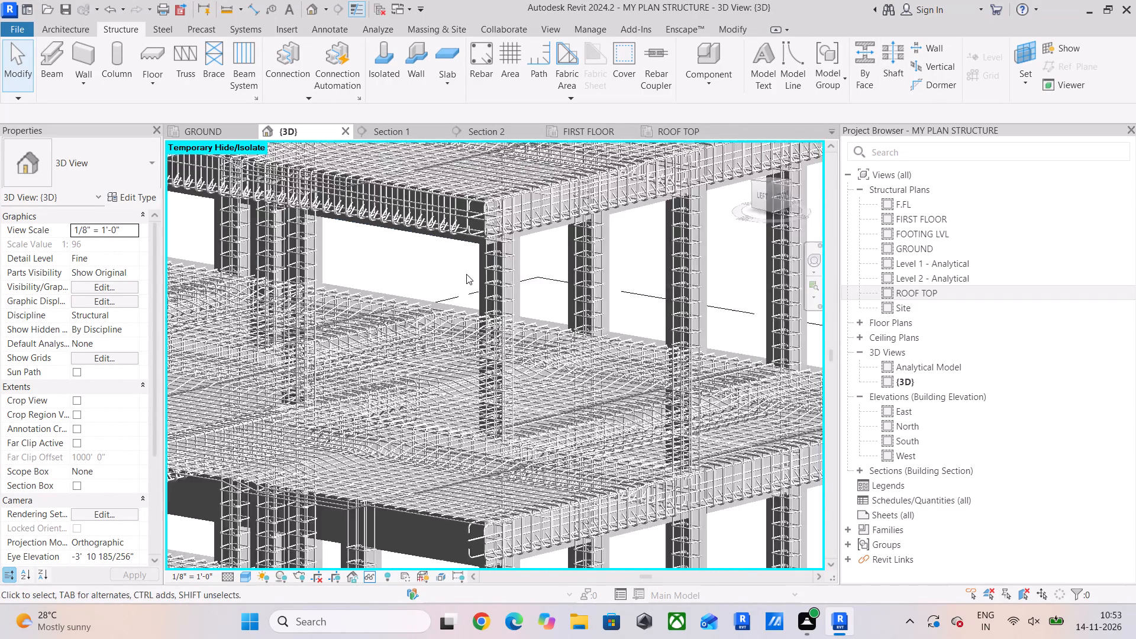
shift+middle_drag(466, 274, 502, 260)
middle_drag(502, 255, 402, 532)
scroll(431, 420, up, 5)
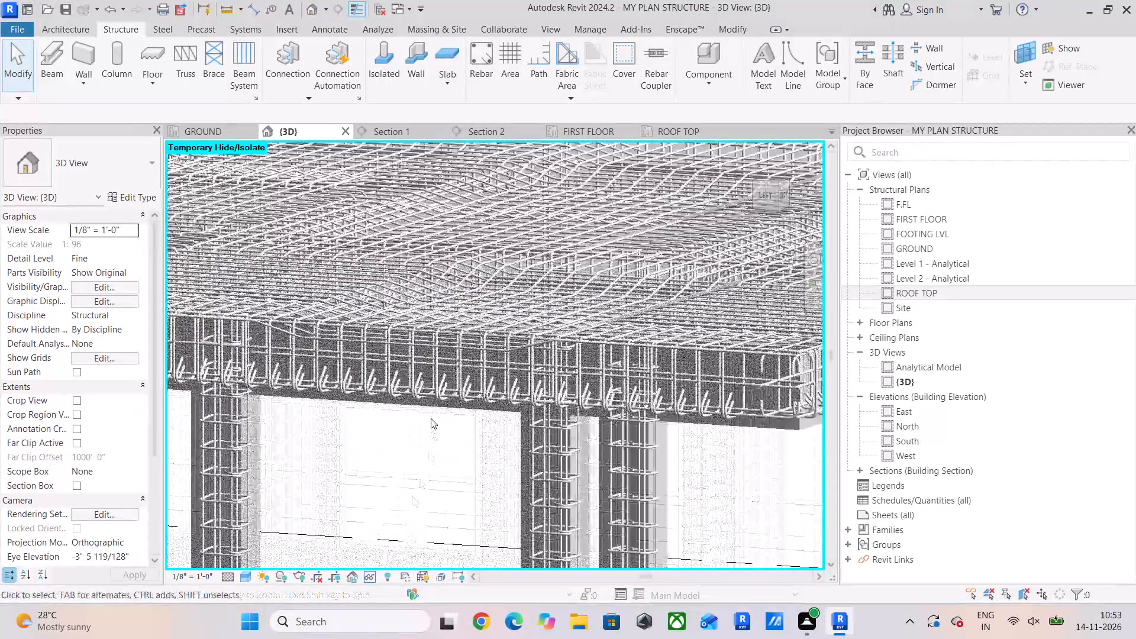
click(449, 409)
scroll(469, 409, down, 5)
middle_drag(476, 411, 479, 312)
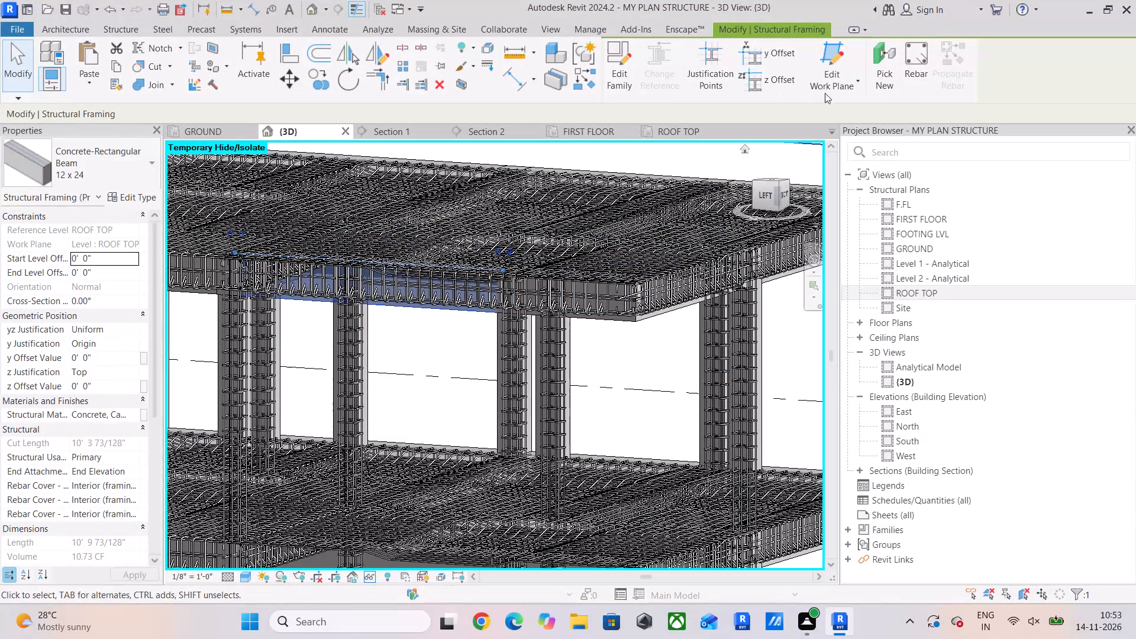
scroll(409, 302, up, 5)
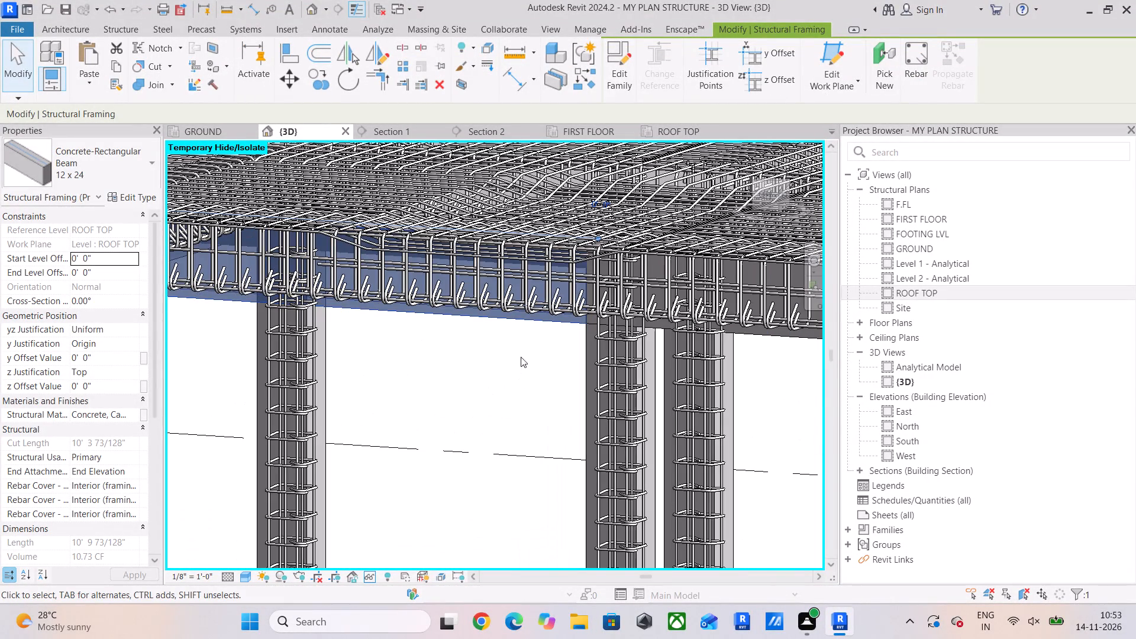
click(530, 351)
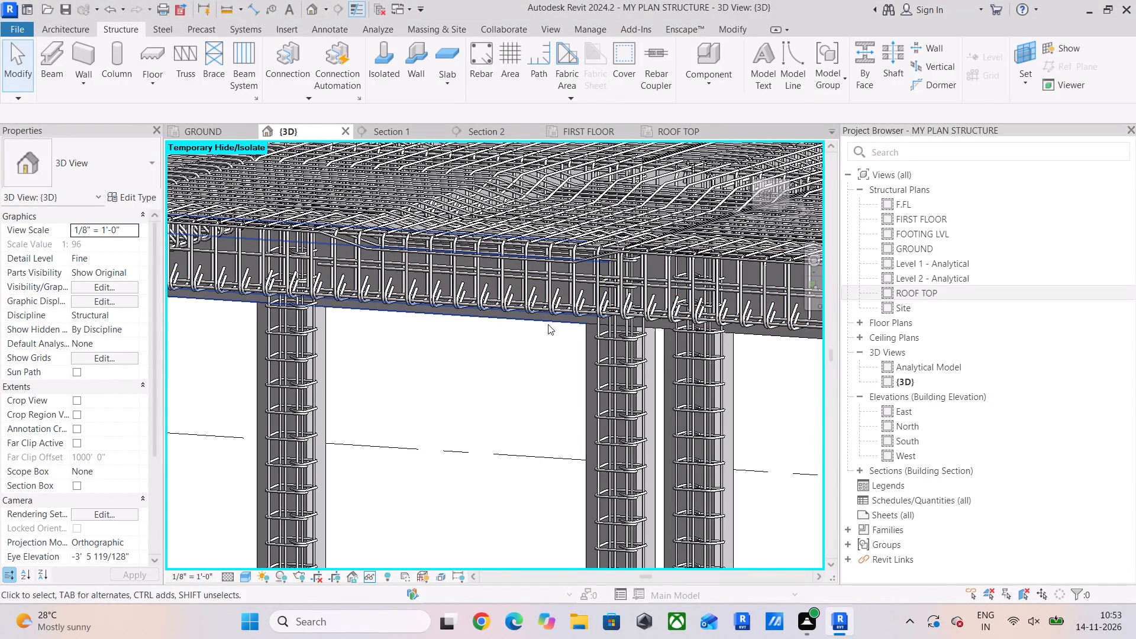
click(548, 324)
scroll(488, 365, down, 4)
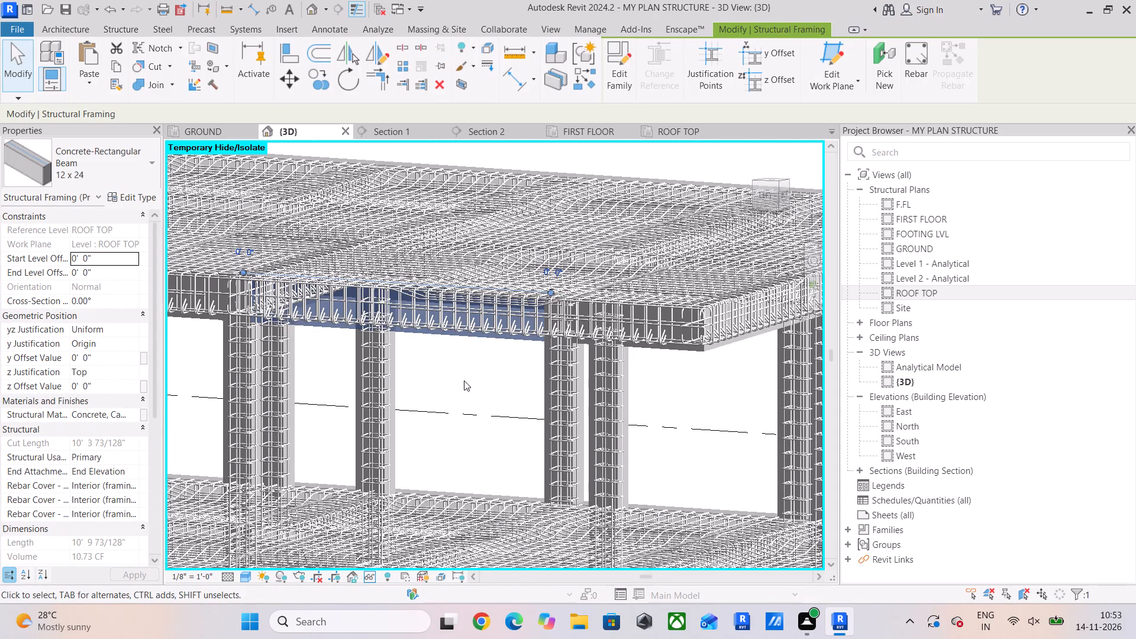
shift+middle_drag(590, 395, 588, 402)
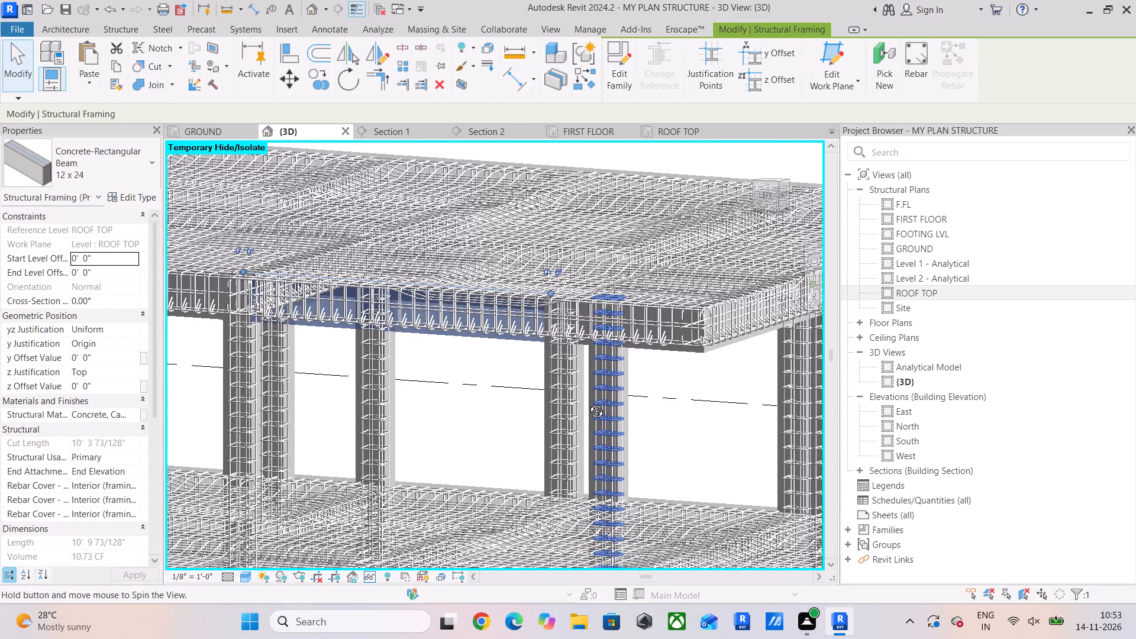
shift+middle_drag(588, 402, 524, 440)
scroll(531, 433, up, 5)
scroll(609, 424, up, 5)
scroll(630, 407, down, 9)
middle_drag(630, 409, 639, 354)
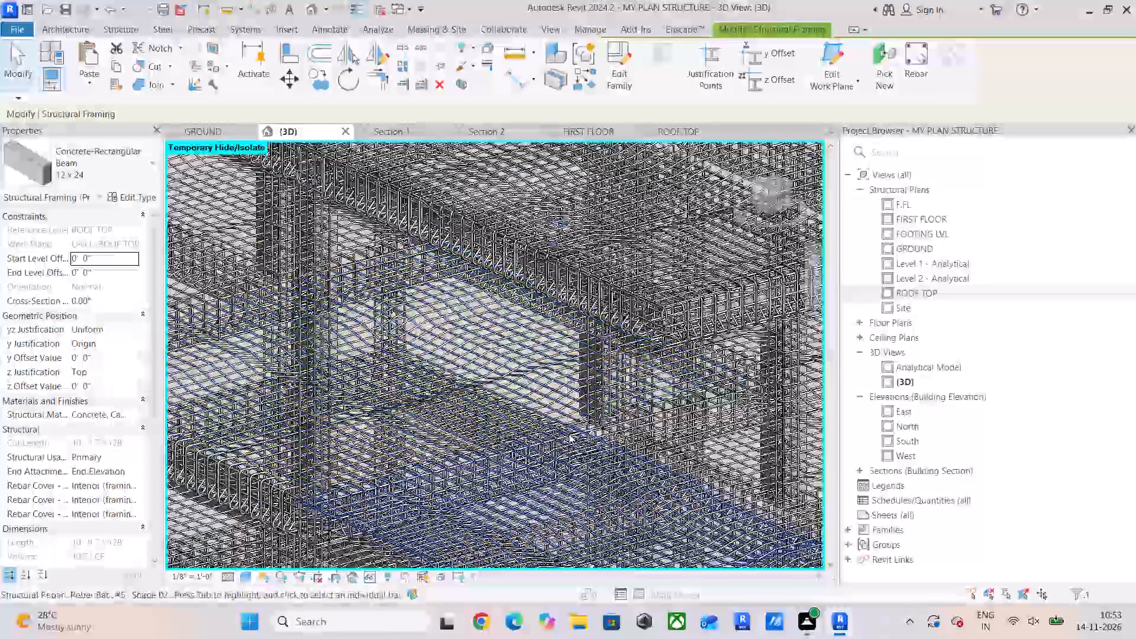
scroll(570, 392, down, 4)
shift+middle_drag(569, 398, 615, 337)
Select the roof-level edge beam's #5 T1 stirrup set and examine its extent in the left view and the floors beneath it.
click(642, 307)
click(759, 188)
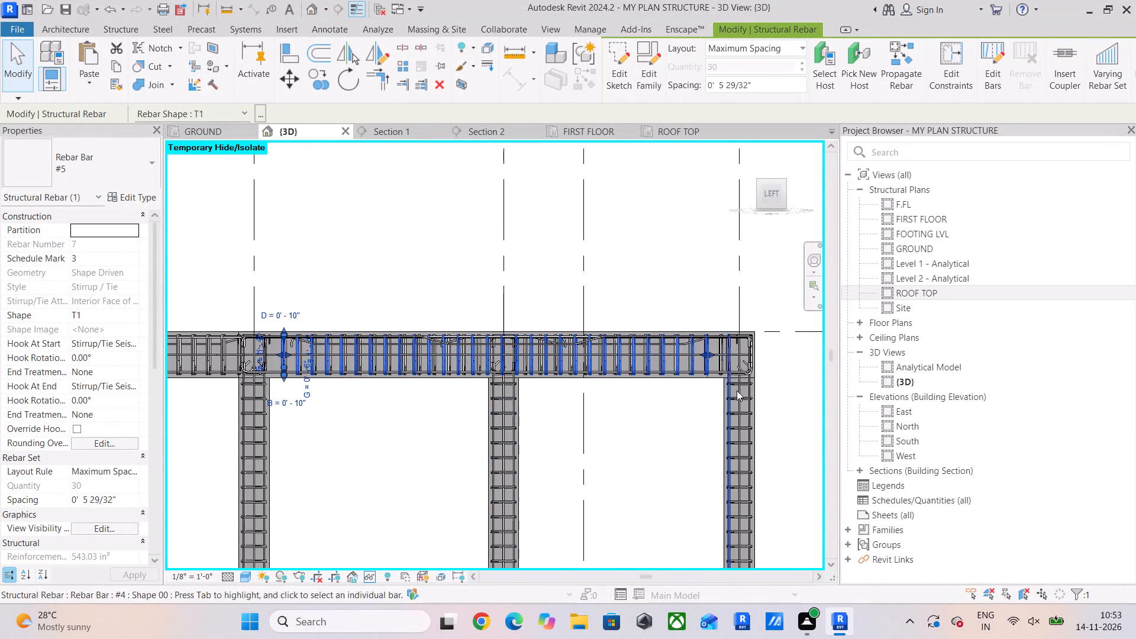
scroll(675, 327, up, 5)
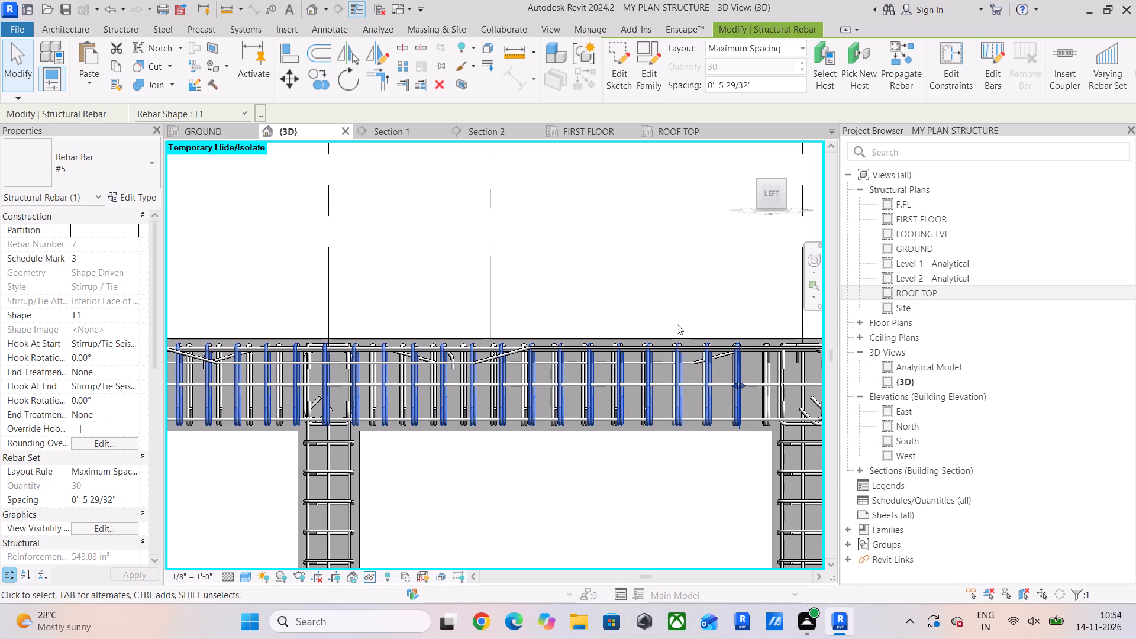
middle_drag(693, 424, 531, 311)
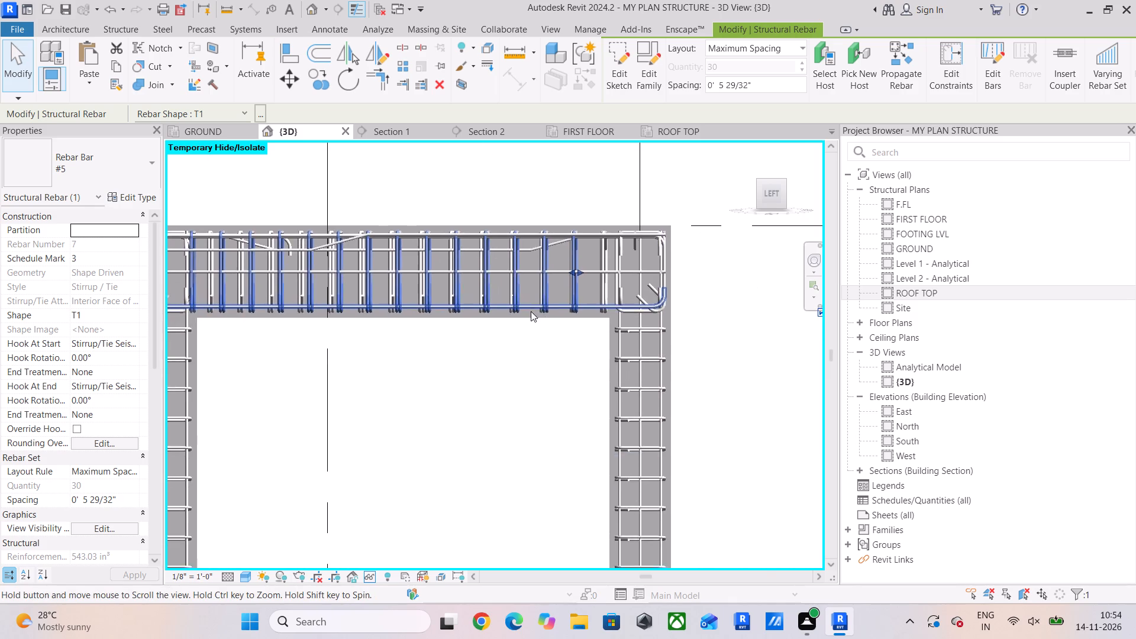
scroll(496, 322, down, 4)
middle_drag(505, 319, 570, 352)
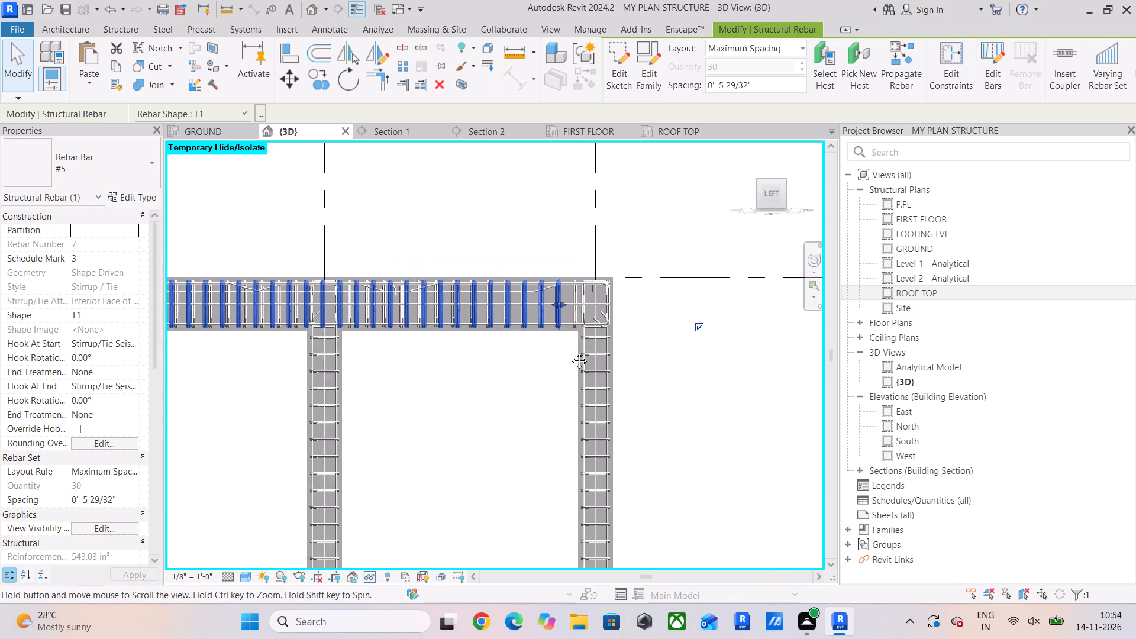
middle_drag(570, 352, 593, 360)
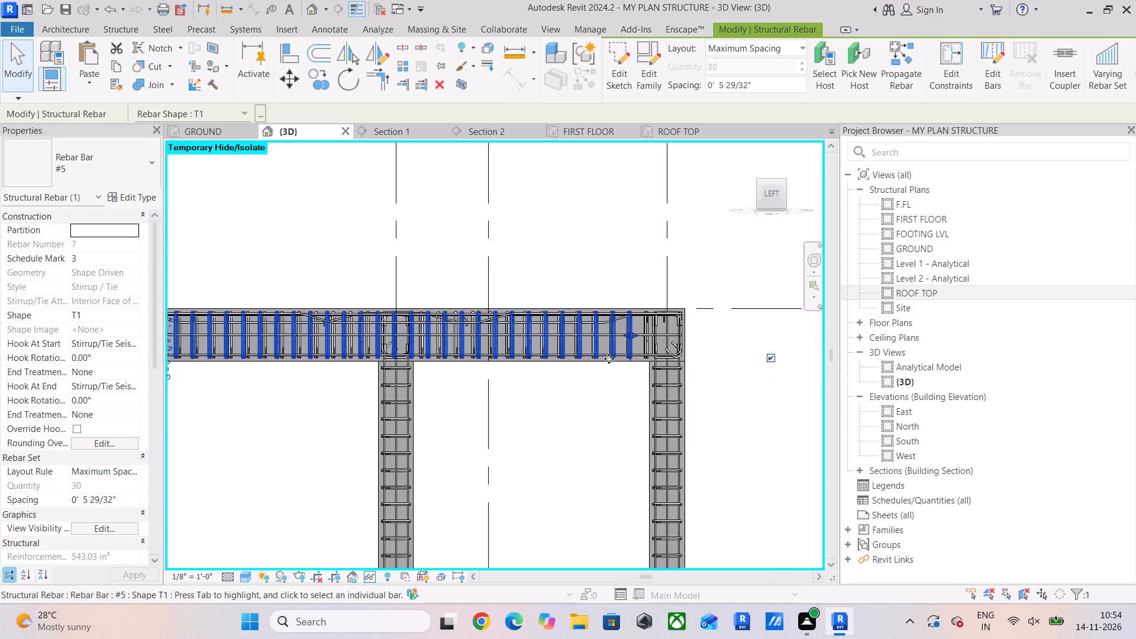
scroll(594, 383, down, 2)
shift+middle_drag(583, 399, 505, 490)
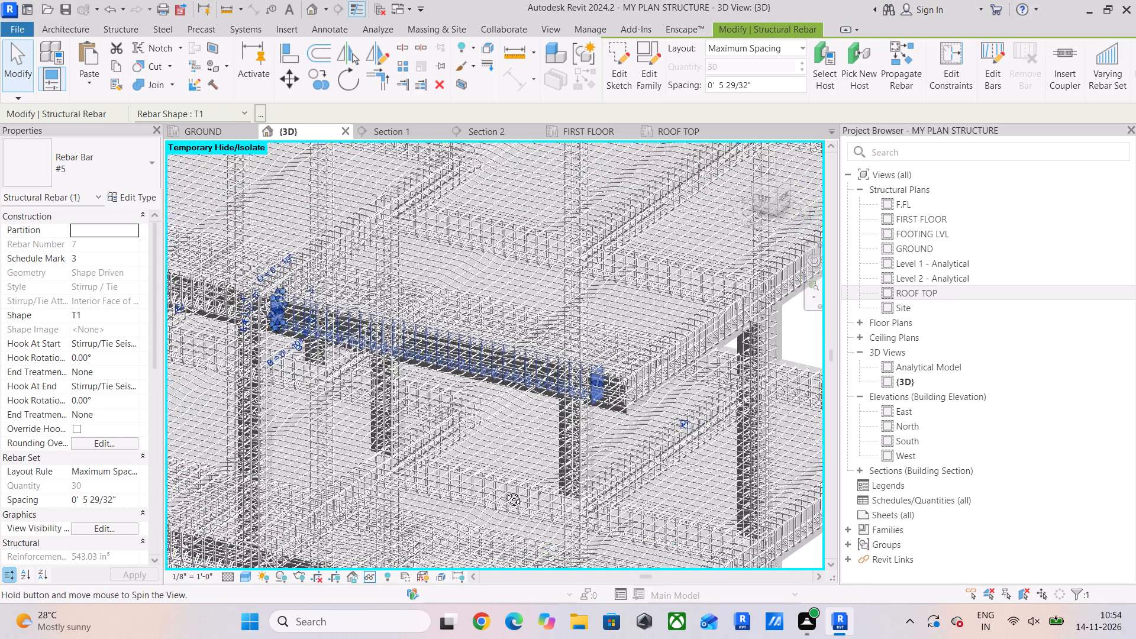
shift+middle_drag(505, 490, 501, 492)
middle_drag(503, 399, 500, 206)
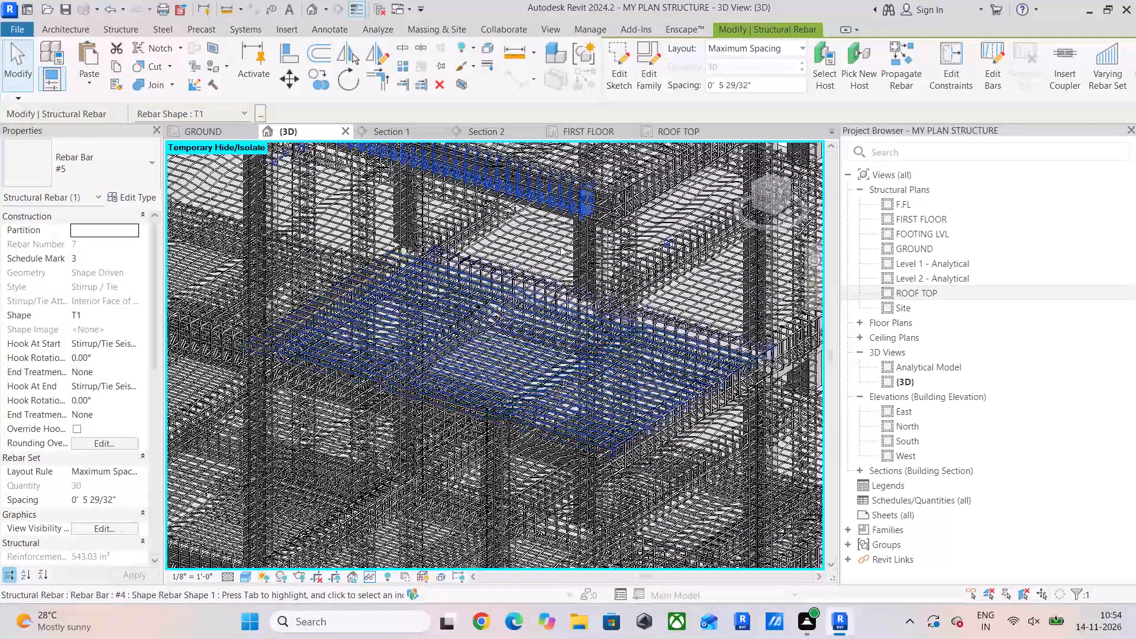
scroll(522, 312, down, 3)
middle_drag(575, 318, 597, 279)
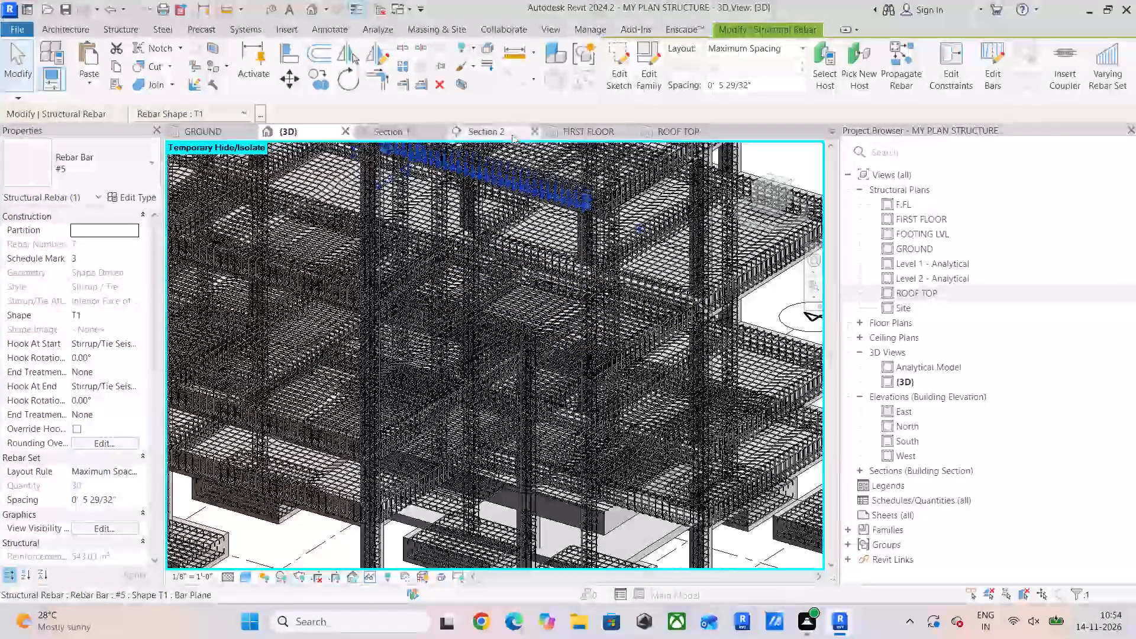
In the ROOF TOP plan, add the same edge beam's other #5 bars to the stirrup selection and paste copies aligned to level F.FL.
click(681, 132)
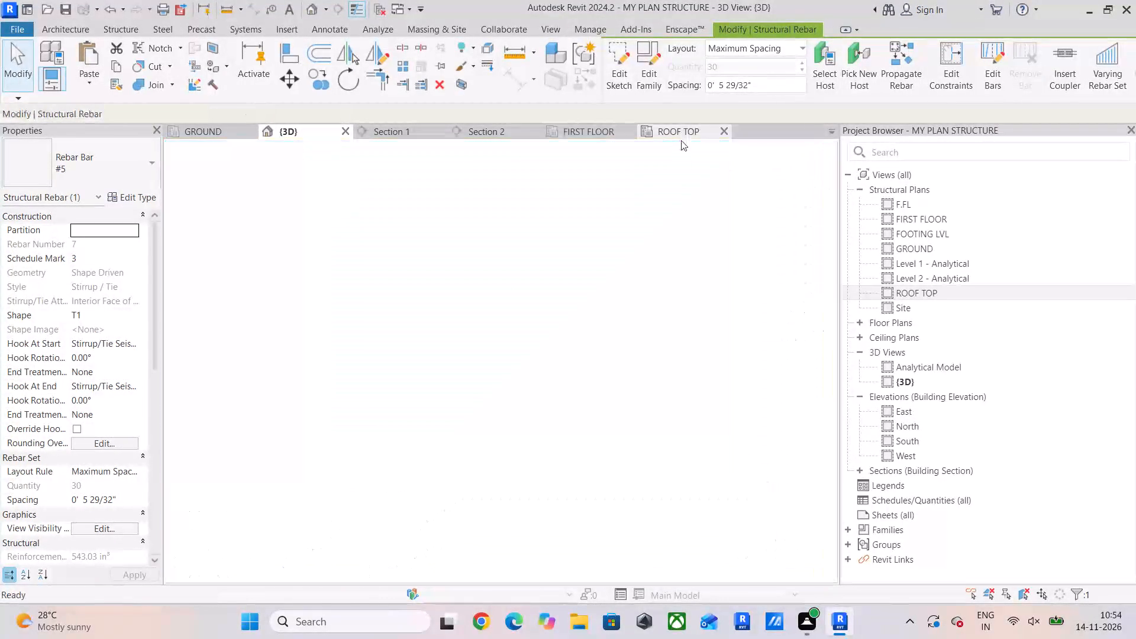
middle_drag(520, 351, 635, 168)
scroll(516, 302, up, 12)
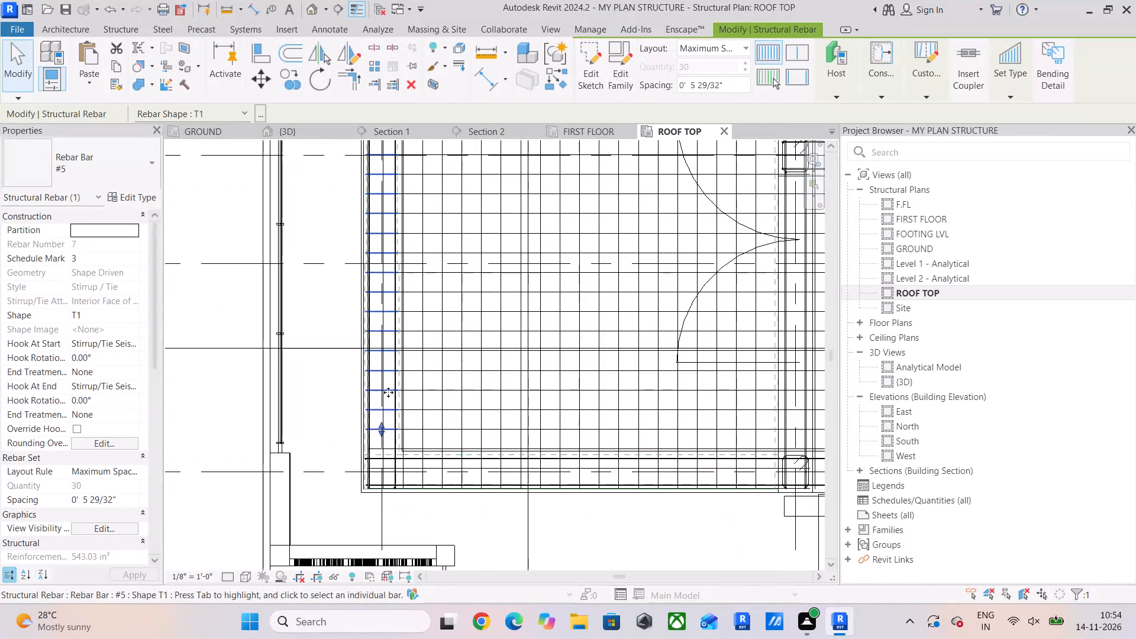
scroll(388, 392, up, 7)
middle_drag(375, 396, 414, 364)
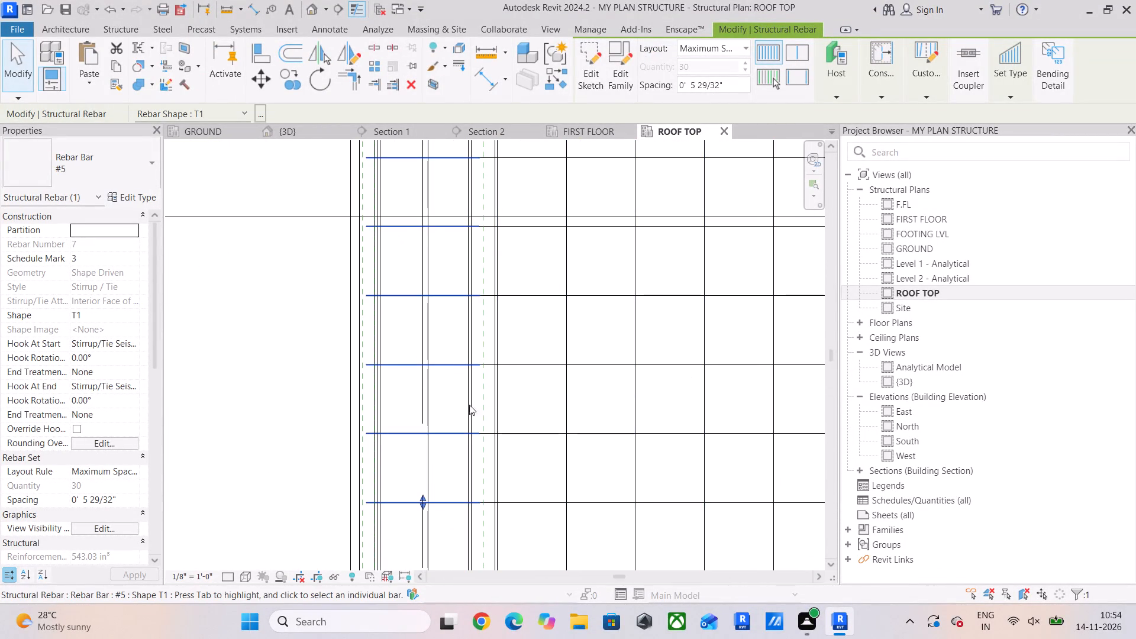
scroll(463, 405, up, 8)
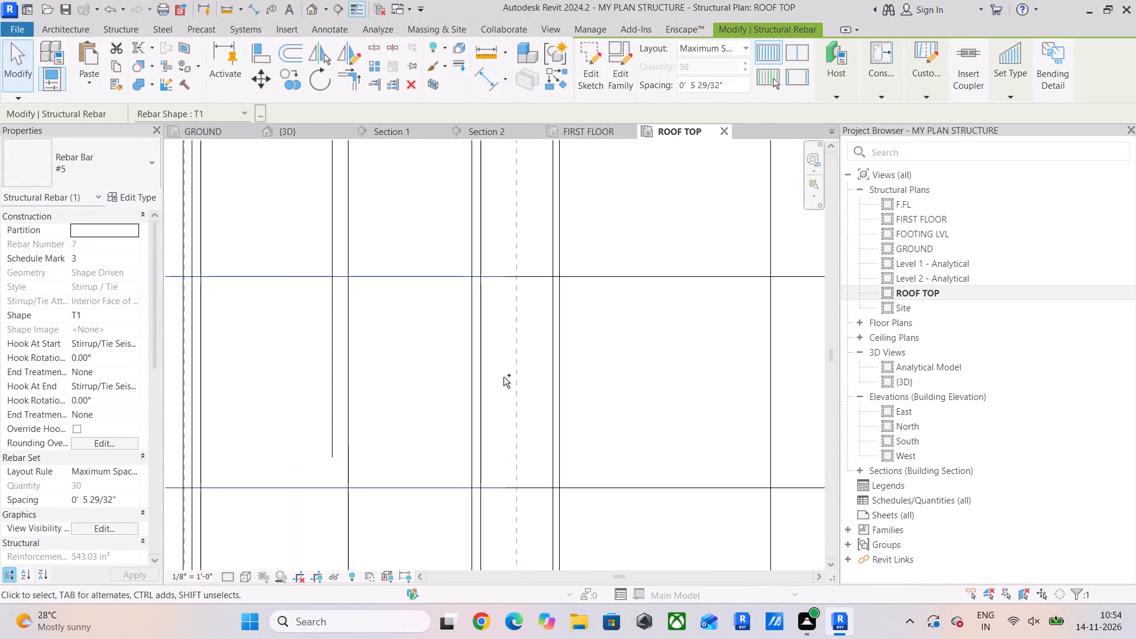
ctrl+drag(496, 374, 433, 412)
middle_drag(422, 408, 600, 408)
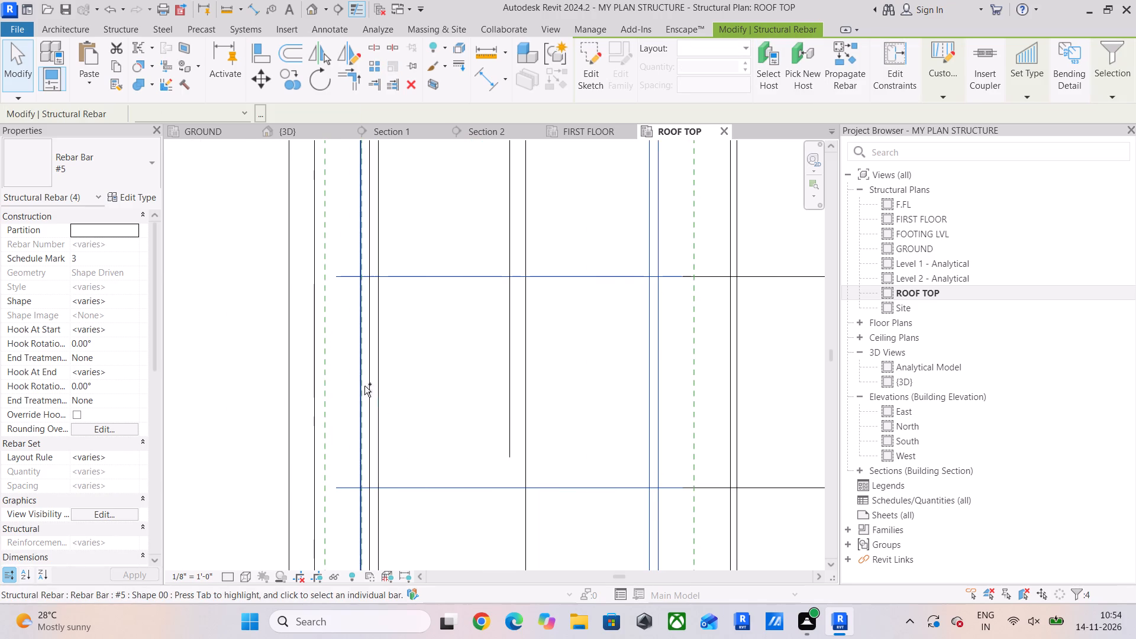
ctrl+drag(404, 360, 367, 404)
scroll(453, 353, down, 4)
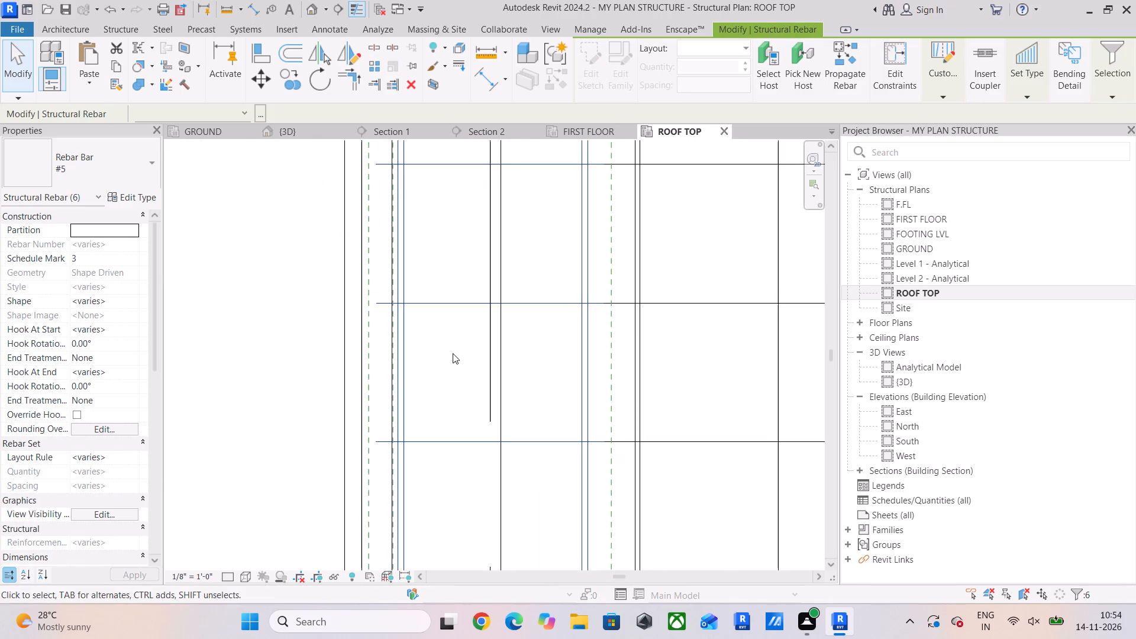
middle_drag(453, 353, 456, 367)
scroll(456, 369, down, 3)
middle_drag(463, 372, 469, 230)
middle_drag(486, 406, 500, 301)
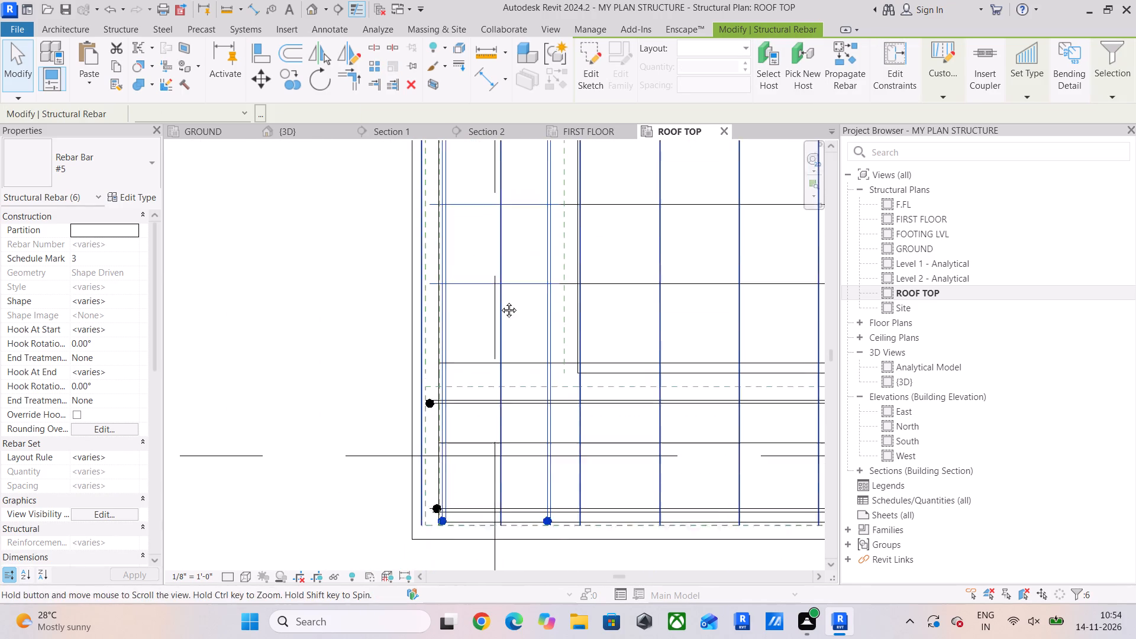
middle_drag(500, 301, 501, 297)
scroll(422, 440, up, 5)
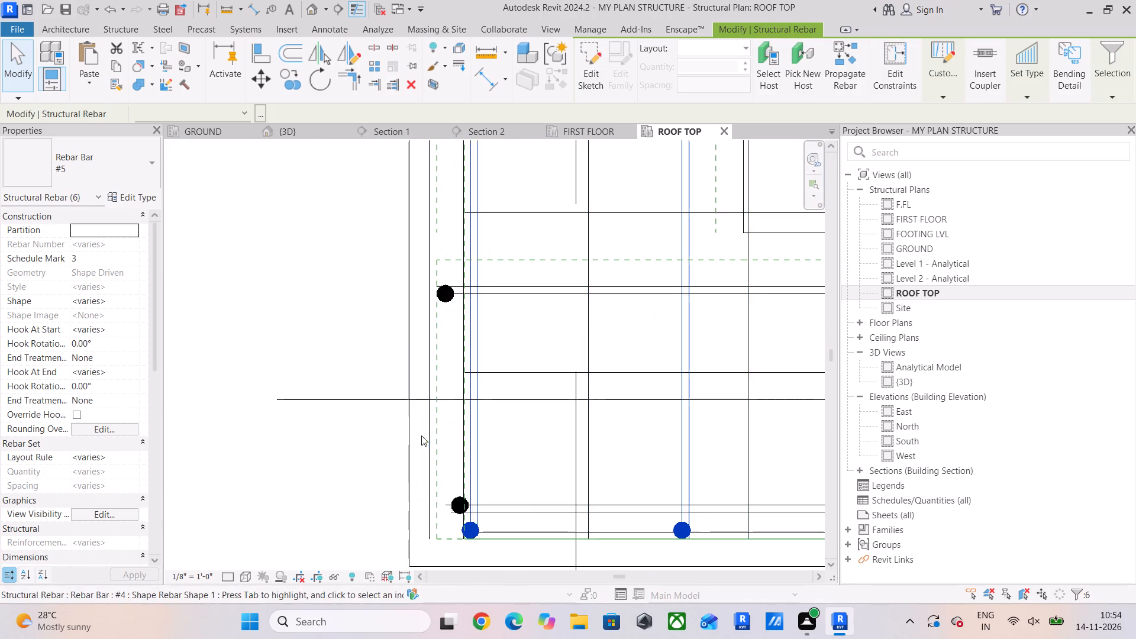
scroll(448, 385, down, 6)
middle_drag(540, 378, 523, 517)
scroll(543, 378, down, 3)
scroll(489, 219, down, 4)
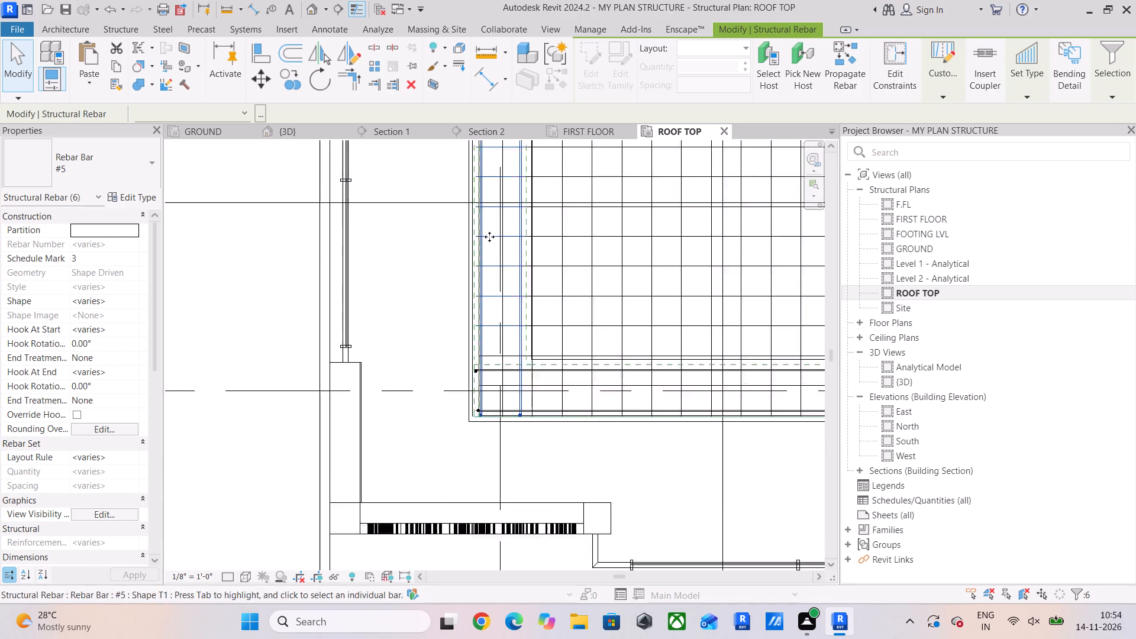
middle_drag(491, 241, 492, 343)
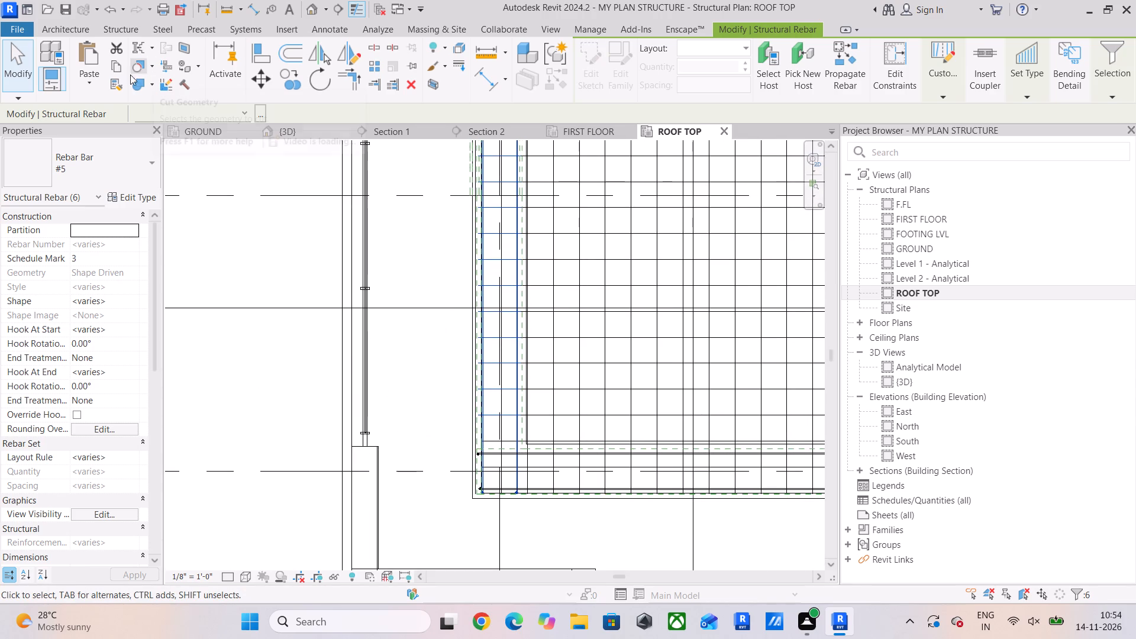
double_click(118, 65)
click(87, 79)
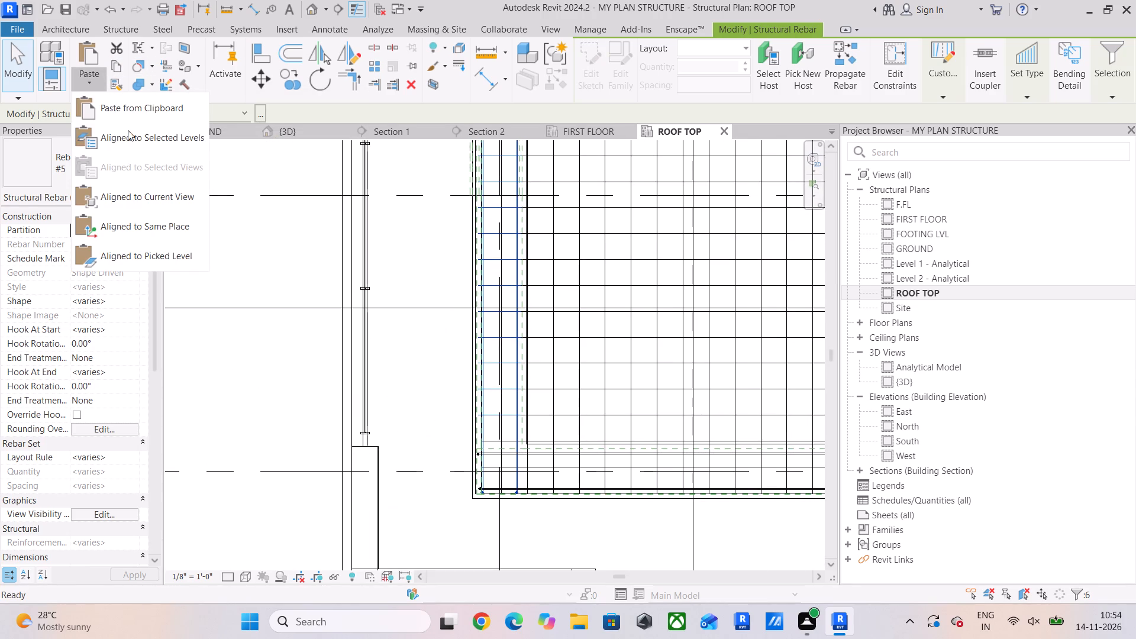
click(131, 135)
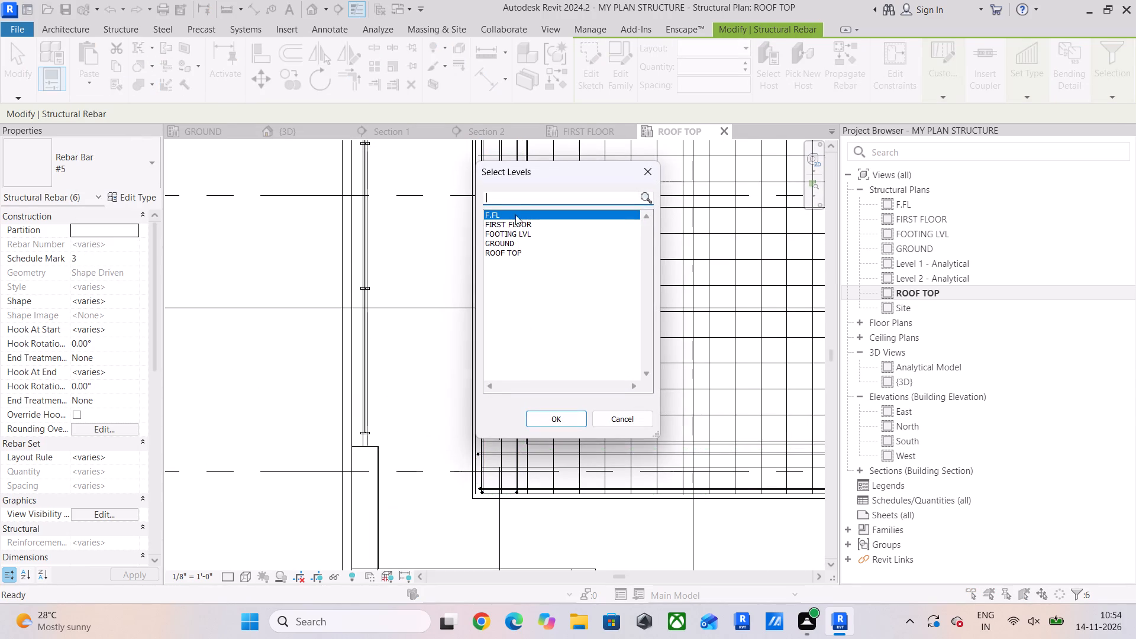
click(556, 420)
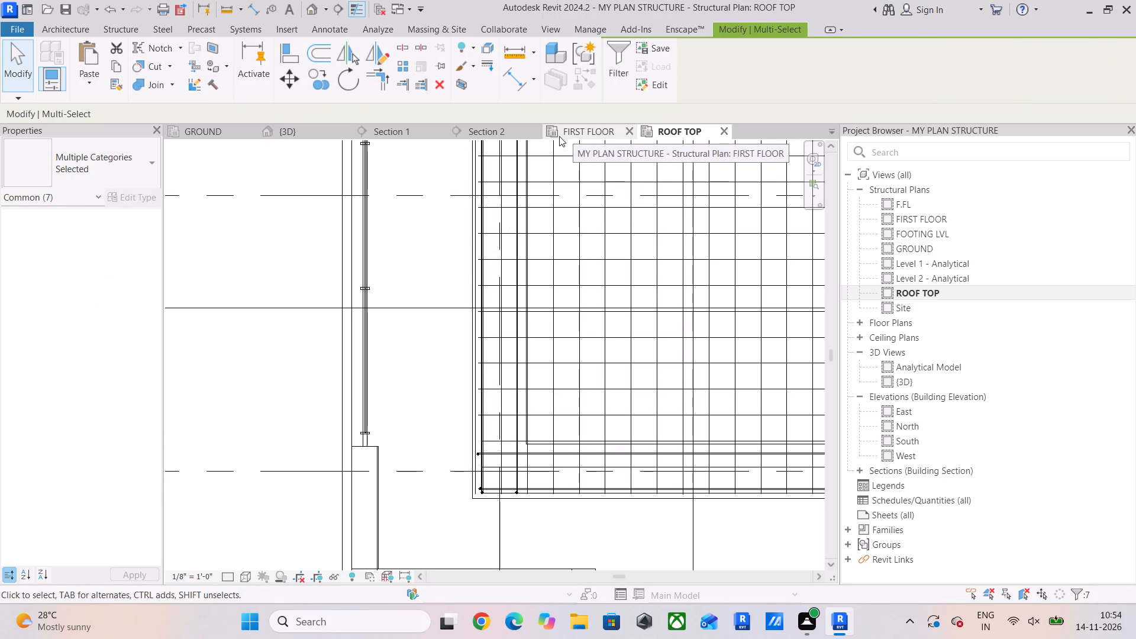
click(301, 137)
middle_drag(523, 402, 489, 283)
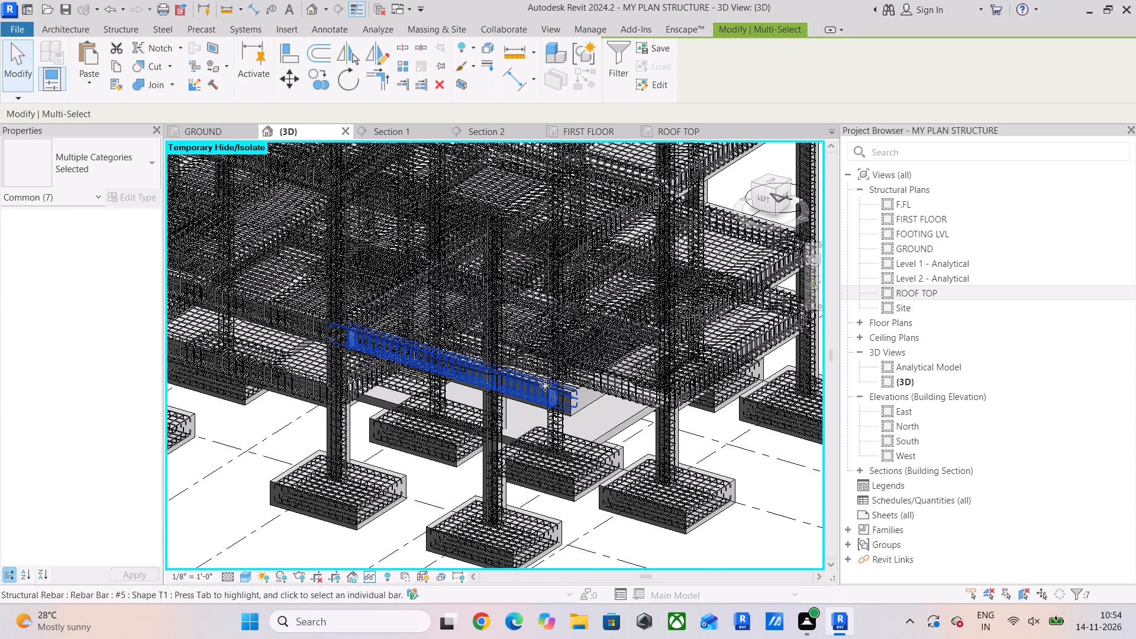
Isolate the straight #5 Shape 00 bar of the lower-level edge beam in the 3D view with a section box around the selection.
scroll(564, 390, up, 10)
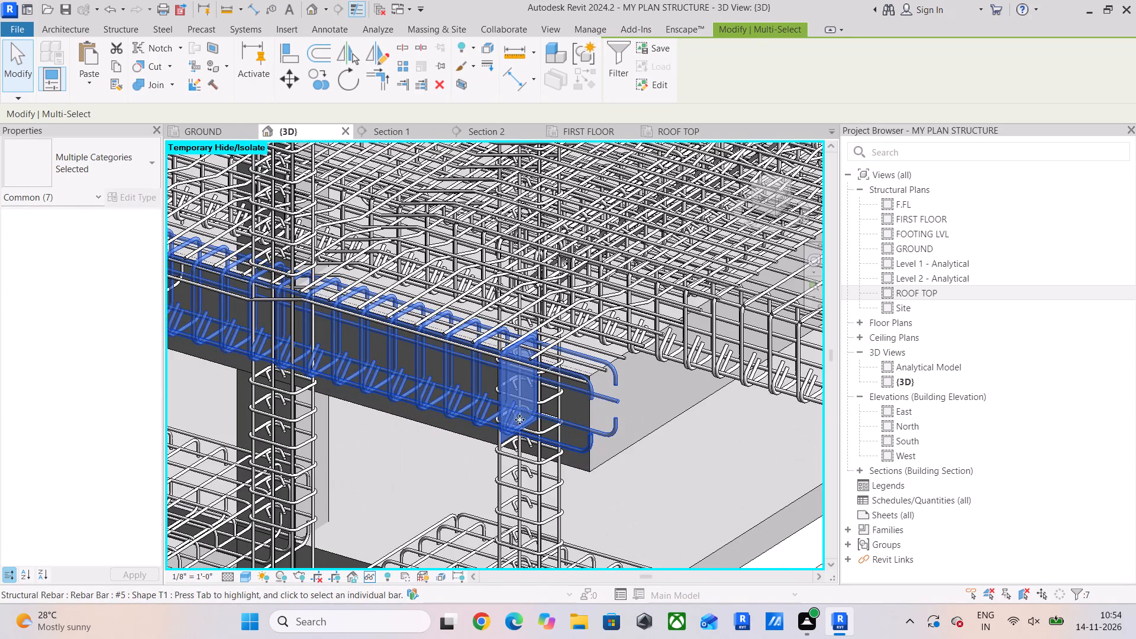
click(690, 449)
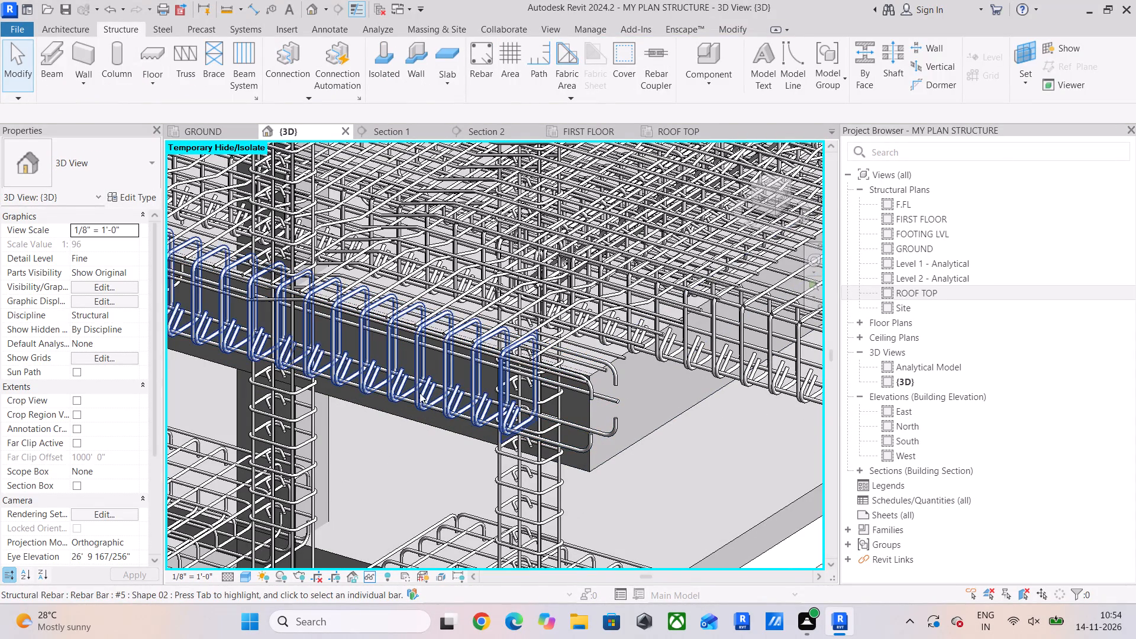
scroll(521, 393, up, 5)
shift+middle_drag(489, 408, 502, 375)
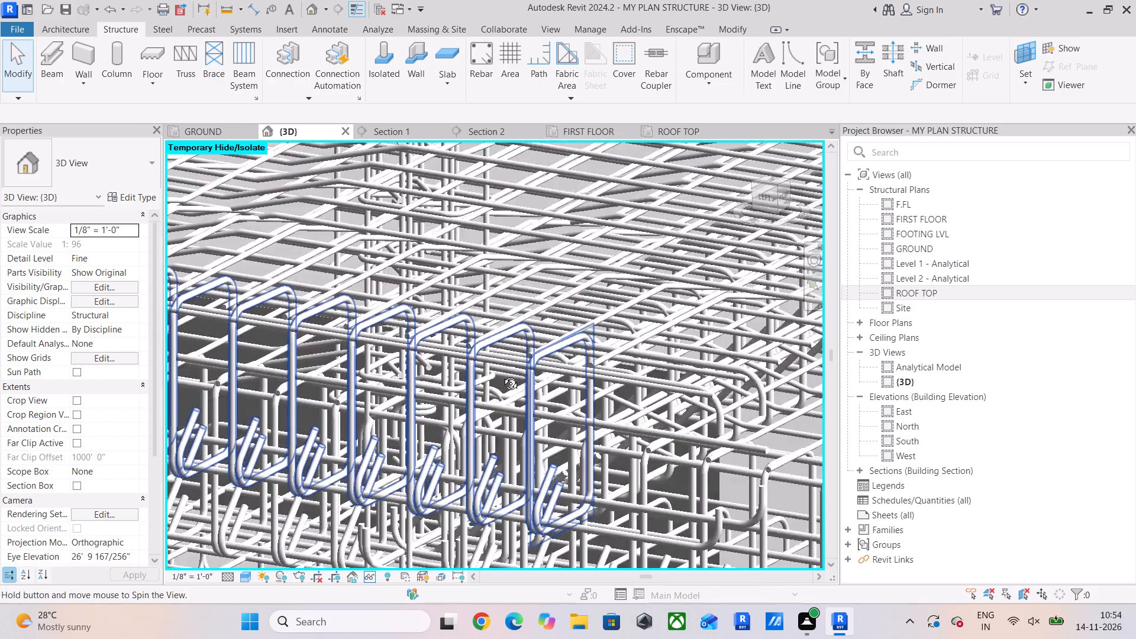
shift+middle_drag(502, 375, 491, 375)
shift+middle_drag(488, 383, 421, 377)
middle_drag(415, 379, 647, 94)
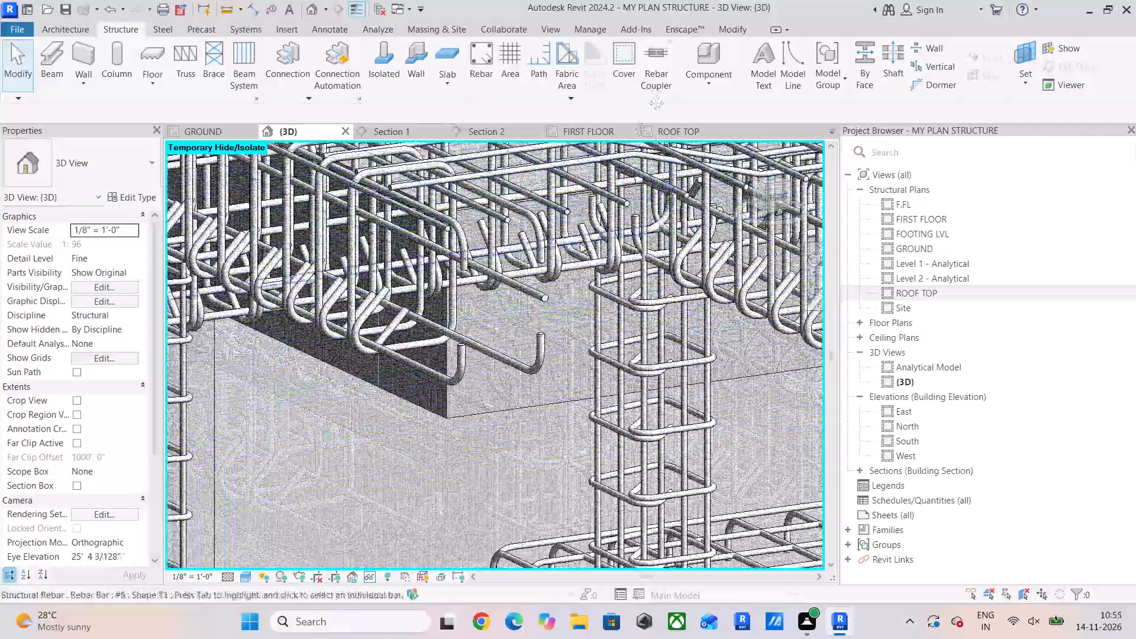
middle_drag(580, 243, 621, 241)
click(573, 295)
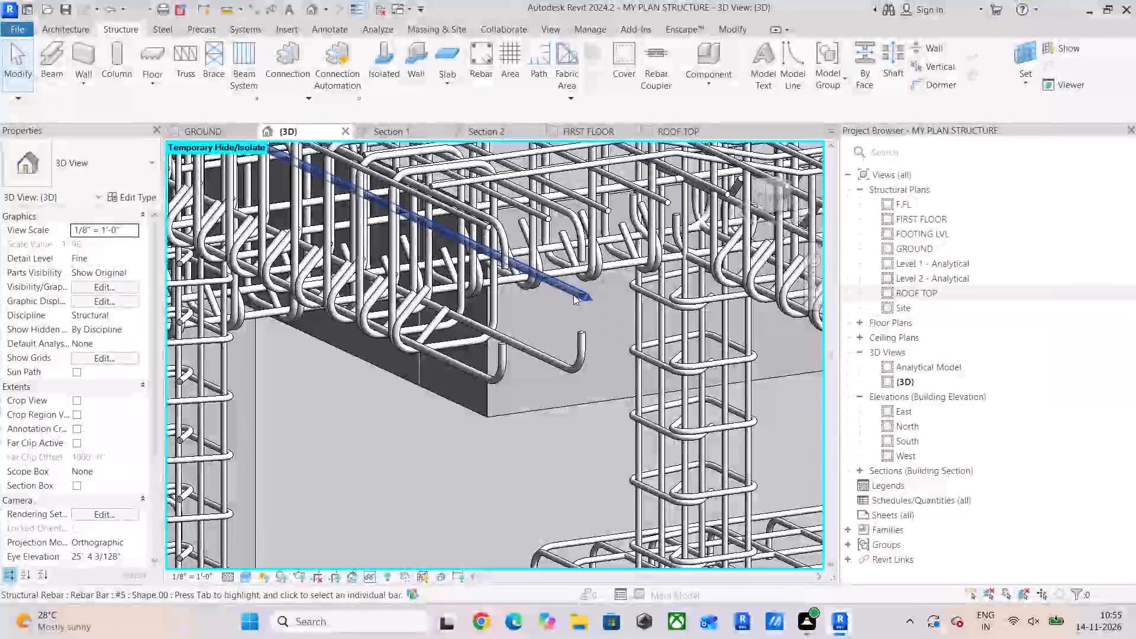
click(434, 89)
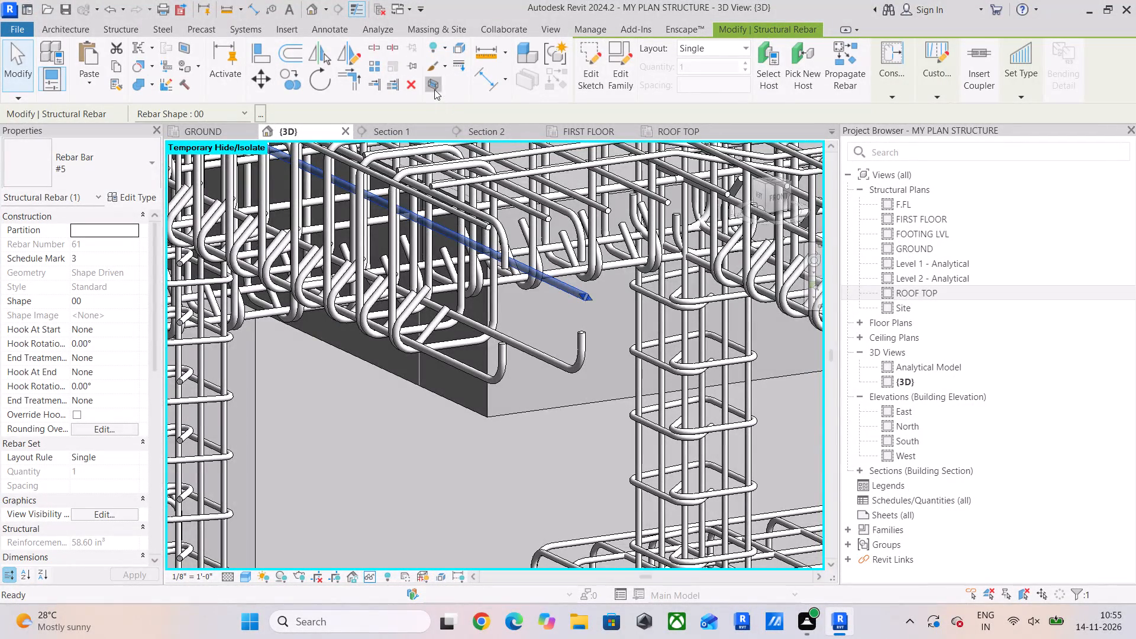
scroll(605, 370, up, 6)
middle_drag(545, 393, 617, 156)
scroll(499, 244, up, 7)
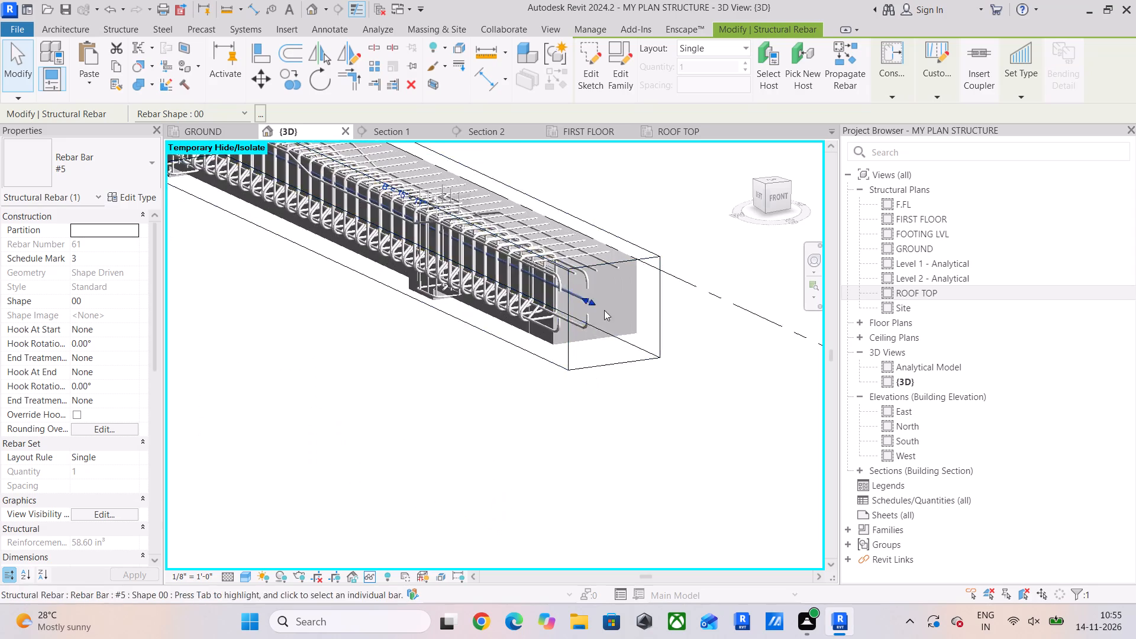
scroll(604, 310, up, 8)
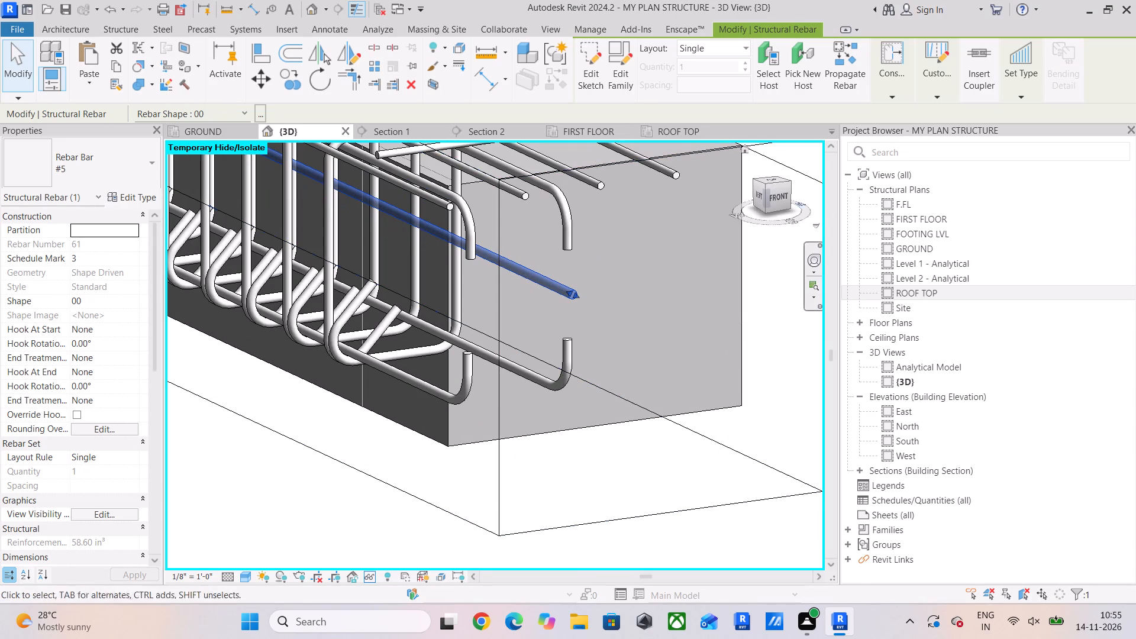
From the top view, mirror a copy of the straight #5 bar about a drawn axis along the middle of the beam.
click(772, 180)
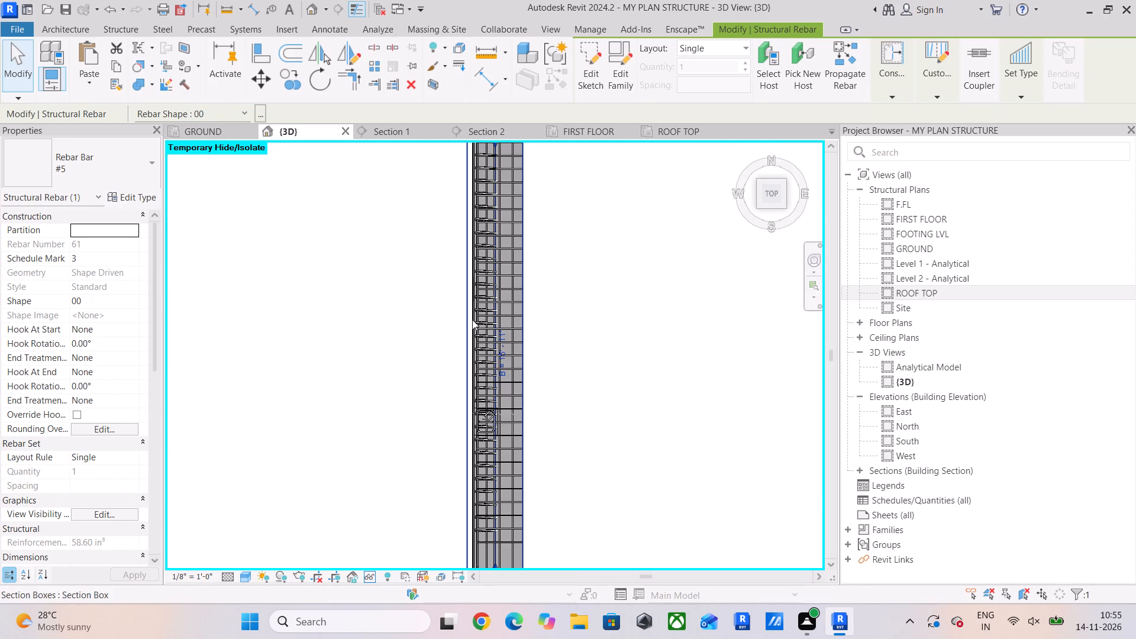
click(340, 51)
scroll(527, 422, up, 17)
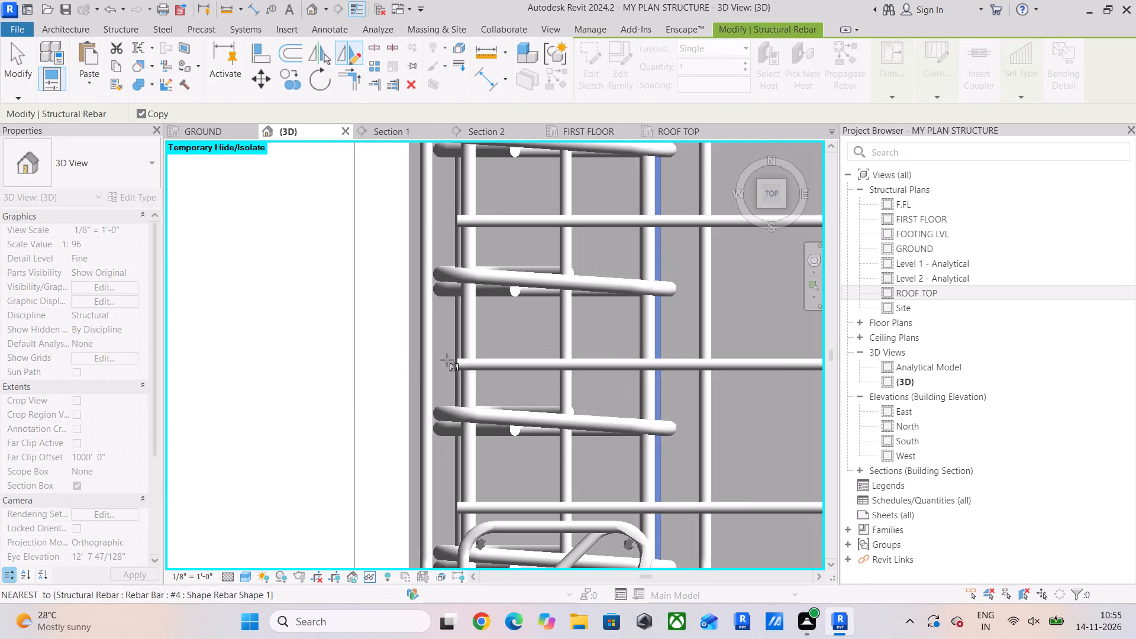
click(550, 337)
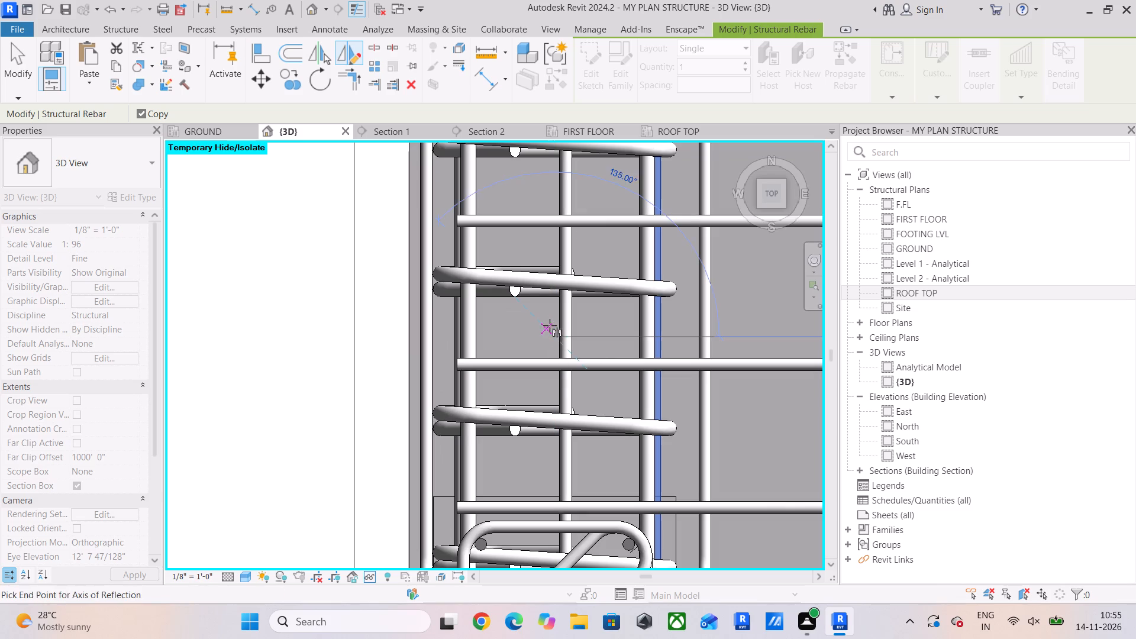
click(550, 312)
scroll(577, 422, down, 4)
middle_drag(577, 418, 551, 288)
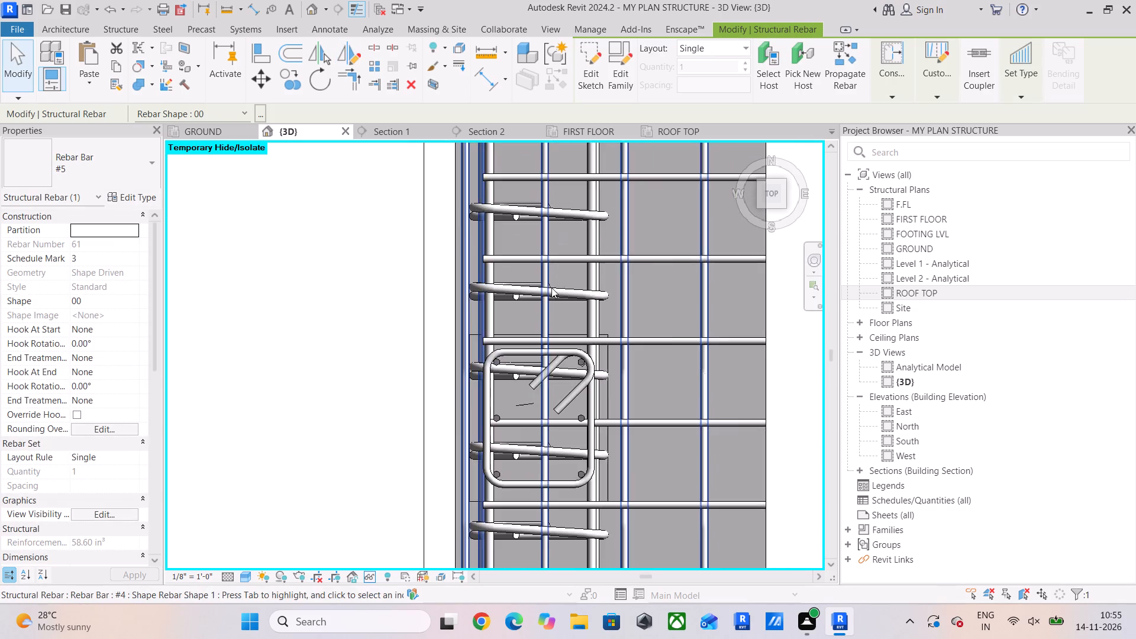
scroll(551, 288, down, 10)
click(419, 281)
Examine the bars along the sectioned edge beam and at its end from above.
scroll(419, 281, down, 4)
middle_drag(454, 289, 383, 275)
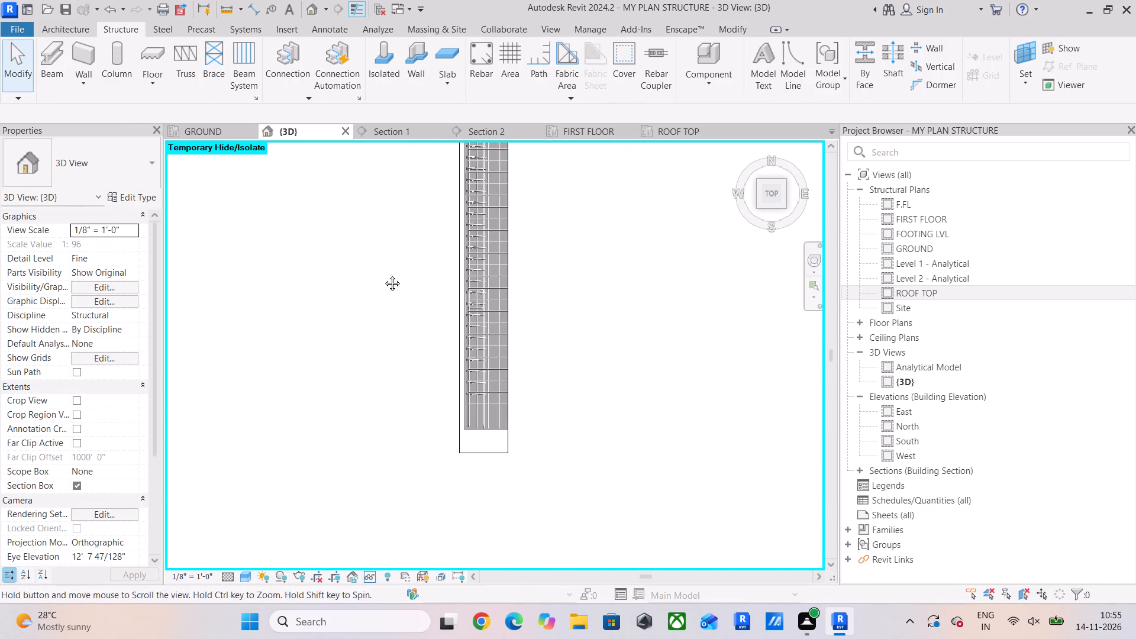
middle_drag(383, 275, 378, 274)
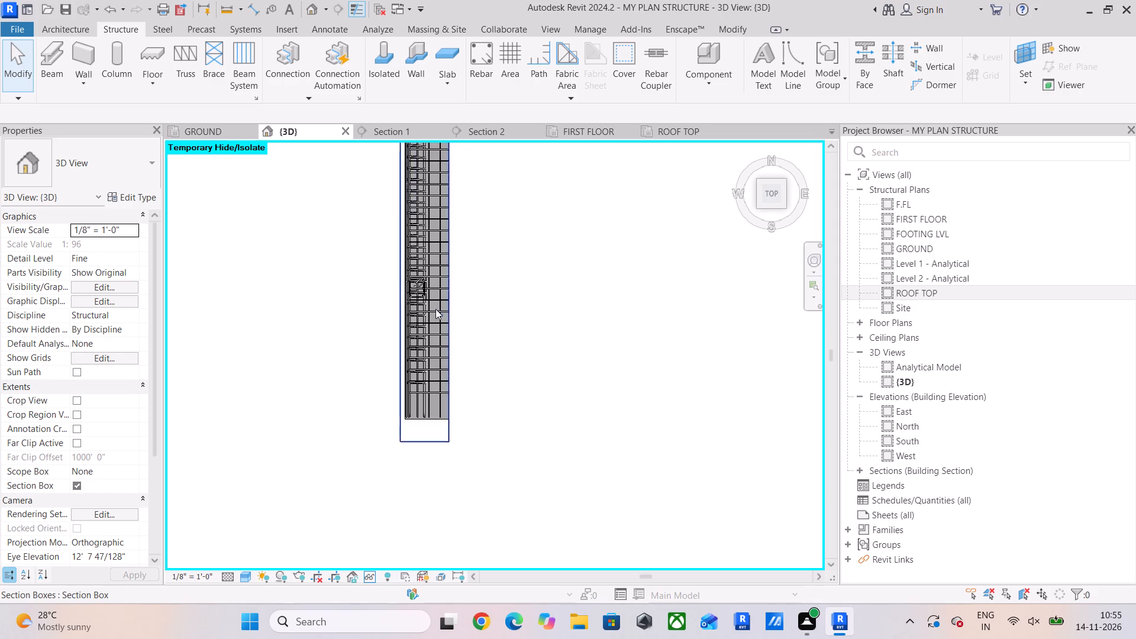
scroll(435, 309, up, 5)
scroll(434, 309, down, 3)
scroll(434, 308, up, 10)
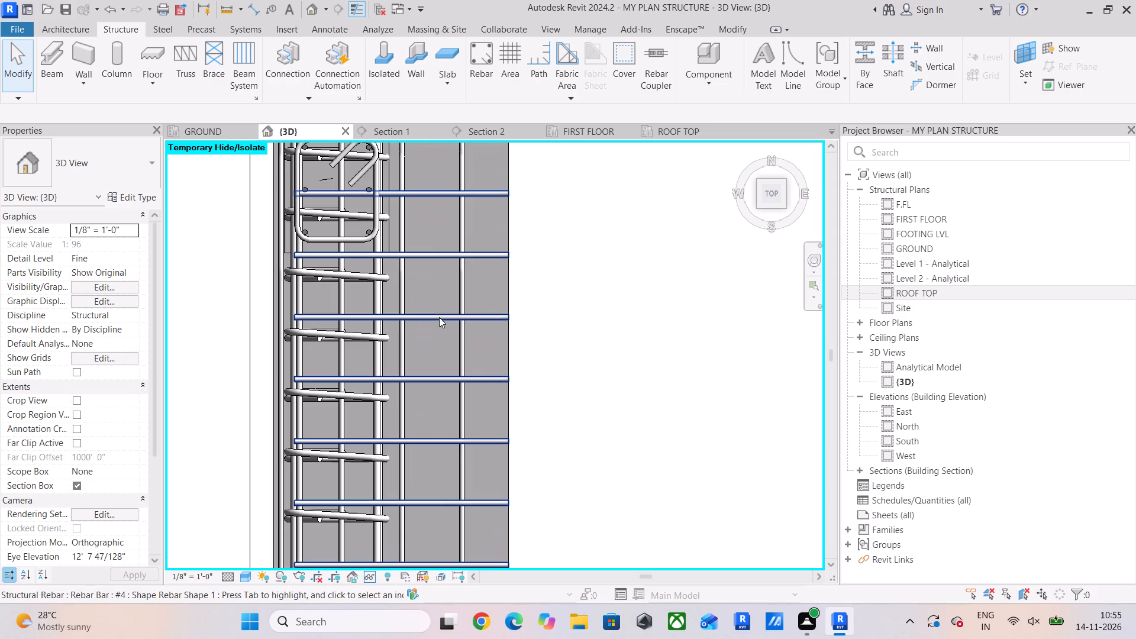
middle_drag(439, 317, 483, 409)
scroll(483, 346, down, 5)
middle_drag(492, 343, 531, 396)
scroll(540, 373, down, 7)
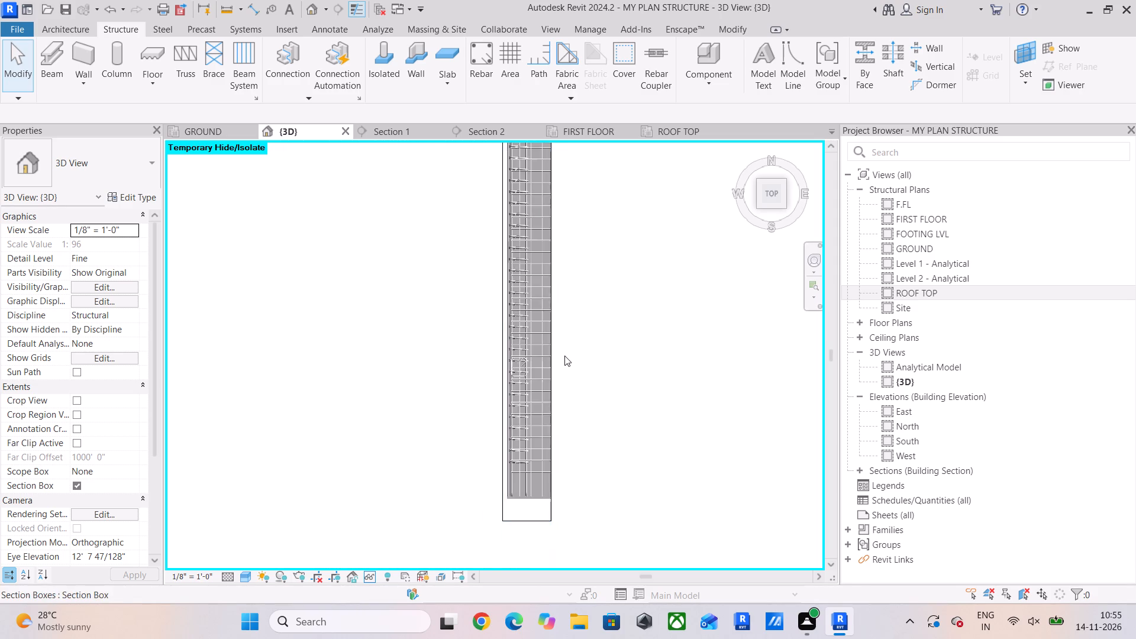
scroll(564, 356, down, 2)
scroll(527, 269, up, 5)
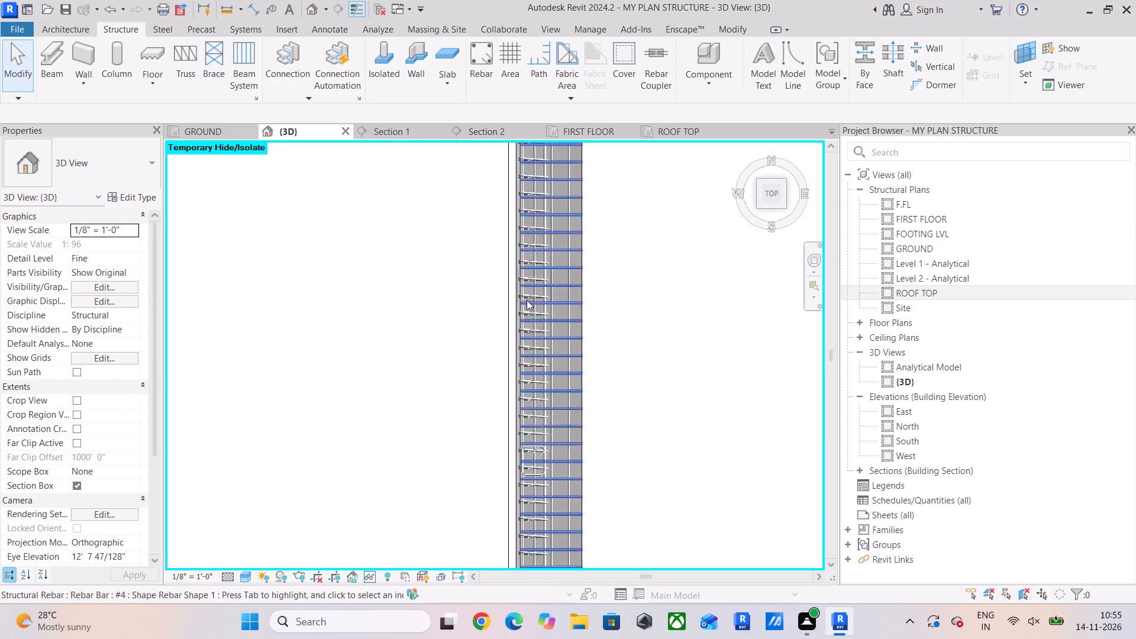
In the ROOF TOP plan, copy the corner edge beam's #5 T1 stirrup set and longitudinal bars and paste them aligned to FIRST FLOOR.
click(683, 128)
scroll(495, 356, up, 3)
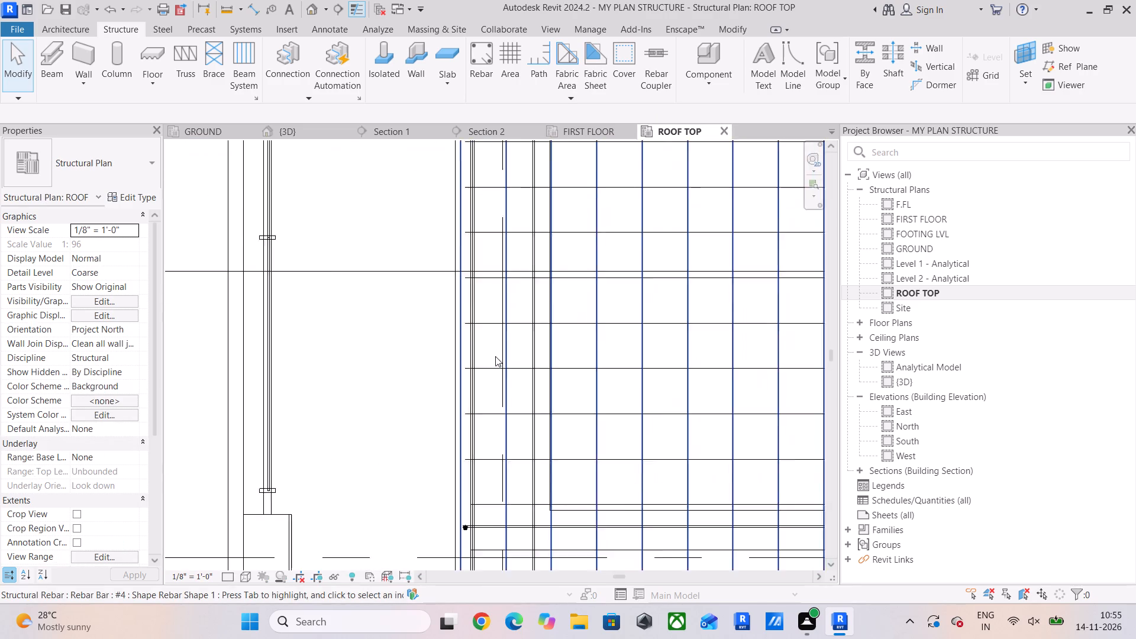
scroll(495, 356, up, 8)
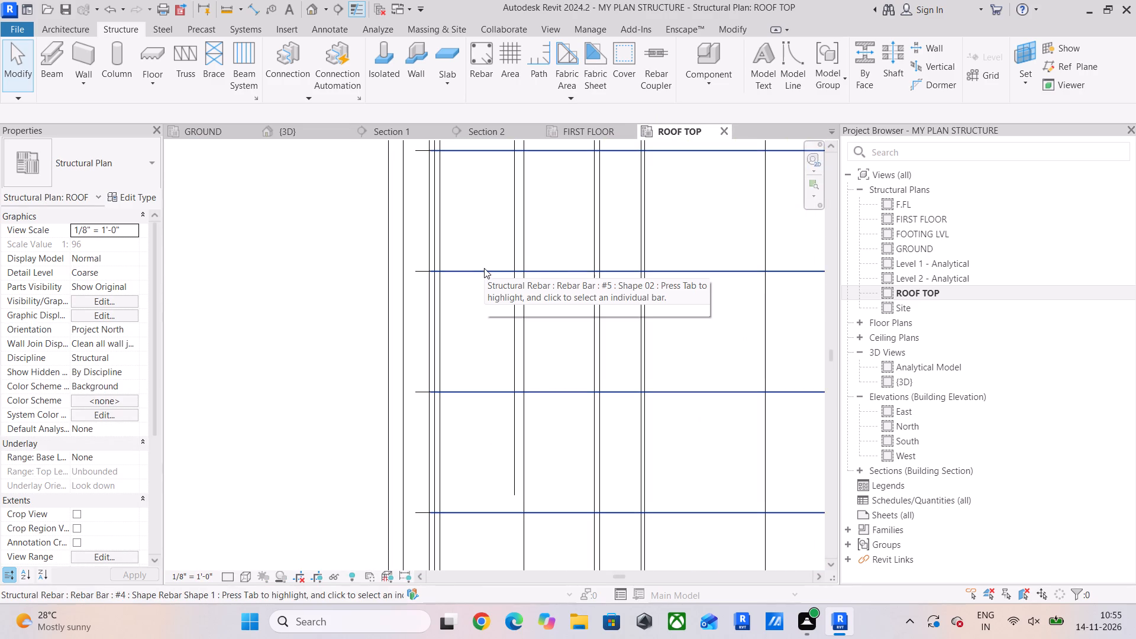
click(484, 270)
click(485, 323)
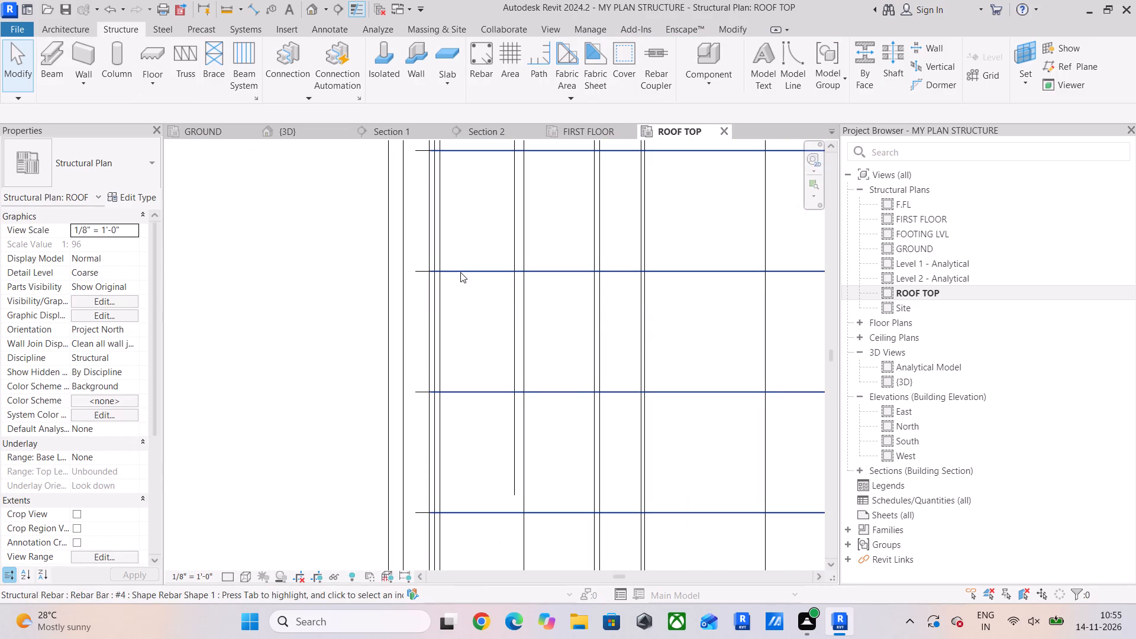
click(459, 274)
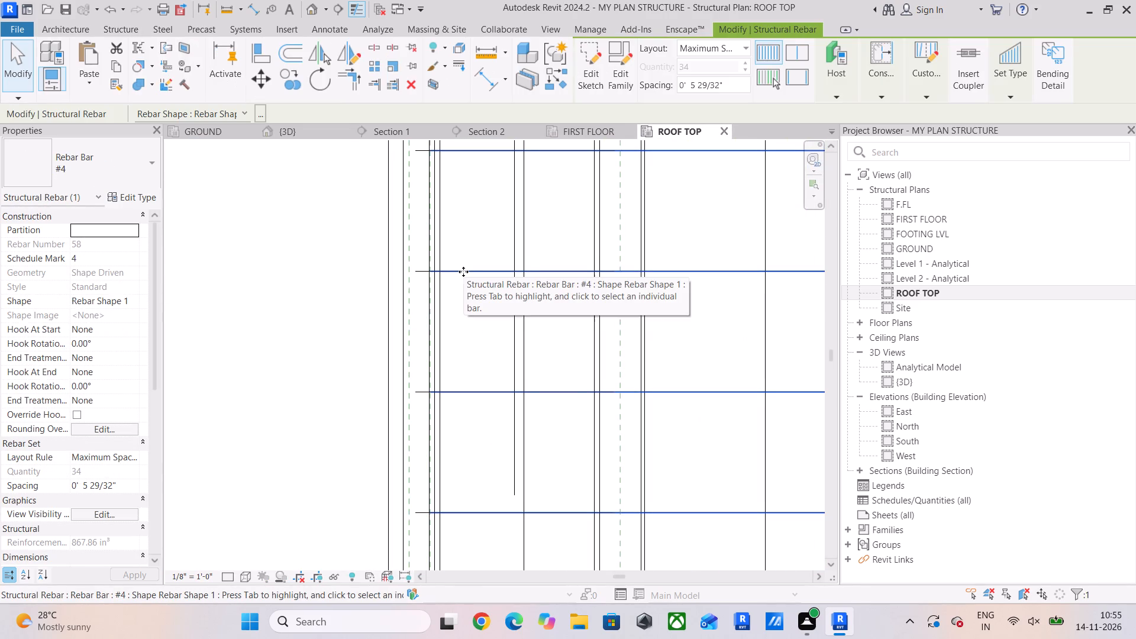
scroll(463, 272, down, 5)
scroll(444, 262, up, 2)
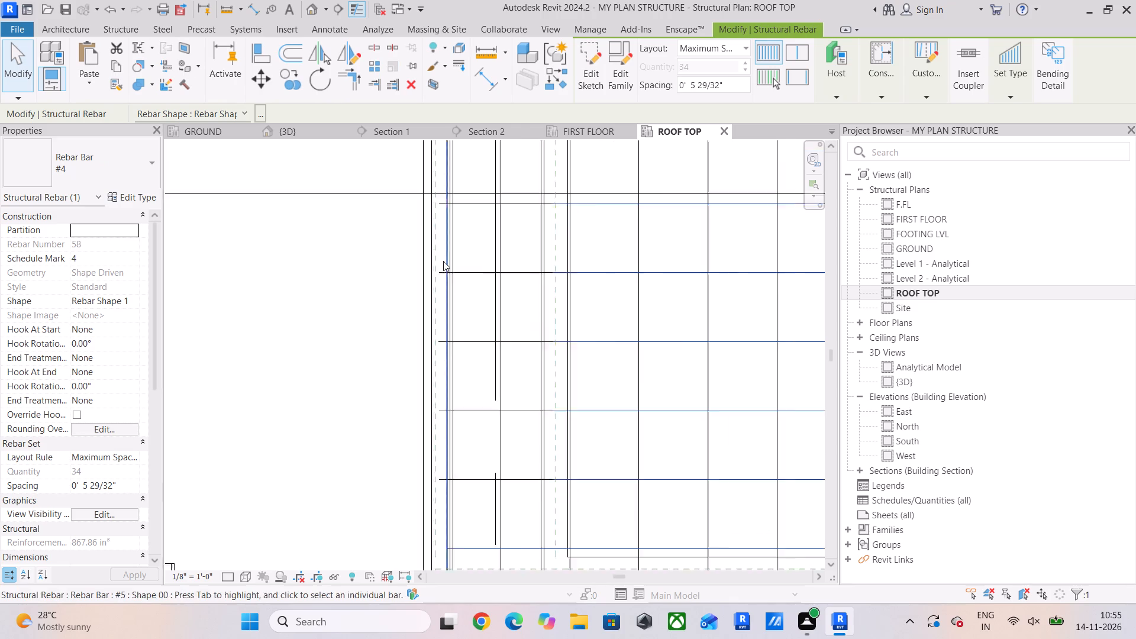
scroll(443, 261, up, 3)
scroll(497, 261, down, 4)
drag(509, 238, 501, 287)
shift+click(680, 270)
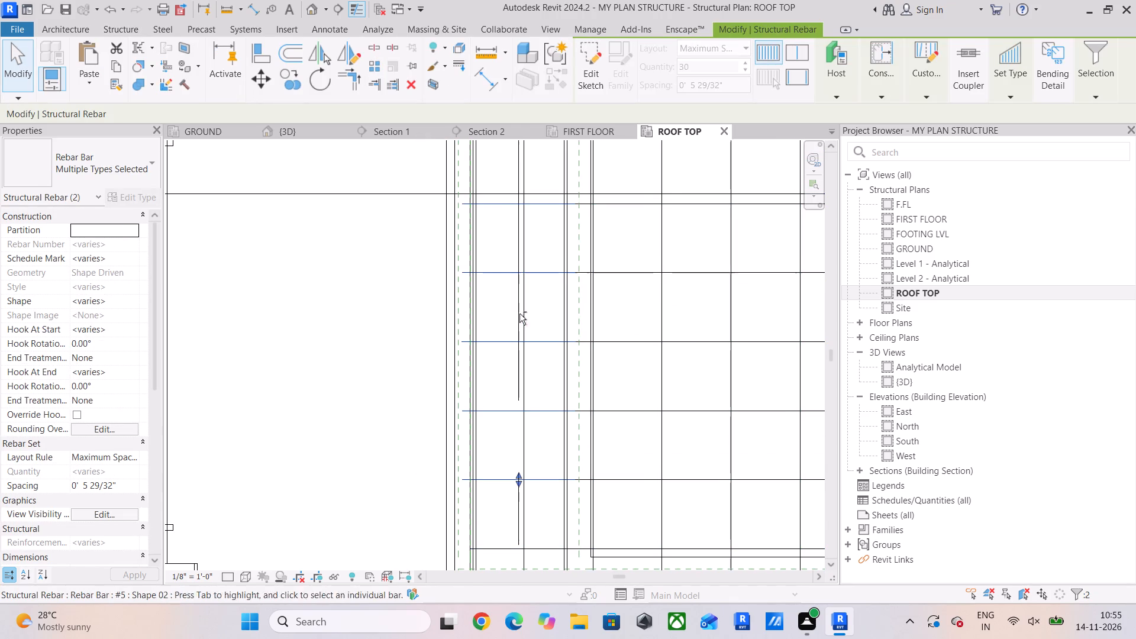
scroll(511, 356, down, 4)
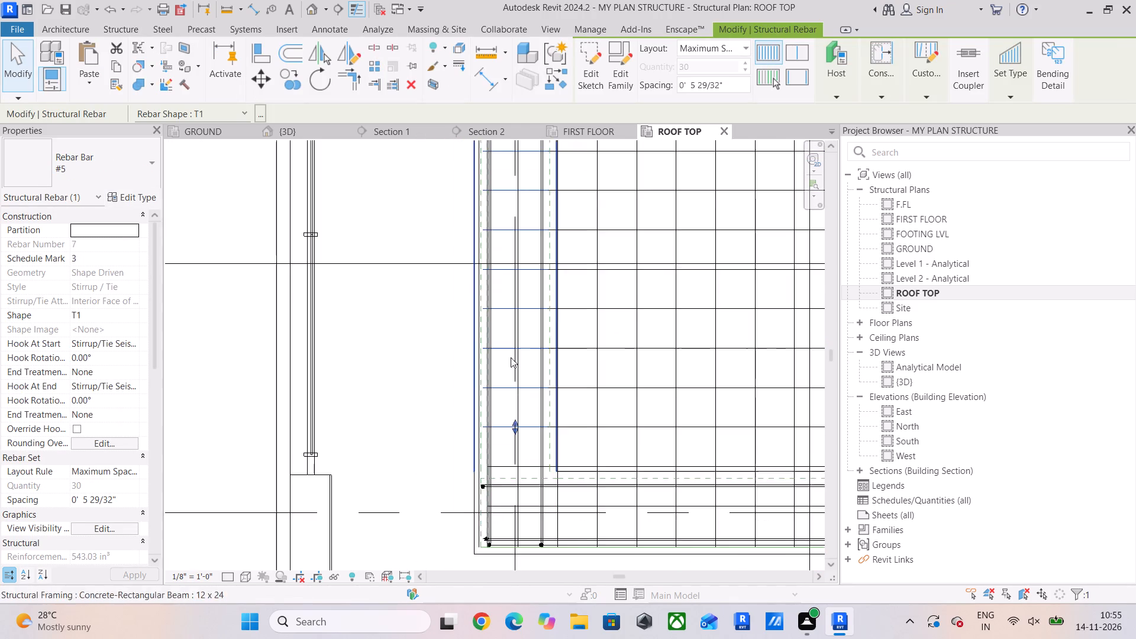
middle_drag(511, 357, 499, 315)
scroll(498, 323, up, 12)
ctrl+drag(467, 269, 426, 309)
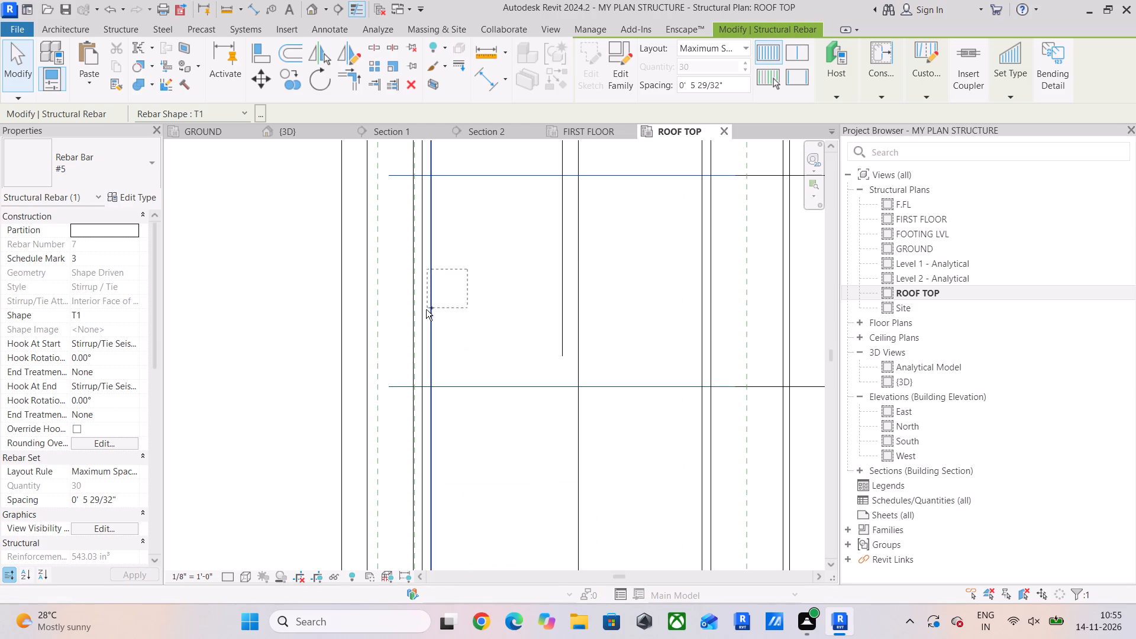
ctrl+drag(426, 309, 419, 323)
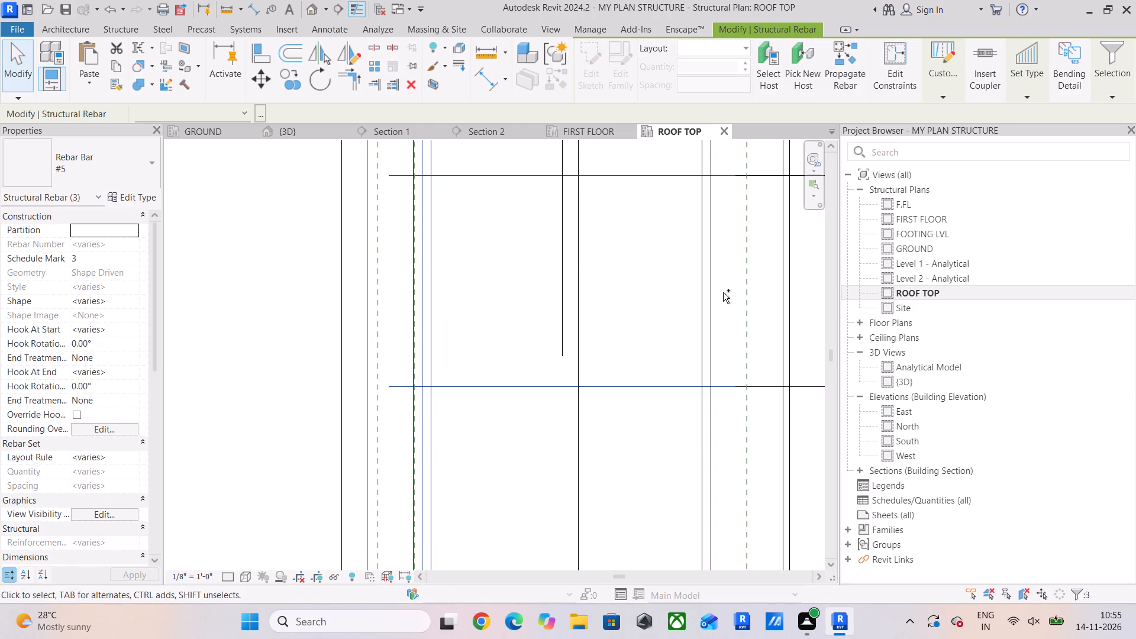
ctrl+drag(723, 292, 694, 325)
scroll(637, 211, down, 10)
middle_drag(634, 216, 593, 335)
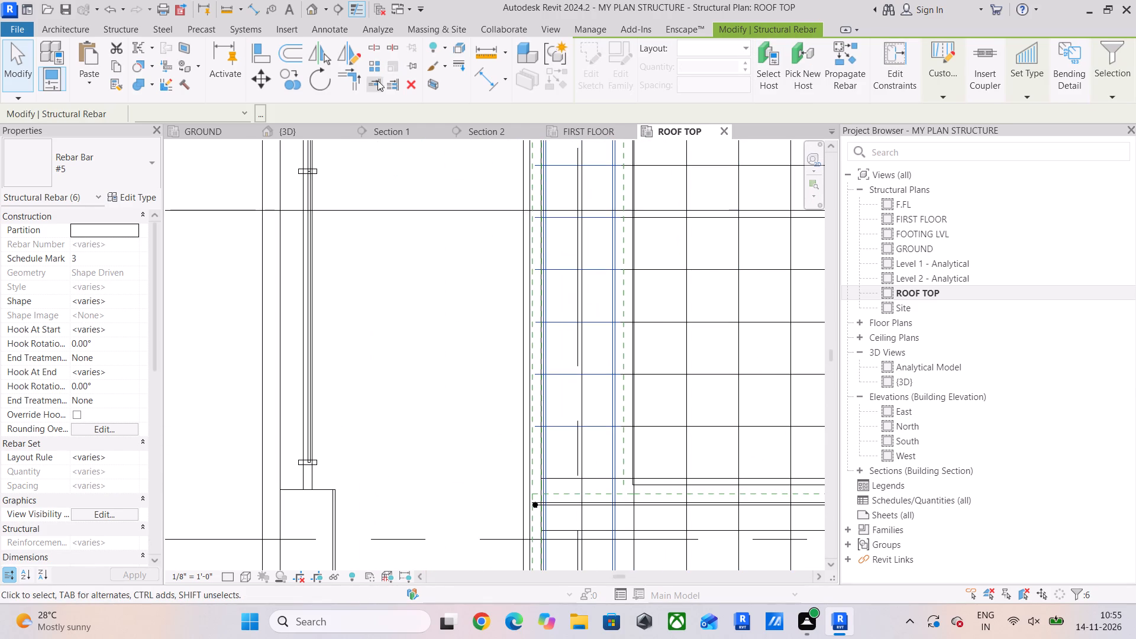
double_click(118, 62)
click(95, 81)
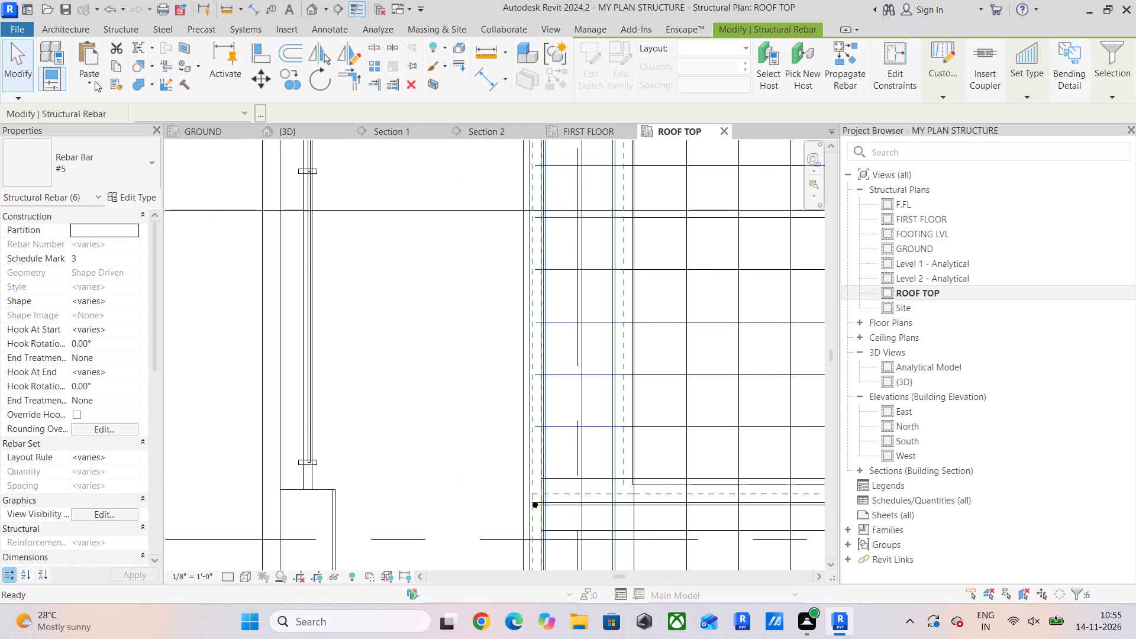
click(149, 133)
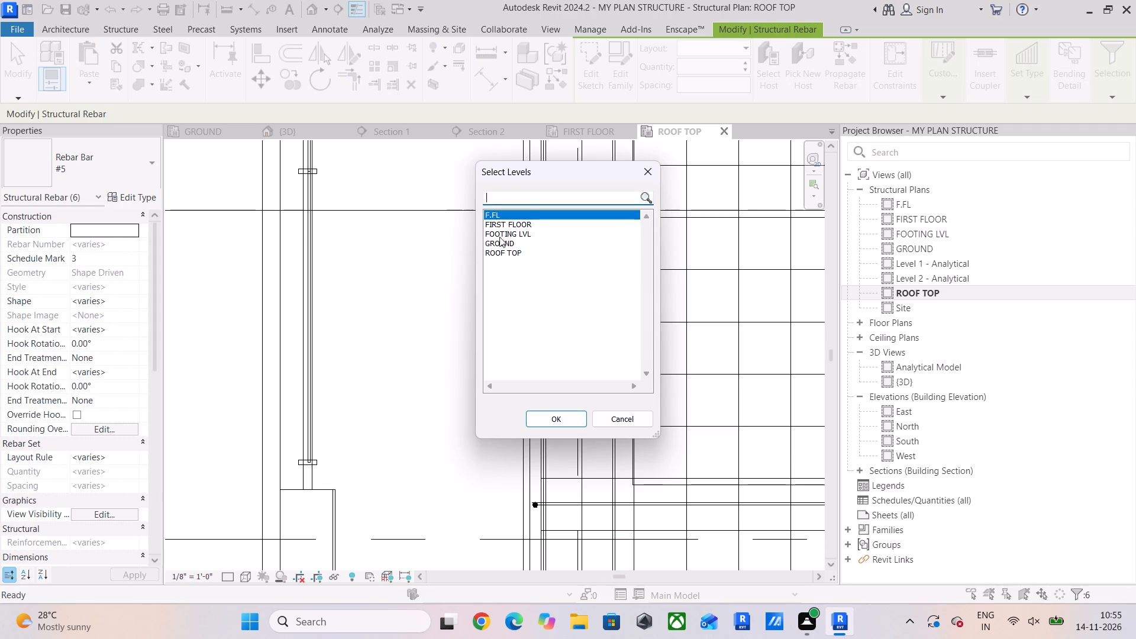
click(519, 222)
click(568, 421)
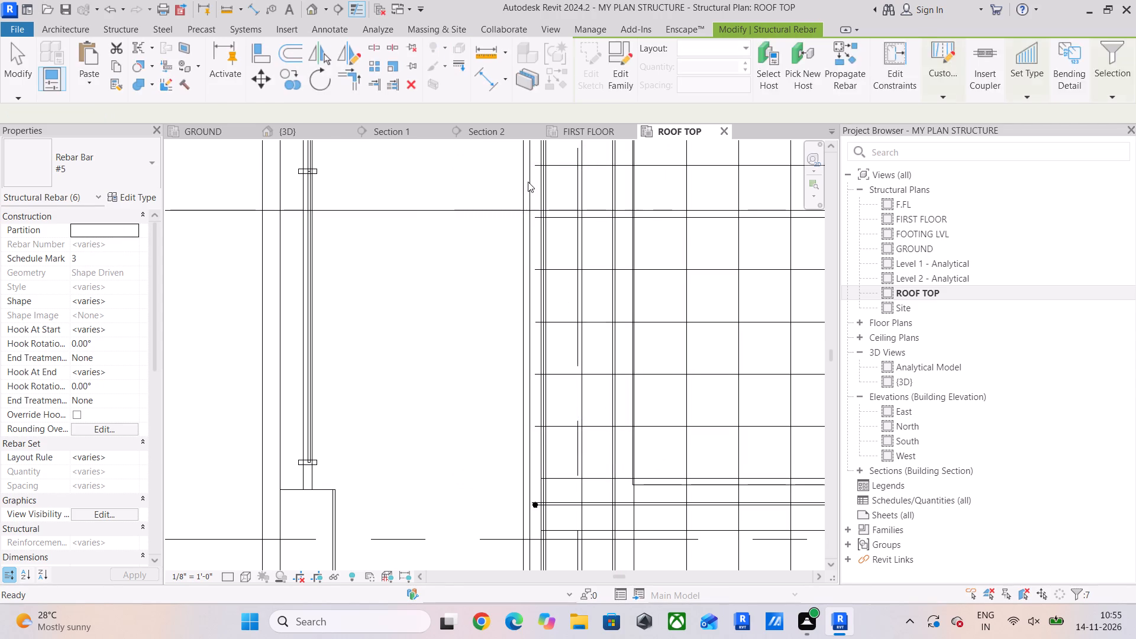
Turn off the section box in the 3D view to show the whole building again.
click(290, 133)
scroll(544, 244, down, 9)
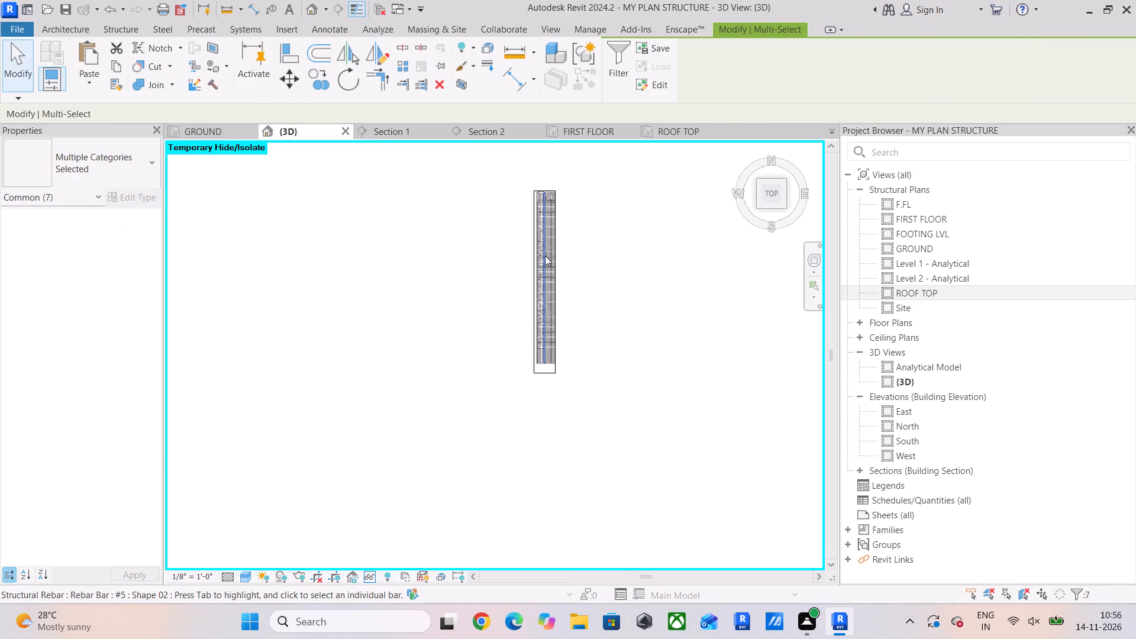
shift+middle_drag(551, 286, 606, 235)
click(325, 342)
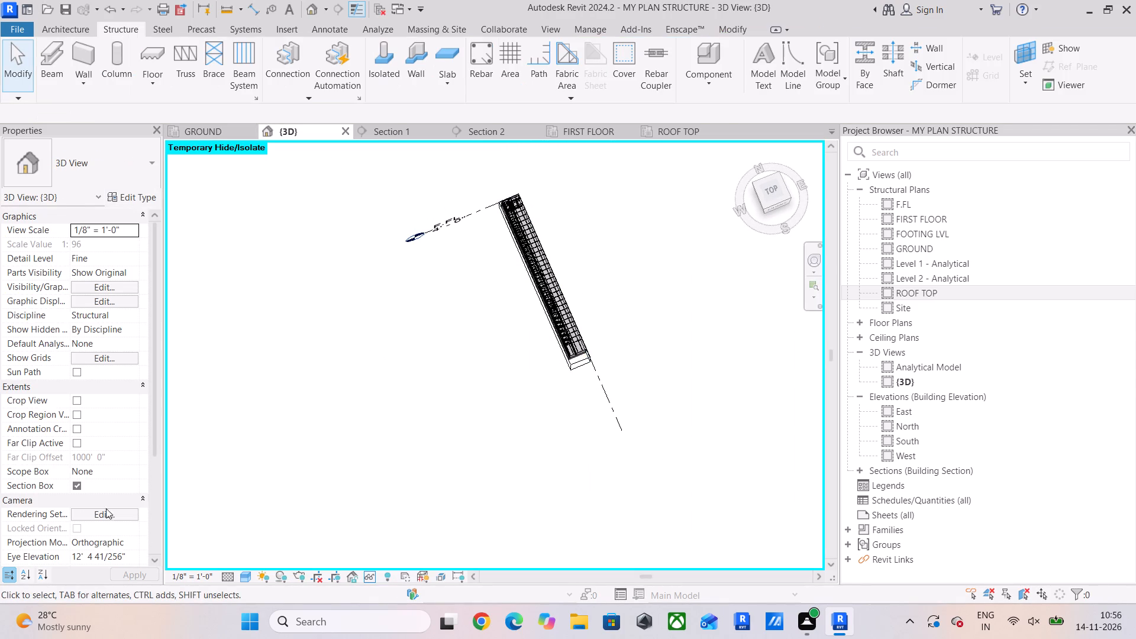
click(74, 485)
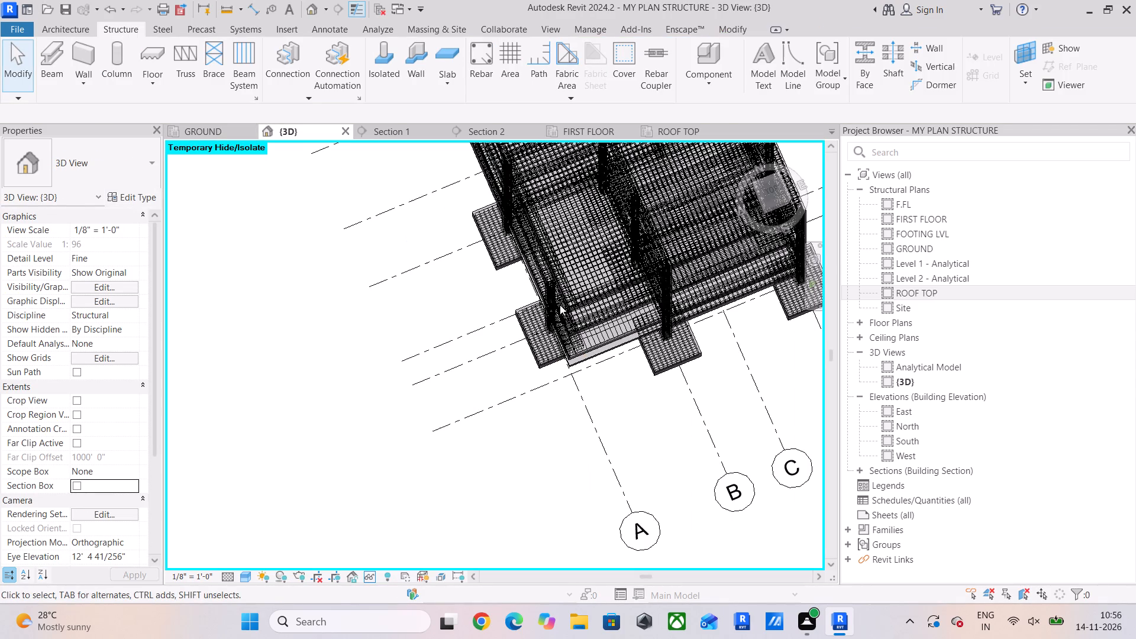
Examine the reinforcement of the building's corner edge beams in 3D, working down from the roof to the lower floors.
shift+middle_drag(576, 335, 623, 164)
middle_drag(609, 201, 507, 502)
scroll(477, 385, up, 5)
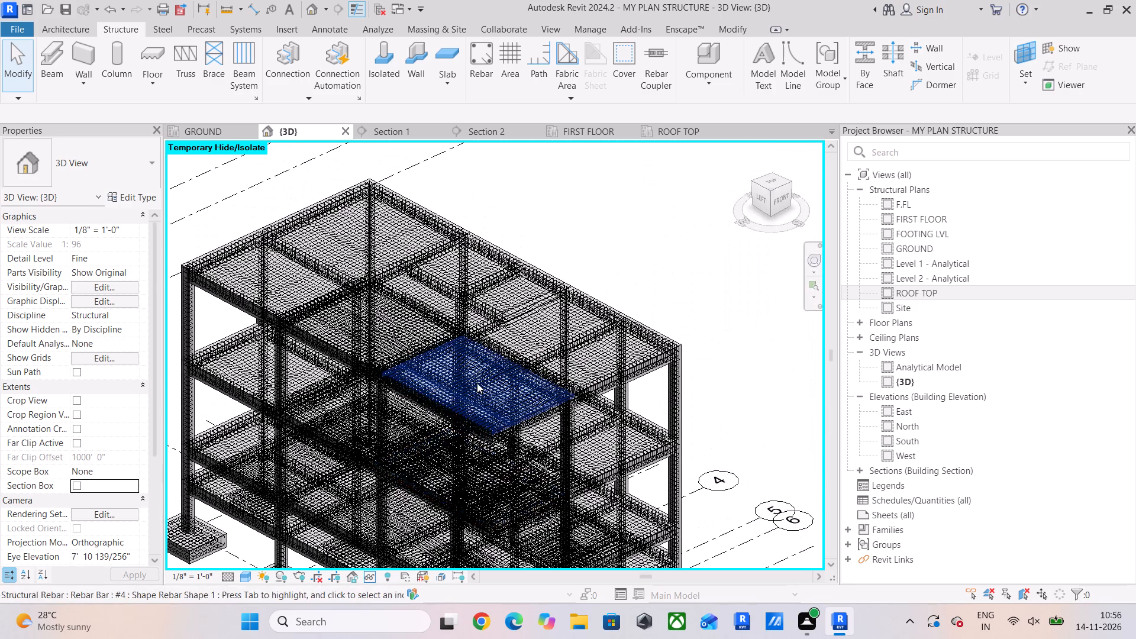
middle_drag(474, 391, 473, 211)
scroll(464, 295, up, 6)
scroll(543, 300, up, 5)
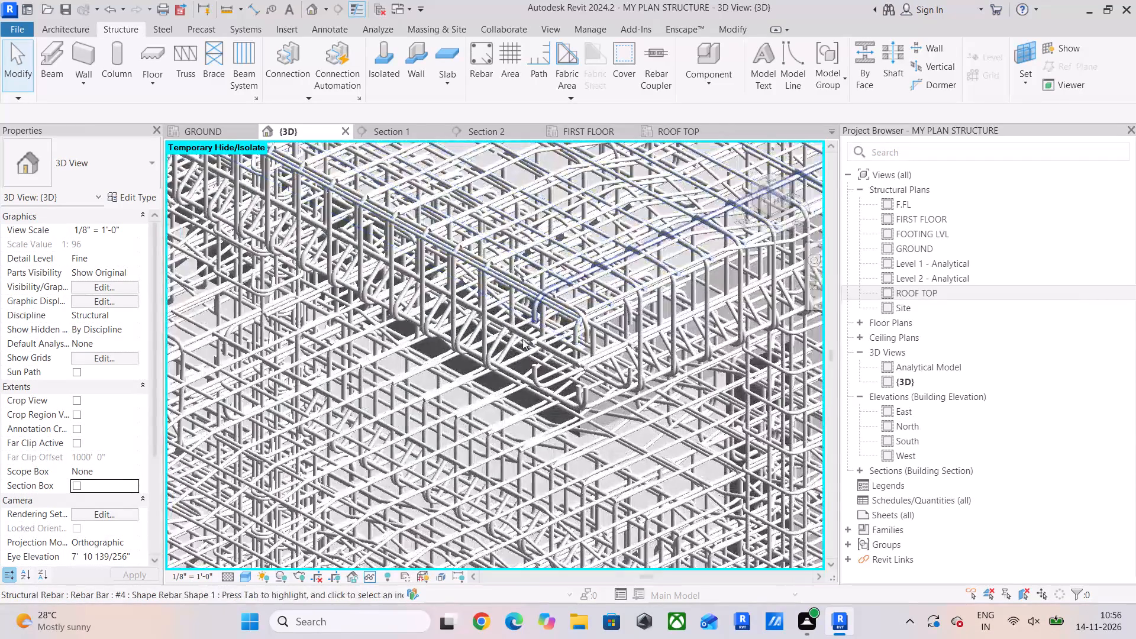
shift+middle_drag(519, 342, 522, 318)
middle_drag(525, 325, 506, 405)
scroll(543, 330, up, 5)
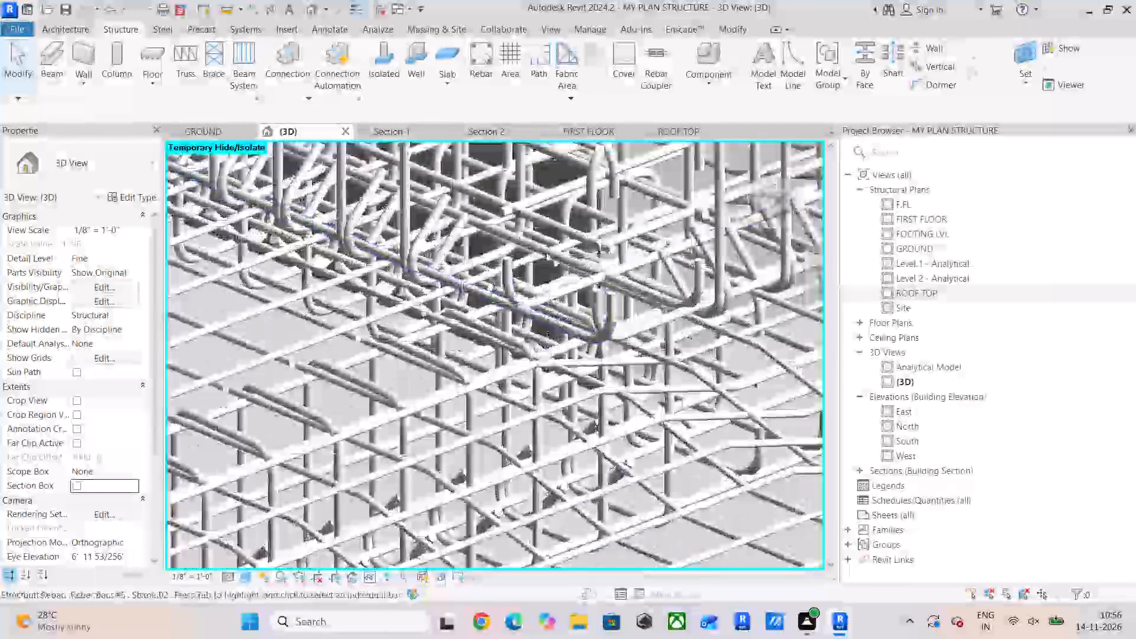
shift+middle_drag(551, 243, 499, 238)
middle_drag(479, 240, 692, 221)
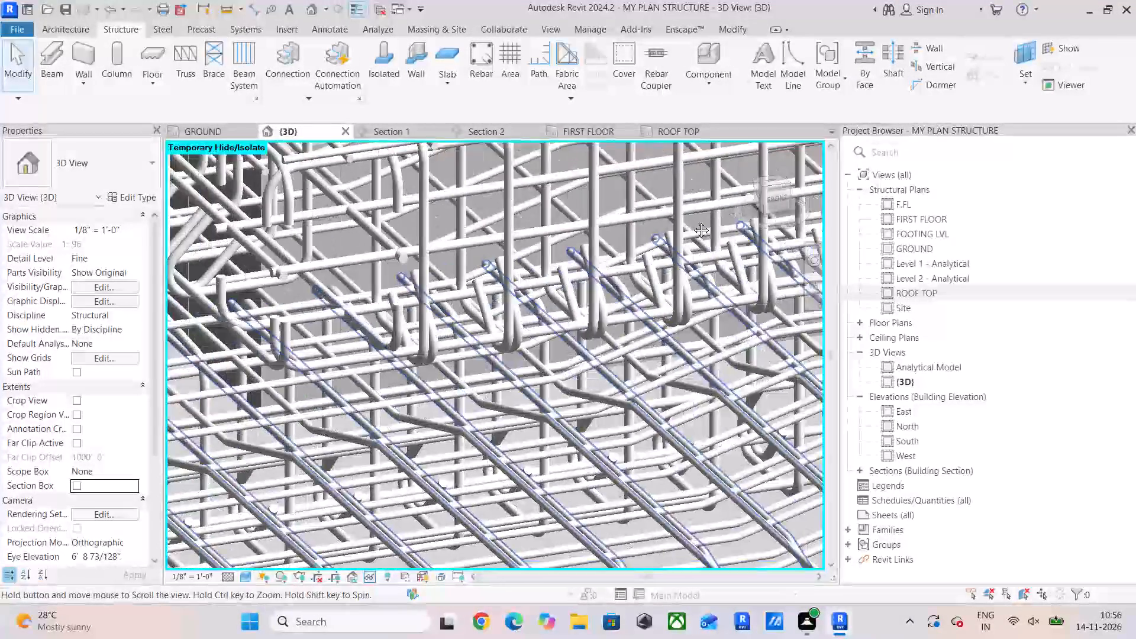
middle_drag(692, 221, 723, 214)
scroll(573, 231, down, 3)
middle_drag(573, 231, 608, 302)
scroll(511, 307, up, 4)
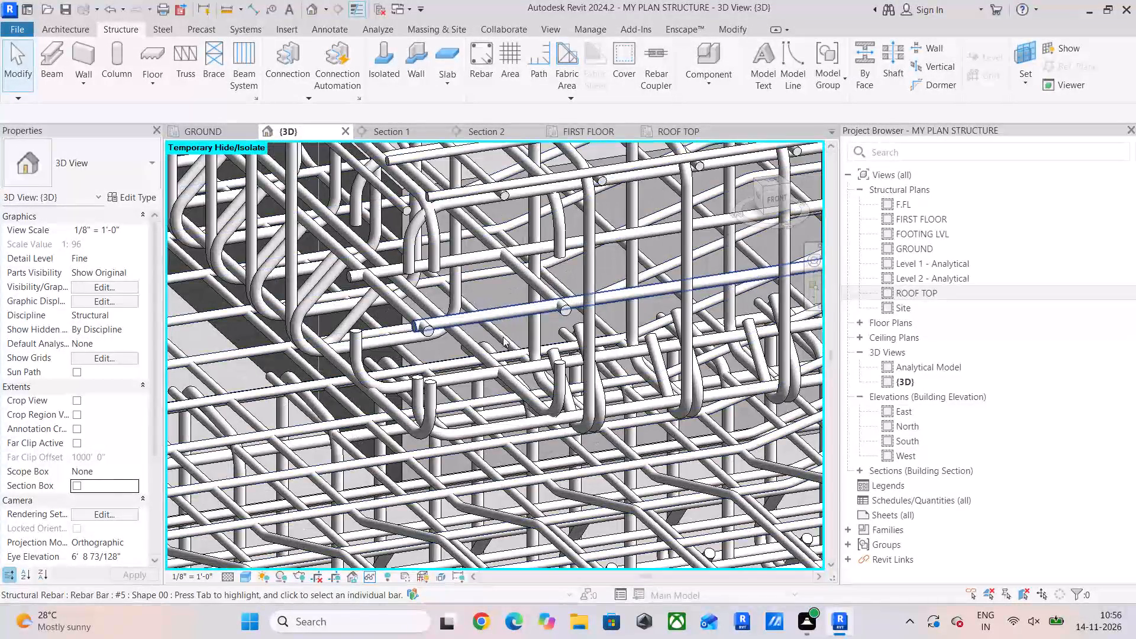
scroll(503, 337, down, 5)
middle_drag(503, 337, 519, 156)
scroll(519, 151, up, 1)
scroll(519, 277, down, 5)
middle_drag(520, 282, 517, 92)
scroll(567, 363, down, 4)
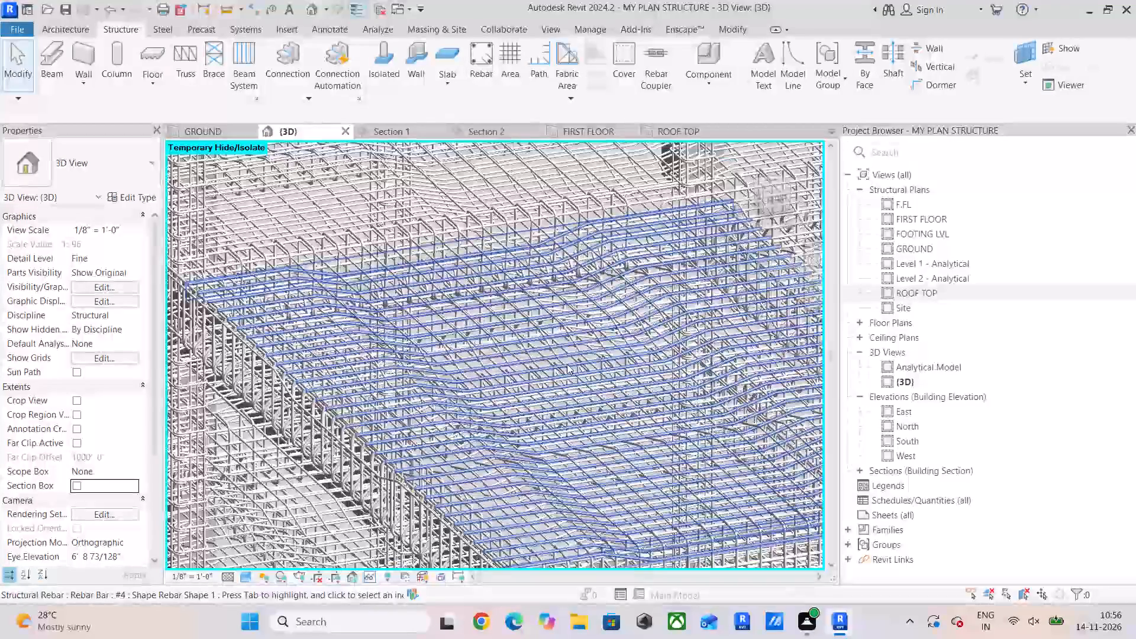
middle_drag(567, 364, 500, 108)
scroll(514, 285, down, 5)
middle_drag(519, 295, 496, 226)
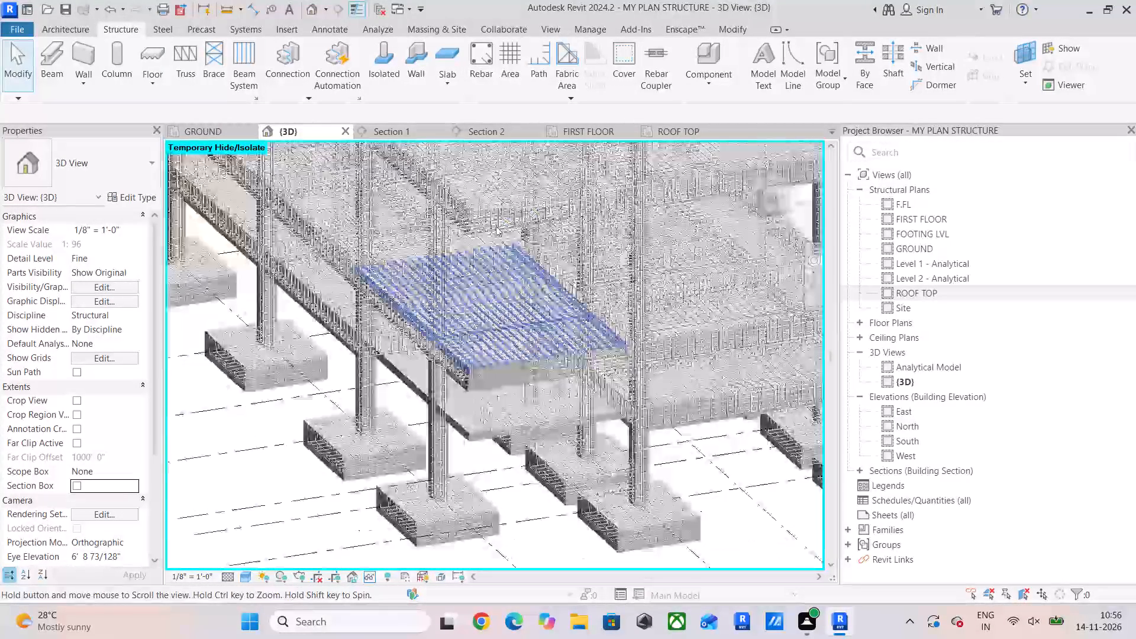
scroll(508, 346, up, 5)
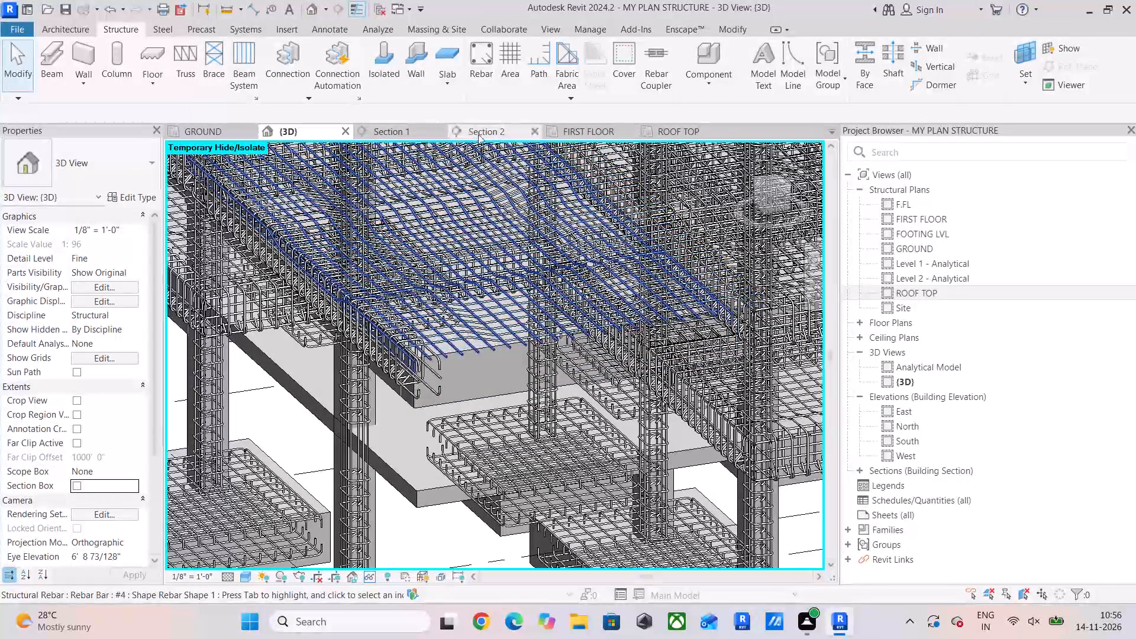
In the ROOF TOP plan, copy the corner edge beam's #5 T1 stirrup set and longitudinal bars and paste them aligned to a lower level.
click(685, 130)
scroll(544, 249, down, 5)
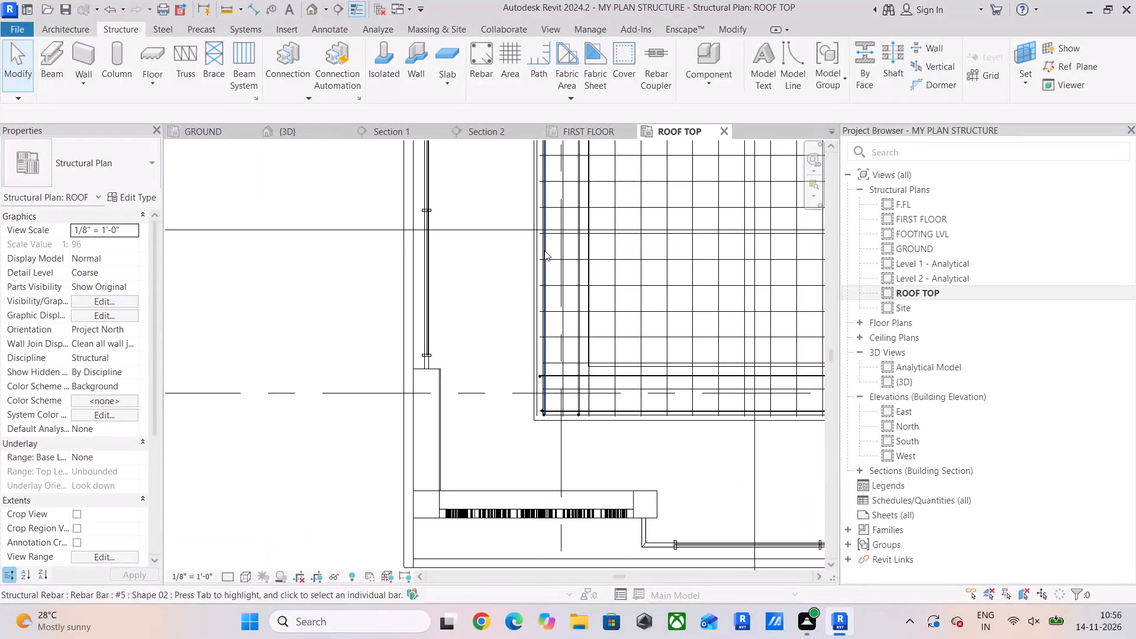
middle_drag(544, 250, 393, 164)
scroll(462, 344, up, 6)
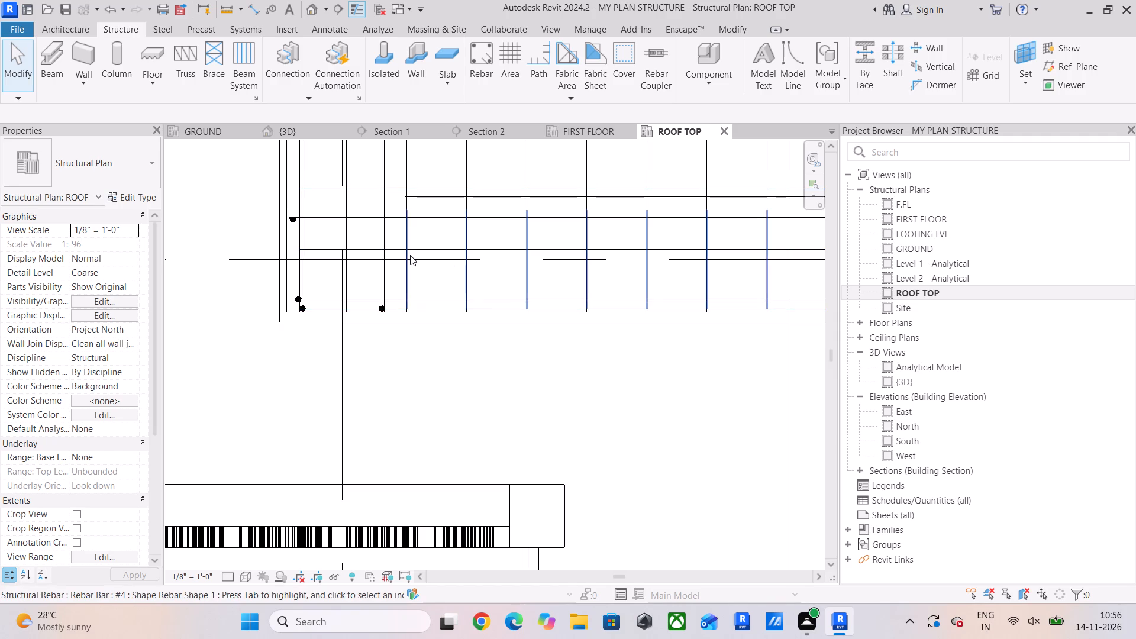
click(410, 255)
scroll(438, 219, up, 5)
ctrl+drag(450, 204, 438, 227)
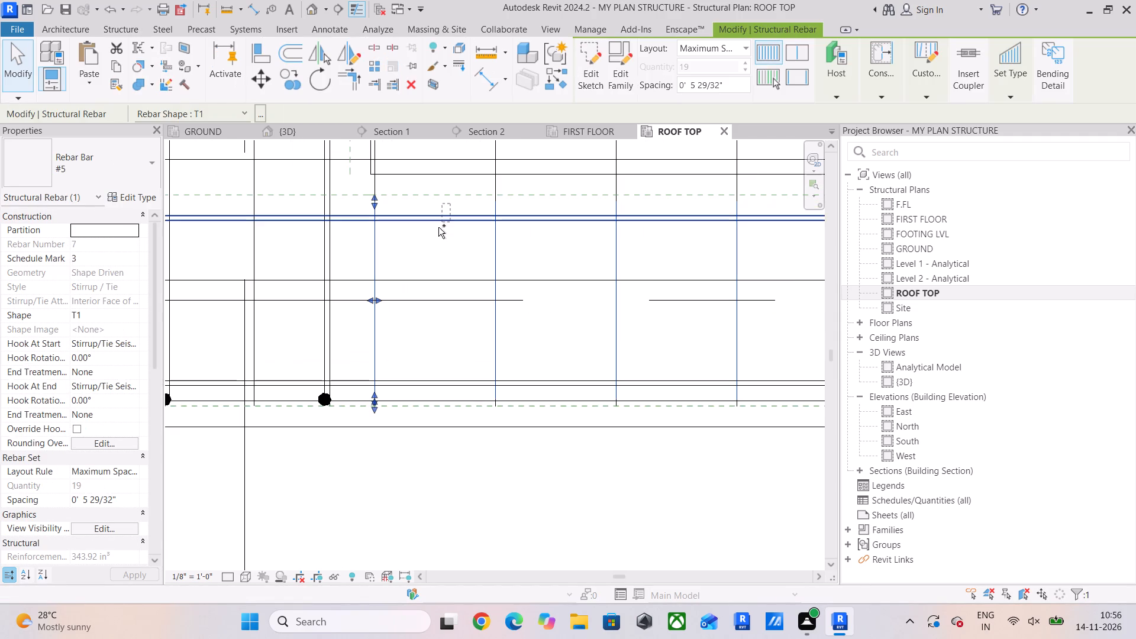
ctrl+drag(438, 227, 437, 231)
ctrl+drag(451, 365, 441, 395)
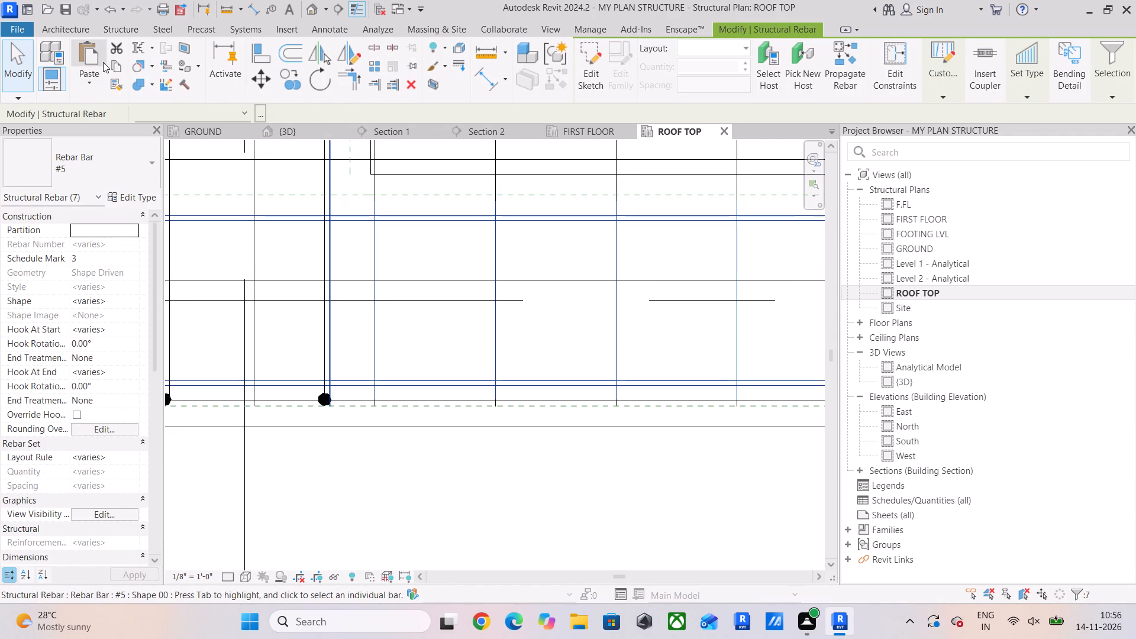
double_click(115, 70)
click(96, 85)
click(143, 135)
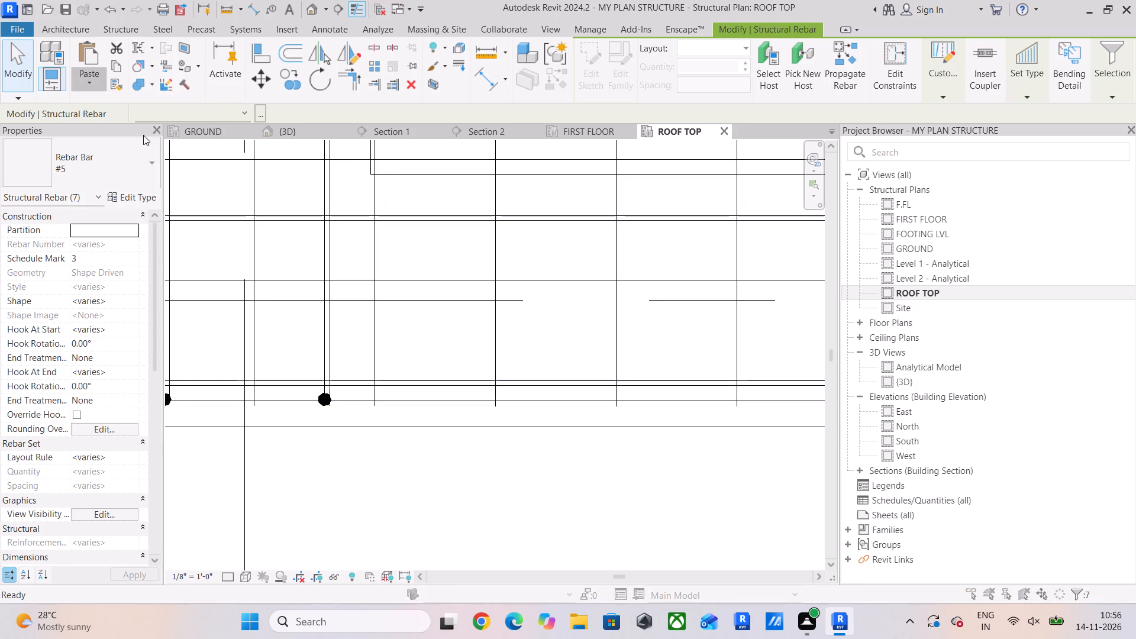
click(566, 423)
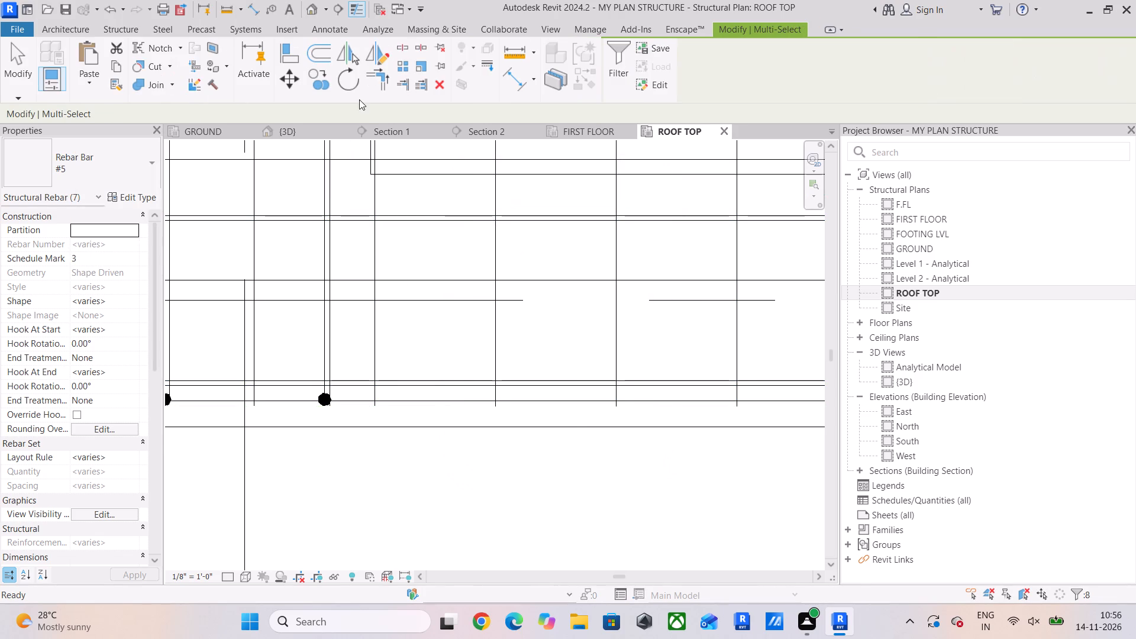
Inspect the pasted stirrups and longitudinal bars in the lower corner edge beam in 3D.
click(302, 125)
scroll(464, 250, down, 3)
middle_drag(474, 250, 474, 181)
scroll(453, 280, up, 10)
click(373, 381)
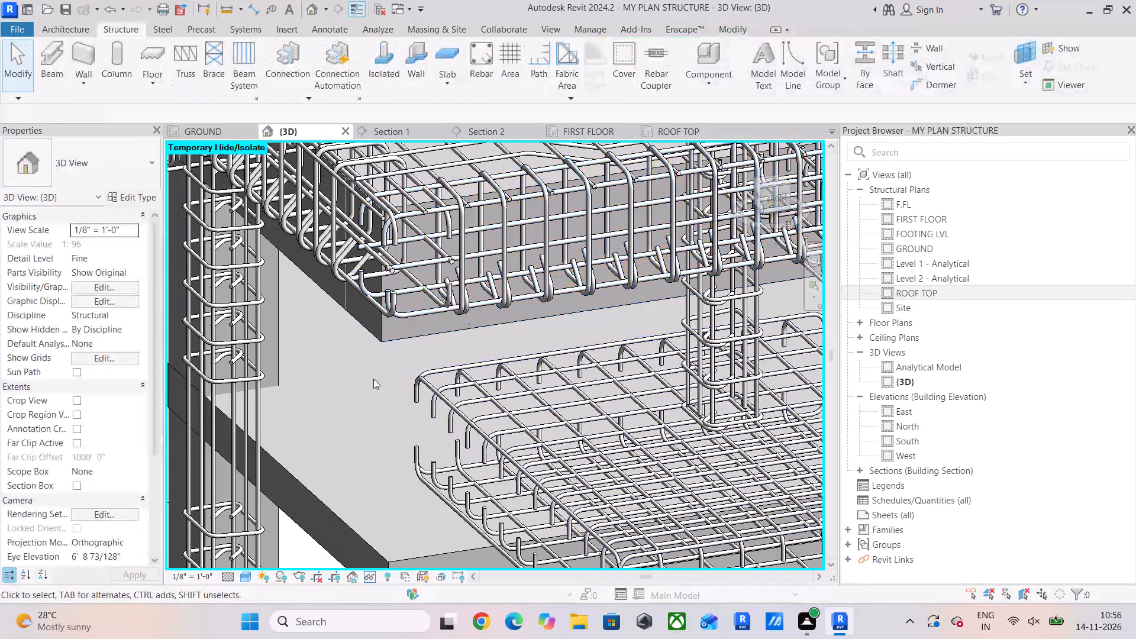
scroll(405, 260, up, 3)
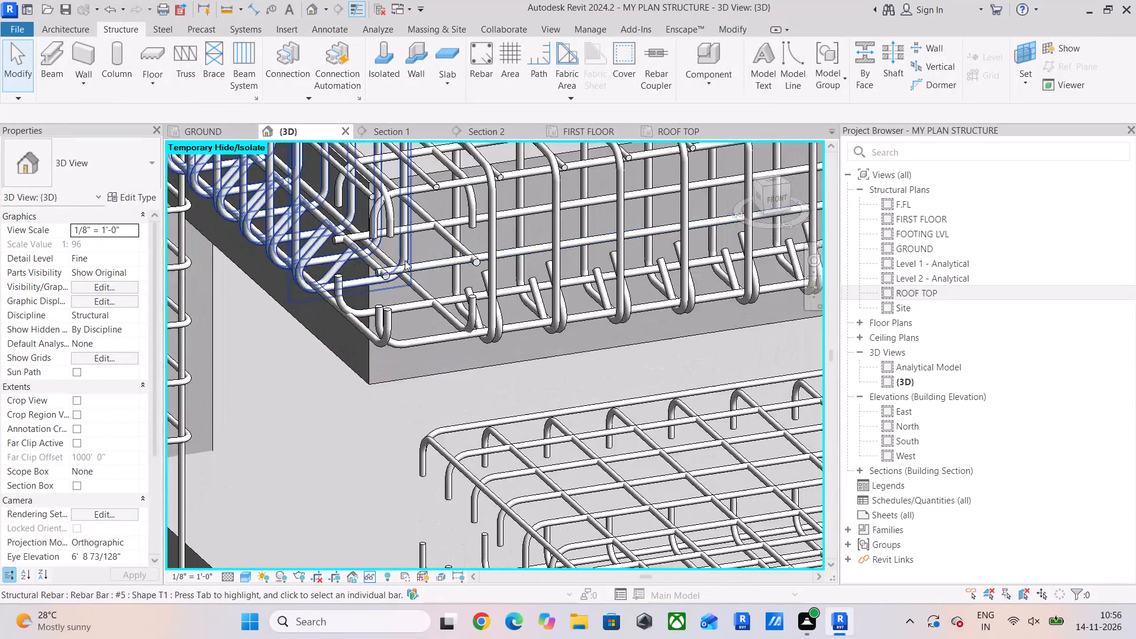
scroll(405, 260, down, 7)
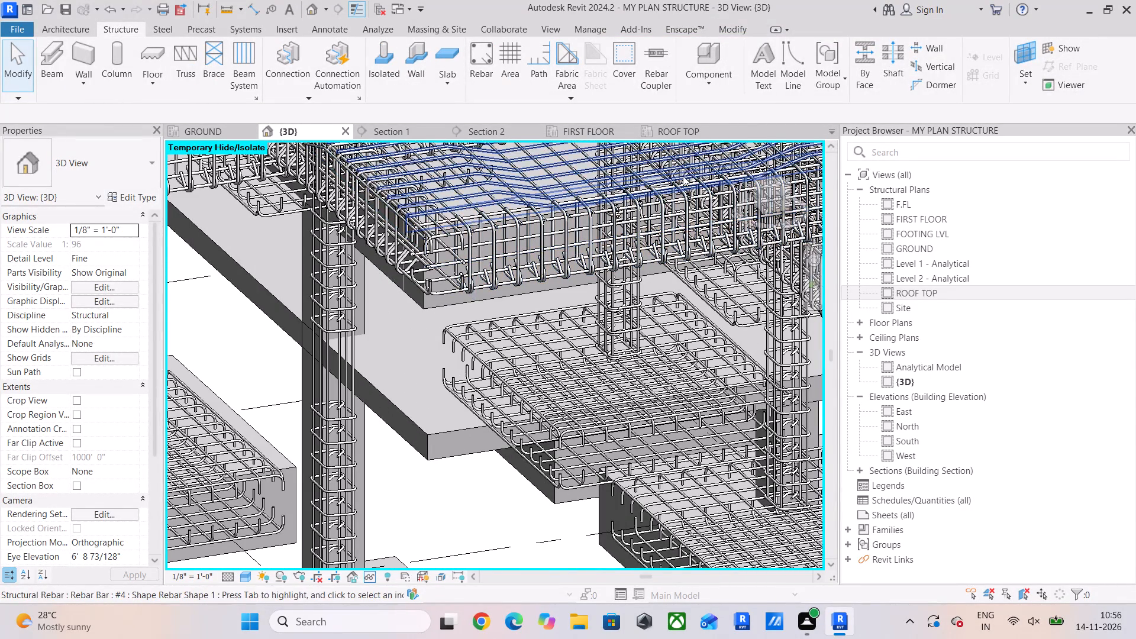
scroll(671, 199, down, 5)
middle_drag(651, 228, 570, 270)
key(Escape)
key(Escape)
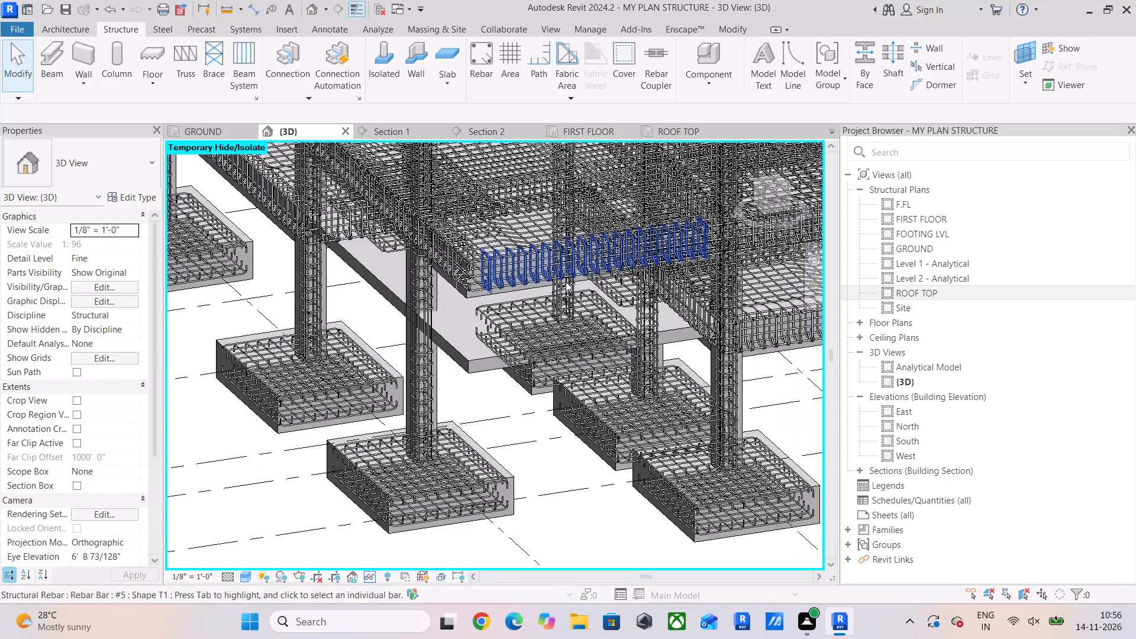
key(Escape)
Reset the temporary hide/isolate in the 3D view and bring the whole model with its roof reinforcement into view.
scroll(518, 319, down, 2)
scroll(605, 310, down, 5)
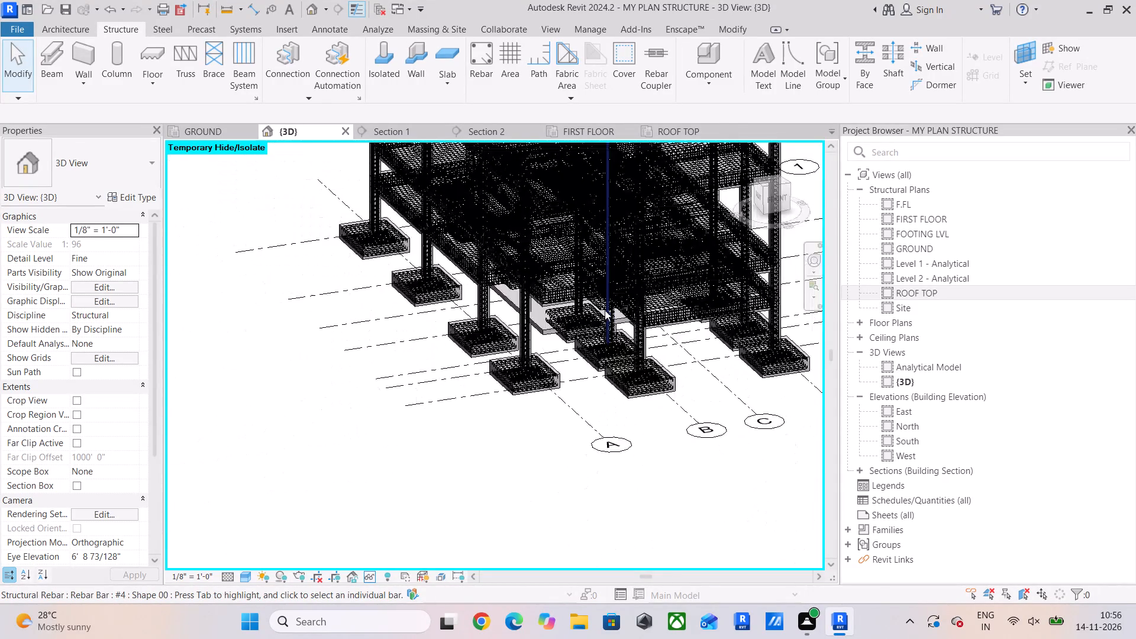
scroll(605, 310, down, 4)
middle_drag(642, 309, 624, 357)
scroll(625, 354, down, 1)
shift+middle_drag(637, 330, 628, 262)
text(HR)
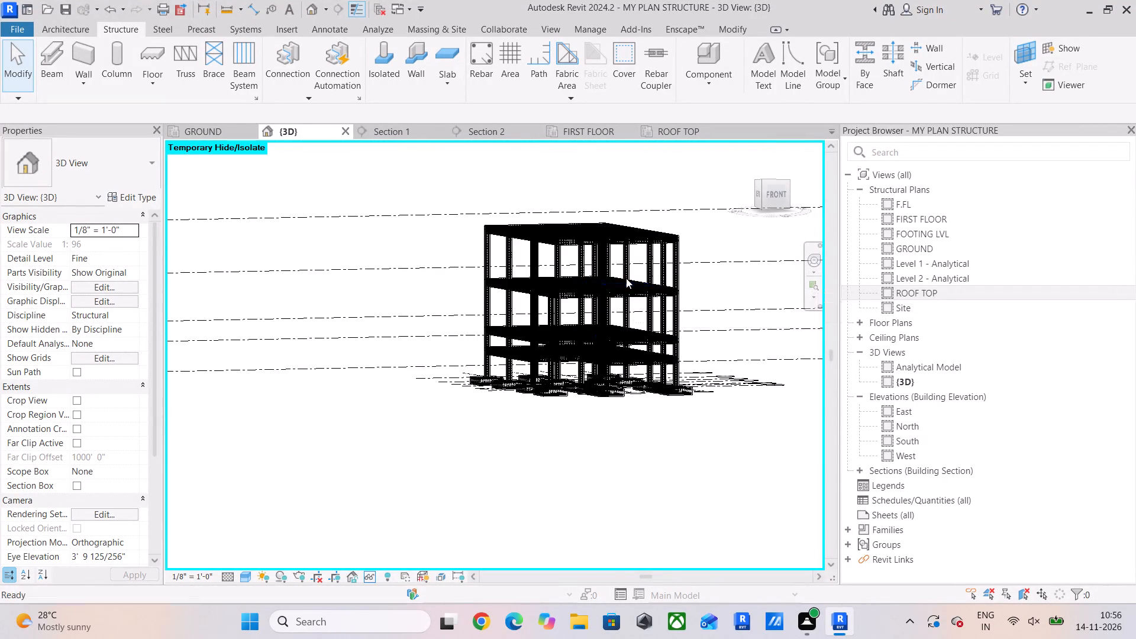
scroll(508, 376, down, 4)
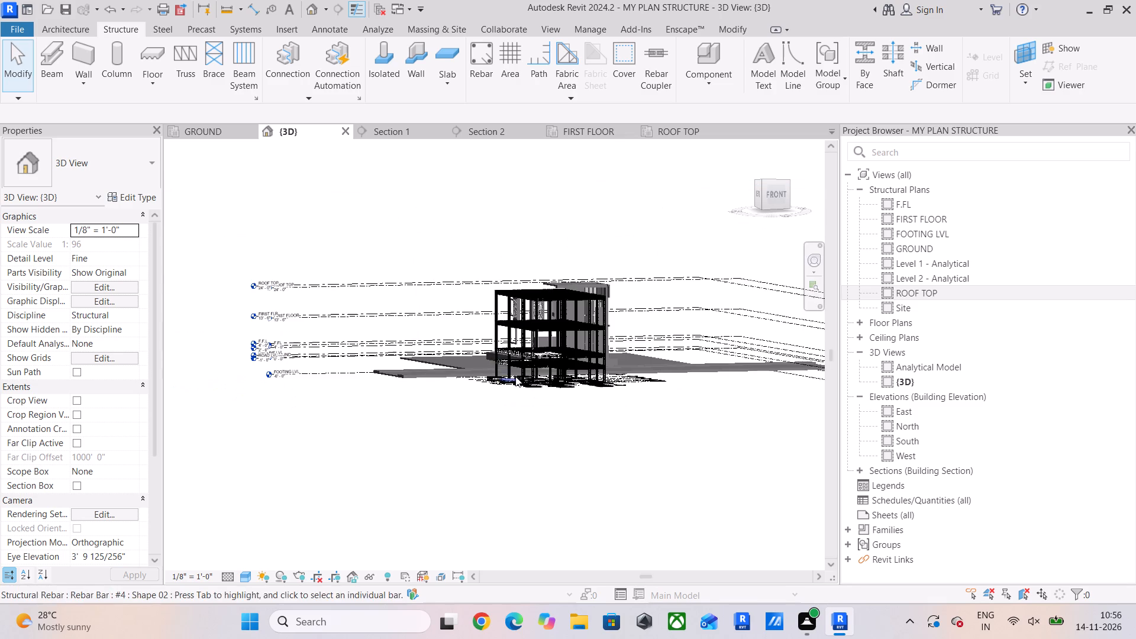
shift+middle_drag(501, 376, 725, 477)
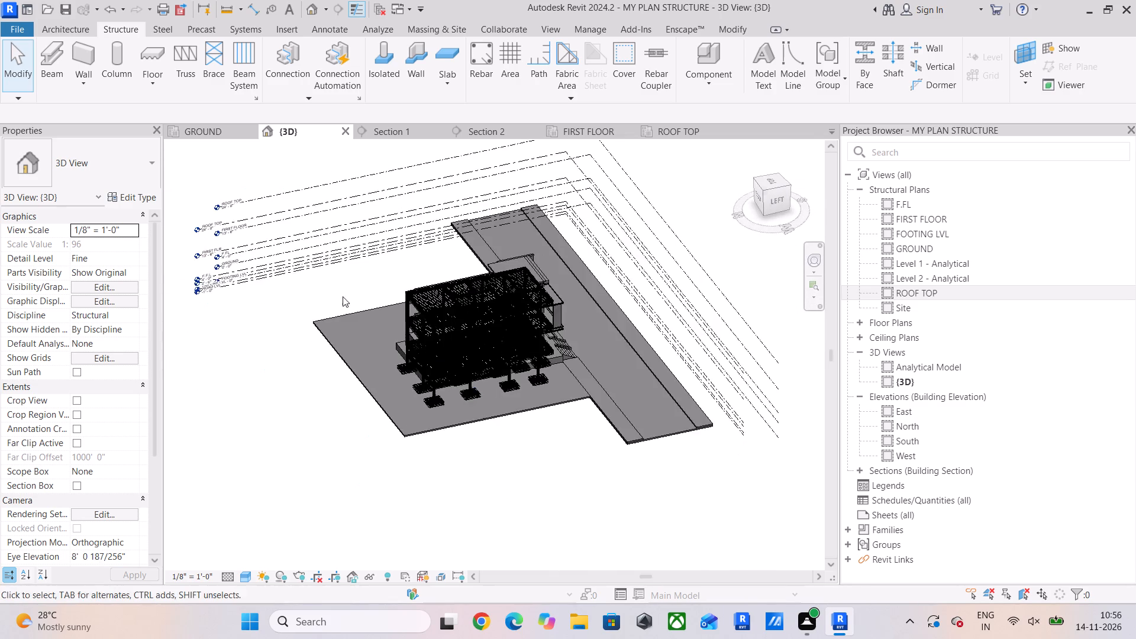
scroll(338, 280, up, 6)
scroll(701, 269, up, 5)
middle_drag(700, 266, 552, 298)
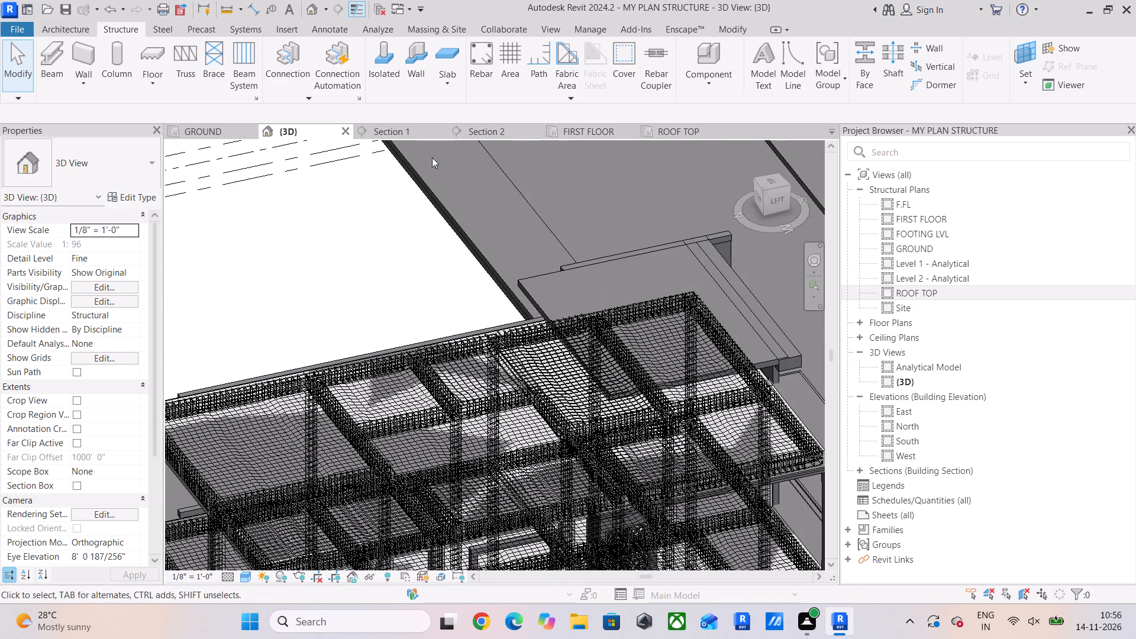
In the ROOF TOP plan, examine the beam and slab reinforcement along the front edge across grids A, B and C.
click(685, 129)
scroll(605, 260, down, 9)
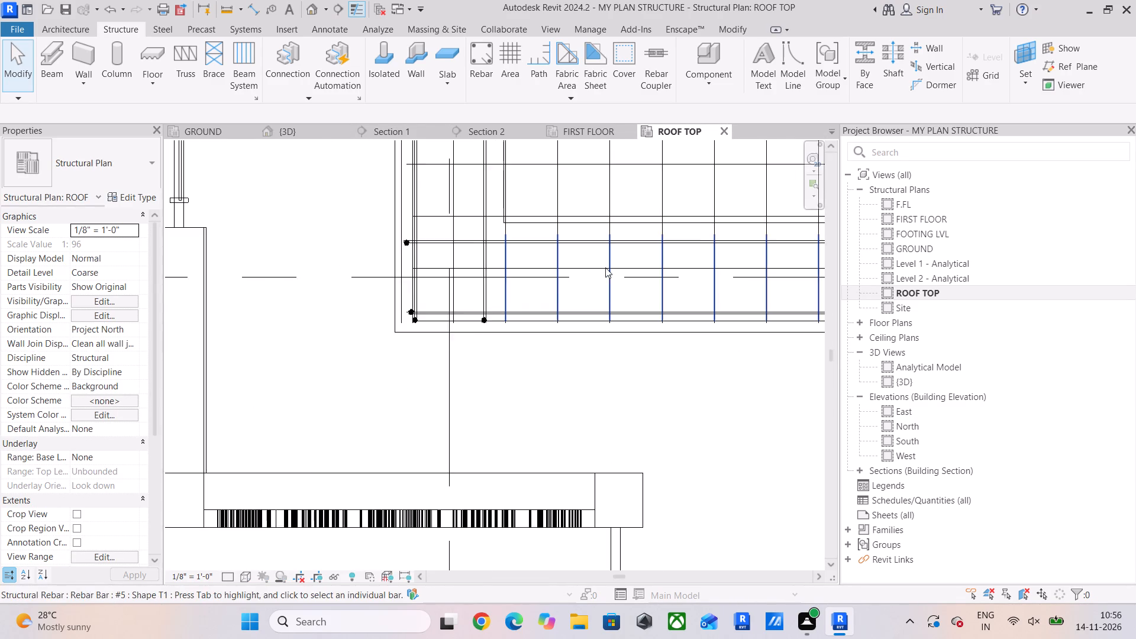
scroll(605, 267, down, 3)
middle_drag(613, 281, 511, 353)
scroll(502, 356, down, 4)
middle_drag(514, 356, 408, 364)
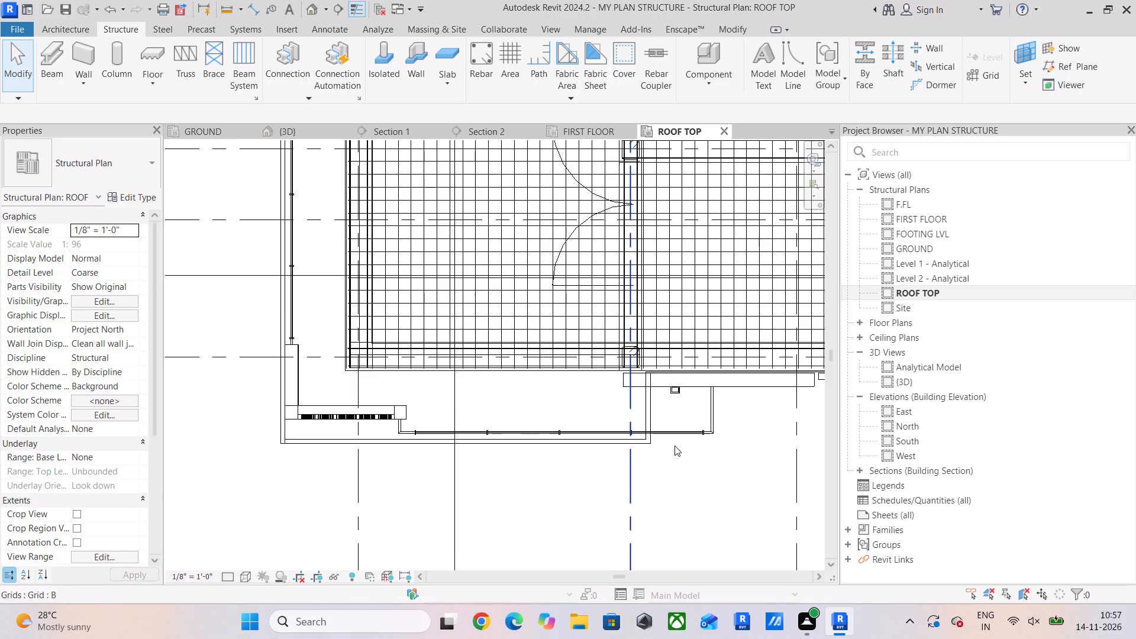
middle_drag(654, 449, 485, 483)
middle_drag(657, 460, 321, 487)
scroll(546, 366, up, 6)
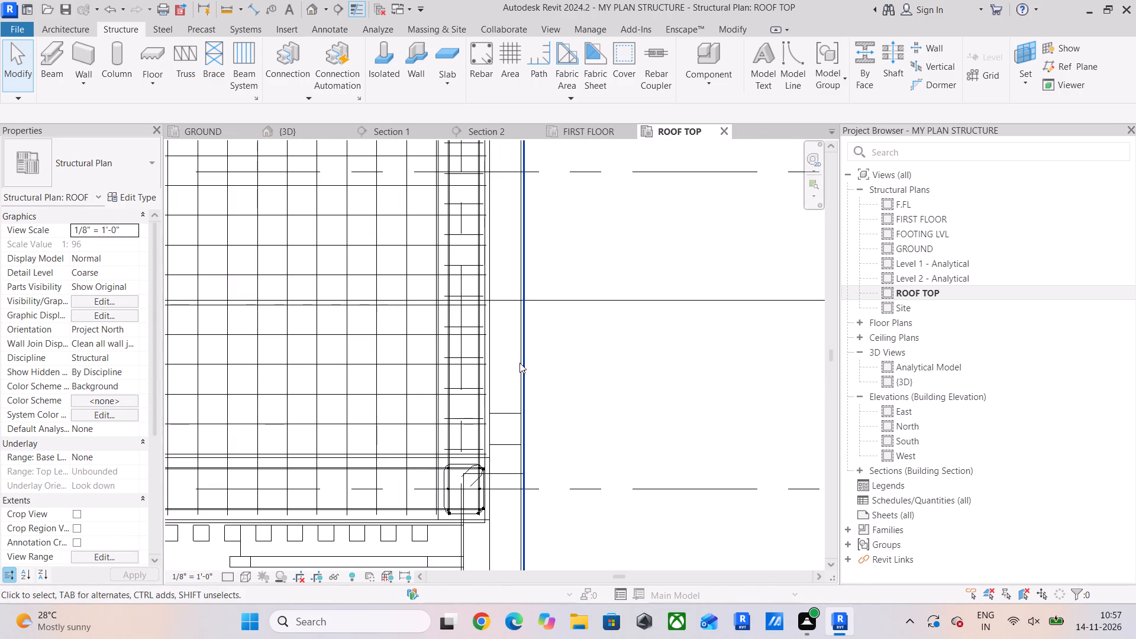
scroll(514, 367, down, 4)
scroll(656, 405, down, 6)
middle_drag(676, 404, 806, 414)
scroll(430, 404, down, 3)
scroll(320, 230, up, 11)
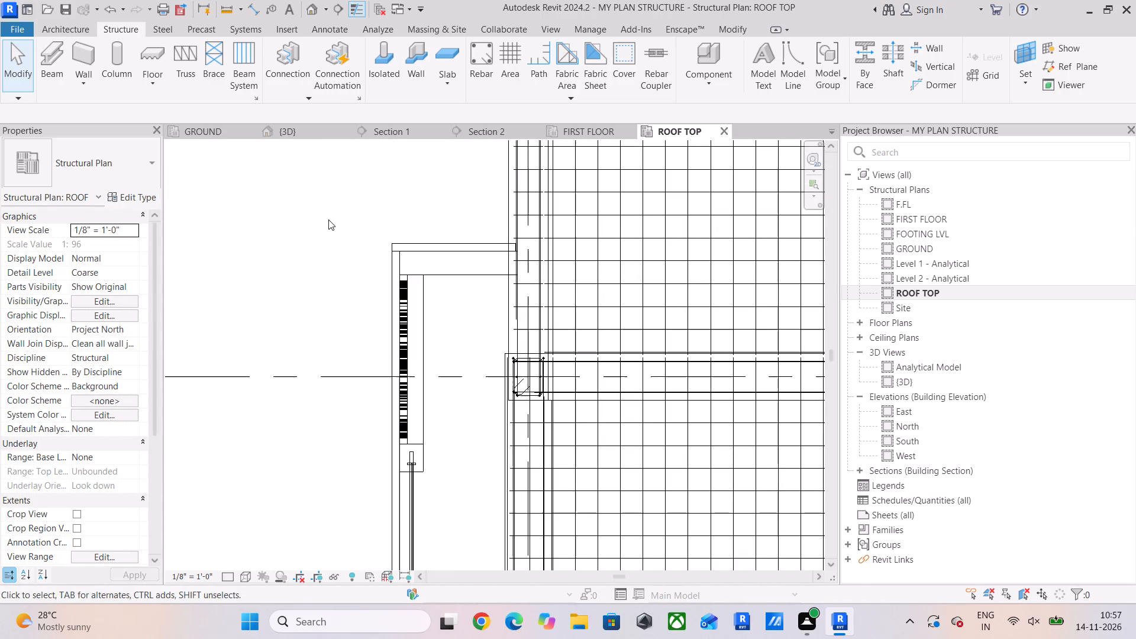
Examine the roof edge beam's bars along grid A up to the rear corner column in the ROOF TOP plan.
scroll(447, 241, down, 4)
middle_drag(447, 240, 372, 269)
scroll(372, 269, down, 1)
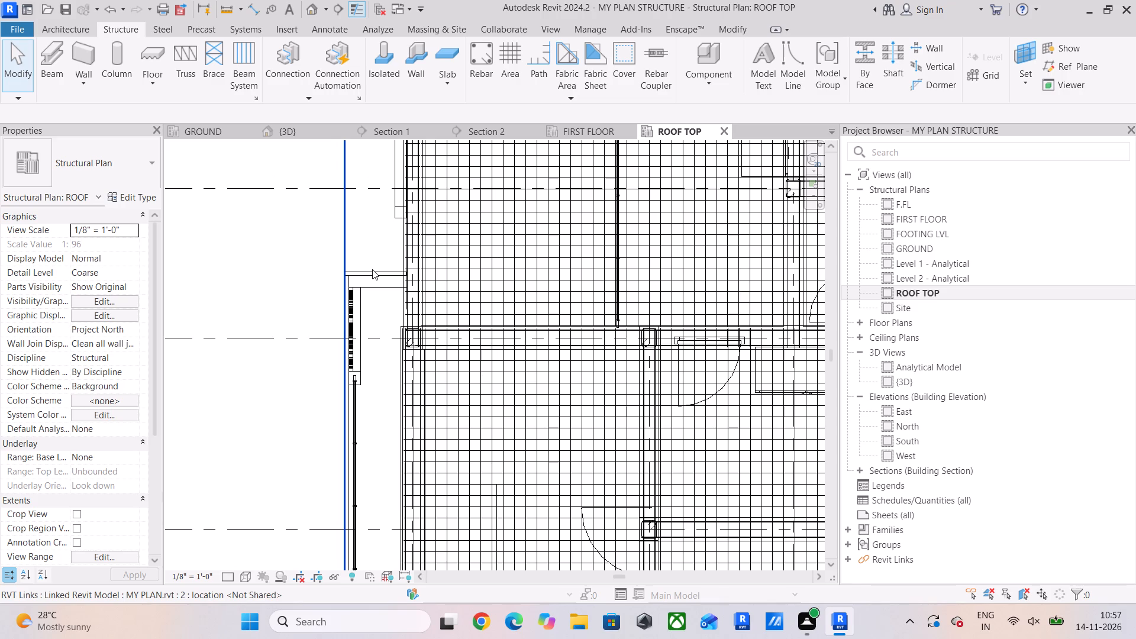
scroll(319, 217, up, 7)
middle_drag(473, 218, 297, 321)
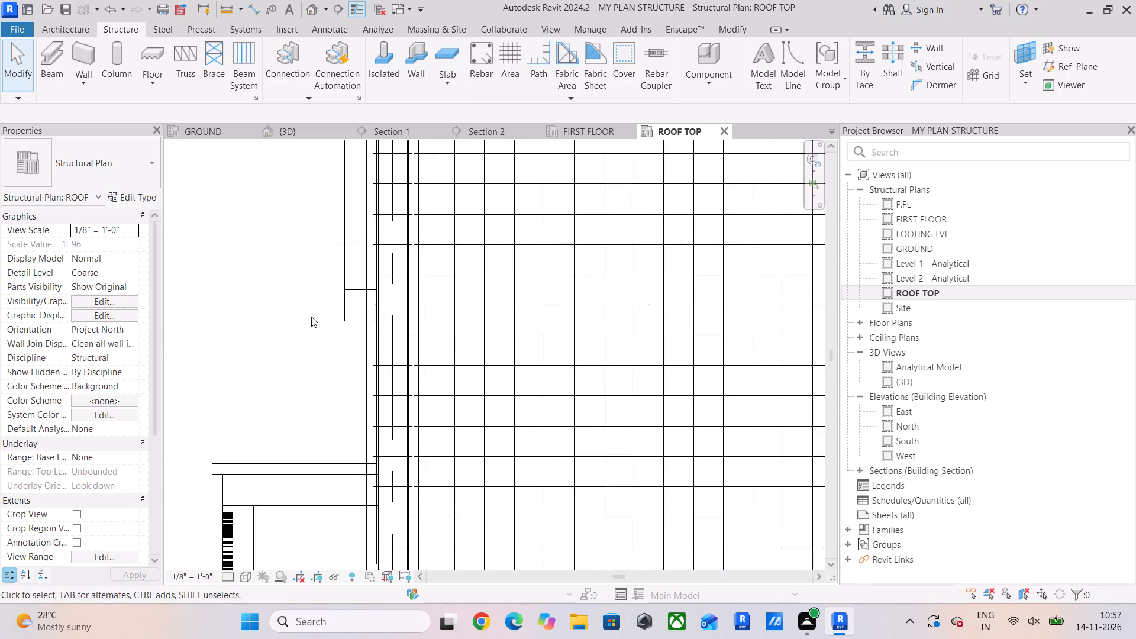
scroll(329, 309, up, 5)
scroll(331, 309, down, 4)
middle_drag(346, 314, 296, 172)
middle_drag(343, 447, 343, 337)
scroll(274, 399, down, 3)
middle_drag(277, 395, 254, 519)
scroll(266, 205, up, 5)
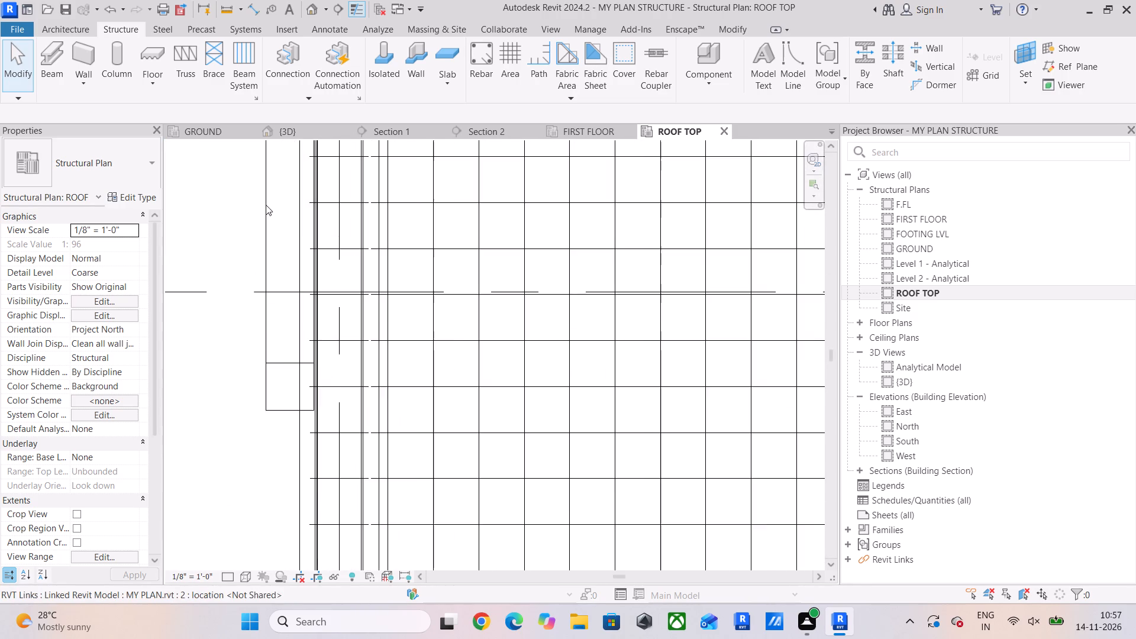
scroll(302, 269, down, 16)
middle_drag(366, 296, 277, 605)
scroll(241, 389, up, 6)
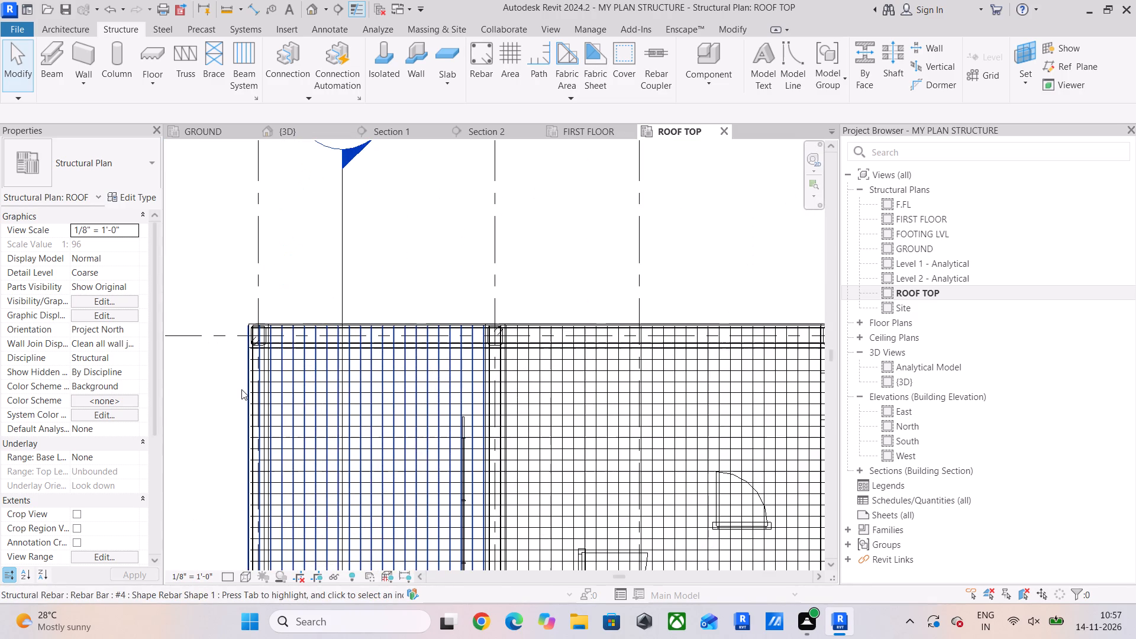
scroll(262, 301, up, 6)
scroll(213, 377, up, 6)
scroll(327, 308, up, 5)
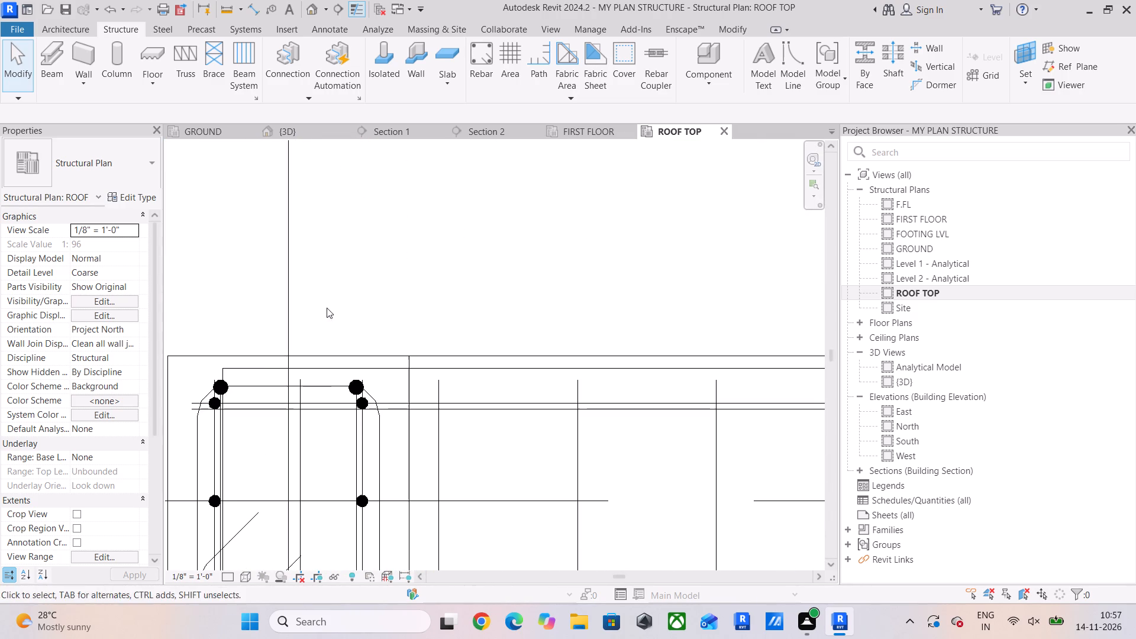
scroll(327, 308, up, 1)
scroll(479, 353, down, 10)
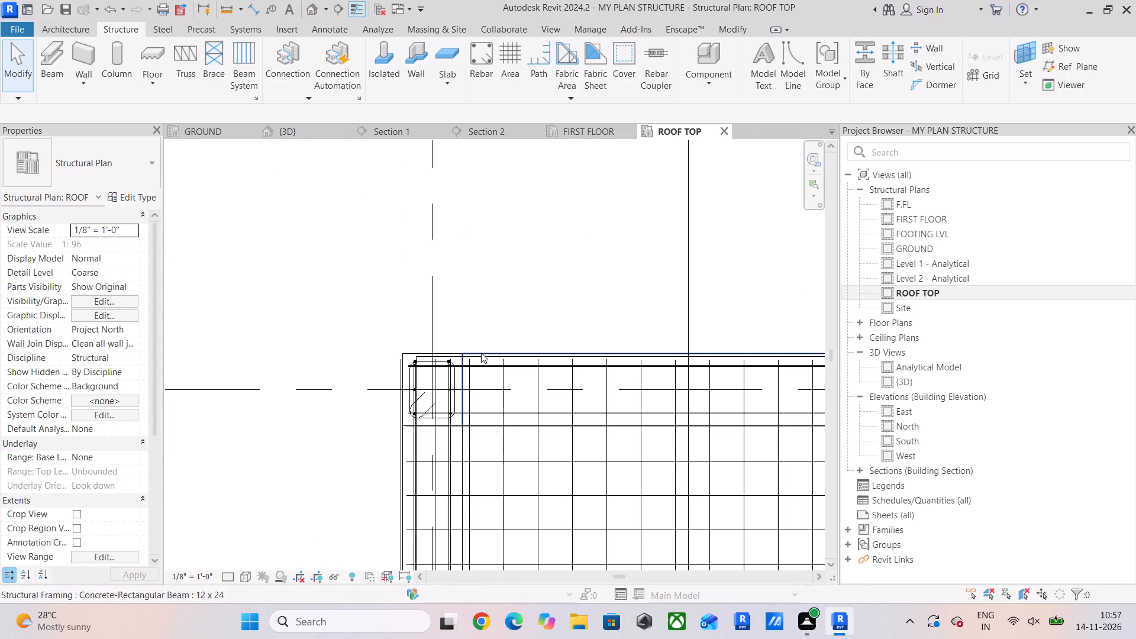
scroll(466, 406, down, 1)
scroll(432, 363, up, 11)
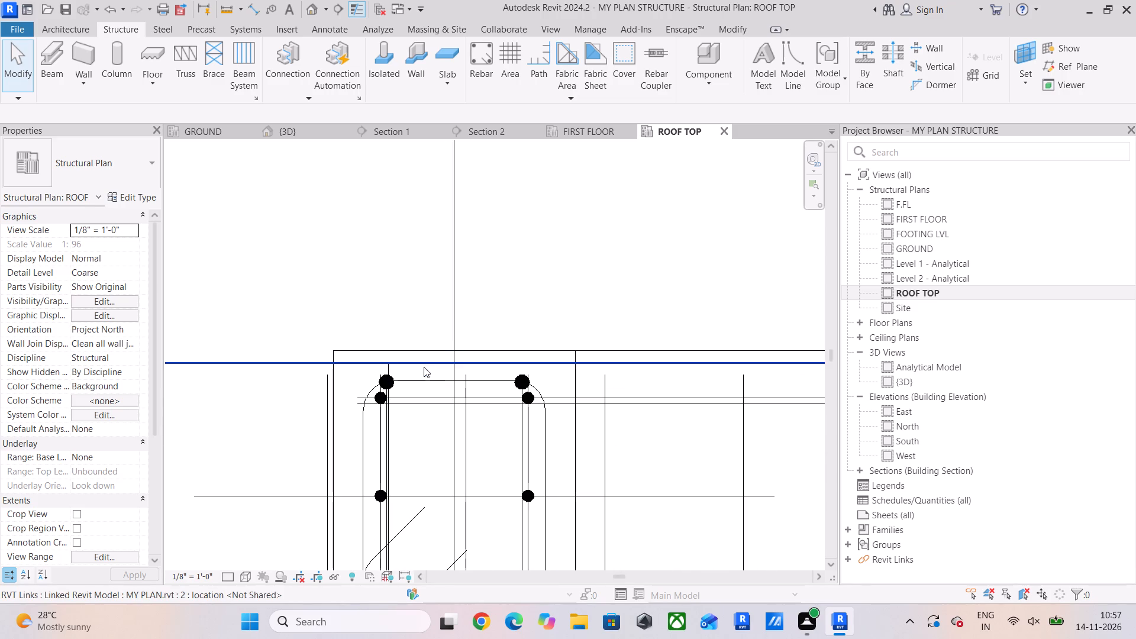
scroll(405, 390, down, 9)
middle_drag(411, 394, 386, 237)
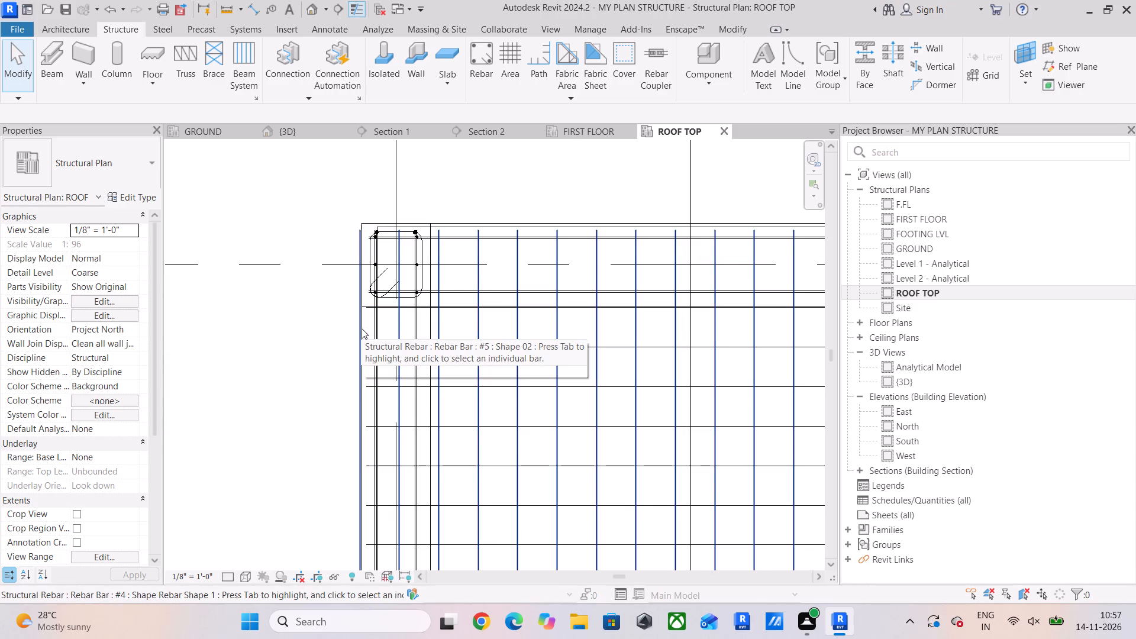
In the ROOF TOP plan, pull the #4 slab bar set of bay A-B/1-2 in from grid A to the edge beam's inner side.
click(362, 328)
scroll(377, 387, down, 5)
middle_drag(386, 388, 315, 135)
scroll(333, 228, down, 5)
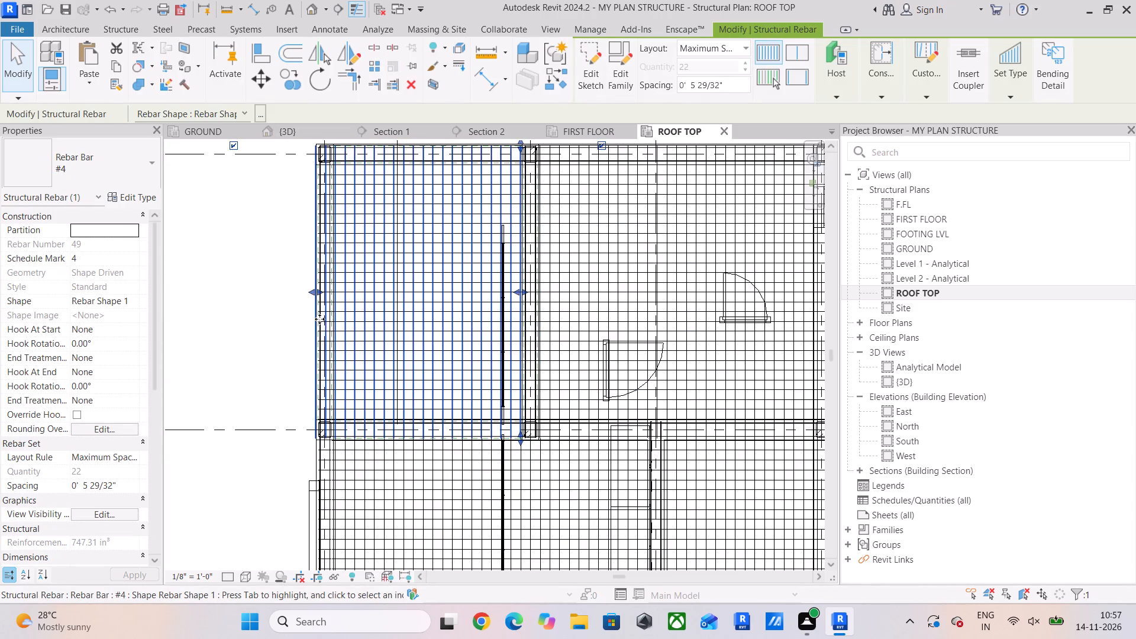
scroll(315, 270, up, 4)
middle_drag(319, 314, 302, 192)
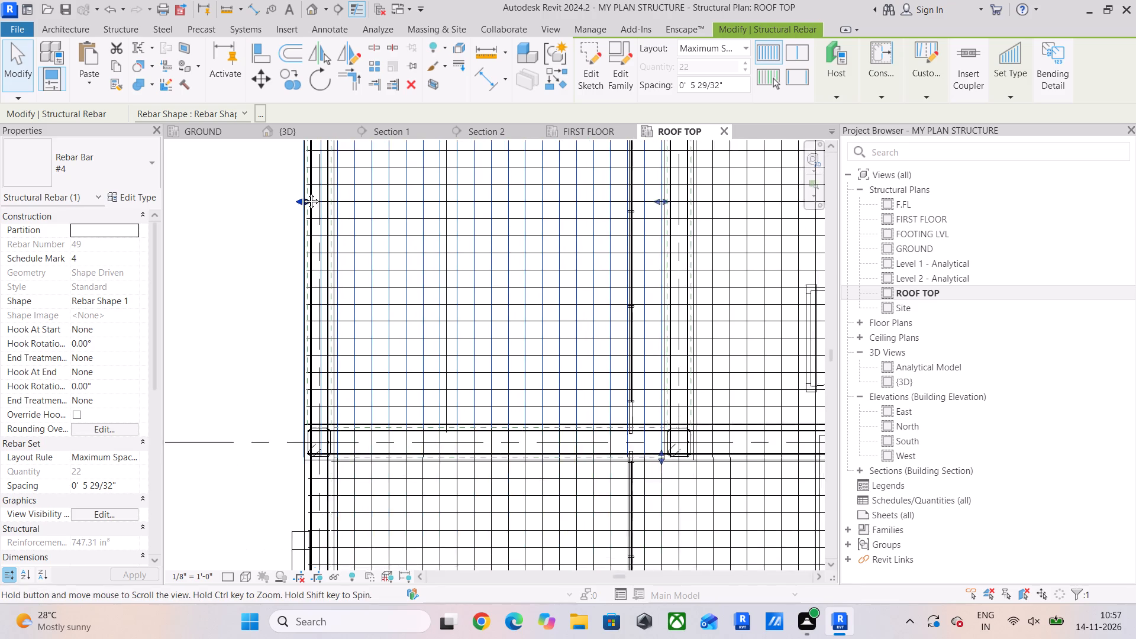
middle_drag(302, 192, 302, 188)
drag(306, 182, 308, 182)
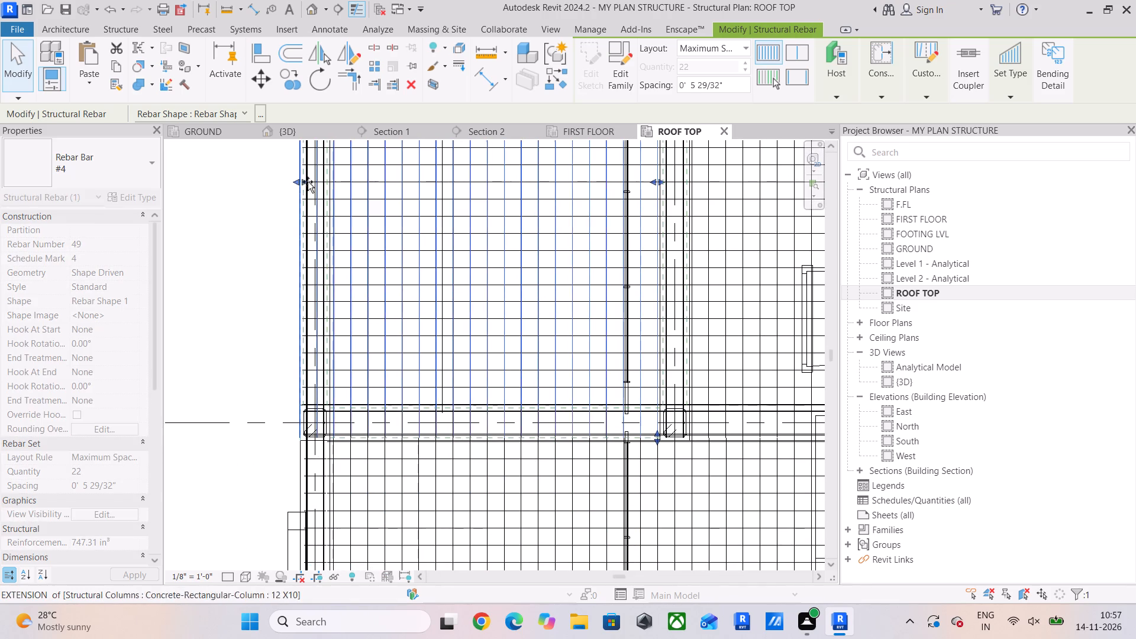
drag(308, 182, 339, 195)
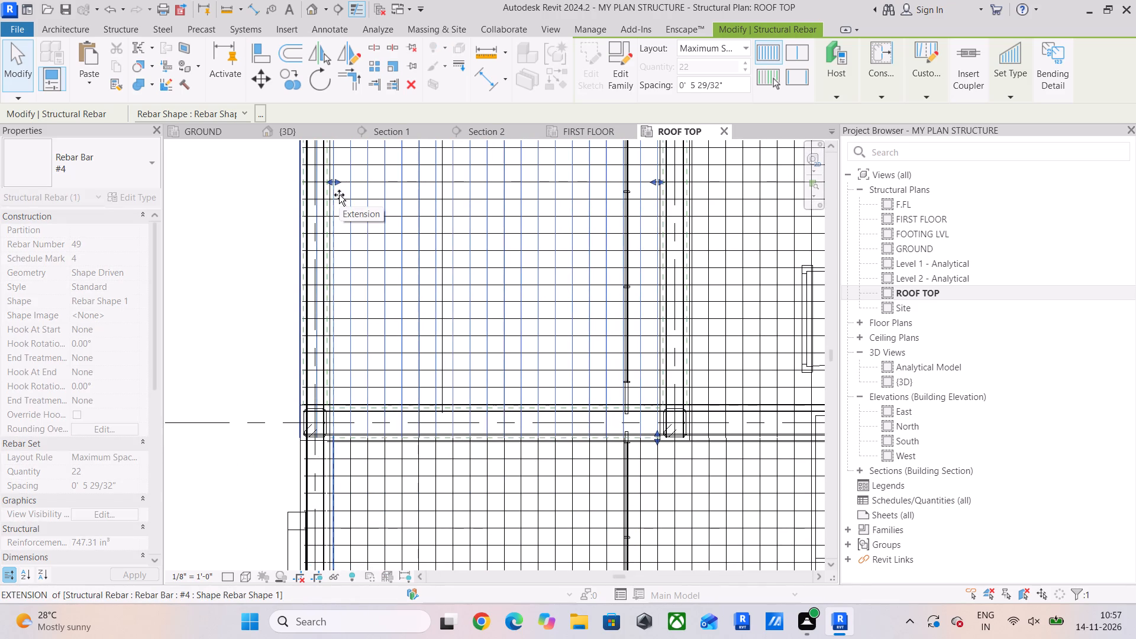
drag(339, 195, 339, 195)
scroll(350, 383, up, 5)
click(338, 376)
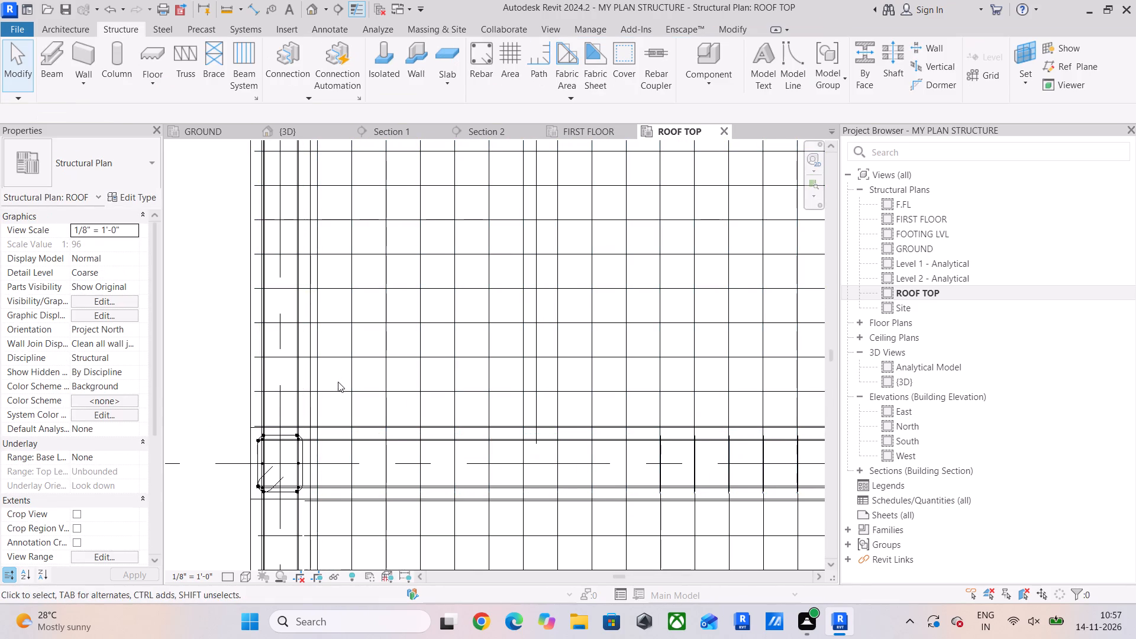
Examine the stirrups and slab bars along the roof beam on grid 2 between the columns at grids A and B.
scroll(335, 385, up, 1)
middle_drag(335, 385, 340, 306)
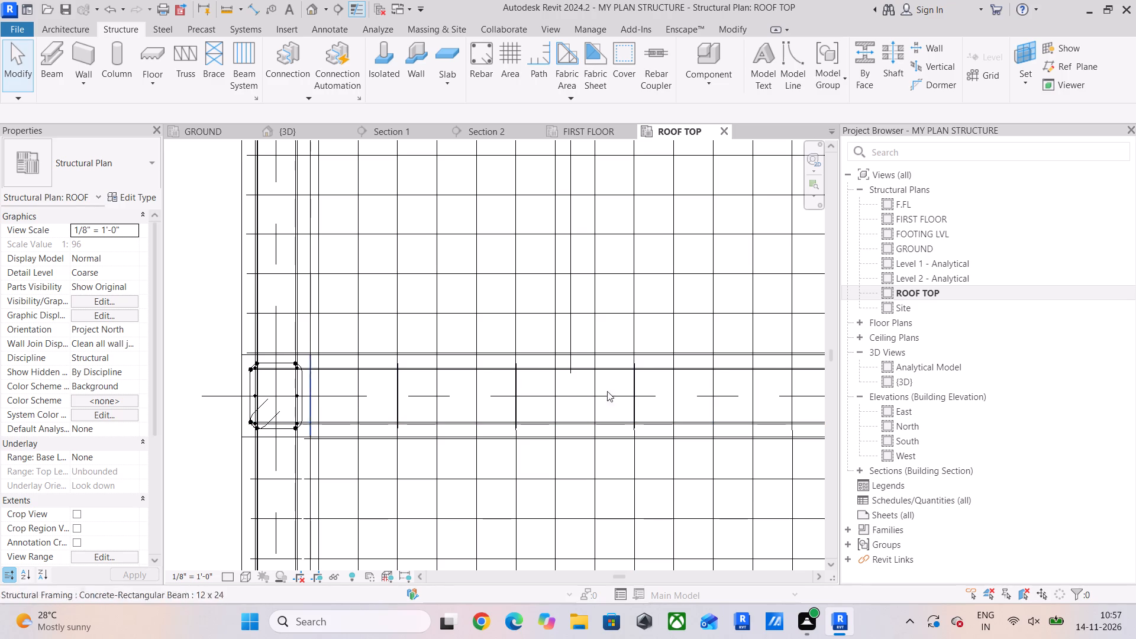
click(517, 392)
middle_drag(618, 399, 310, 406)
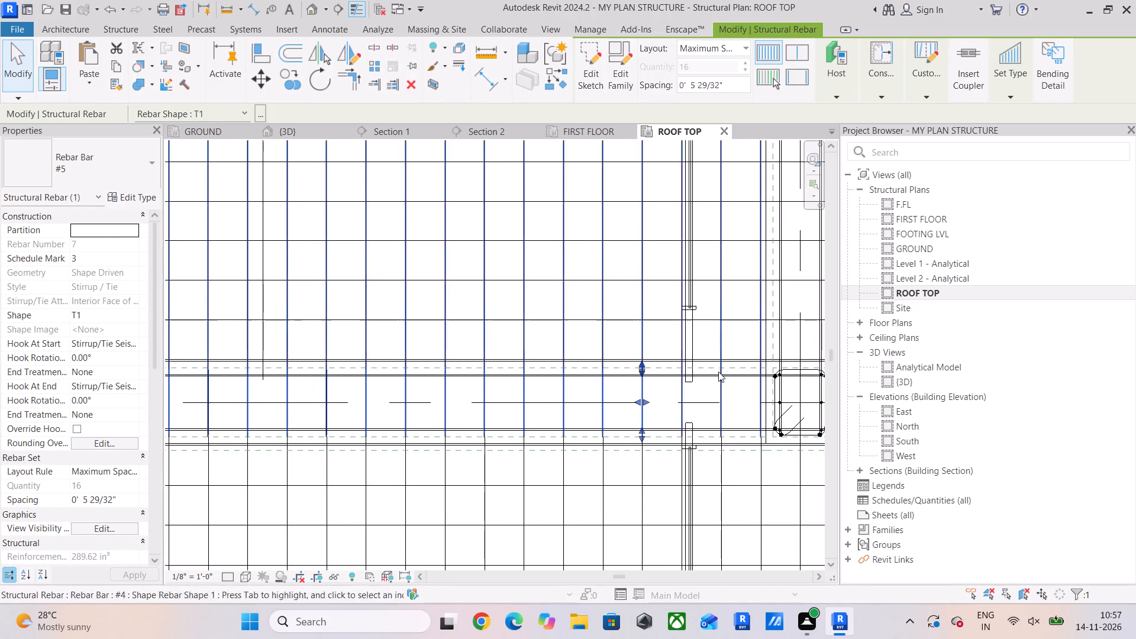
scroll(702, 384, up, 5)
click(624, 409)
scroll(581, 344, up, 6)
scroll(581, 343, down, 8)
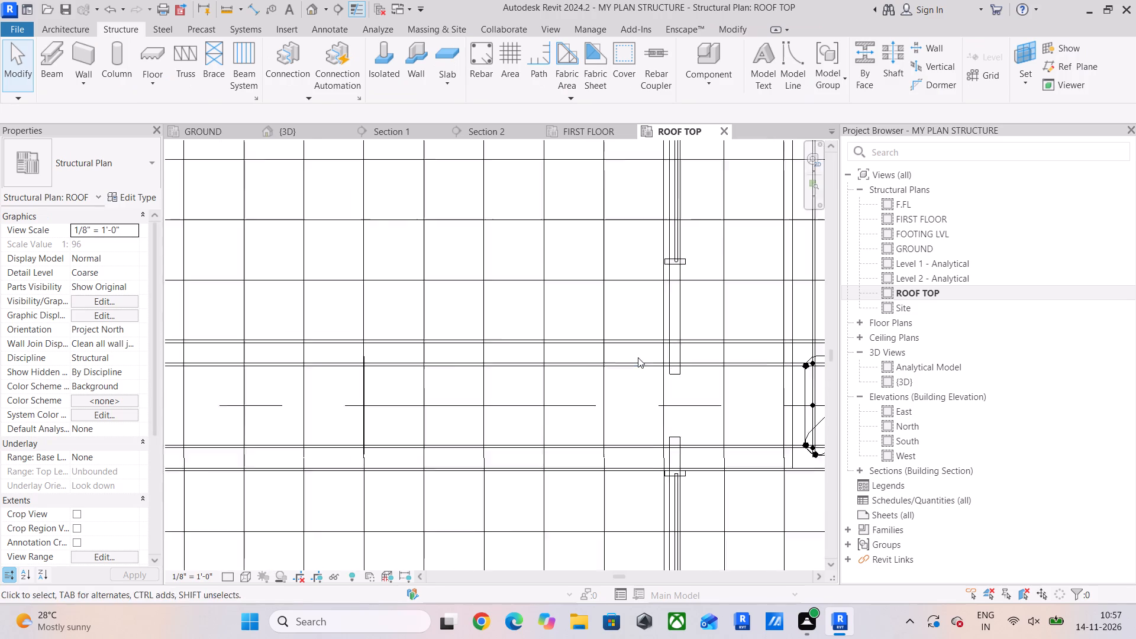
scroll(638, 357, down, 1)
middle_drag(643, 359, 548, 379)
scroll(625, 364, up, 1)
scroll(593, 409, down, 4)
middle_drag(667, 419, 593, 452)
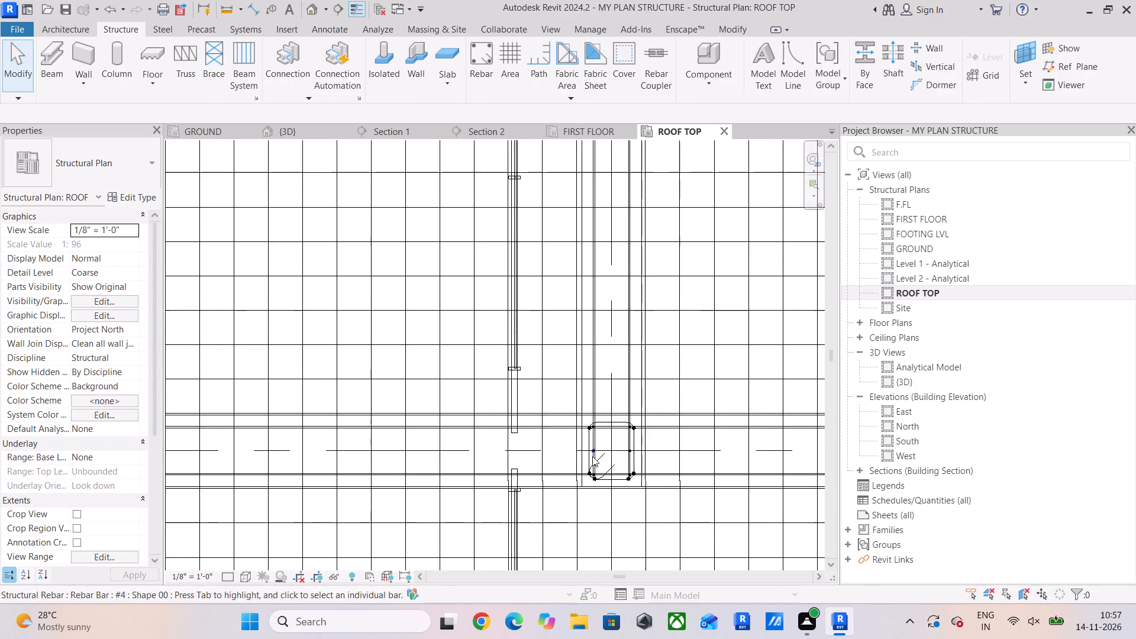
scroll(544, 427, up, 6)
scroll(512, 405, down, 8)
scroll(505, 372, up, 6)
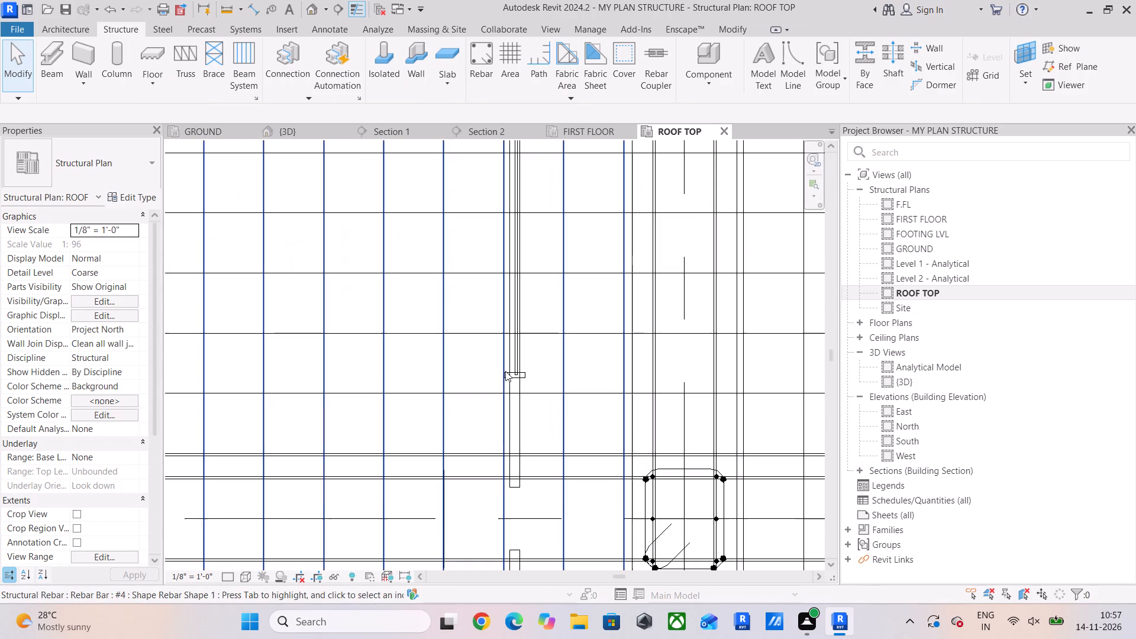
scroll(526, 364, up, 4)
scroll(526, 364, down, 14)
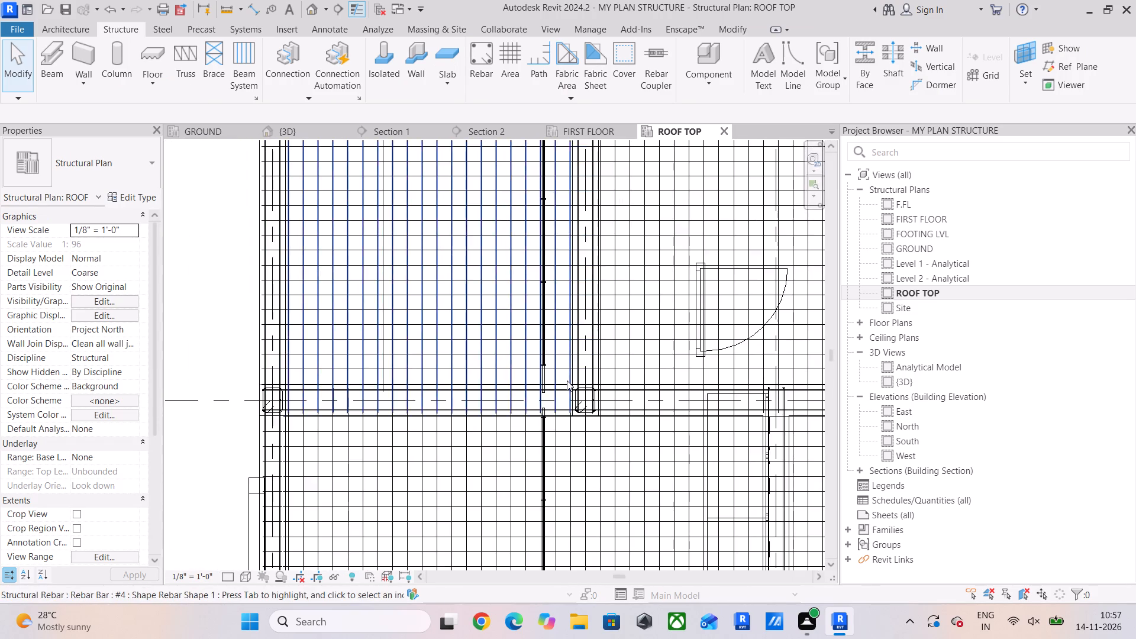
Examine the slab and beam bars along grid A, from the grid 1 corner column down to grid 7, in the ROOF TOP plan.
middle_drag(567, 380, 543, 251)
scroll(519, 314, down, 5)
middle_drag(529, 316, 491, 406)
scroll(359, 151, up, 16)
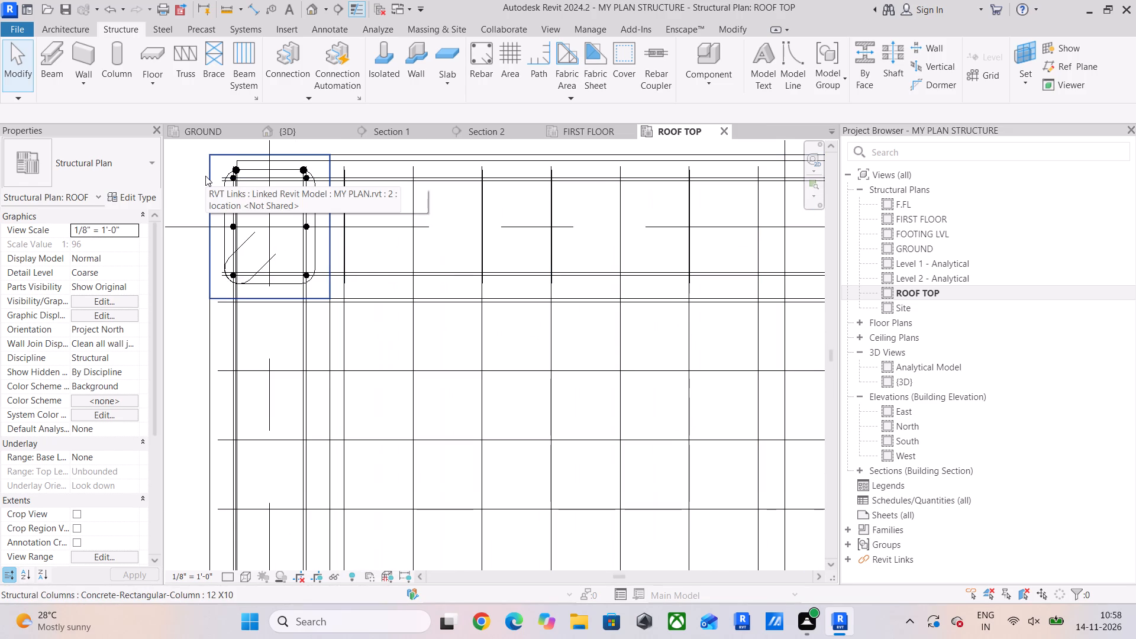
scroll(205, 176, down, 9)
middle_drag(205, 176, 309, 180)
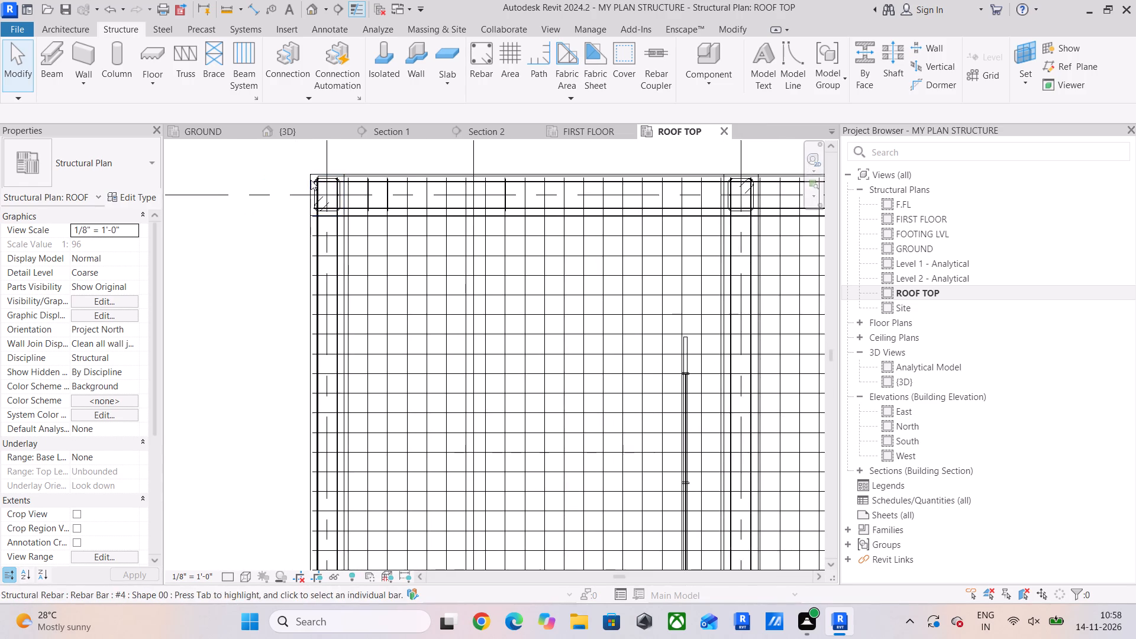
scroll(313, 201, down, 4)
middle_drag(325, 224, 338, 40)
scroll(335, 264, down, 4)
middle_drag(335, 265, 348, 159)
scroll(325, 353, up, 10)
scroll(392, 393, up, 10)
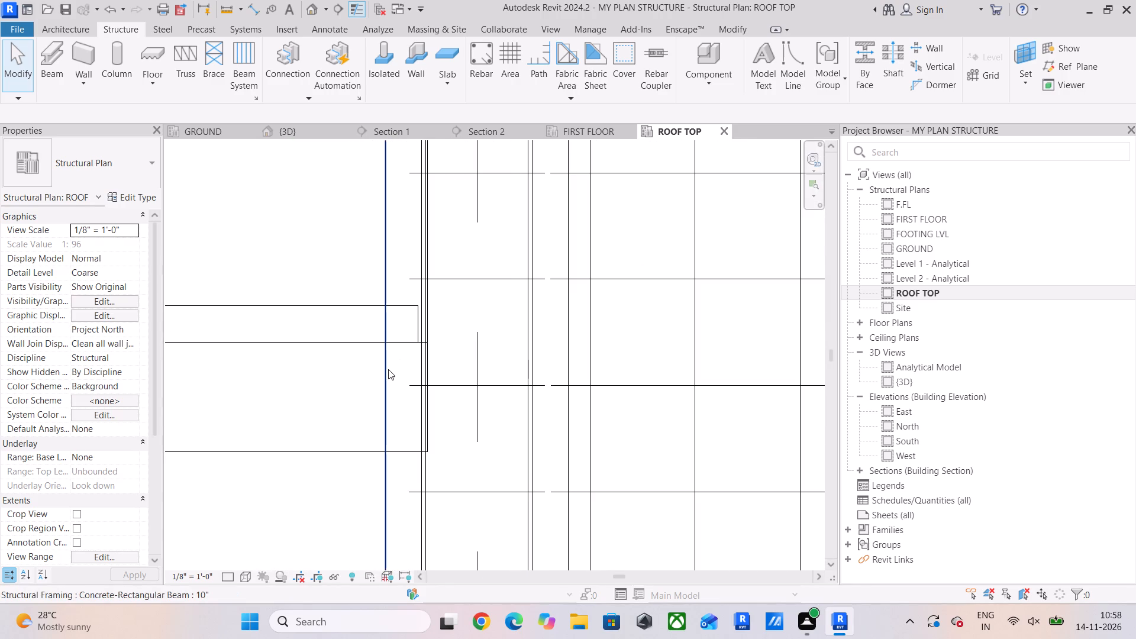
scroll(388, 369, down, 11)
middle_drag(398, 368, 393, 337)
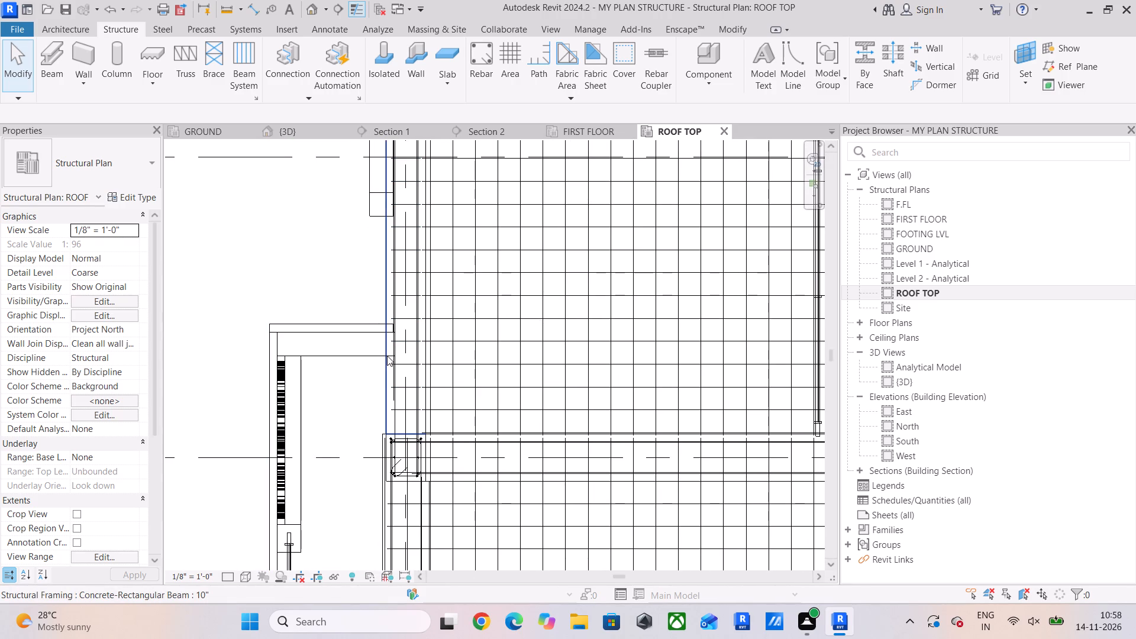
middle_drag(387, 356, 384, 183)
scroll(369, 304, up, 5)
scroll(393, 239, up, 1)
middle_drag(393, 239, 364, 319)
scroll(362, 317, up, 5)
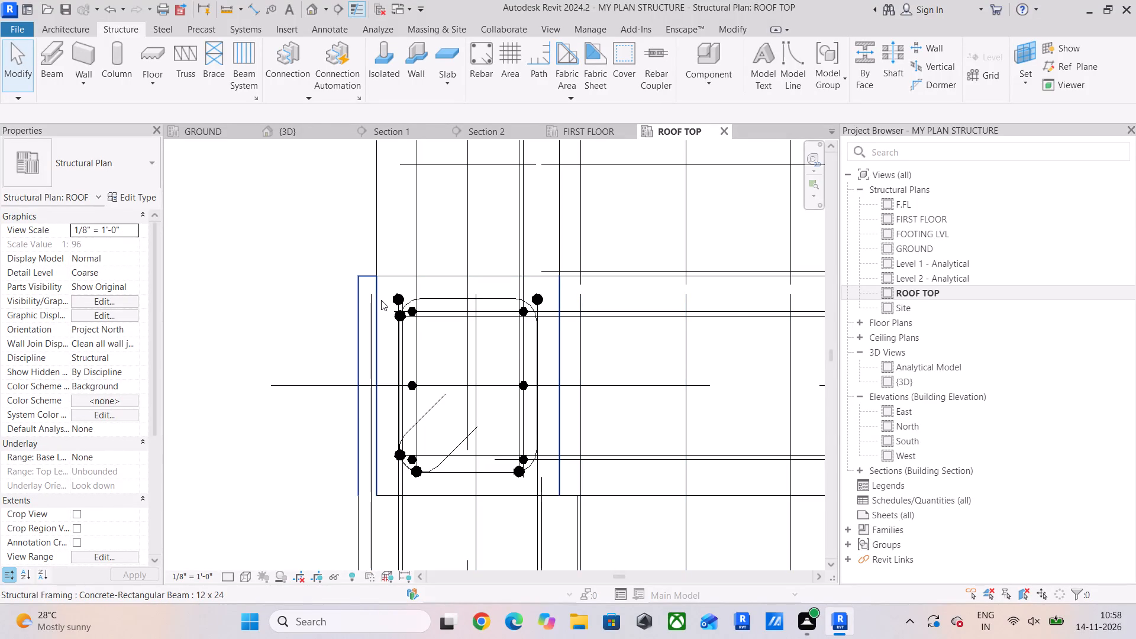
scroll(381, 300, down, 5)
middle_drag(381, 300, 386, 182)
scroll(389, 191, down, 9)
middle_drag(410, 252, 399, 130)
scroll(401, 149, down, 3)
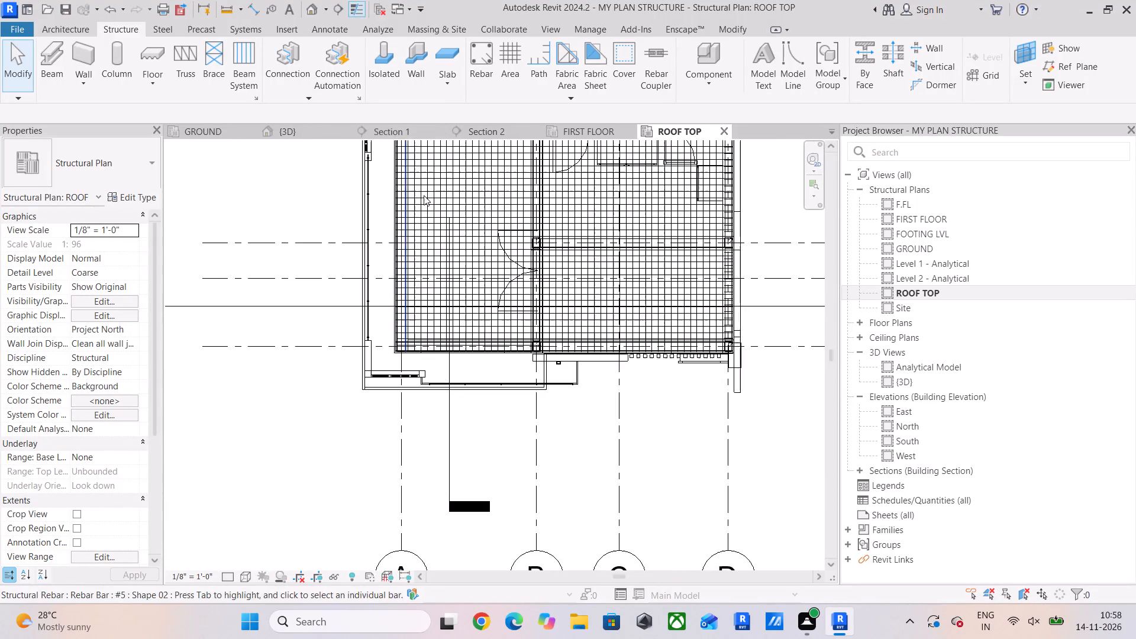
scroll(424, 195, down, 8)
middle_drag(479, 251, 422, 339)
scroll(434, 279, down, 10)
middle_drag(376, 256, 364, 315)
In the 3D view, delete the linked model MY PLAN.rvt and remove its link from the project.
click(318, 134)
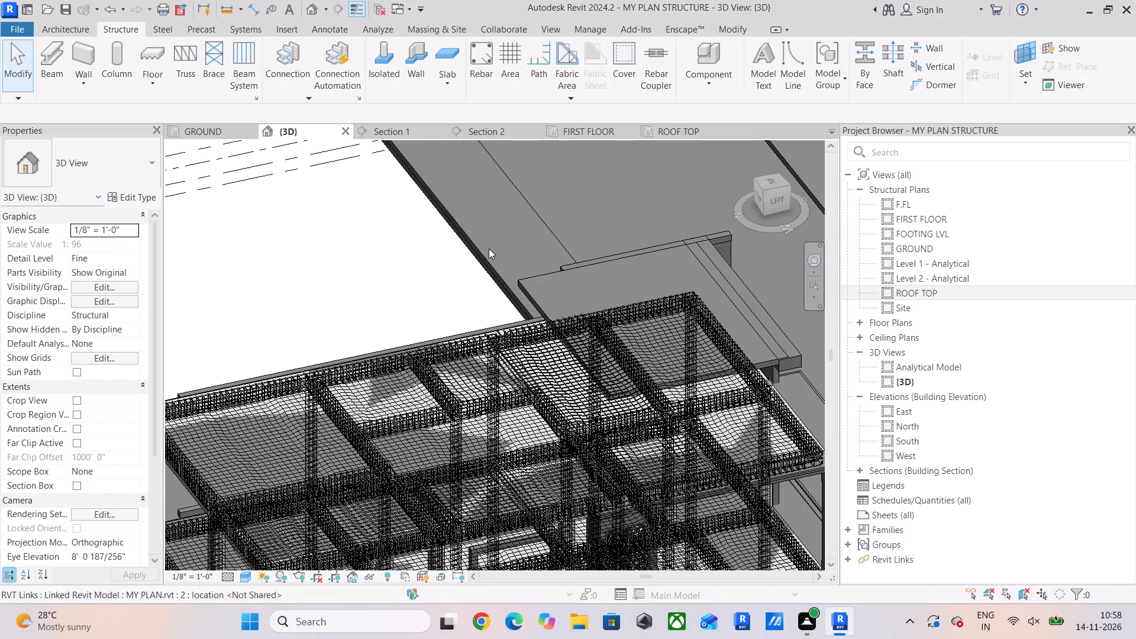
click(489, 248)
click(474, 262)
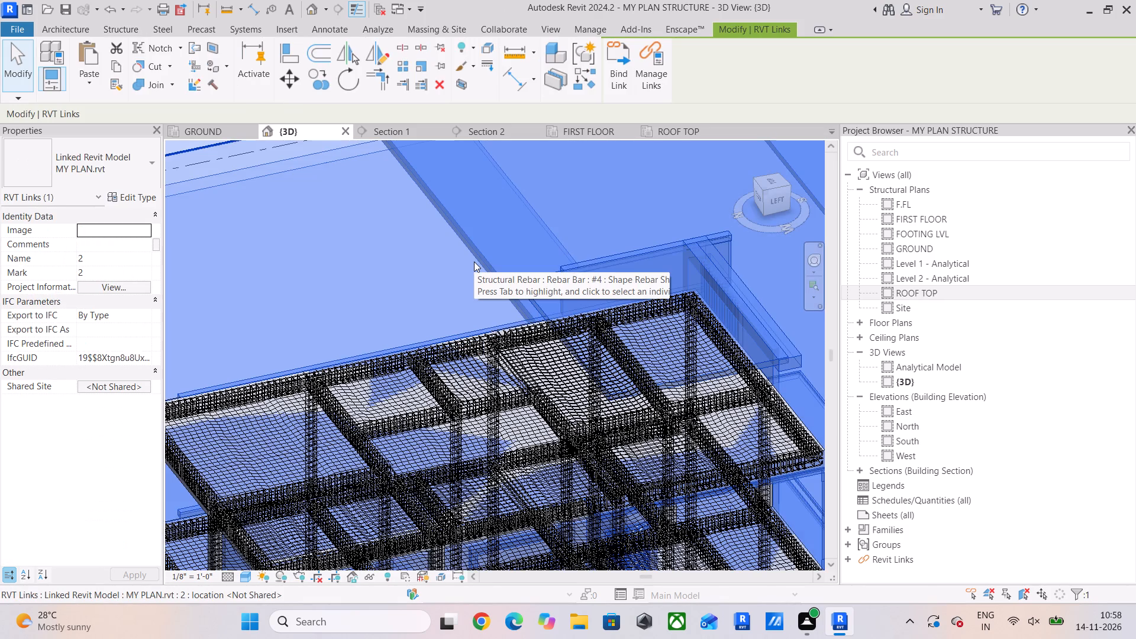
key(Delete)
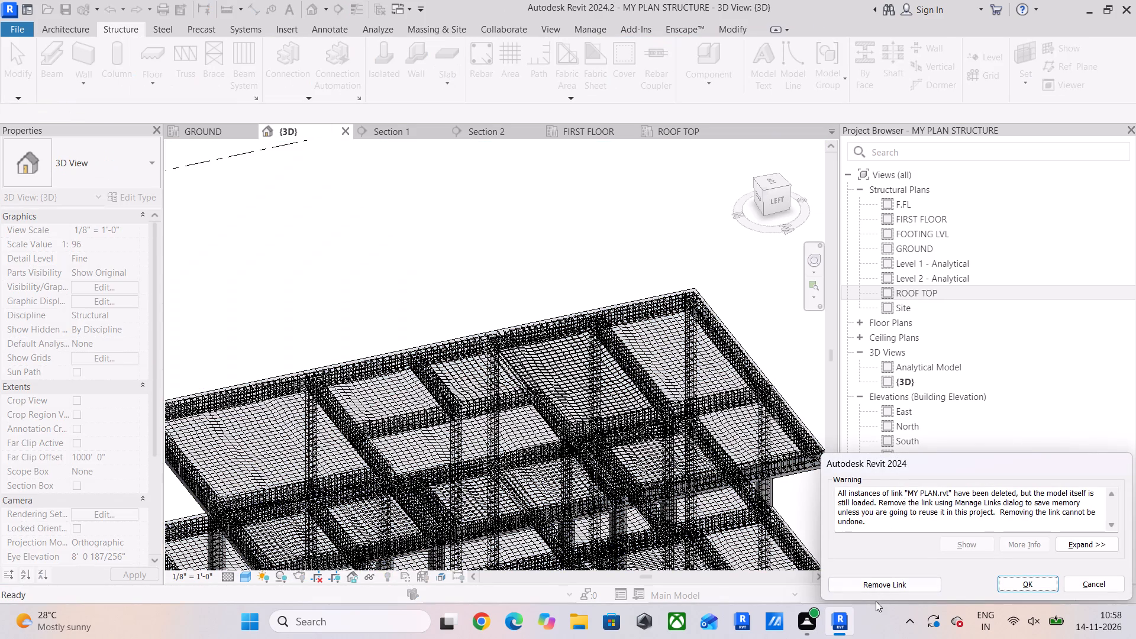
click(890, 584)
Inspect the roof slab, beam and column reinforcement and the whole building's rebar frame in 3D.
scroll(569, 307, down, 11)
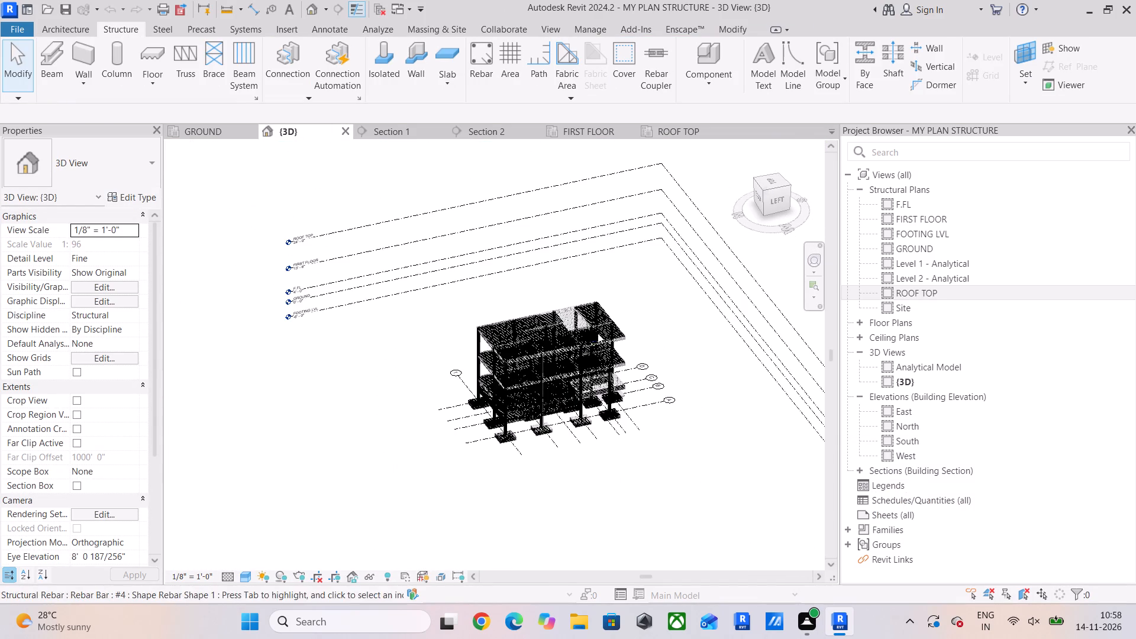
scroll(633, 295, up, 5)
shift+scroll(634, 301, up, 1)
shift+middle_drag(628, 305, 514, 304)
scroll(641, 327, up, 6)
scroll(464, 275, up, 5)
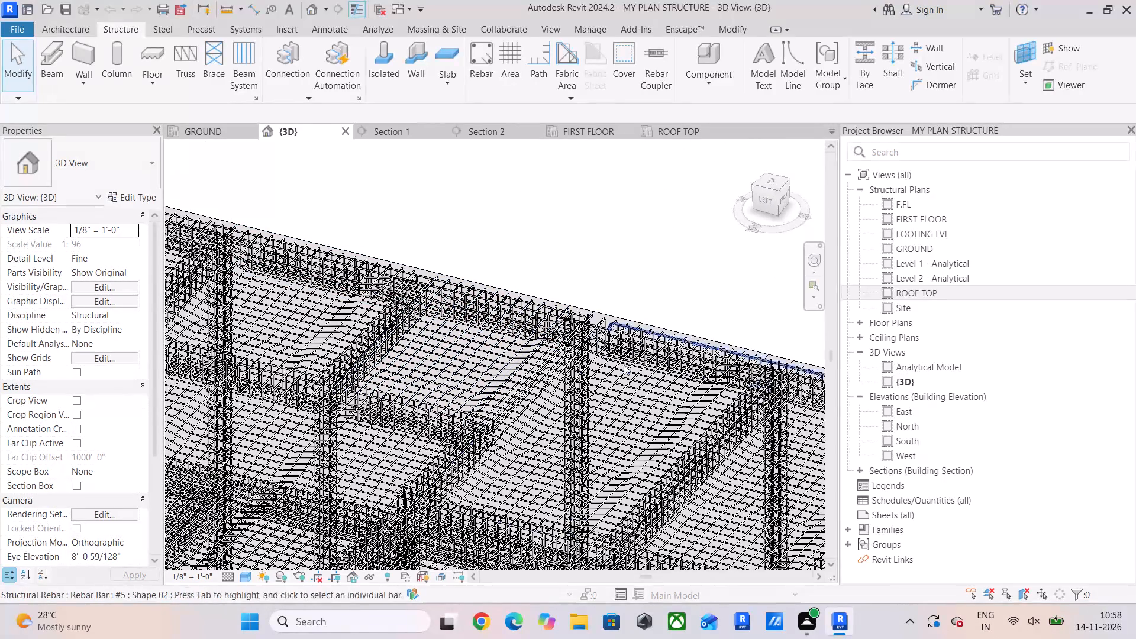
scroll(637, 417, down, 5)
middle_drag(613, 417, 621, 427)
scroll(571, 412, up, 6)
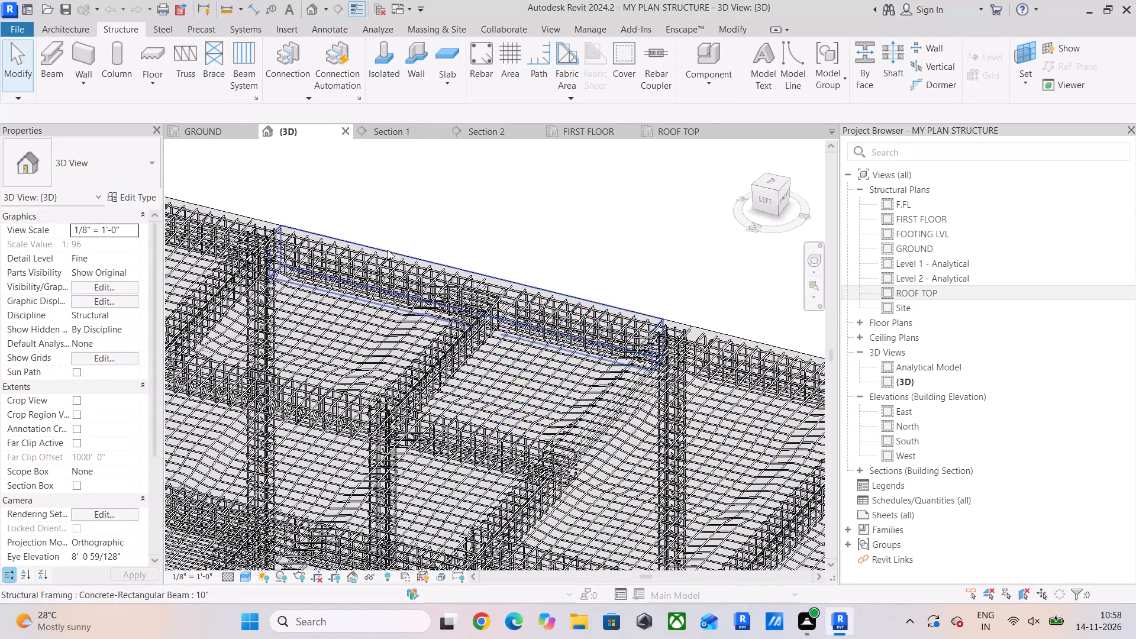
scroll(388, 250, down, 5)
scroll(263, 329, up, 6)
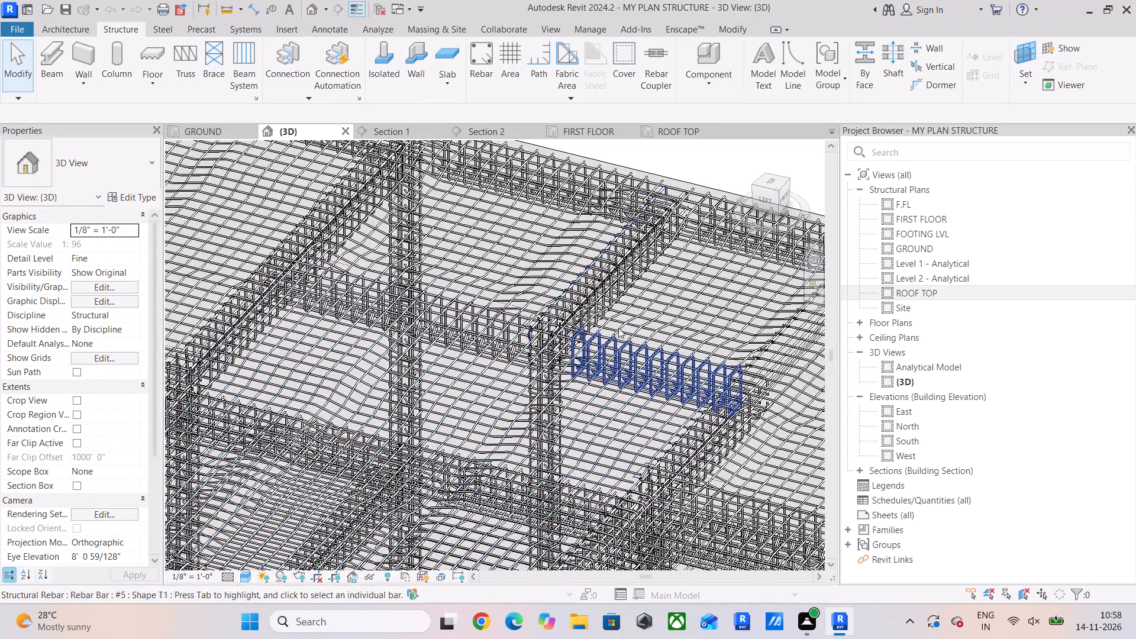
scroll(640, 310, down, 6)
middle_drag(517, 418, 517, 418)
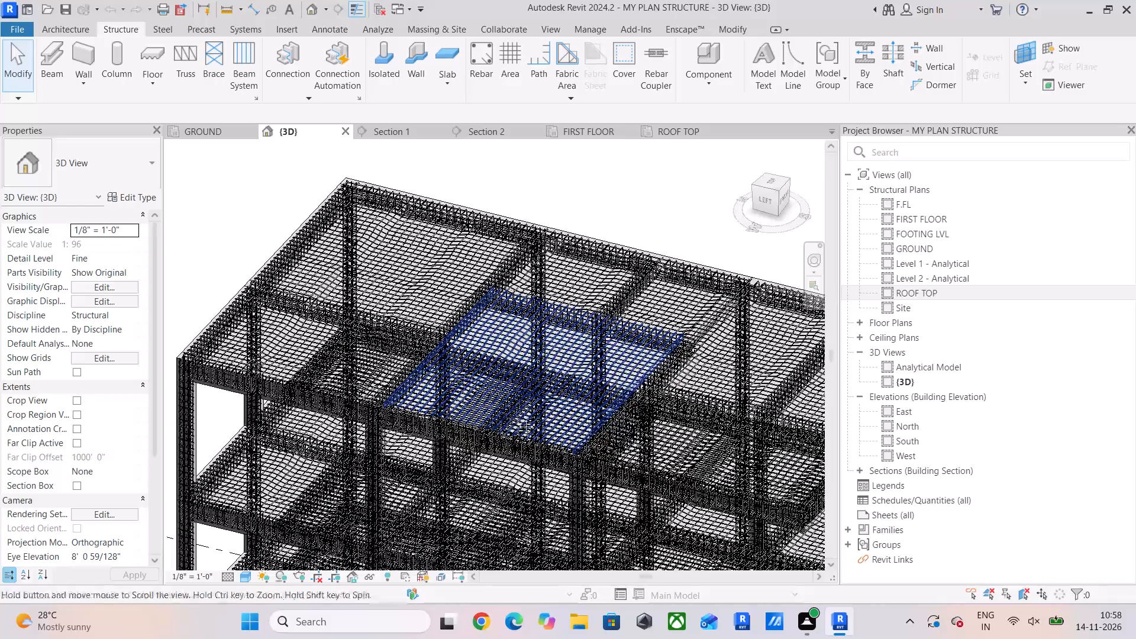
middle_drag(517, 418, 537, 333)
scroll(402, 177, up, 6)
middle_drag(408, 196, 436, 359)
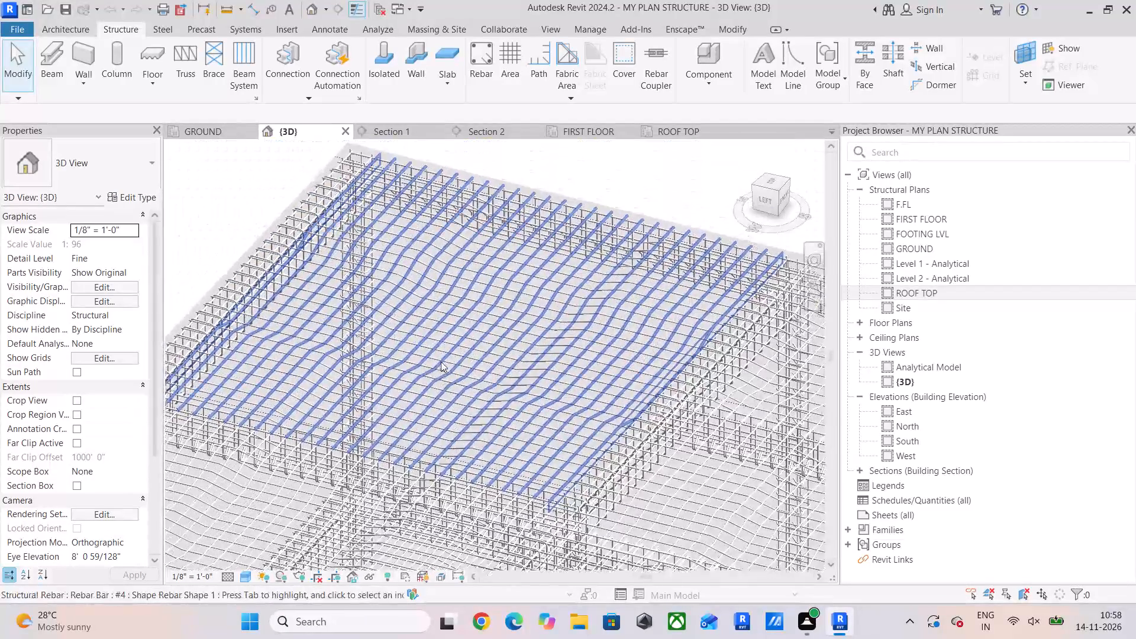
scroll(650, 354, down, 9)
middle_drag(651, 360, 650, 351)
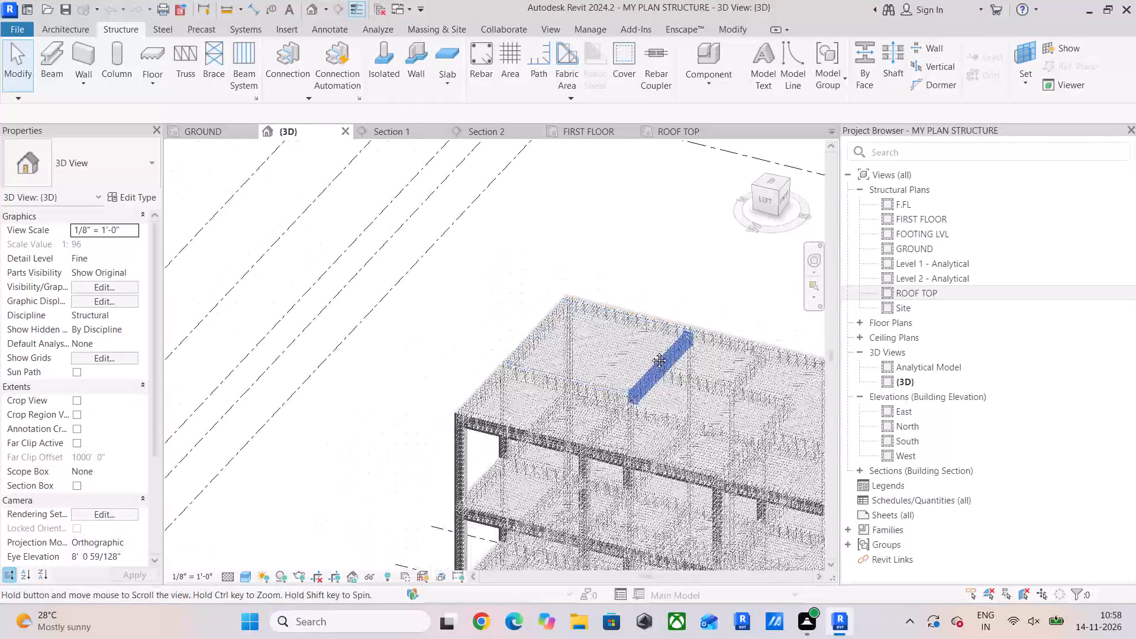
middle_drag(650, 351, 627, 209)
scroll(645, 291, down, 9)
shift+middle_drag(718, 404, 655, 325)
middle_drag(730, 378, 519, 420)
scroll(513, 341, up, 5)
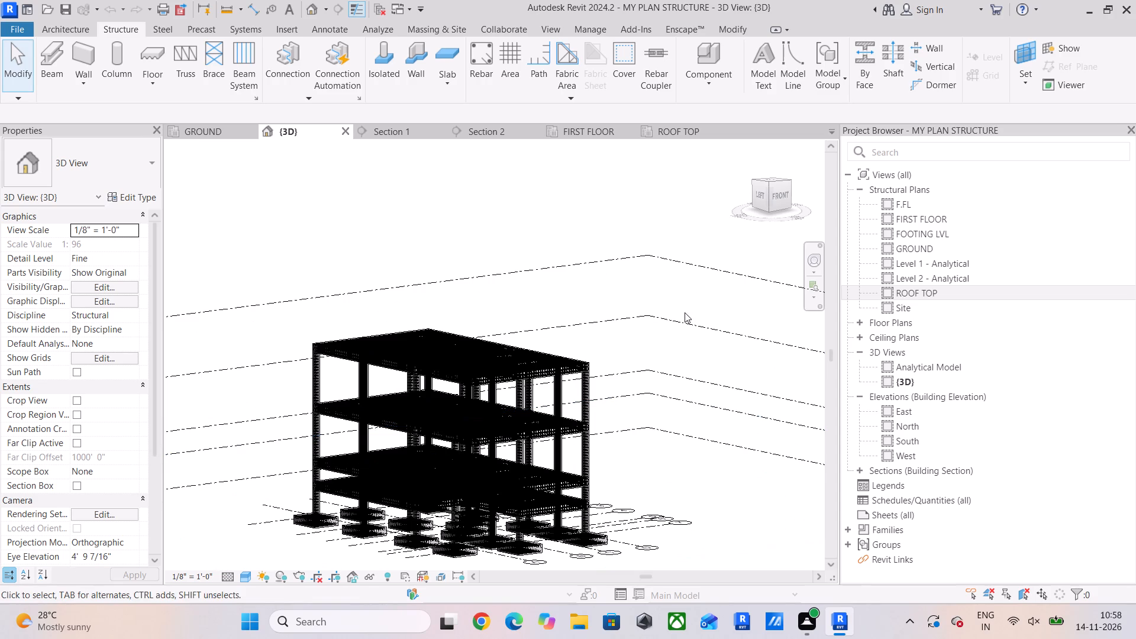
middle_drag(682, 302, 671, 235)
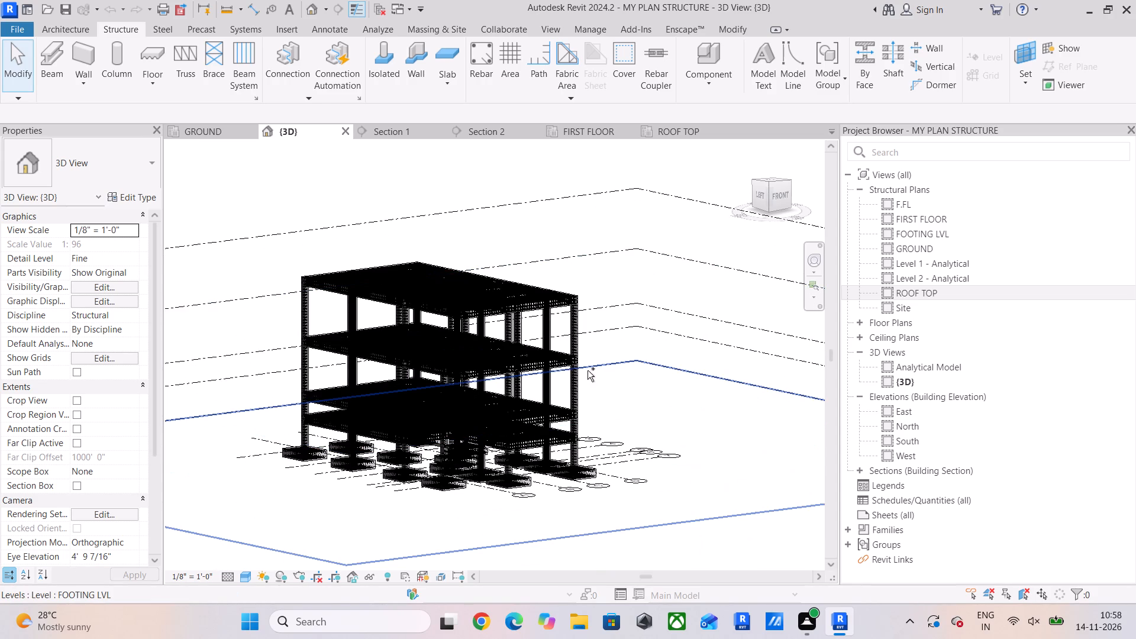
Save the structural project.
key(ctrl+s)
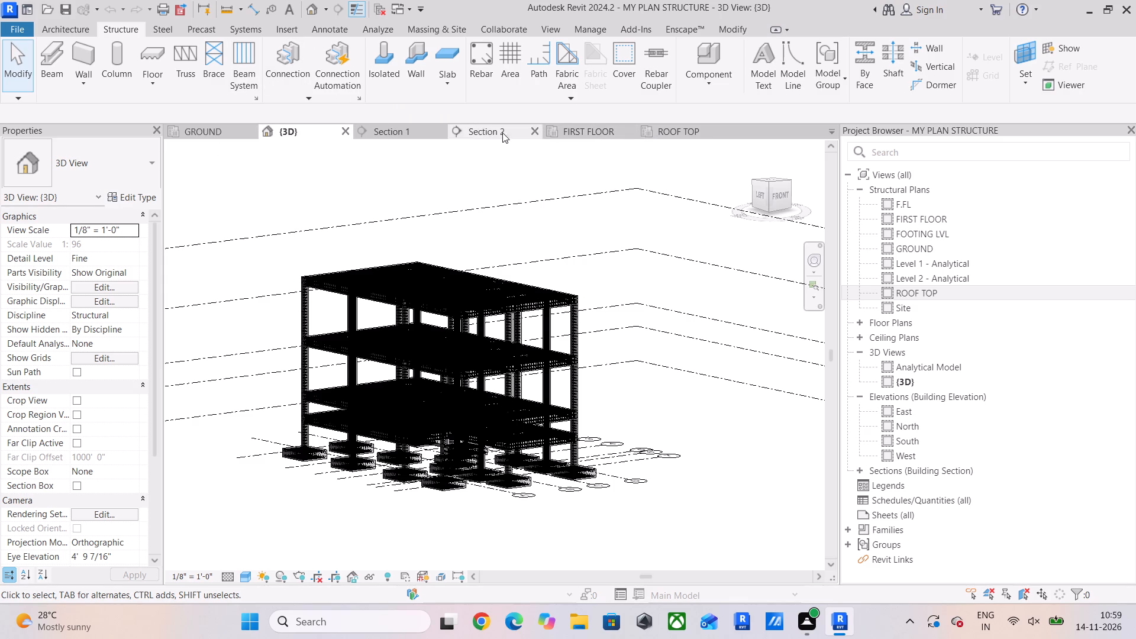
In the FIRST FLOOR plan, place a perspective camera below grid 7 between grids B and C, aimed straight at a target beyond grid 1.
click(583, 135)
scroll(292, 34, down, 4)
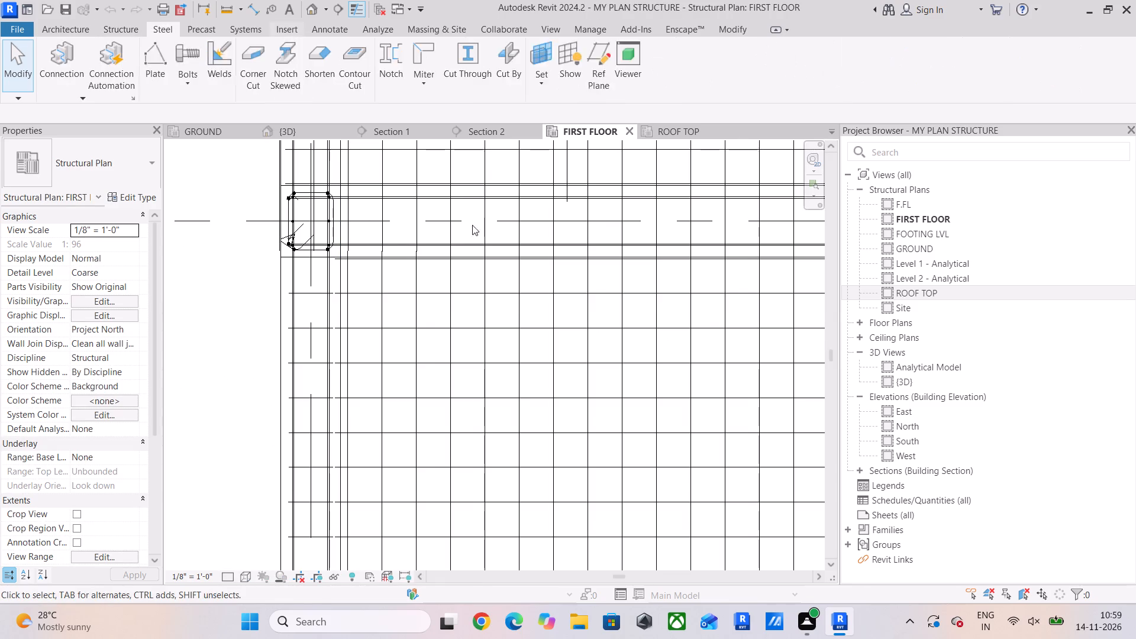
scroll(472, 225, down, 13)
middle_drag(557, 285, 417, 224)
scroll(496, 257, down, 6)
middle_drag(560, 282, 527, 238)
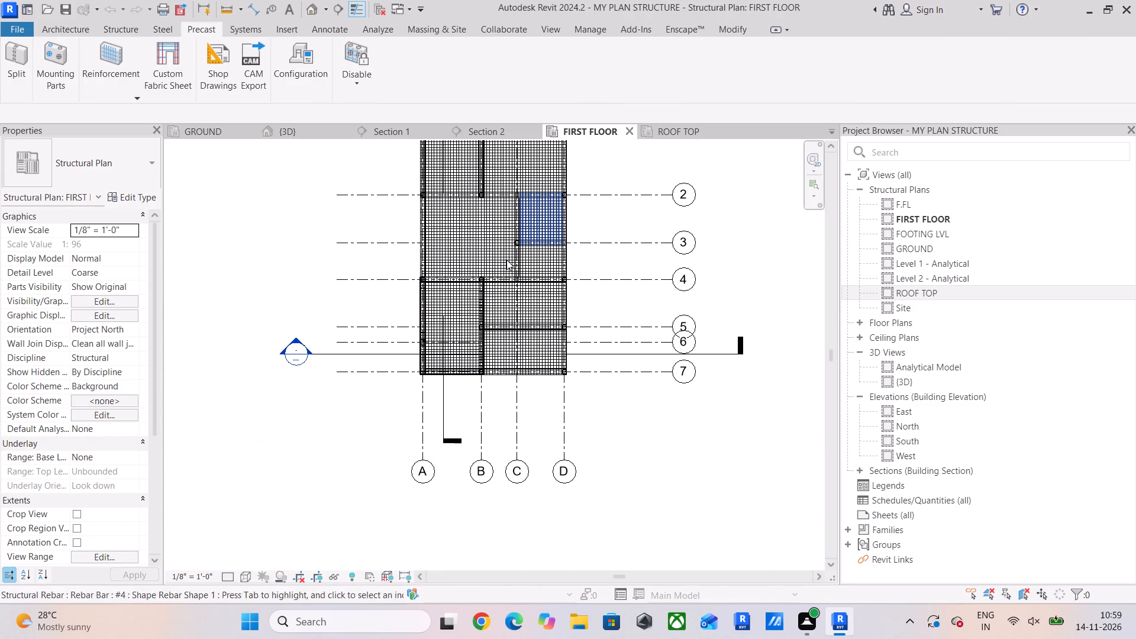
scroll(386, 399, down, 2)
middle_drag(391, 398, 353, 452)
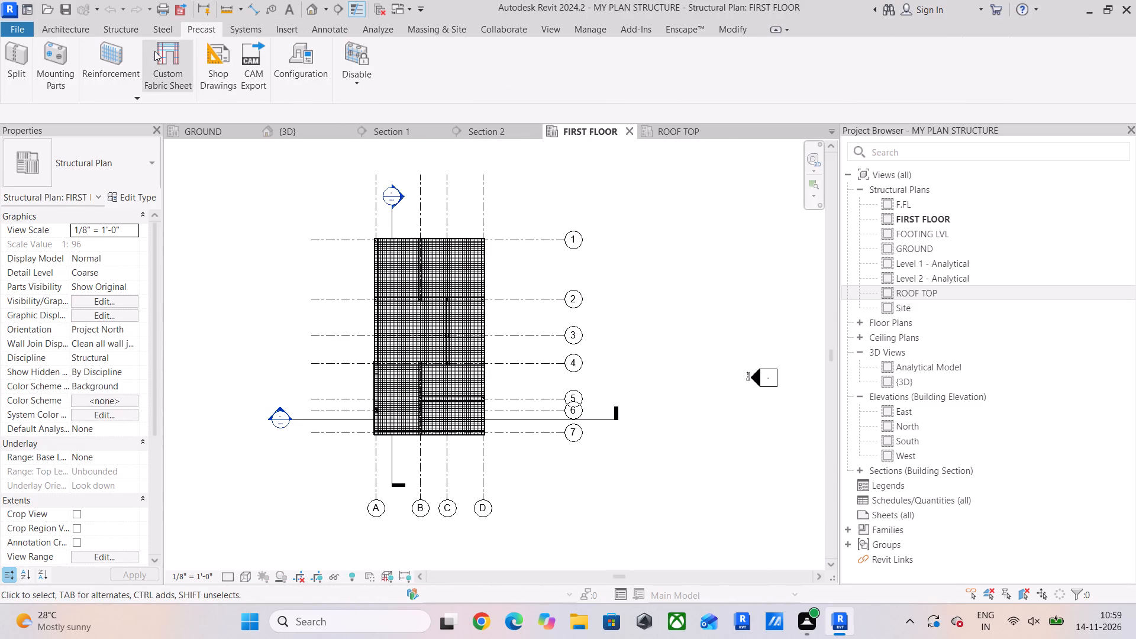
click(85, 32)
click(115, 30)
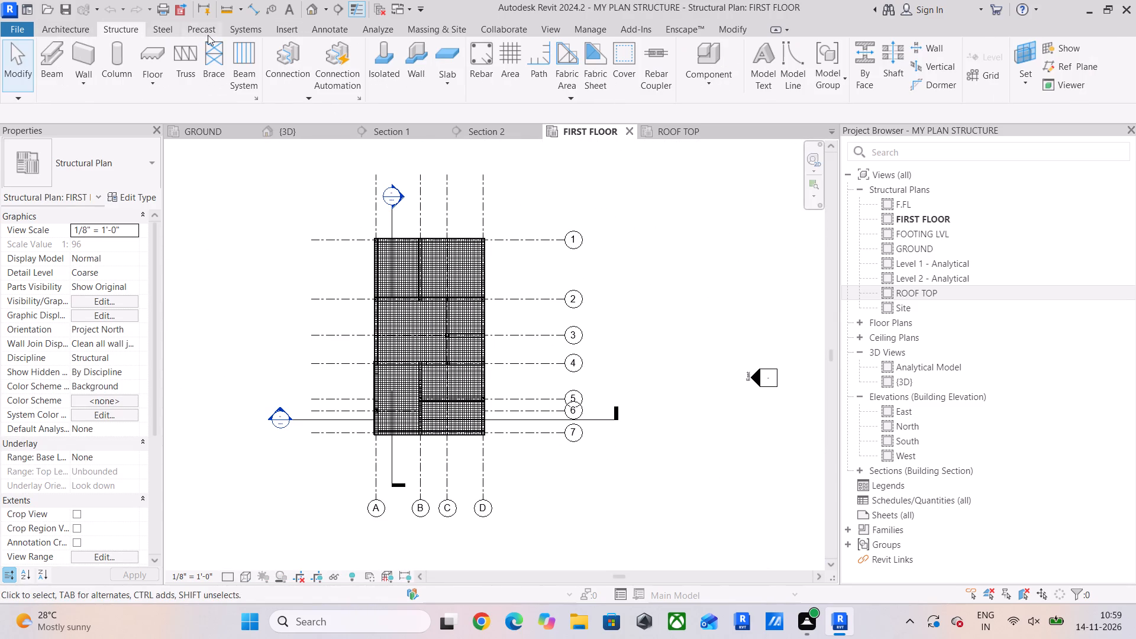
click(322, 9)
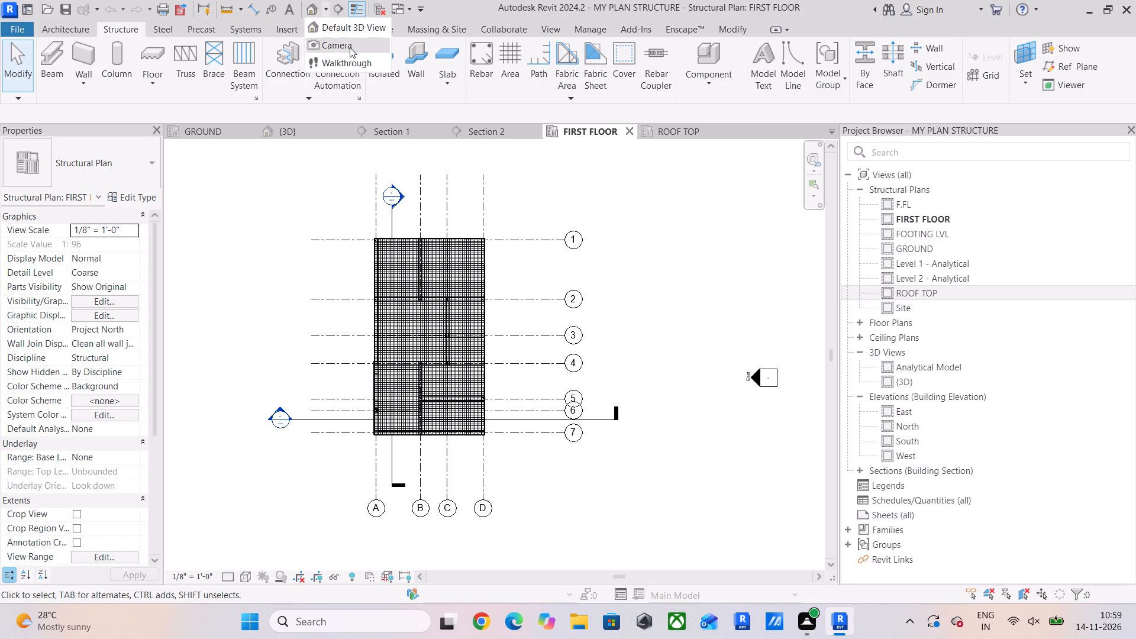
click(350, 46)
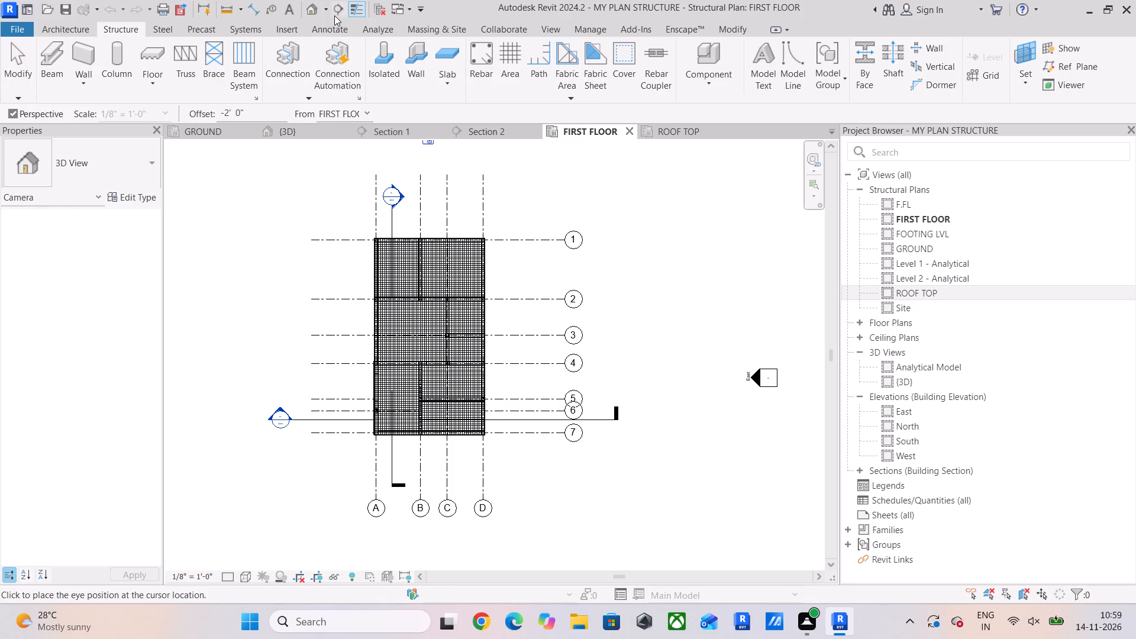
click(329, 9)
click(329, 44)
middle_drag(402, 525, 376, 422)
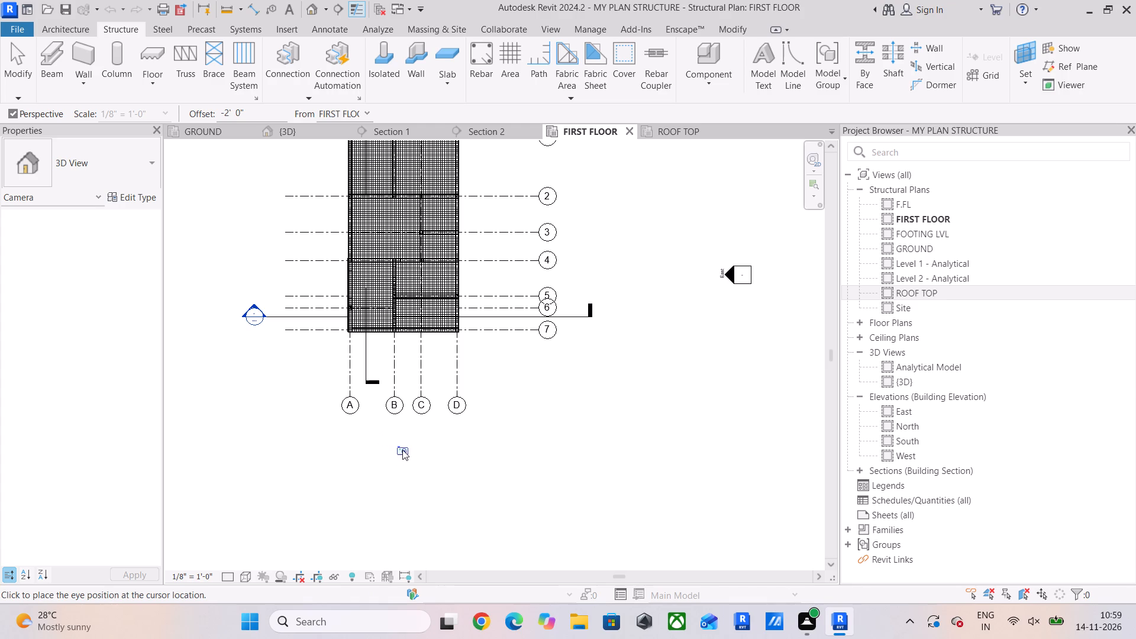
click(402, 450)
middle_drag(399, 227, 403, 384)
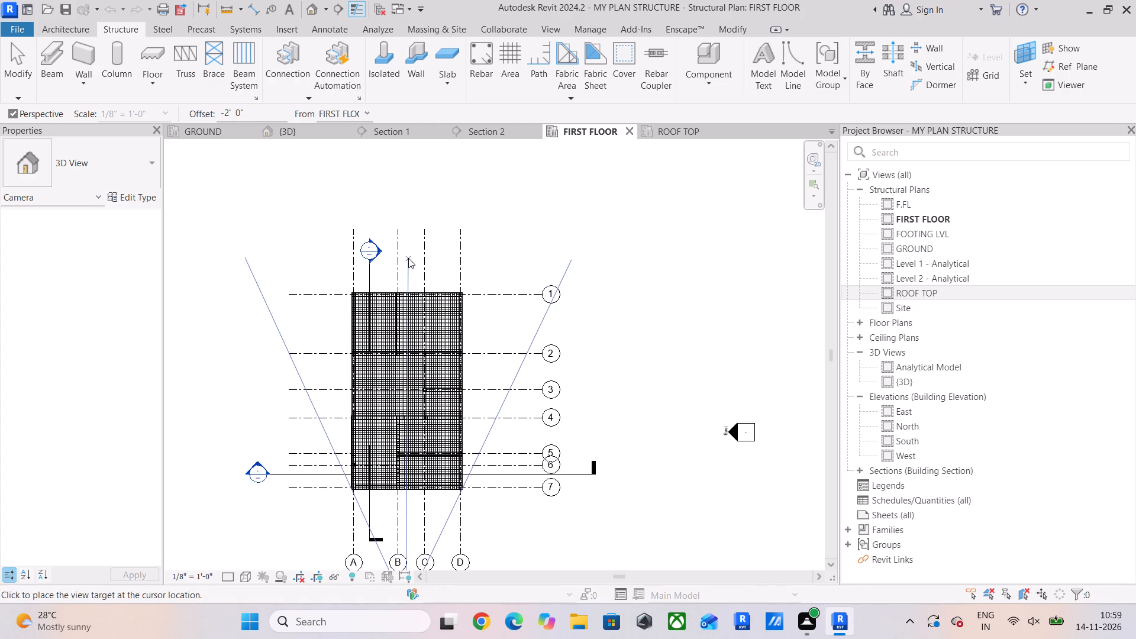
click(408, 250)
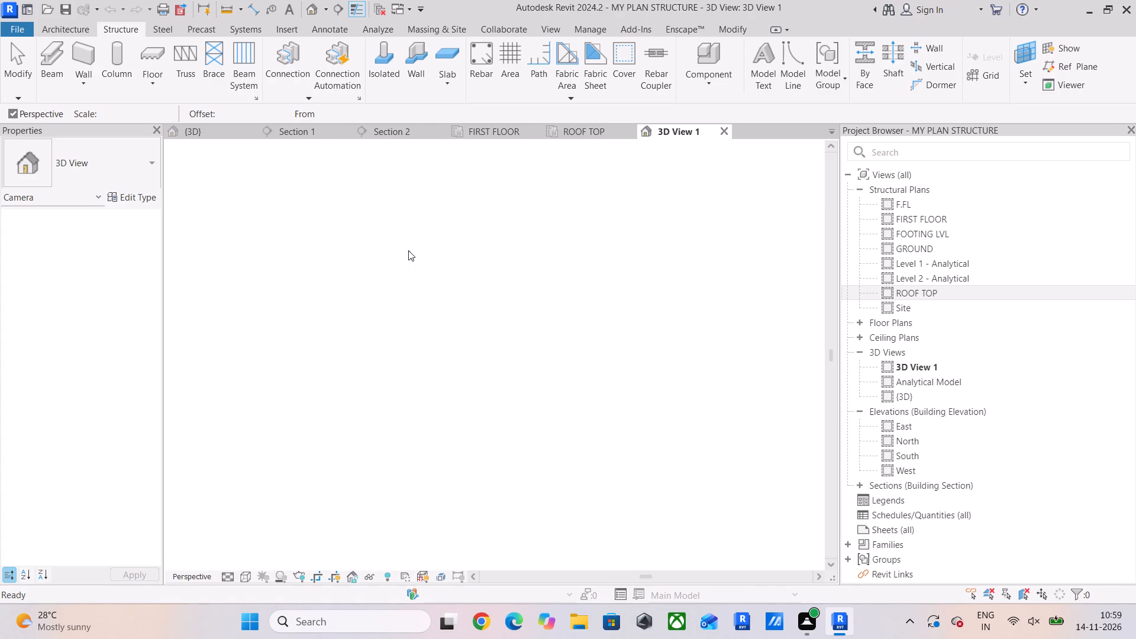
Enlarge the new camera view's crop region on all four sides to frame the whole structure from roof to footings.
scroll(467, 337, down, 6)
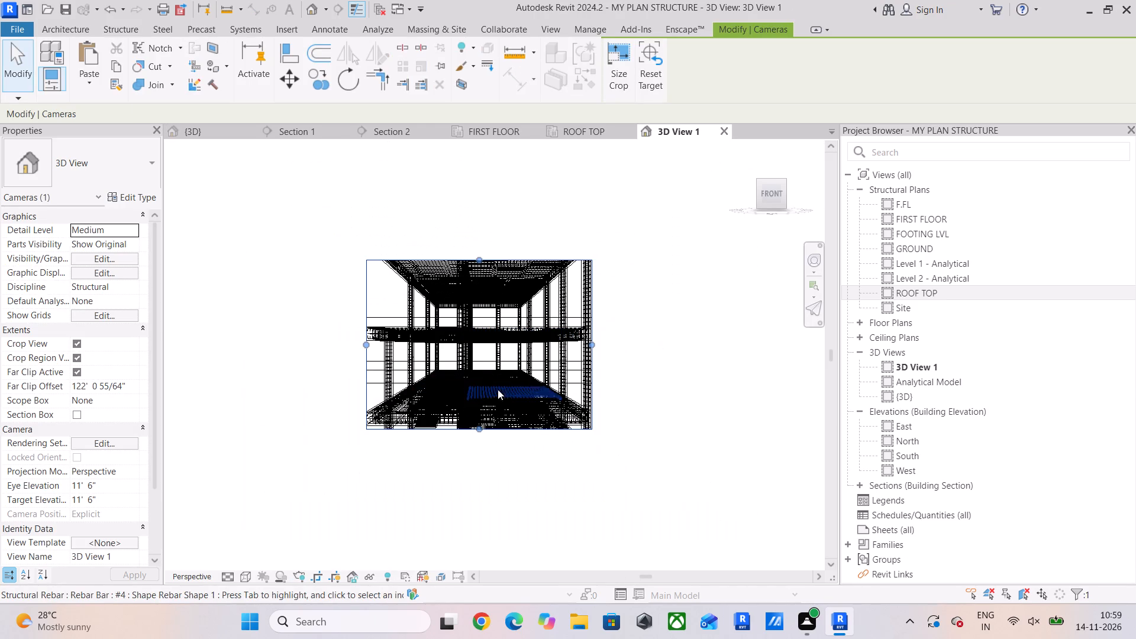
drag(477, 428, 479, 460)
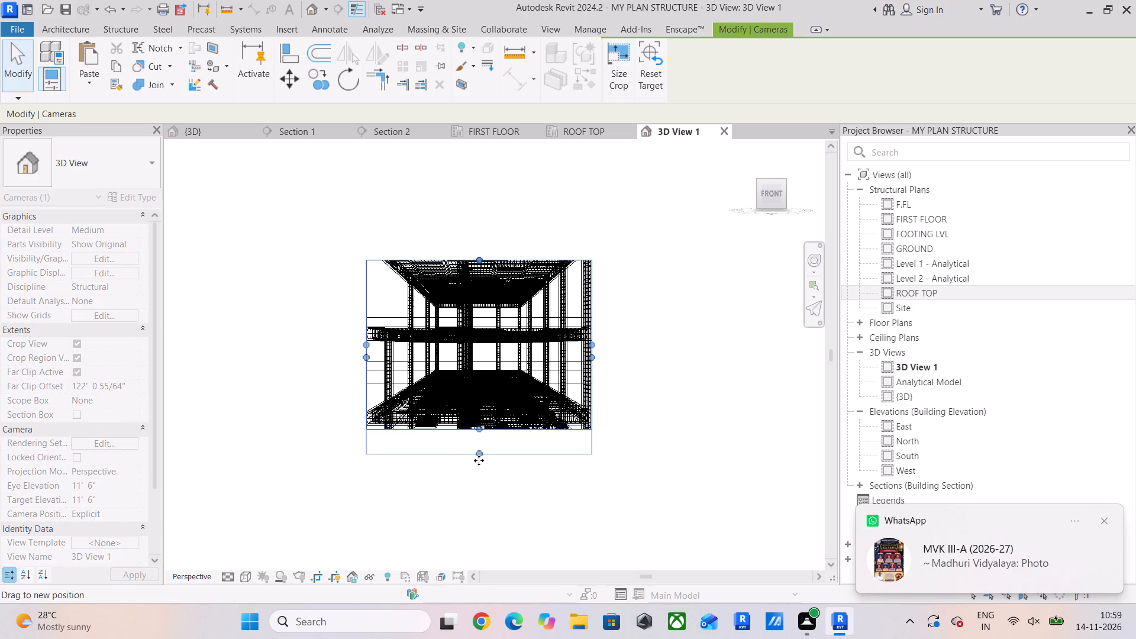
drag(479, 460, 479, 483)
drag(475, 487, 477, 499)
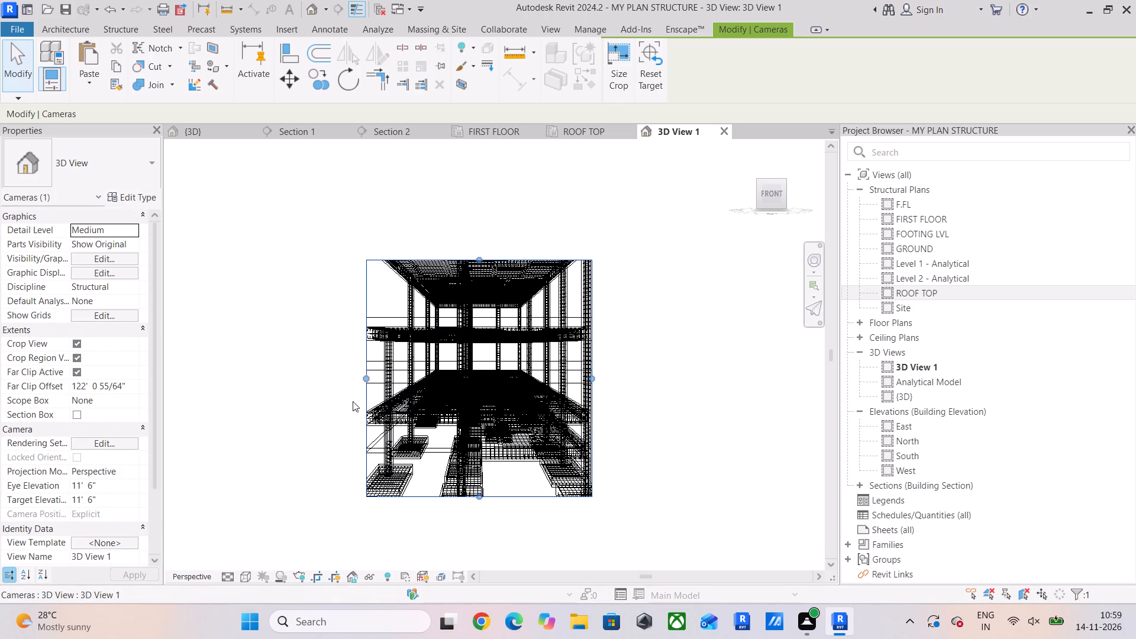
drag(363, 377, 311, 386)
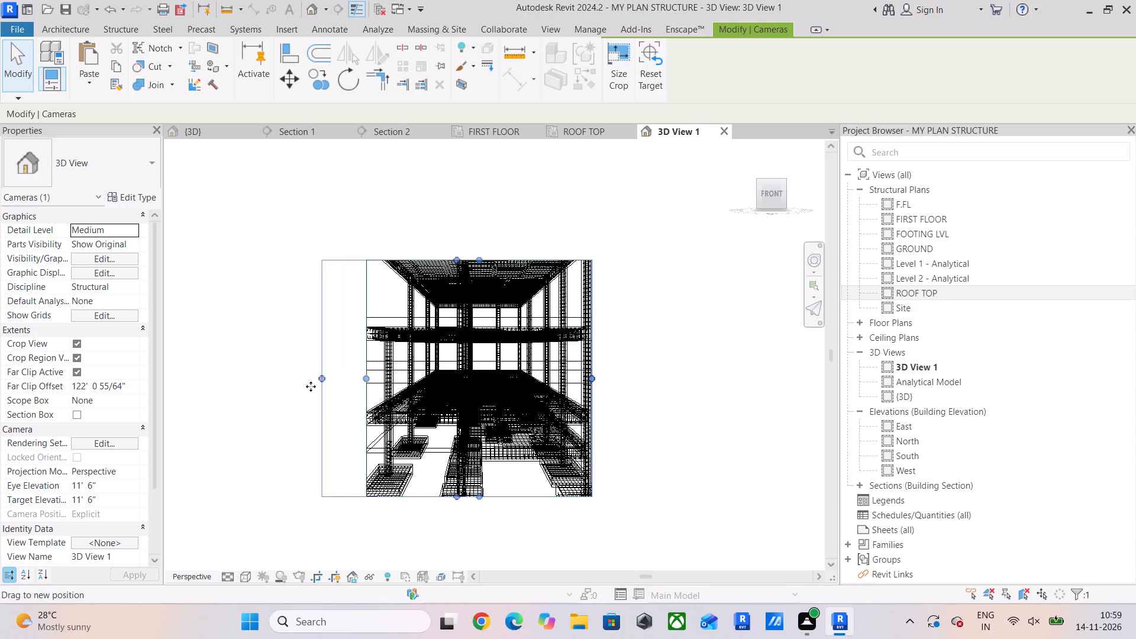
drag(311, 386, 298, 389)
drag(448, 257, 448, 210)
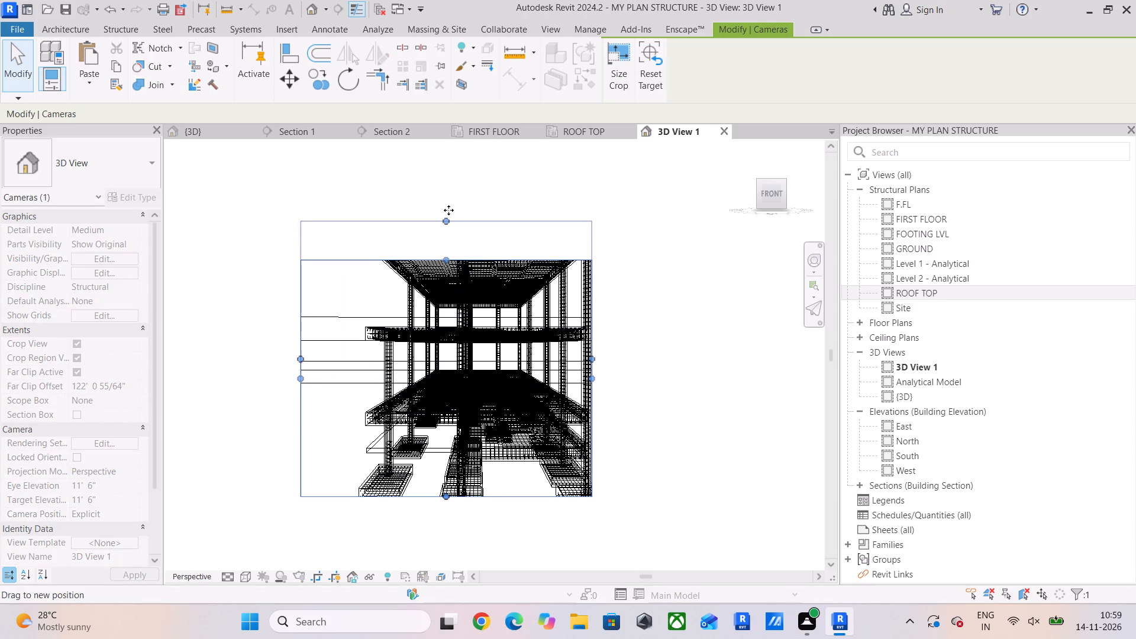
drag(448, 210, 446, 186)
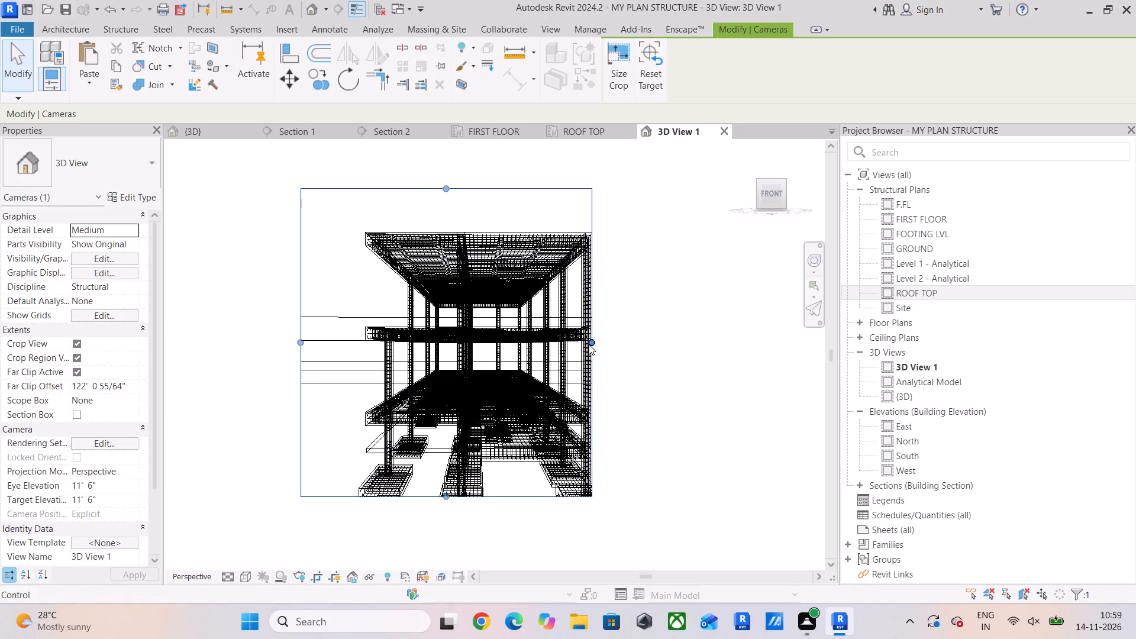
drag(589, 343, 722, 354)
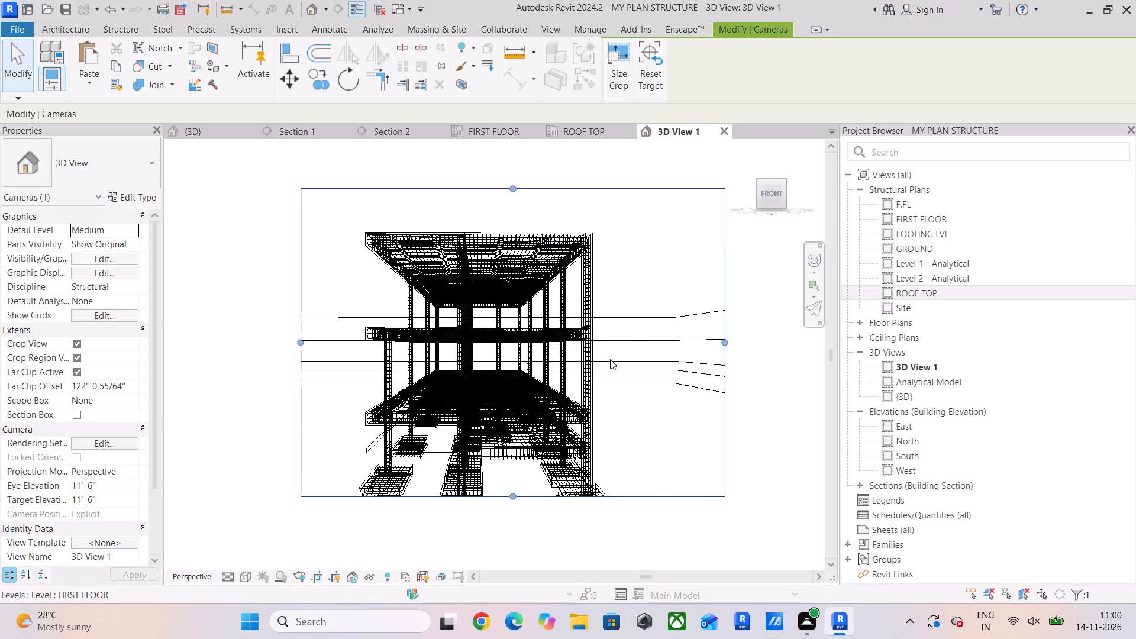
middle_drag(544, 351, 528, 284)
drag(501, 430, 499, 455)
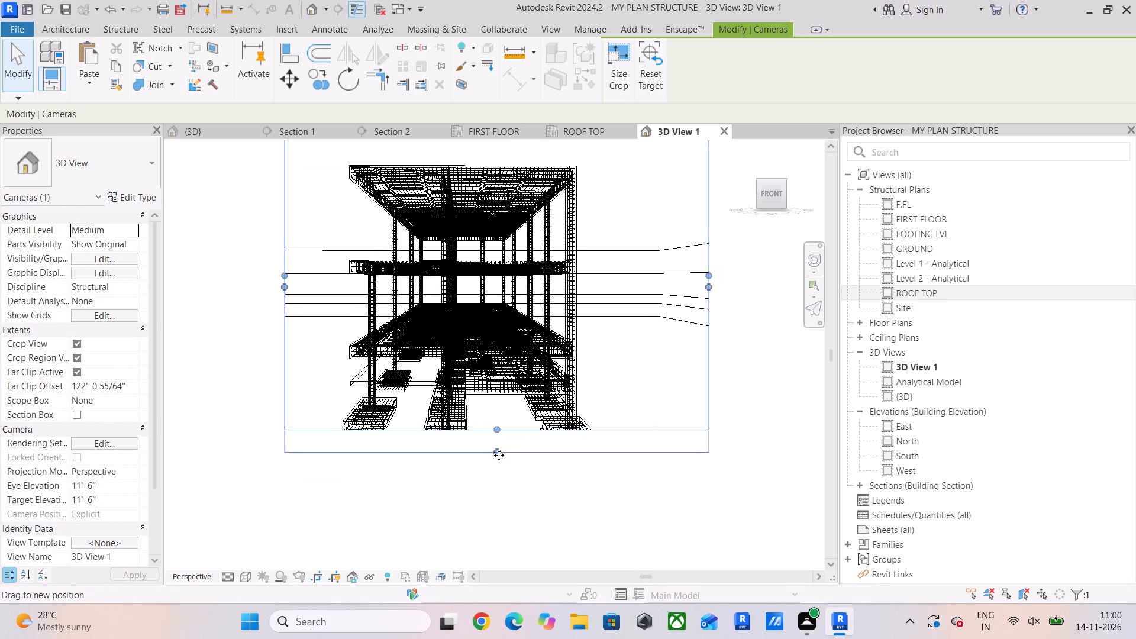
drag(499, 455, 498, 475)
scroll(534, 420, down, 2)
middle_drag(570, 417, 560, 454)
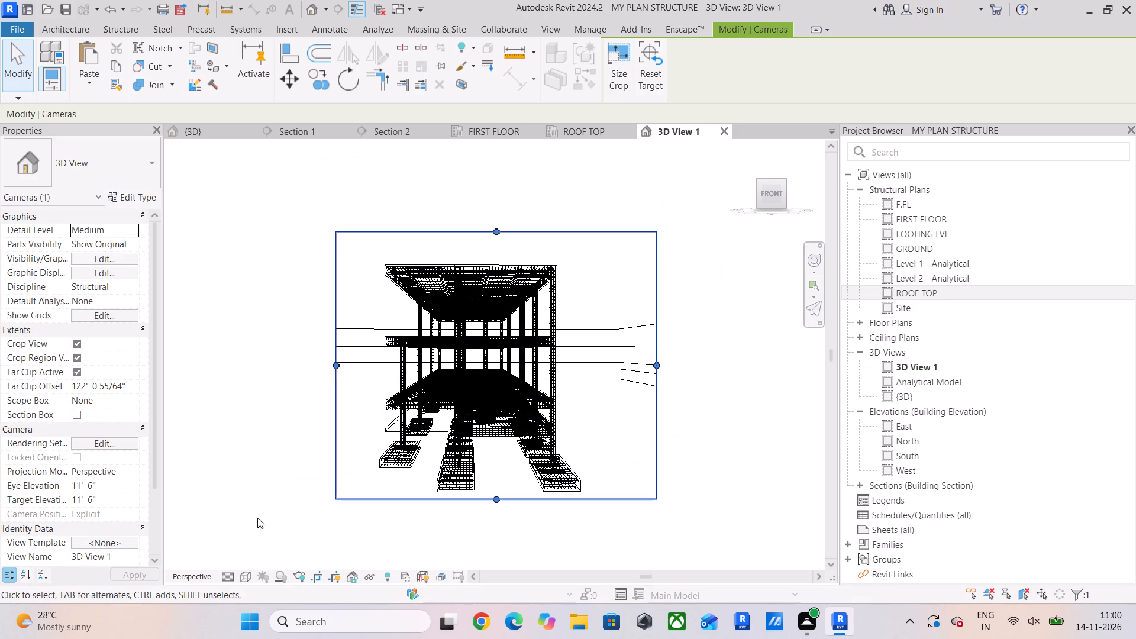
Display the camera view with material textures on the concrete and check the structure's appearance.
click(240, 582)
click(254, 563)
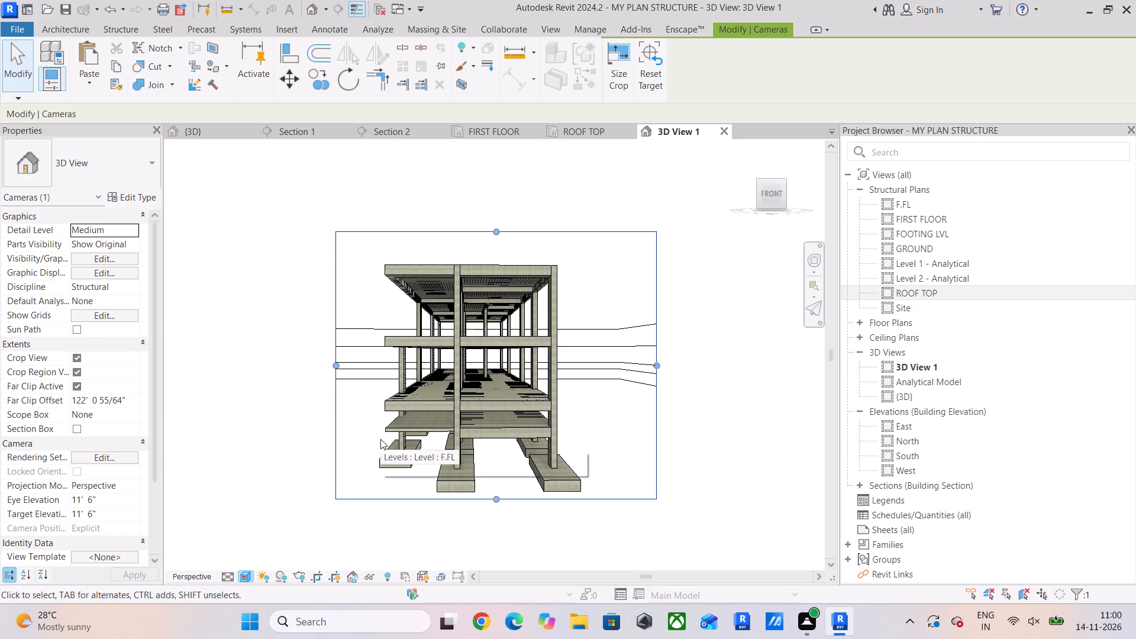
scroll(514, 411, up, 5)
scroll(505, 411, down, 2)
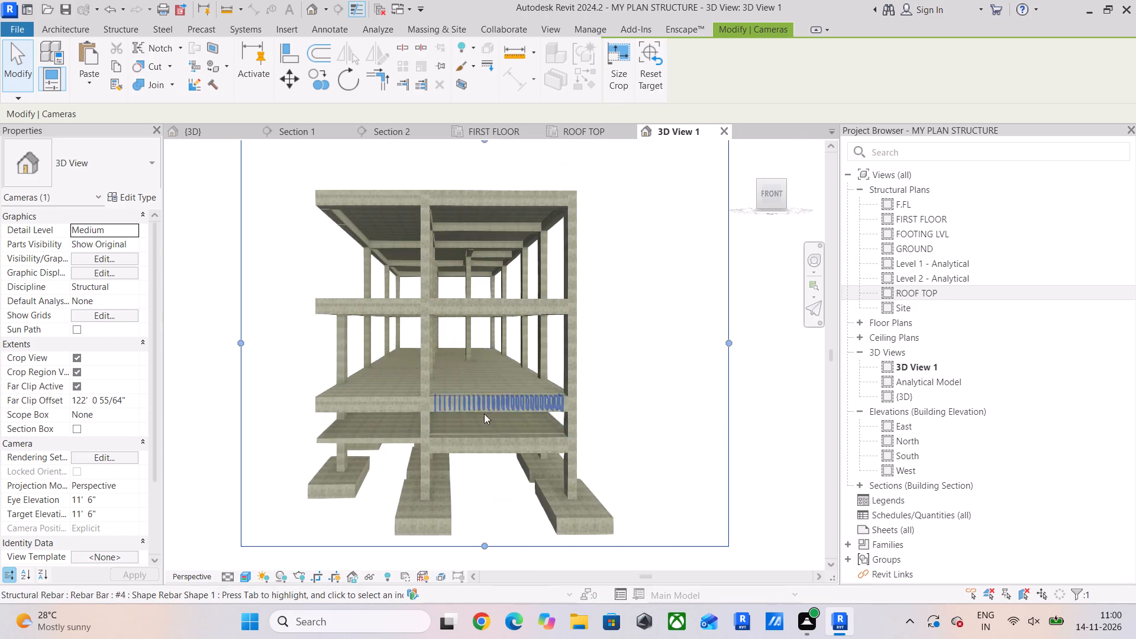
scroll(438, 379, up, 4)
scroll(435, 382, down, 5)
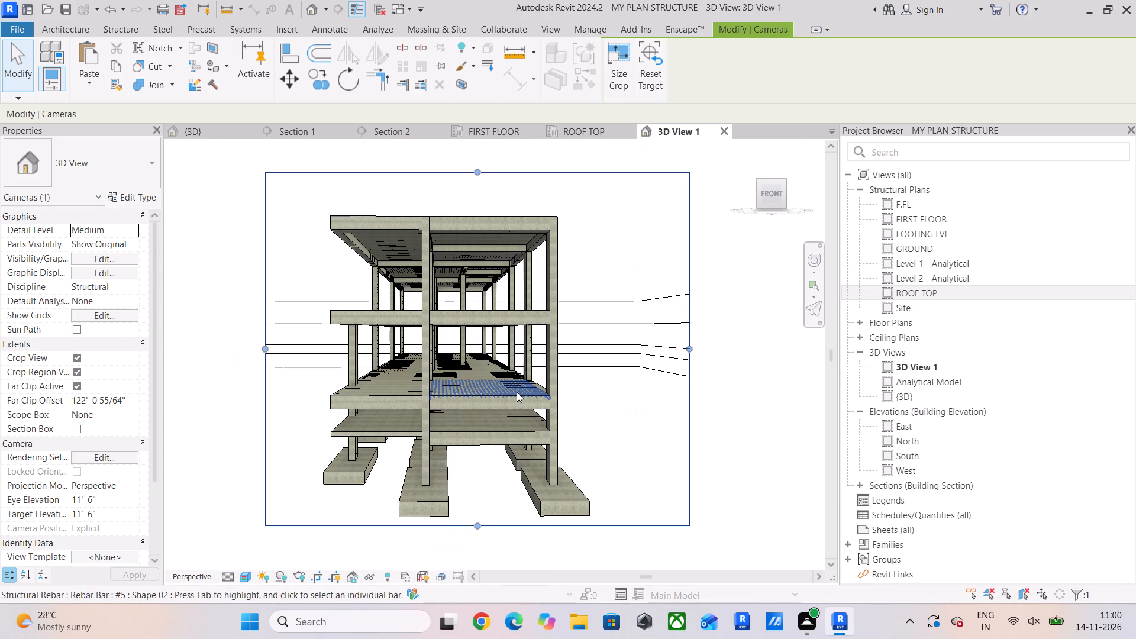
Orbit the camera to the building's front-right corner at about 18' 9" eye elevation and extend the crop below the nearest footing.
shift+middle_drag(590, 374, 537, 385)
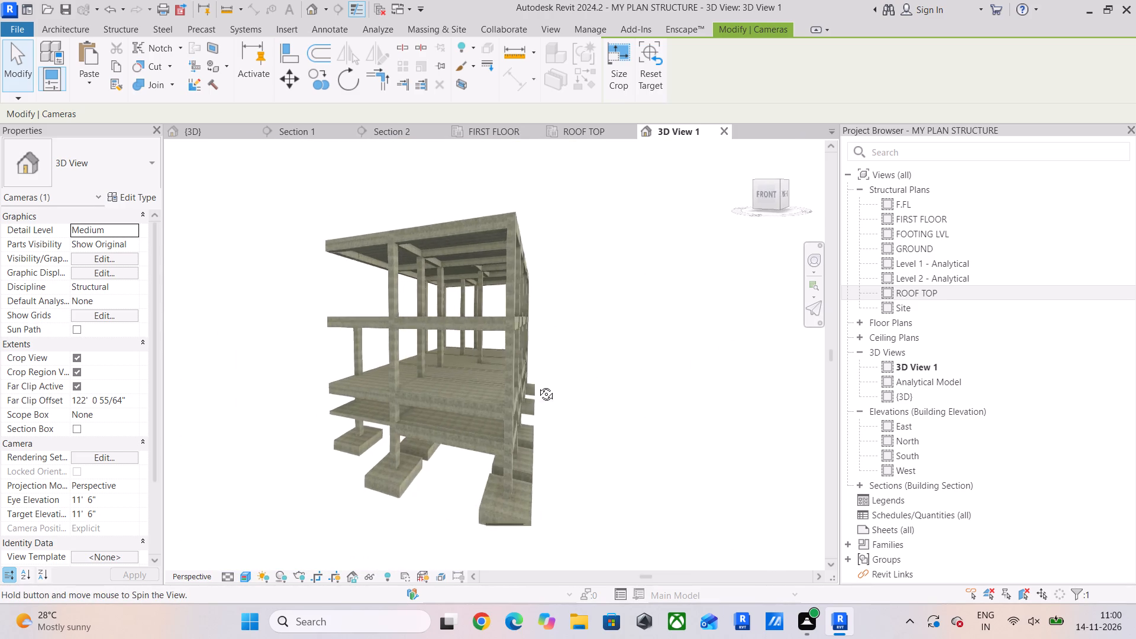
shift+middle_drag(537, 385, 526, 390)
shift+middle_drag(507, 379, 498, 401)
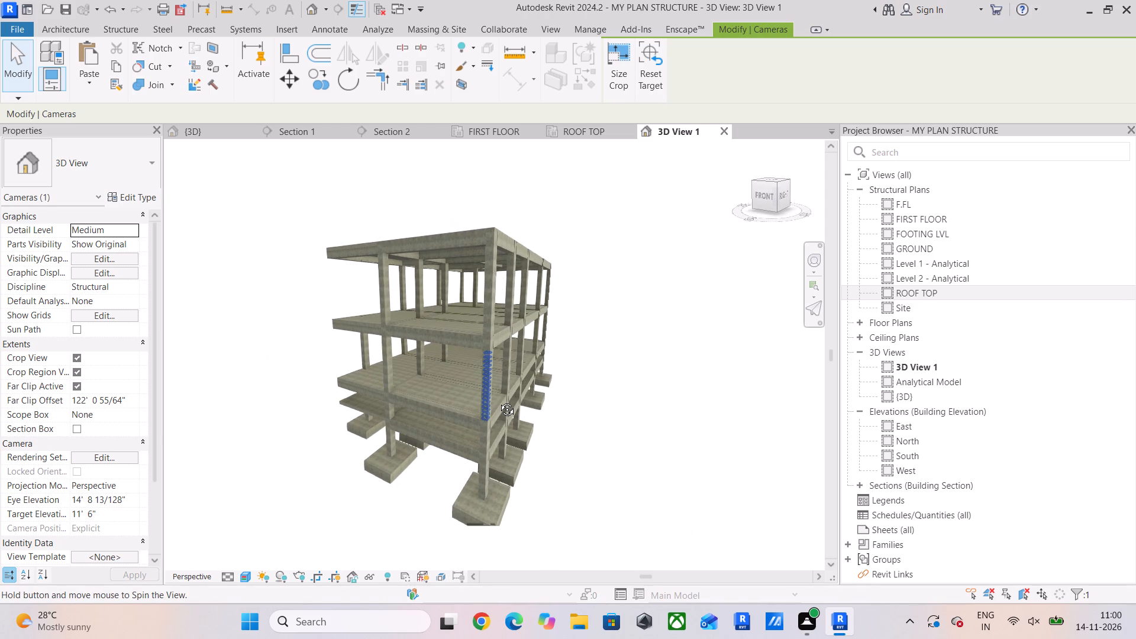
shift+middle_drag(498, 401, 496, 405)
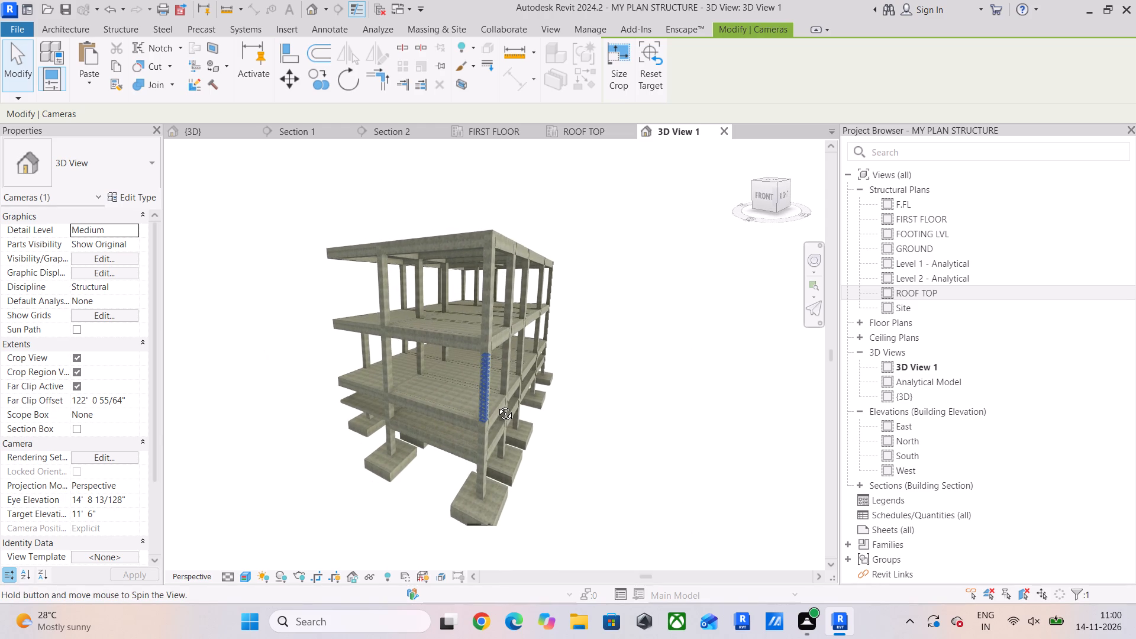
shift+middle_drag(496, 405, 502, 401)
middle_drag(493, 392, 493, 323)
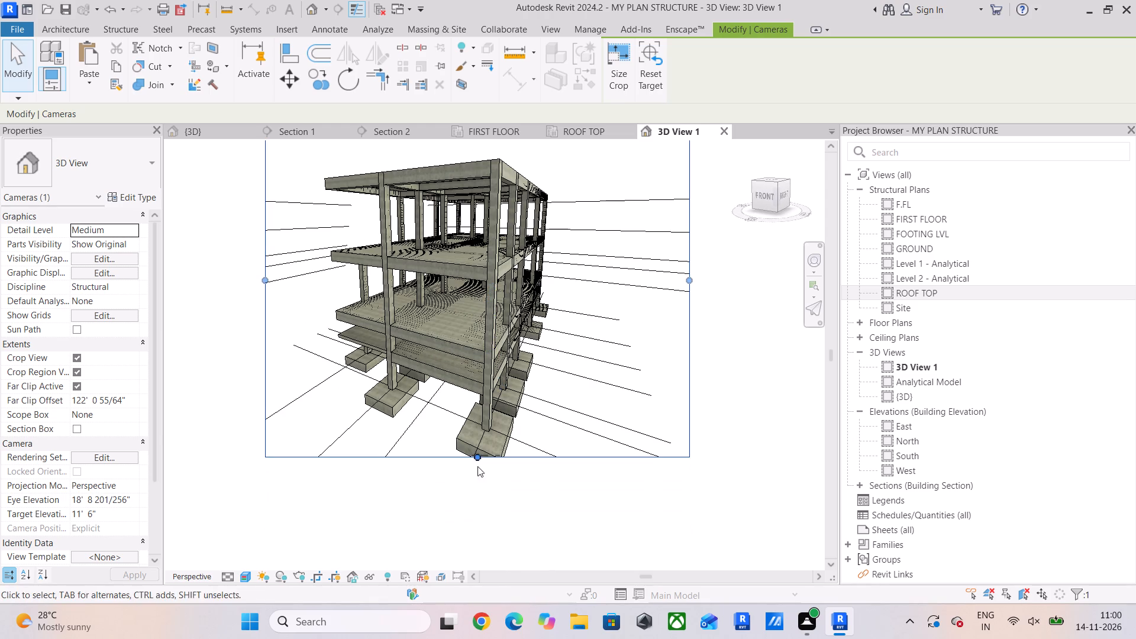
drag(476, 459, 475, 497)
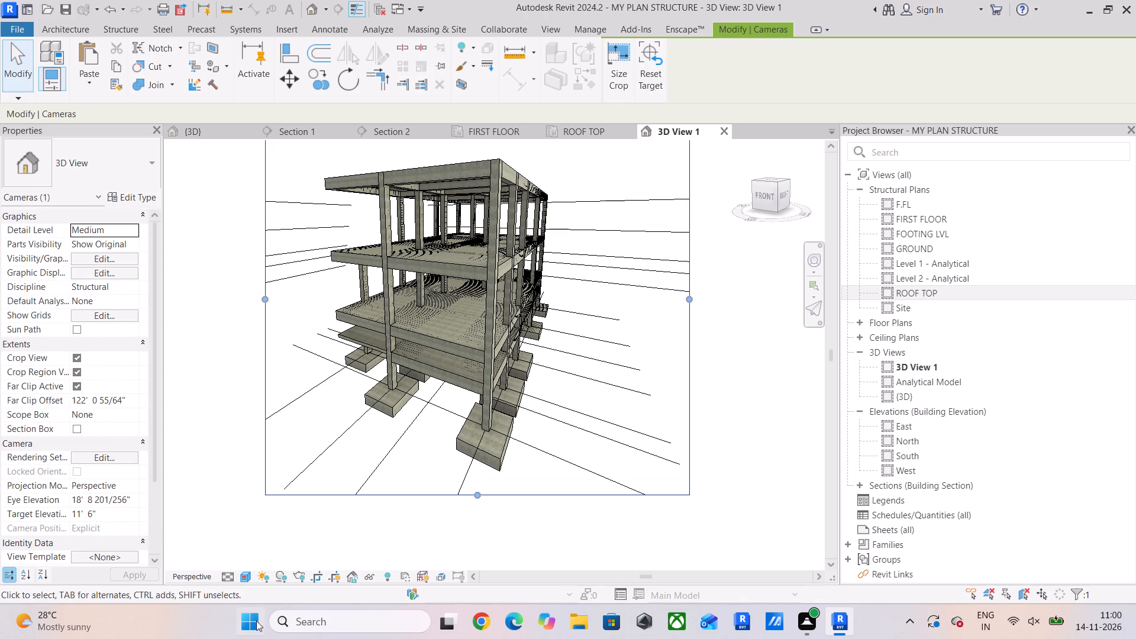
Set the camera view's visual style to Shaded.
click(238, 575)
click(287, 513)
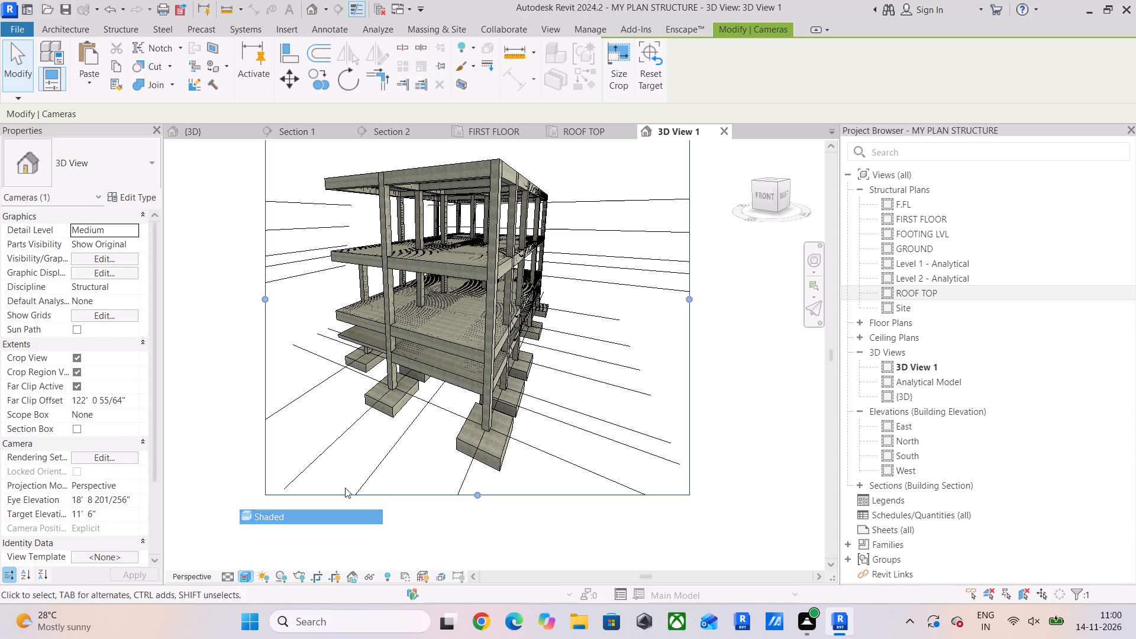
Inspect the shaded structure from its front-right corner, covering the upper floors, beams and columns and the nearest corner footing.
scroll(473, 336, up, 4)
scroll(473, 336, down, 5)
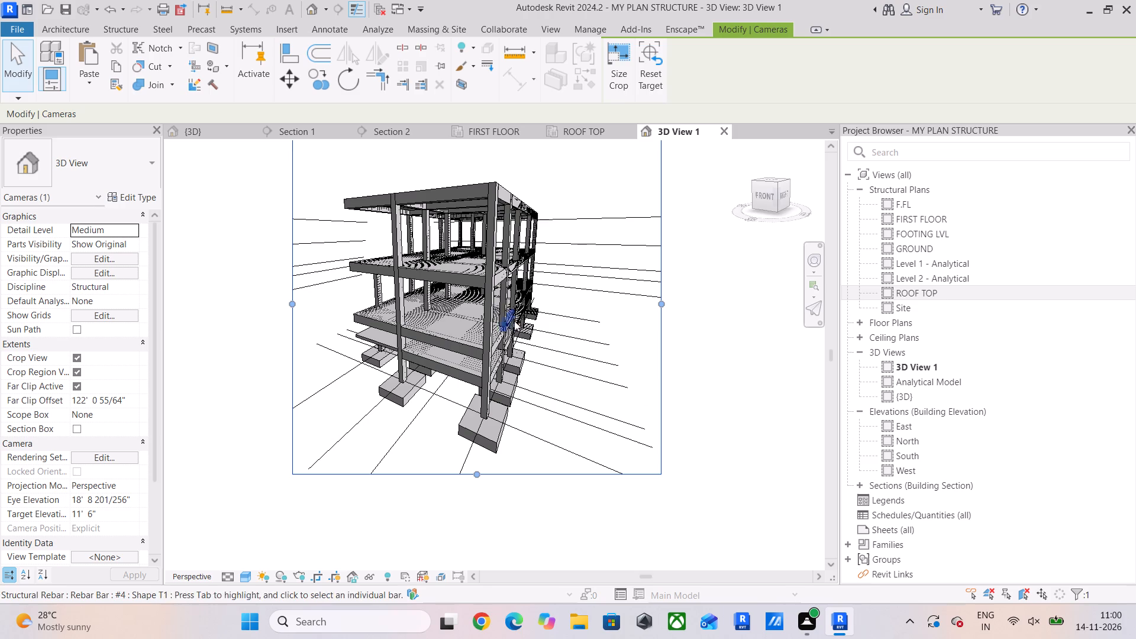
shift+middle_drag(511, 319, 485, 308)
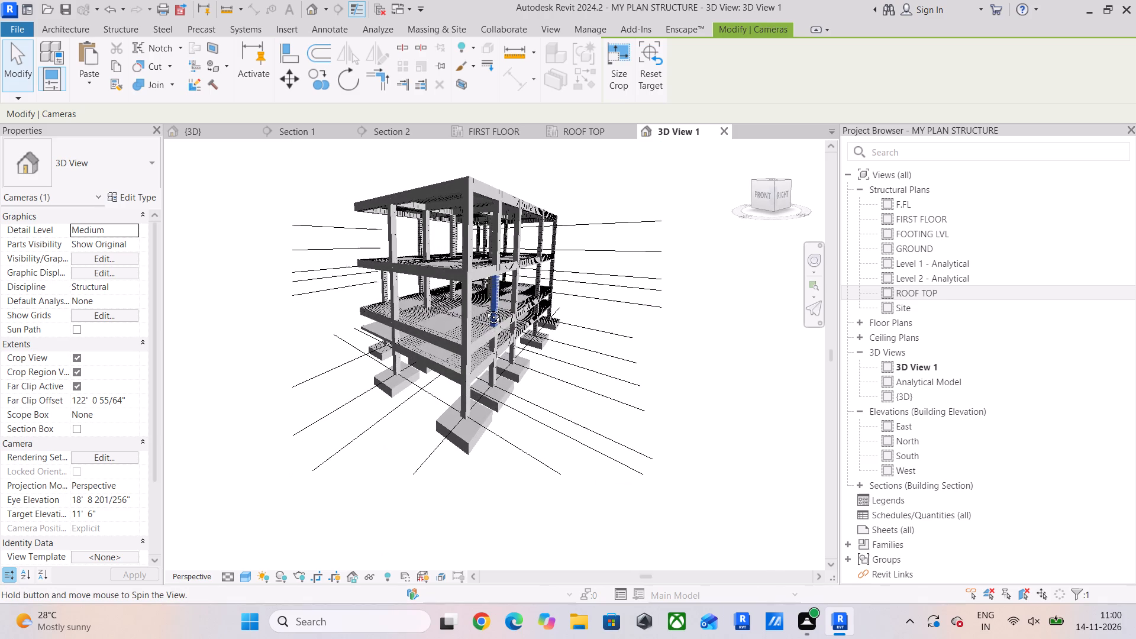
shift+middle_drag(485, 308, 493, 304)
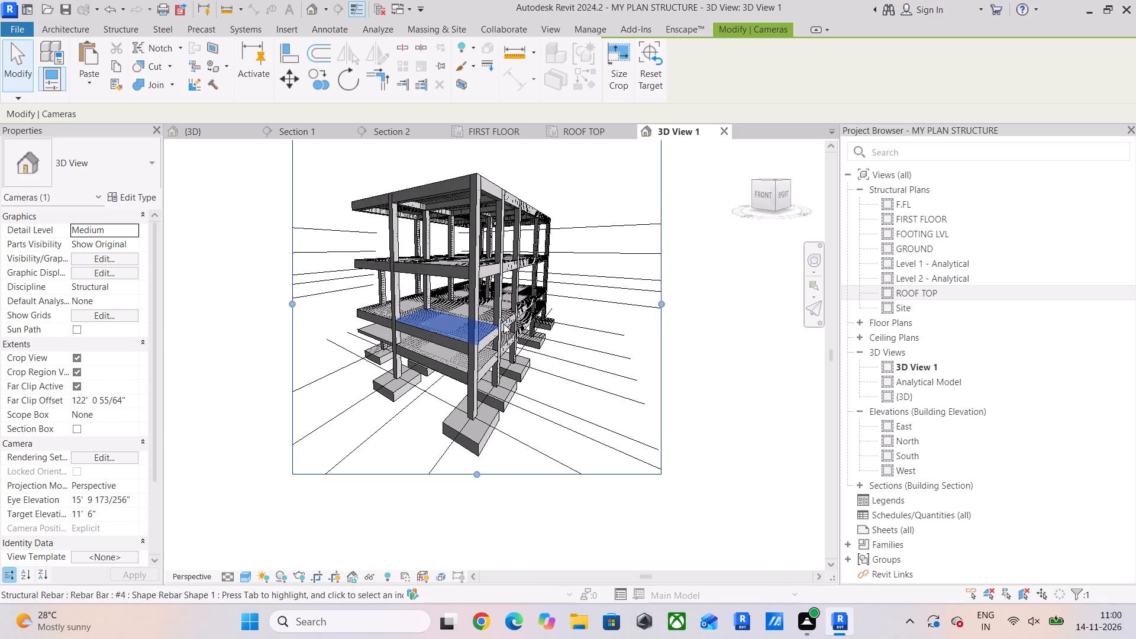
scroll(466, 218, up, 8)
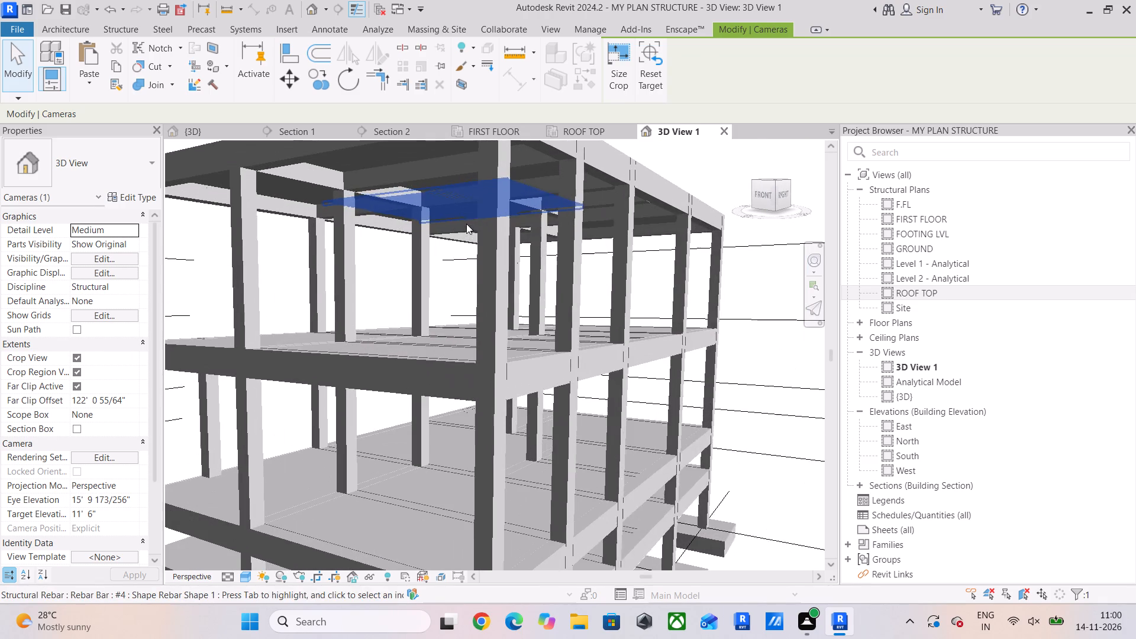
scroll(570, 350, down, 4)
scroll(628, 395, down, 2)
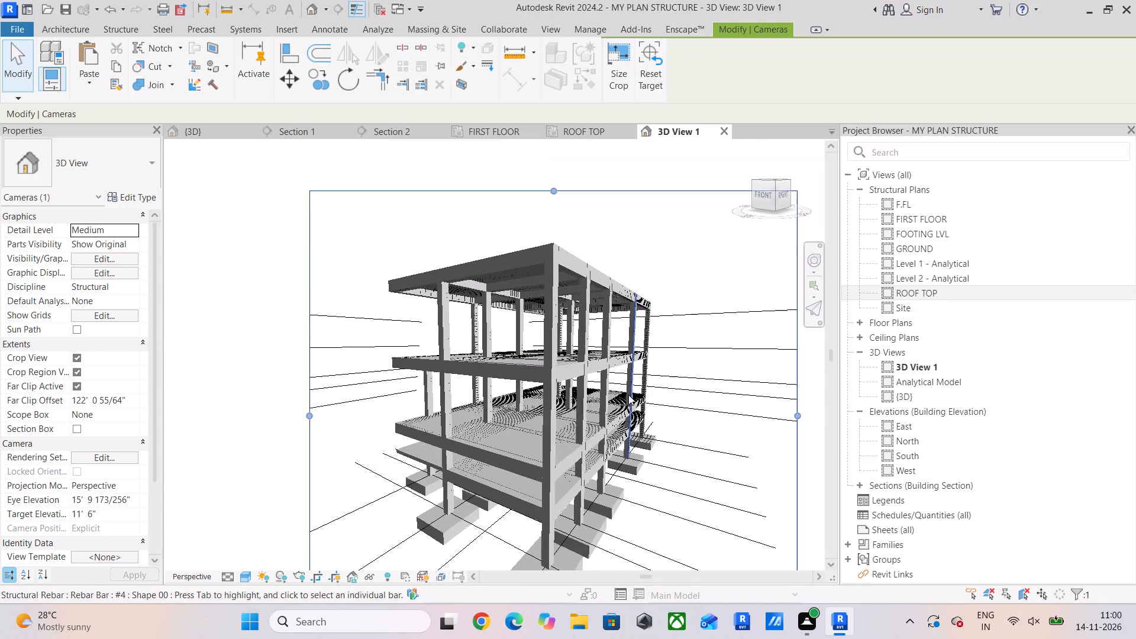
scroll(629, 395, down, 4)
middle_drag(629, 396, 538, 353)
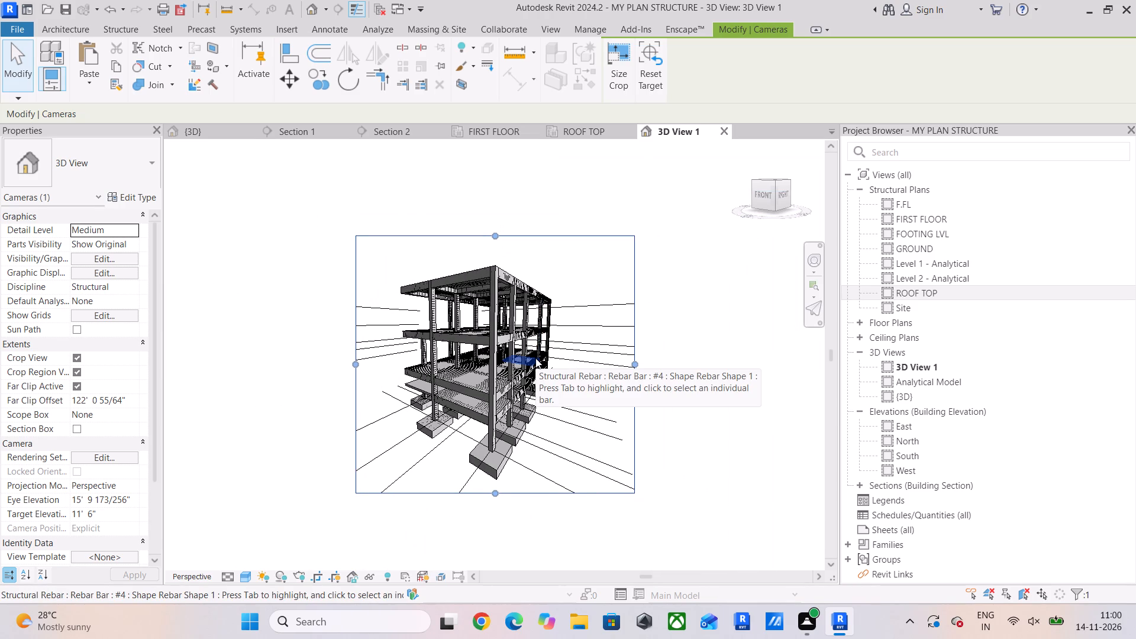
scroll(485, 509, up, 5)
scroll(510, 429, up, 5)
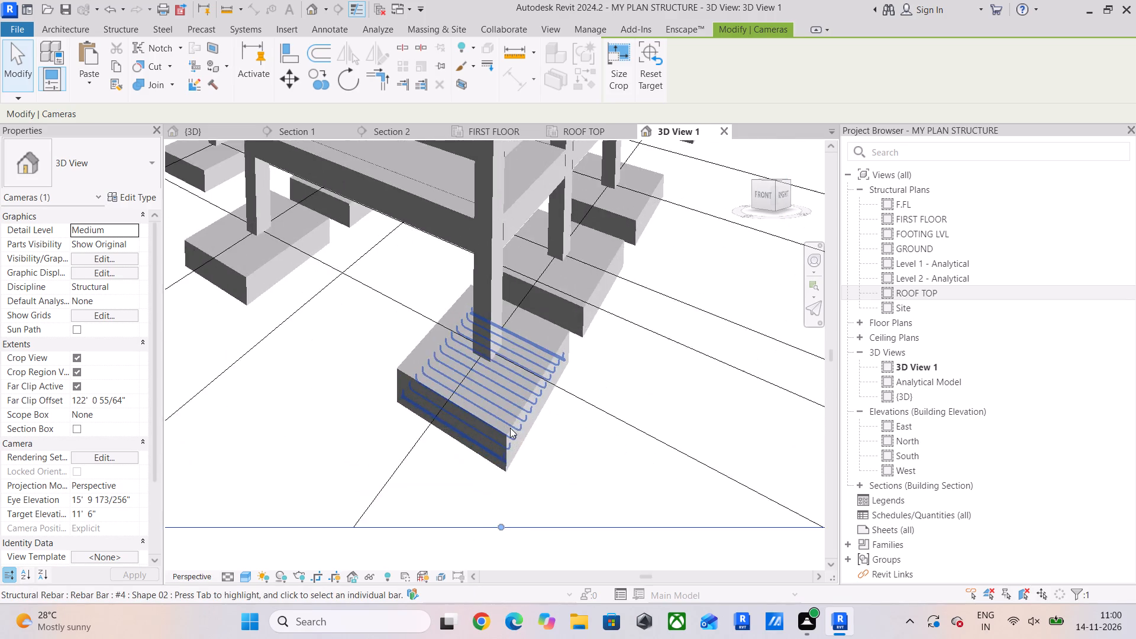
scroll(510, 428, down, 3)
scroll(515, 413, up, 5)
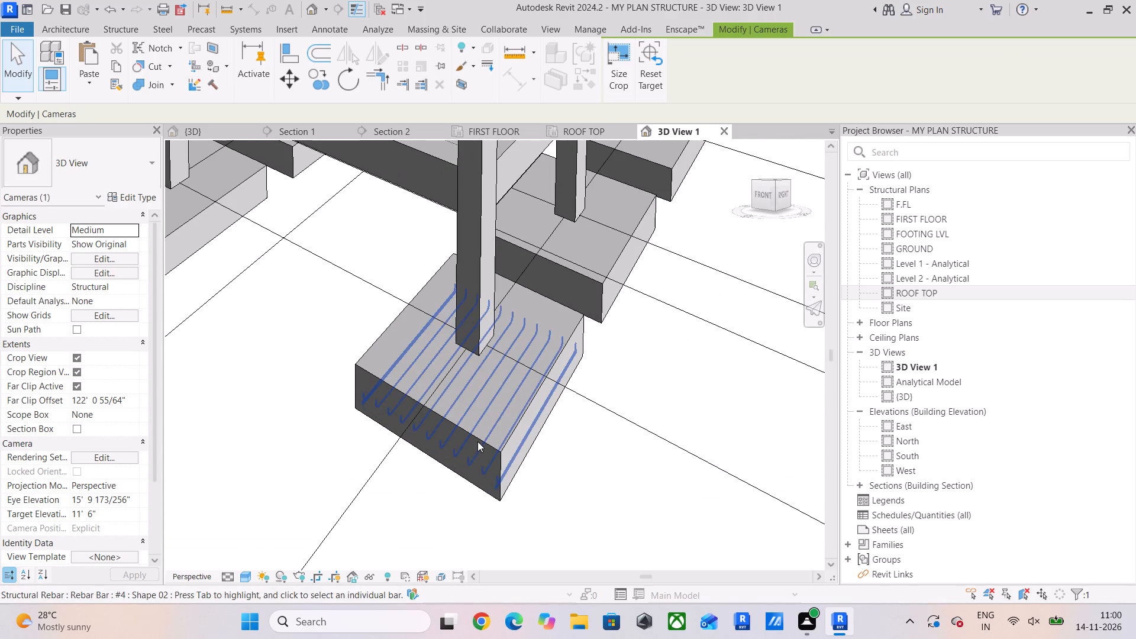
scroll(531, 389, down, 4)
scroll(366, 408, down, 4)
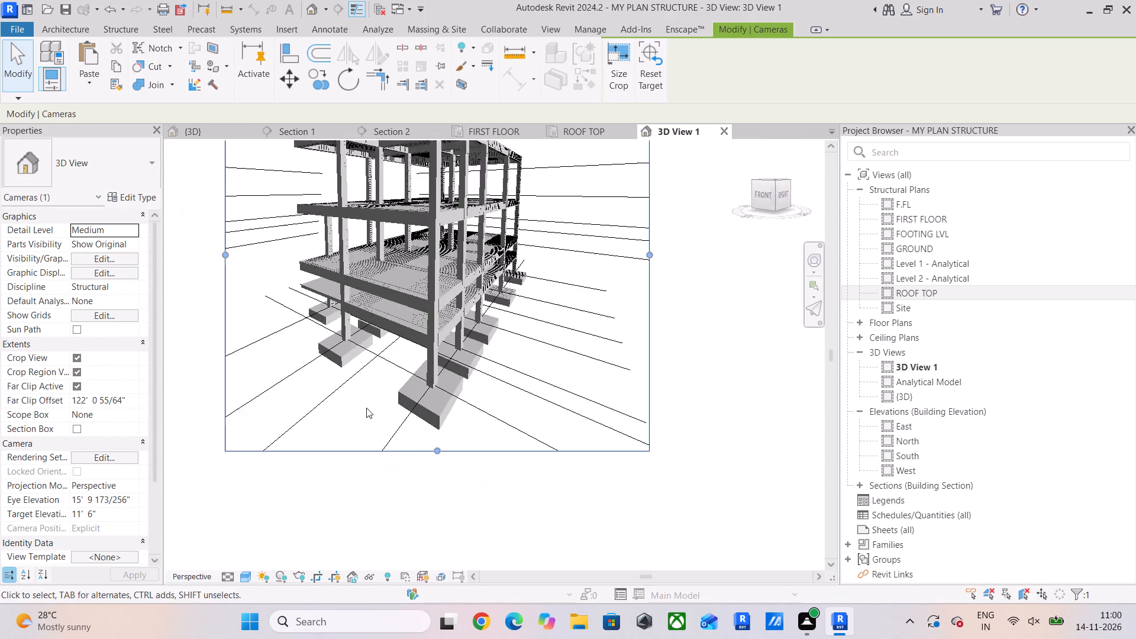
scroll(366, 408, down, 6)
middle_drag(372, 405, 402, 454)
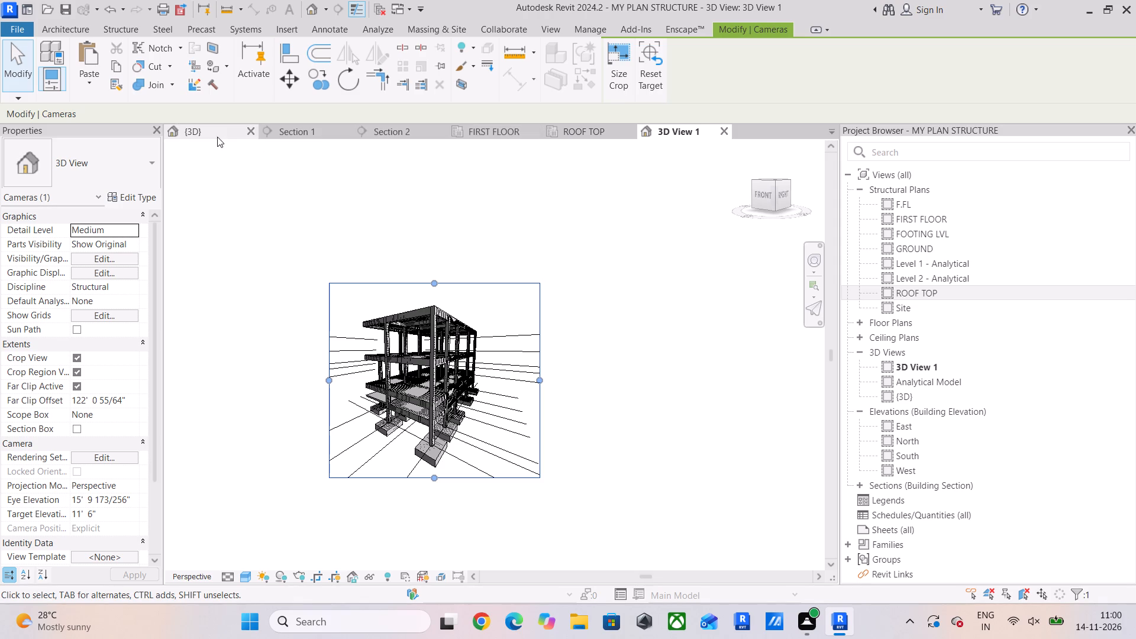
From the {3D} view, select the whole building filtered to Structural Rebar only and set it to show unobscured in 3D View 1.
click(198, 136)
scroll(392, 279, down, 4)
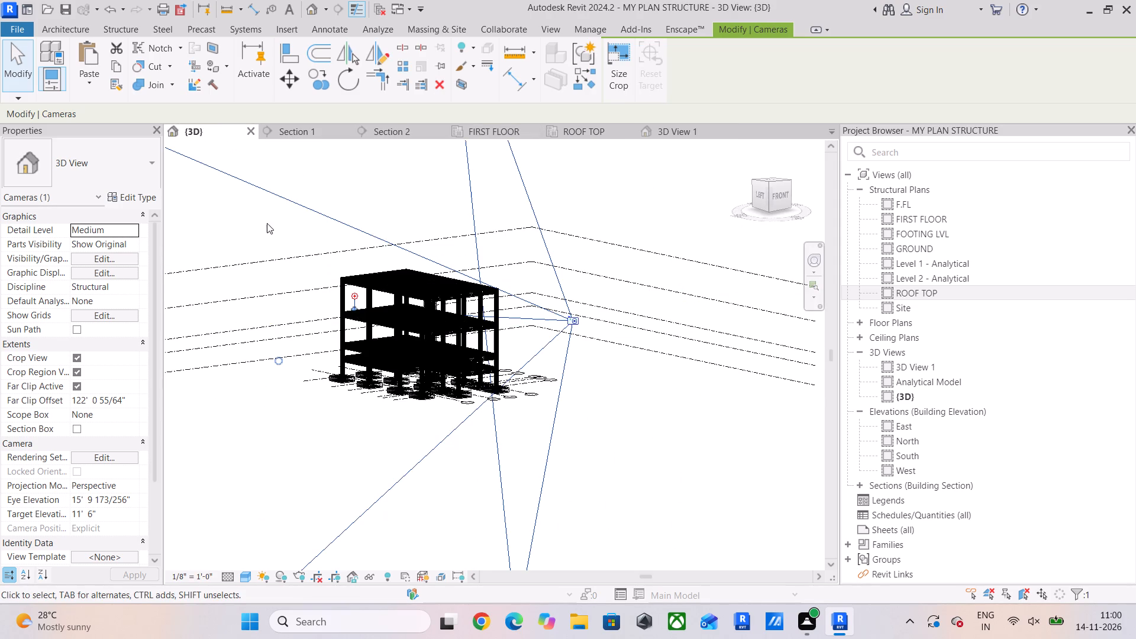
click(245, 221)
drag(257, 214, 601, 462)
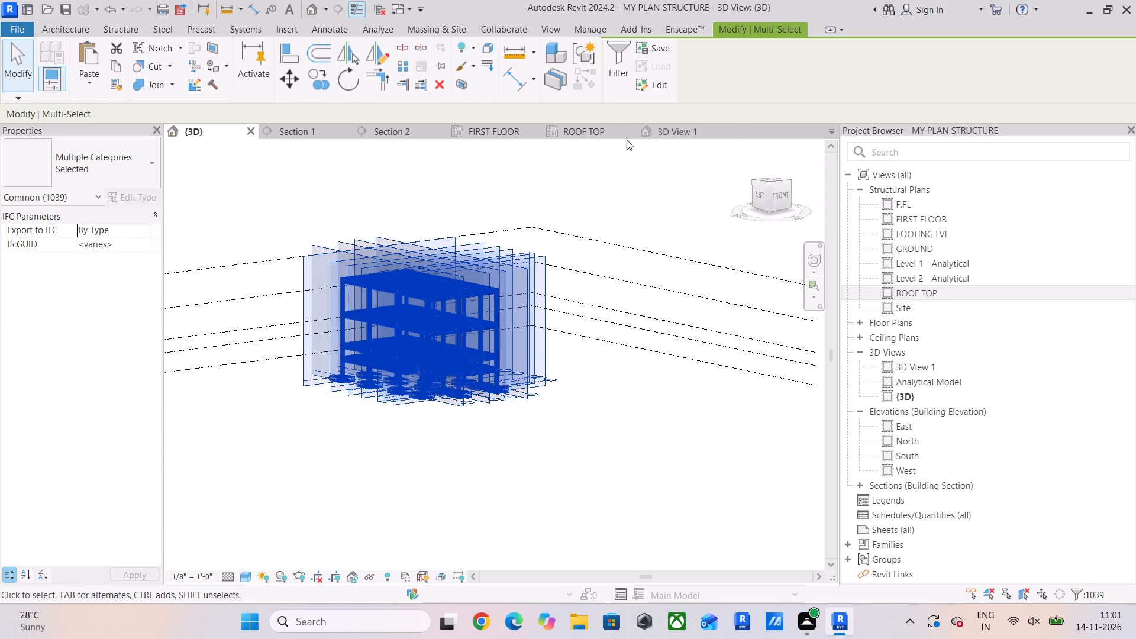
click(615, 76)
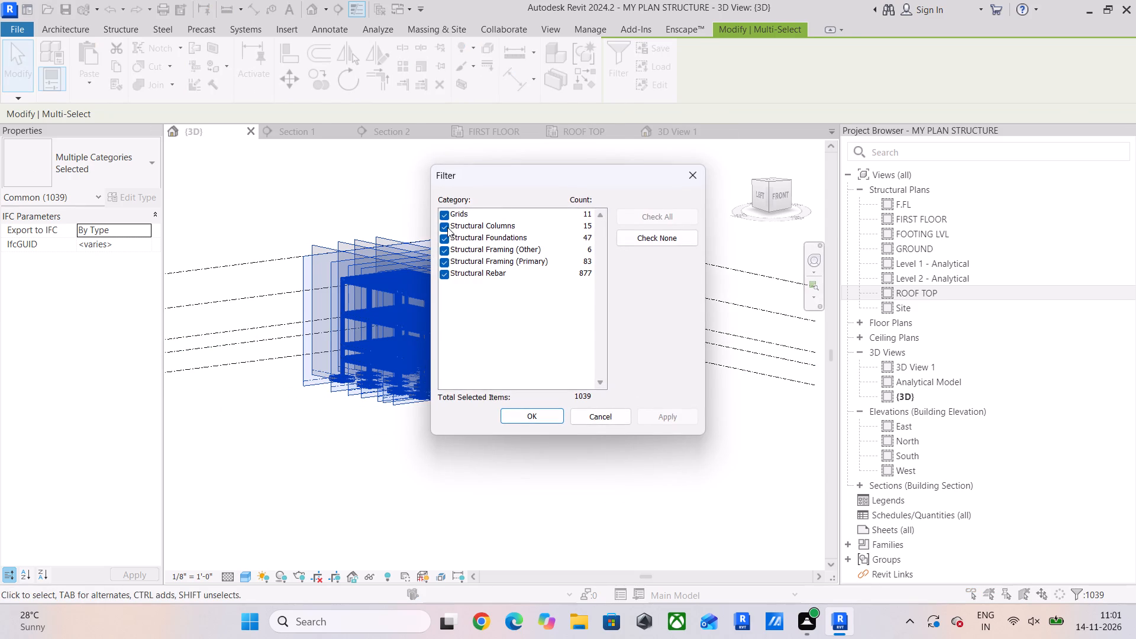
click(447, 227)
click(442, 215)
click(443, 240)
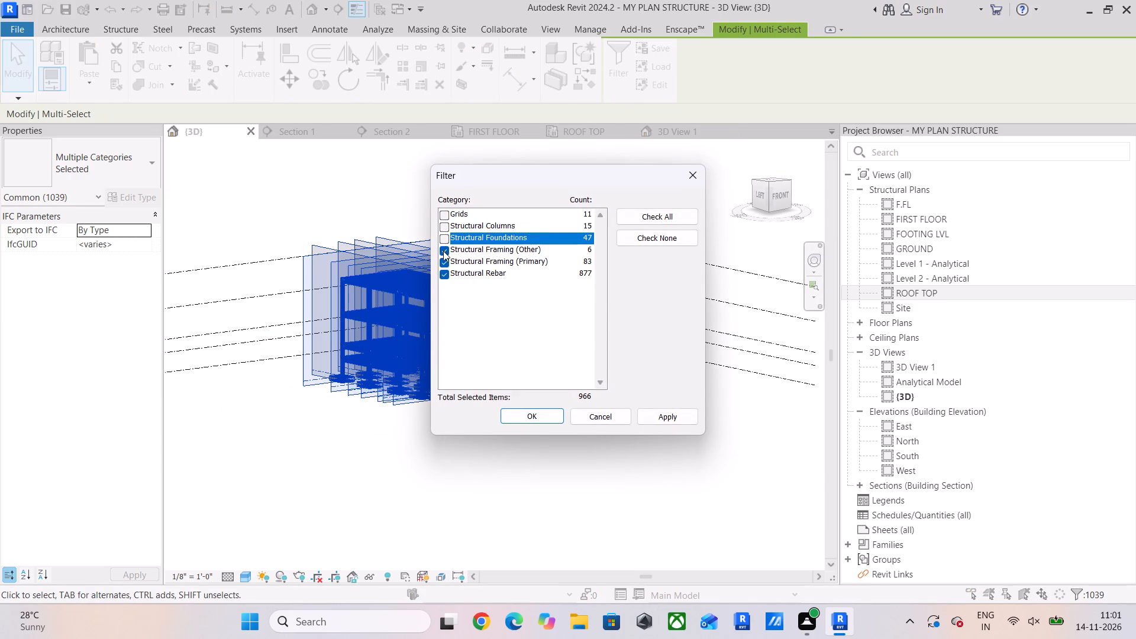
click(443, 251)
click(441, 265)
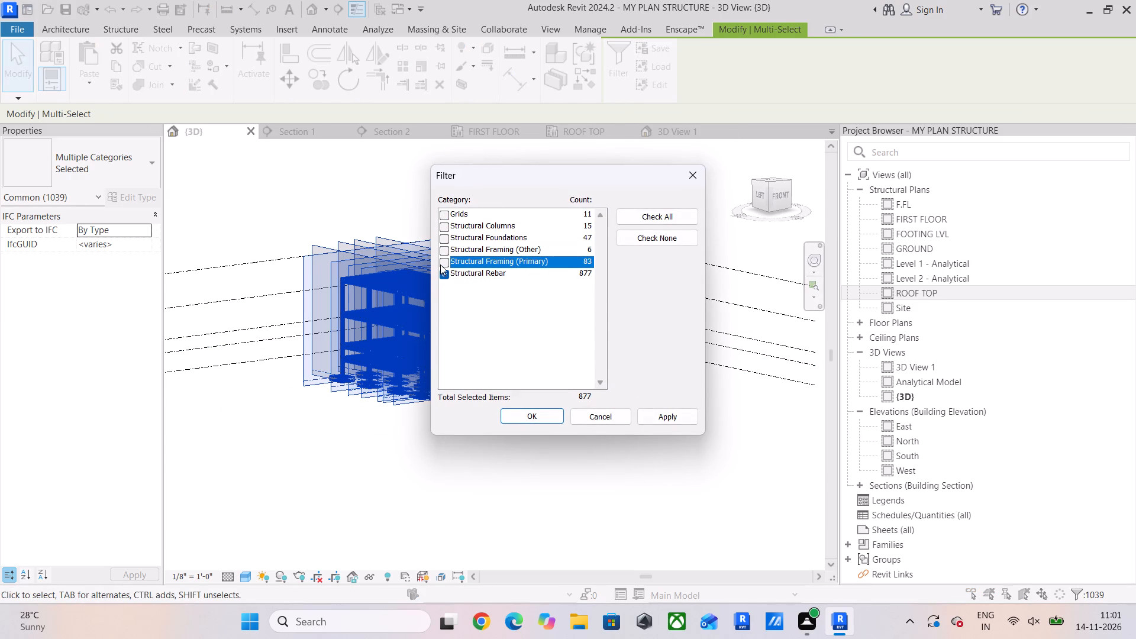
click(539, 416)
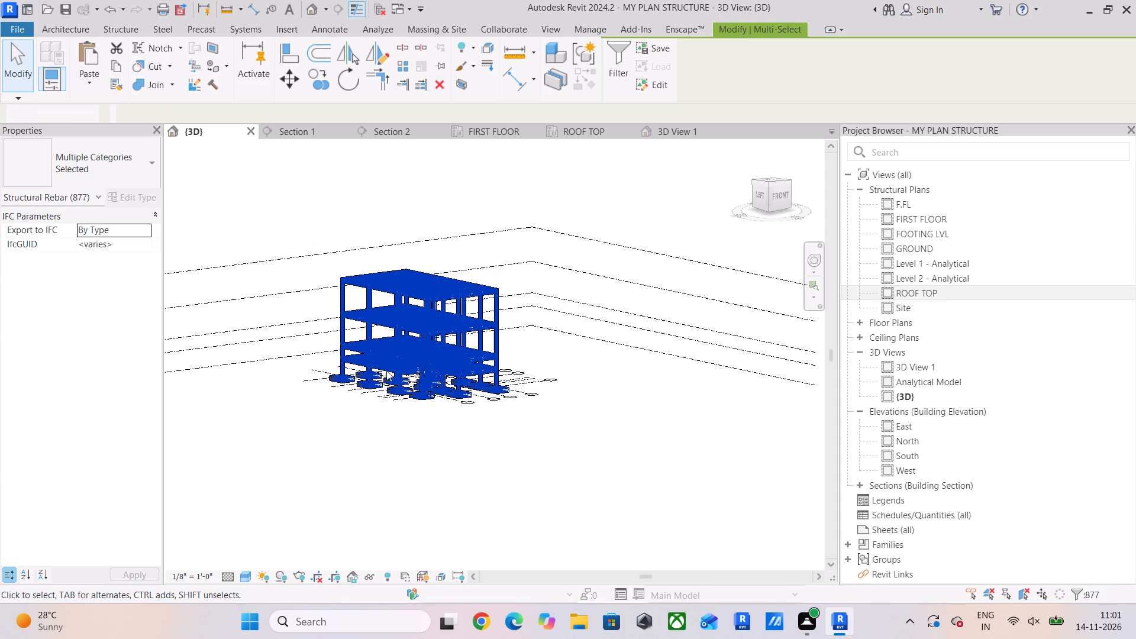
scroll(389, 230, up, 5)
scroll(333, 286, up, 5)
scroll(212, 364, up, 5)
scroll(267, 285, down, 5)
scroll(143, 277, down, 3)
scroll(118, 375, down, 2)
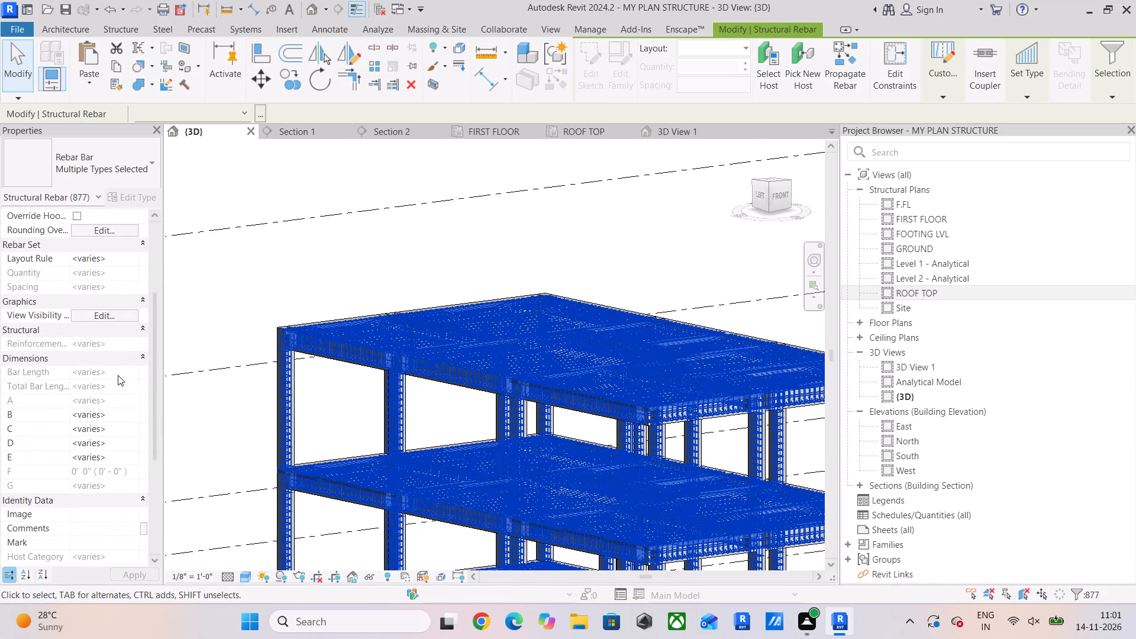
click(115, 312)
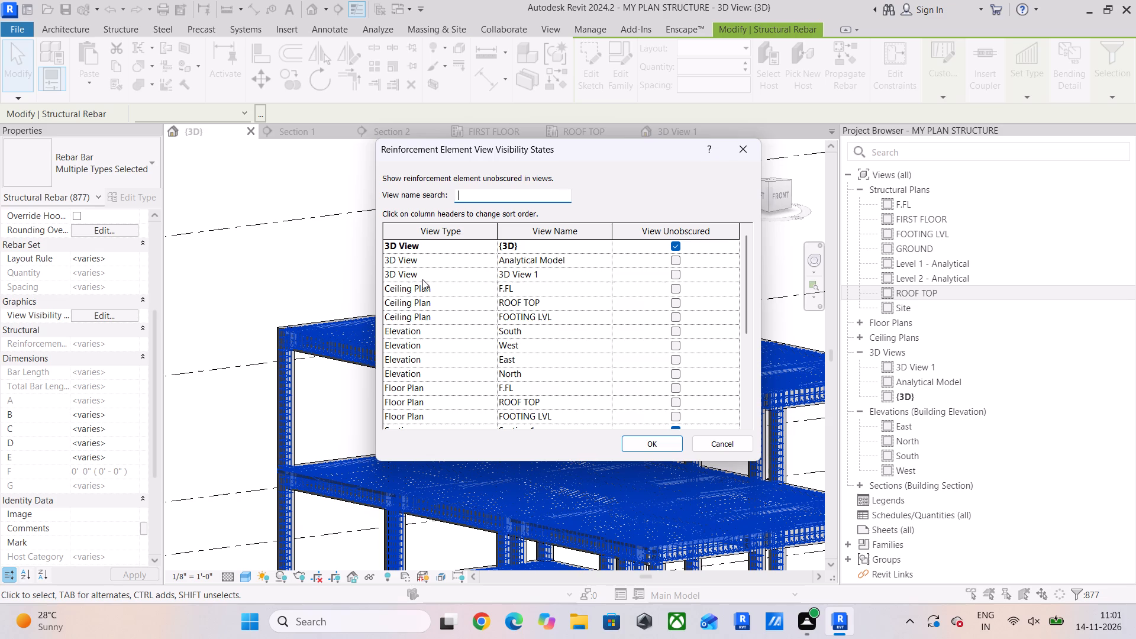
scroll(491, 291, down, 2)
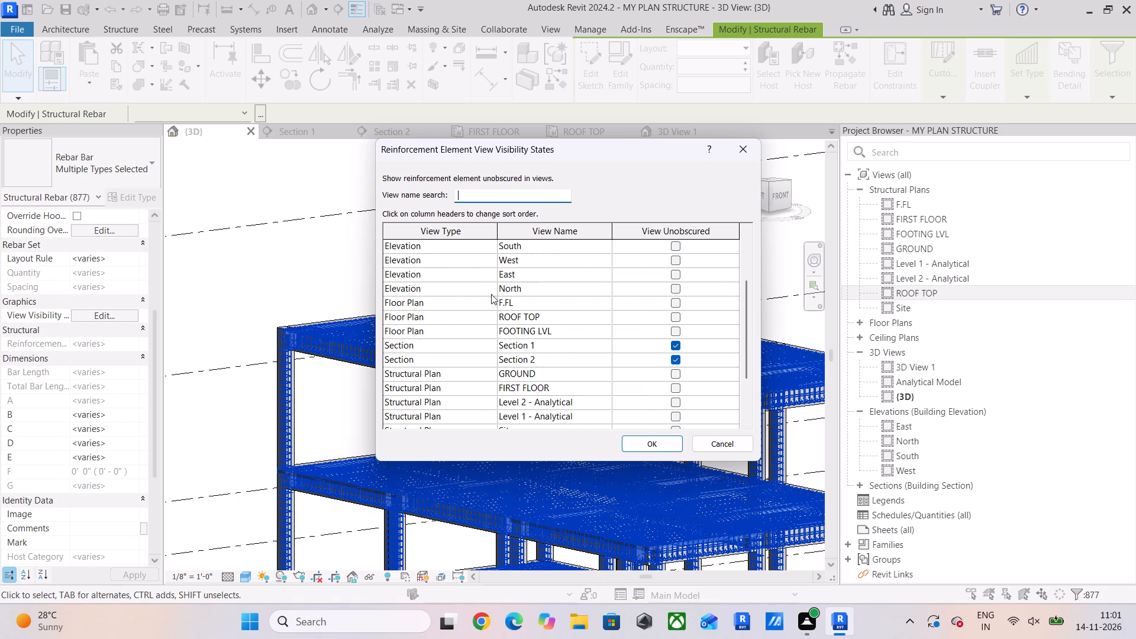
scroll(457, 339, down, 3)
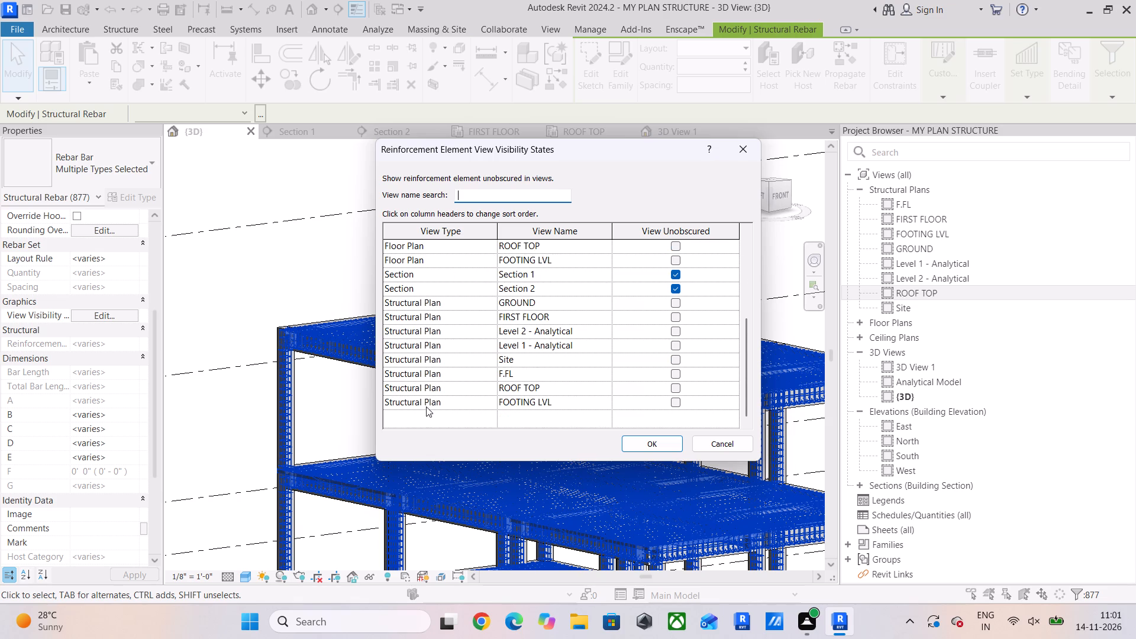
scroll(425, 389, up, 4)
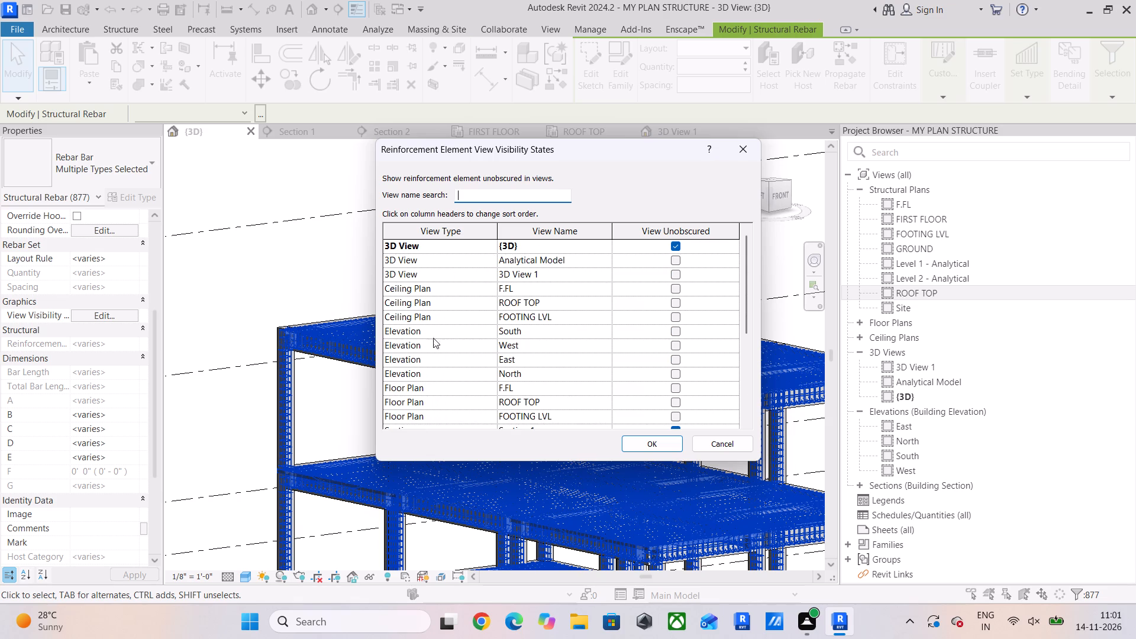
scroll(433, 318, up, 4)
scroll(485, 347, down, 1)
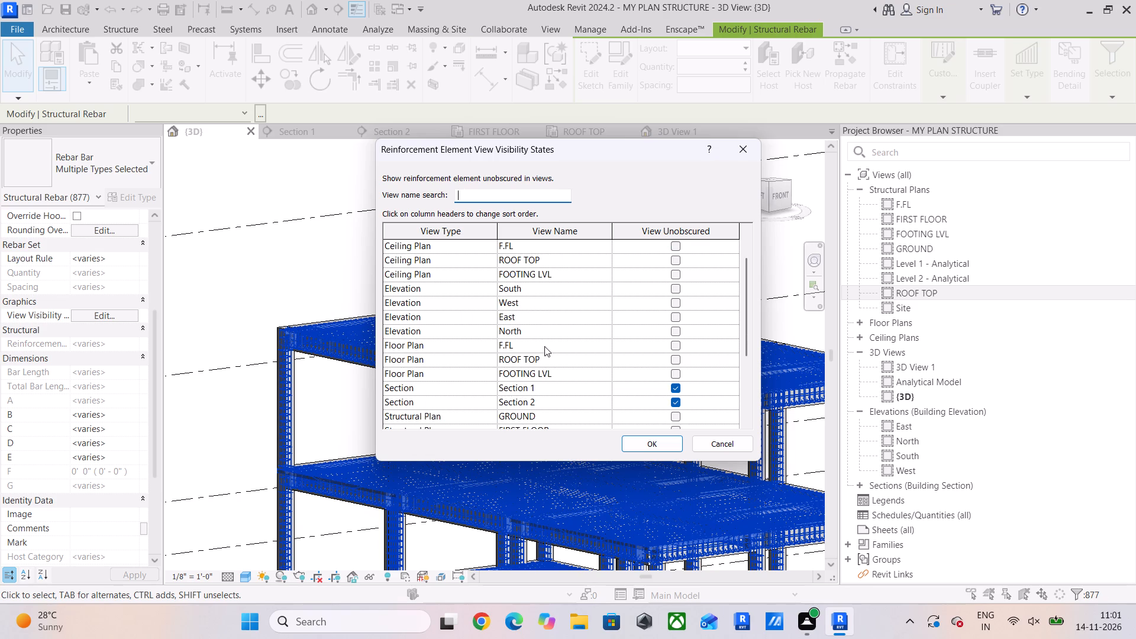
scroll(544, 346, down, 3)
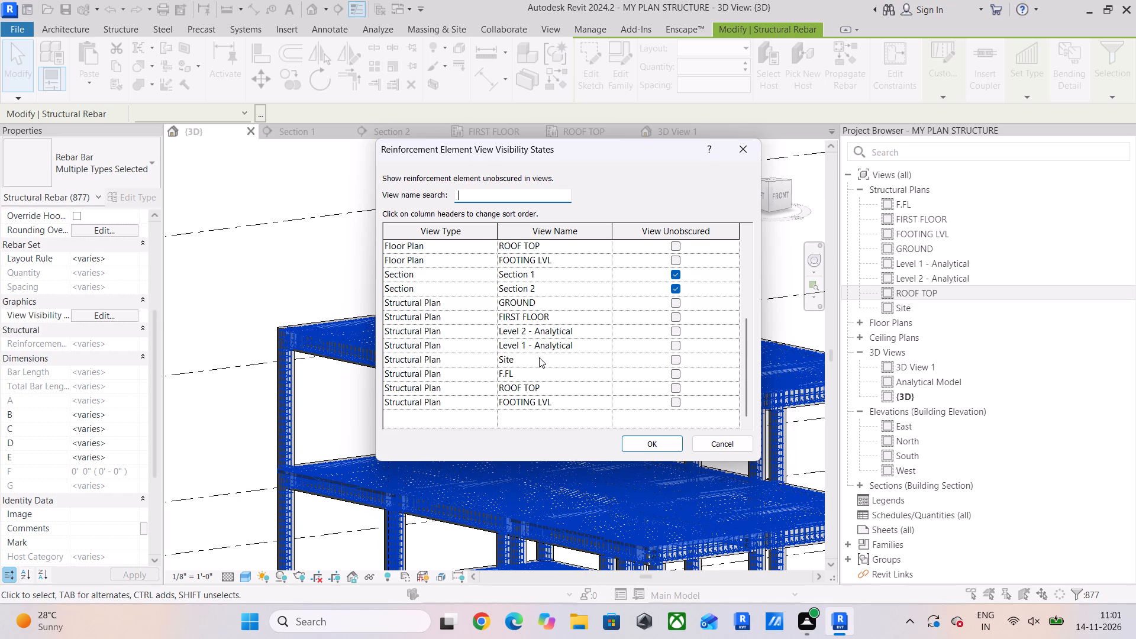
scroll(539, 357, up, 2)
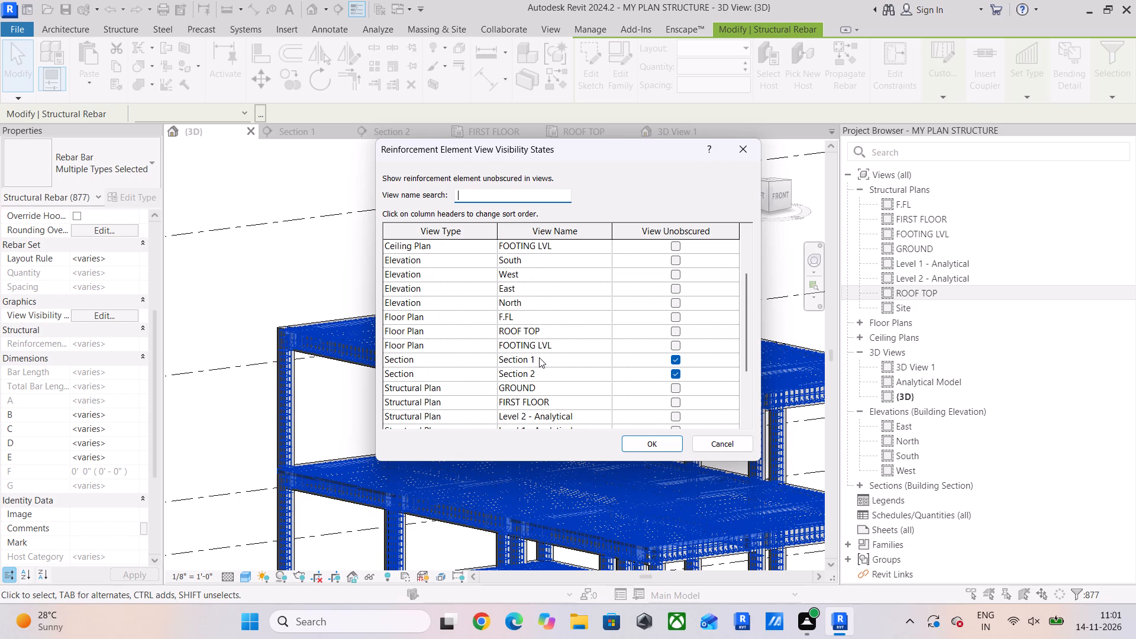
scroll(539, 357, up, 6)
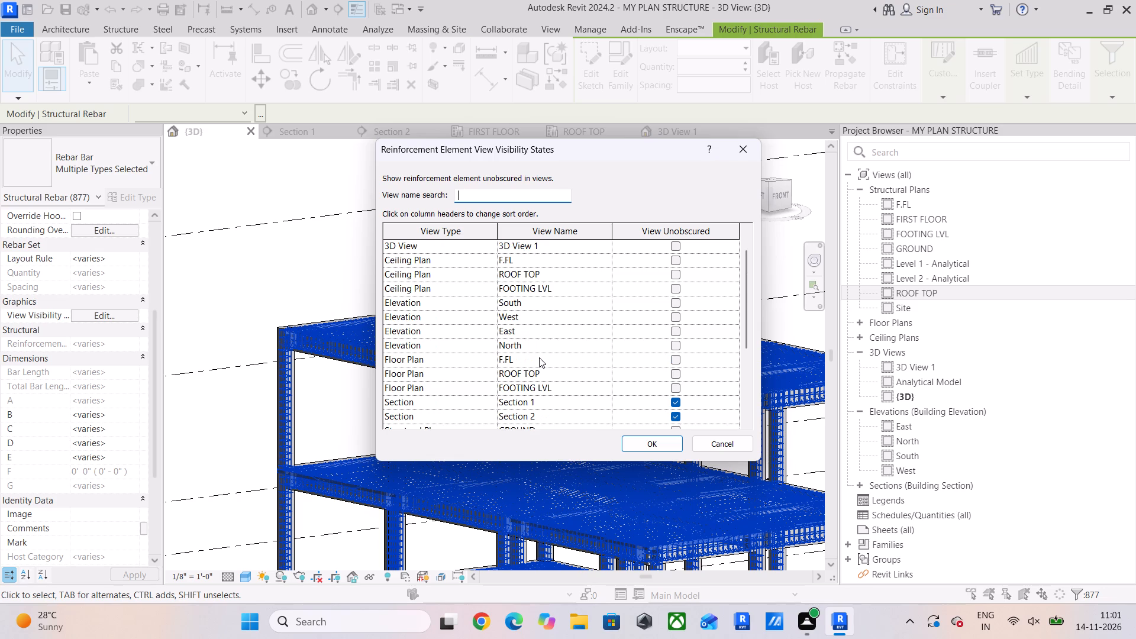
click(676, 276)
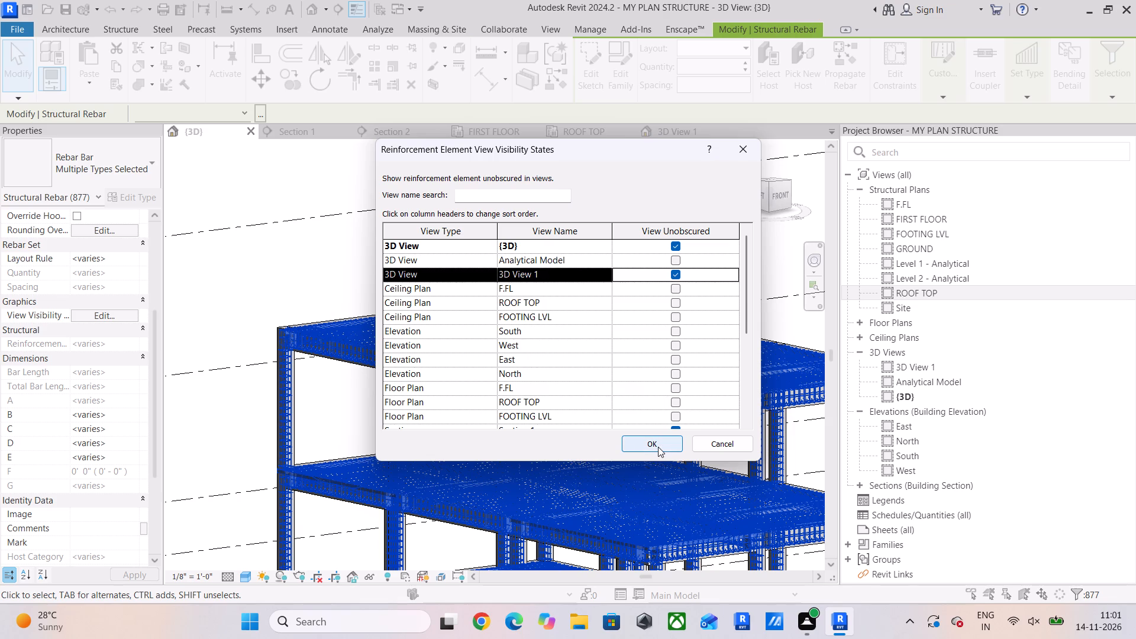
click(658, 447)
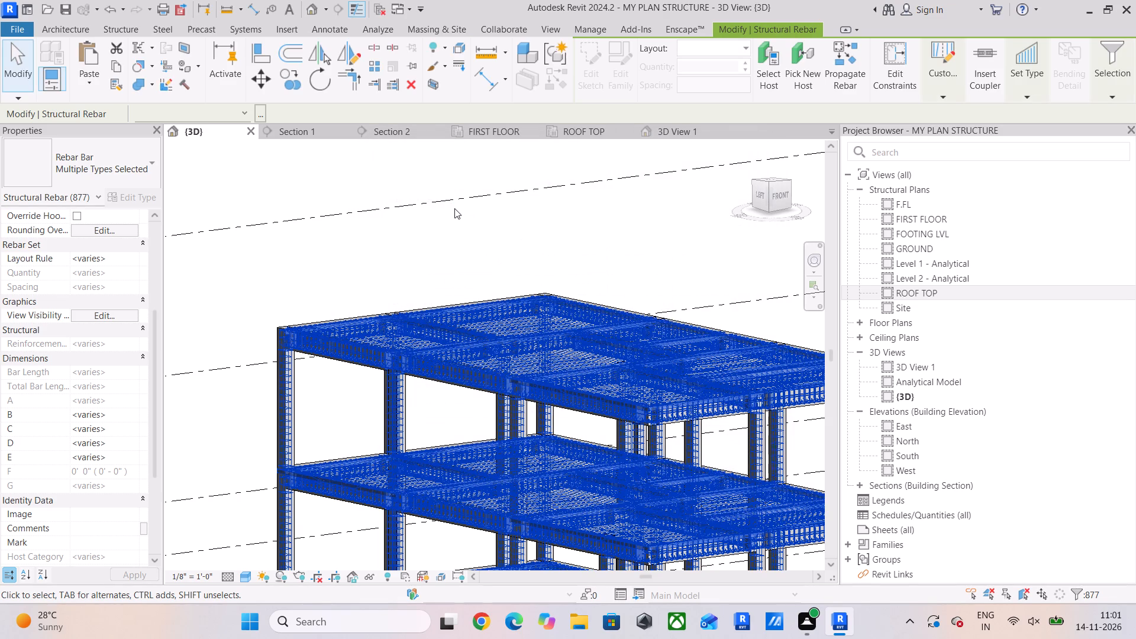
Return to 3D View 1, clear the rebar selection and change the visual style to show material textures on the concrete.
click(672, 125)
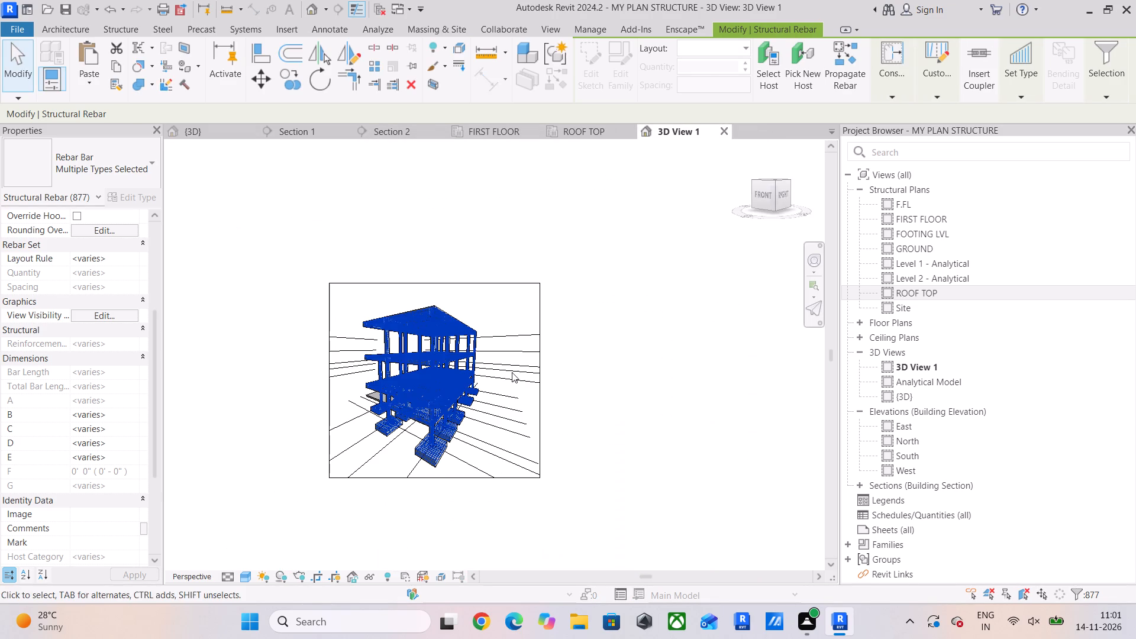
click(673, 350)
scroll(438, 356, up, 7)
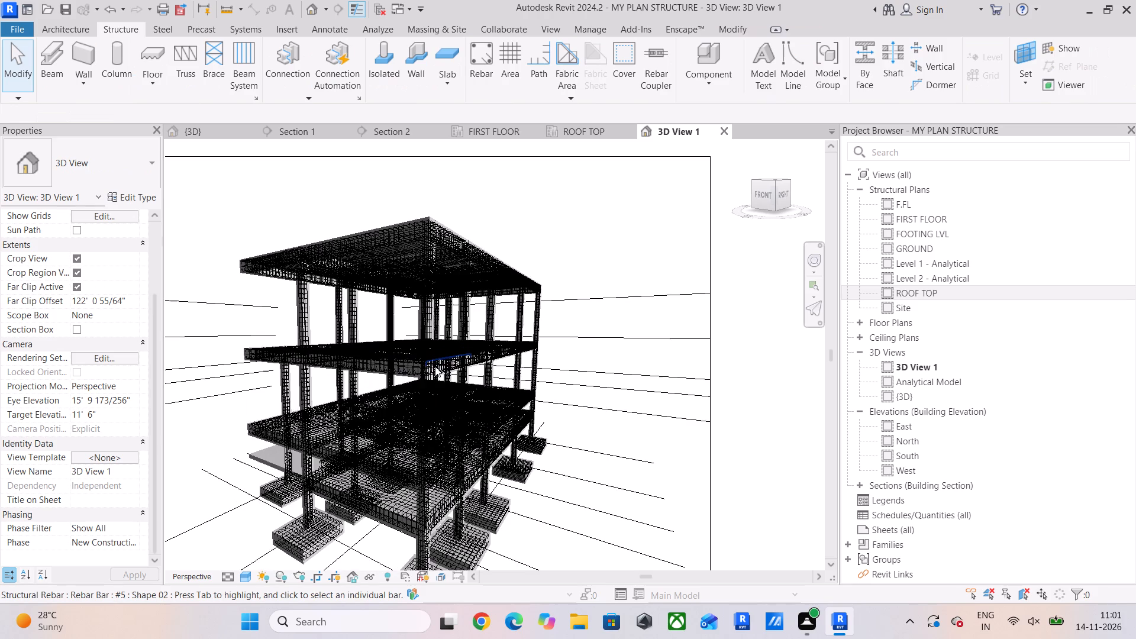
scroll(435, 366, down, 4)
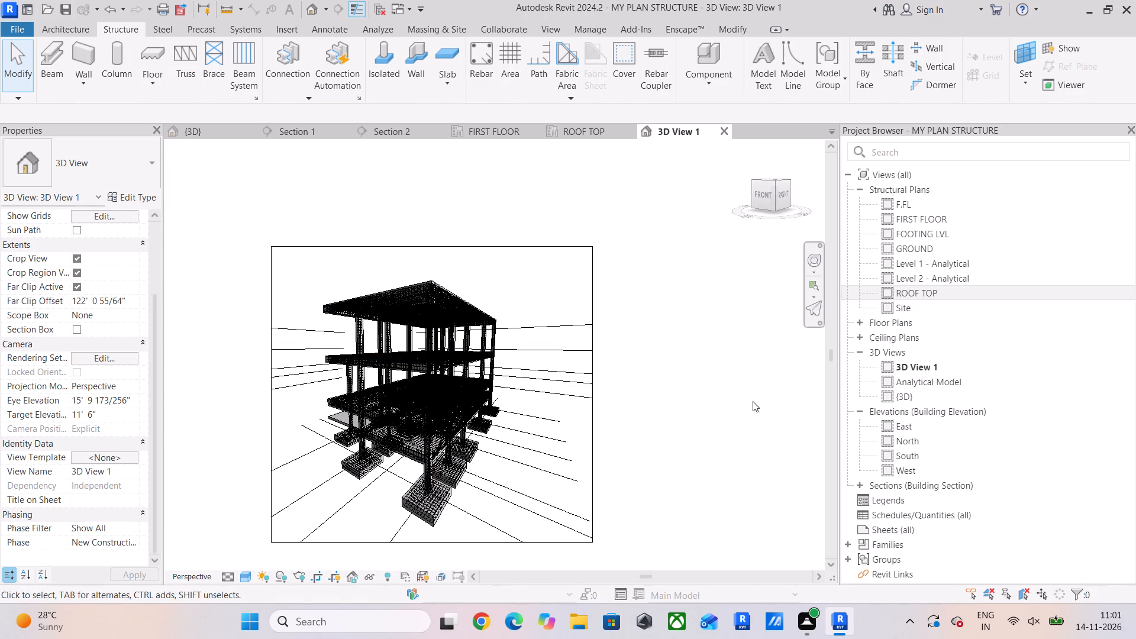
click(248, 573)
click(273, 561)
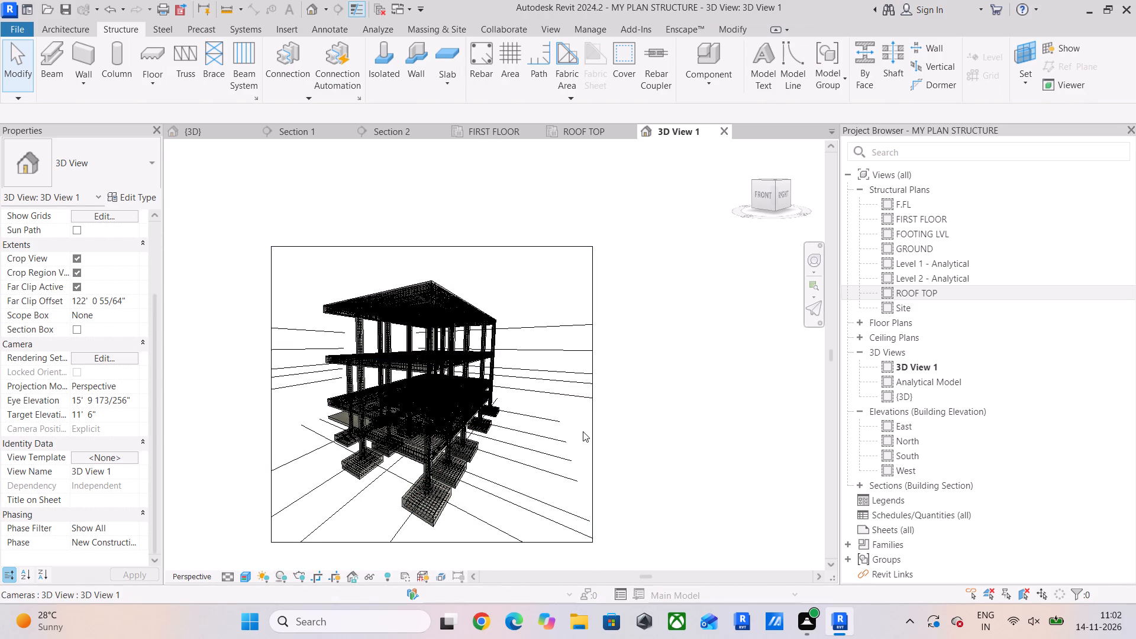
Inspect the reinforcement through the slabs, beams, columns and footings in the camera view.
scroll(415, 415, up, 5)
scroll(401, 293, up, 4)
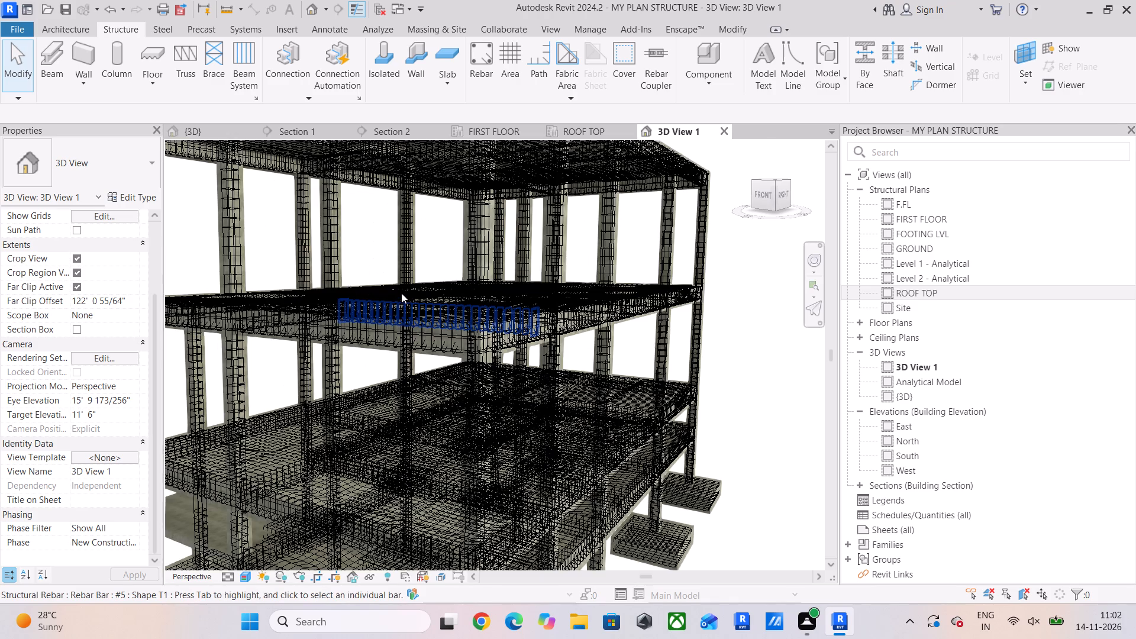
scroll(401, 293, down, 6)
scroll(466, 337, down, 3)
scroll(531, 351, down, 1)
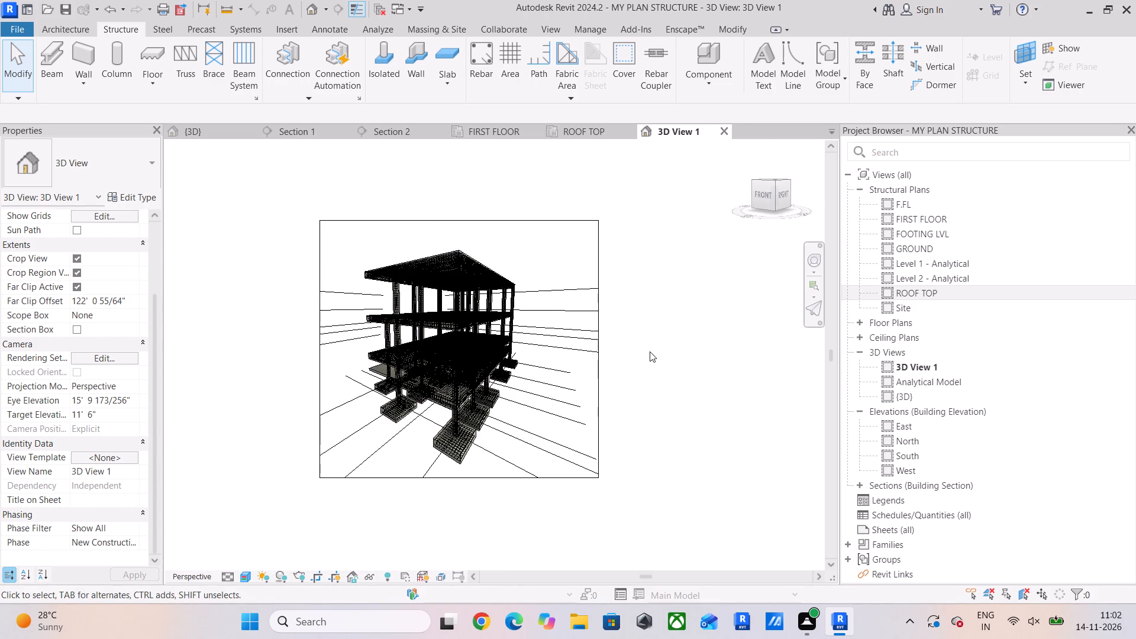
middle_drag(651, 351, 664, 362)
scroll(664, 362, down, 1)
scroll(657, 348, up, 3)
middle_drag(672, 349, 735, 344)
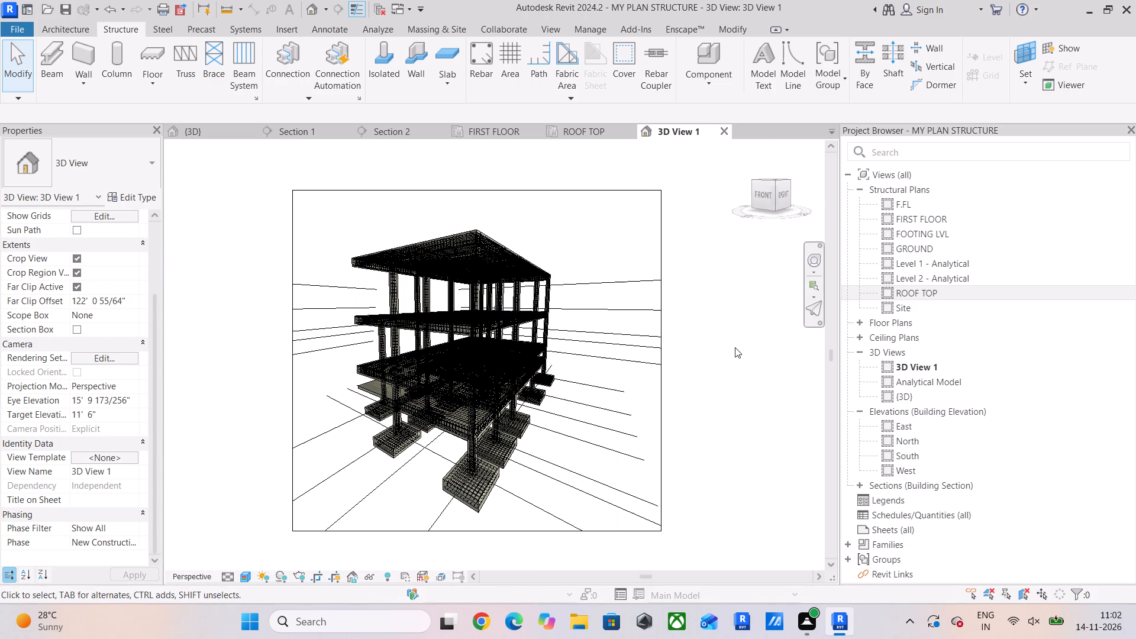
Render 3D View 1 at Medium quality with the Exterior: Sun and Artificial lighting scheme and examine the rendered structure.
text(RR)
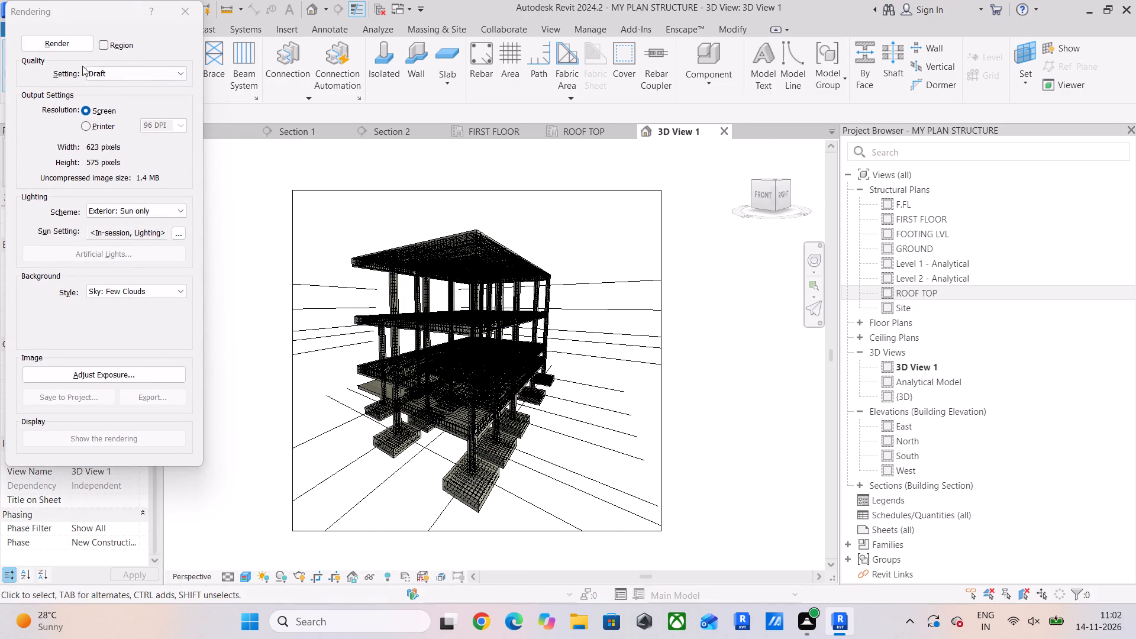
click(143, 74)
click(133, 96)
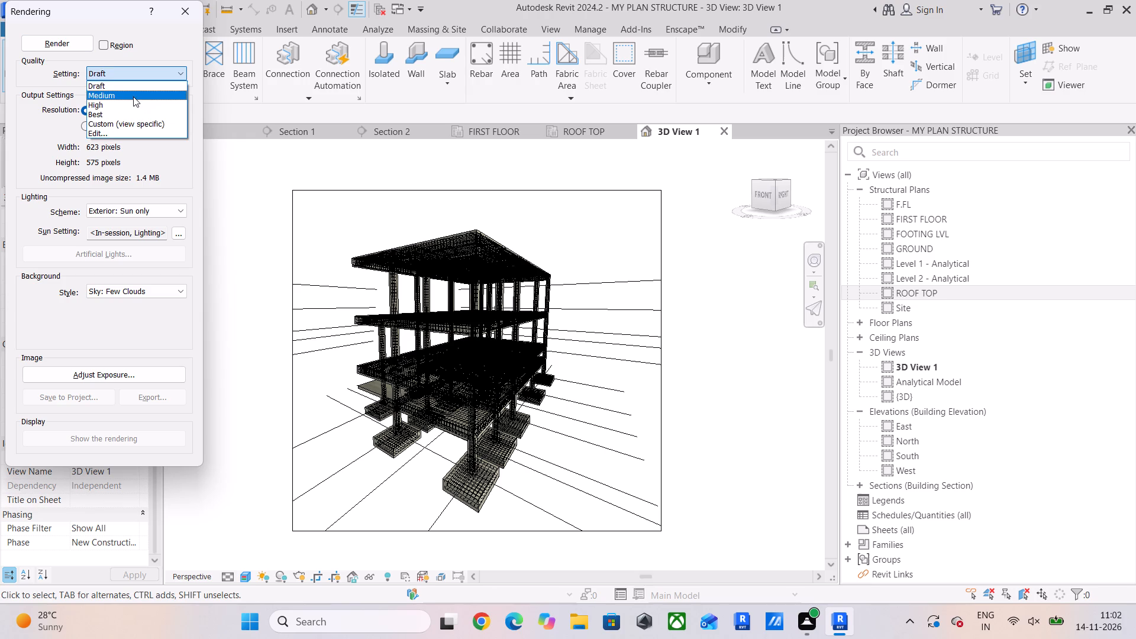
click(159, 211)
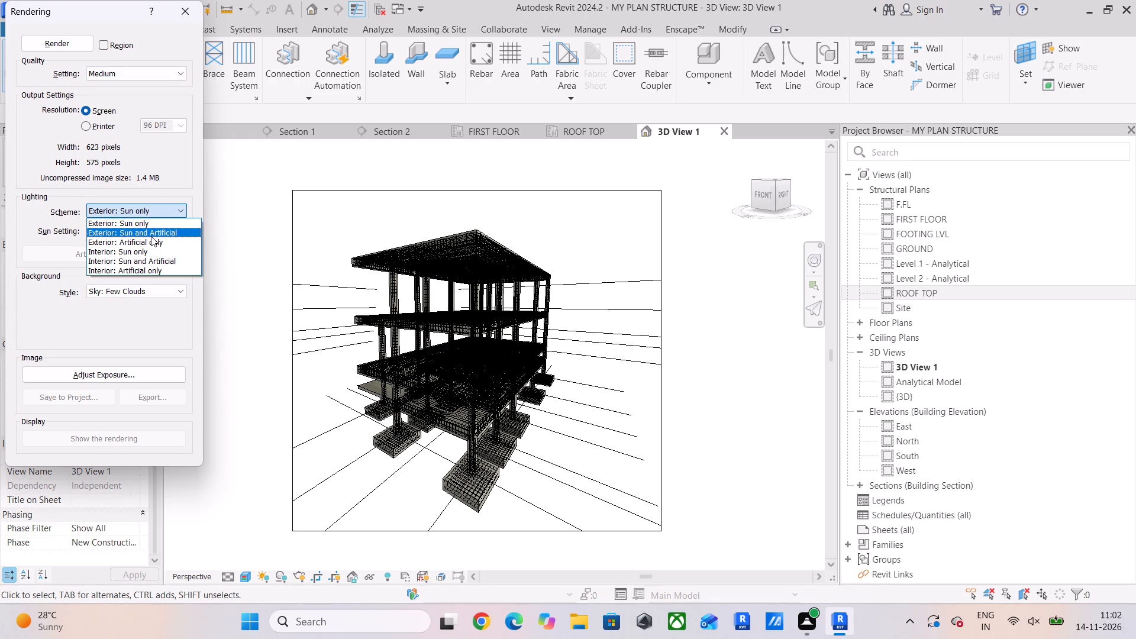
click(151, 235)
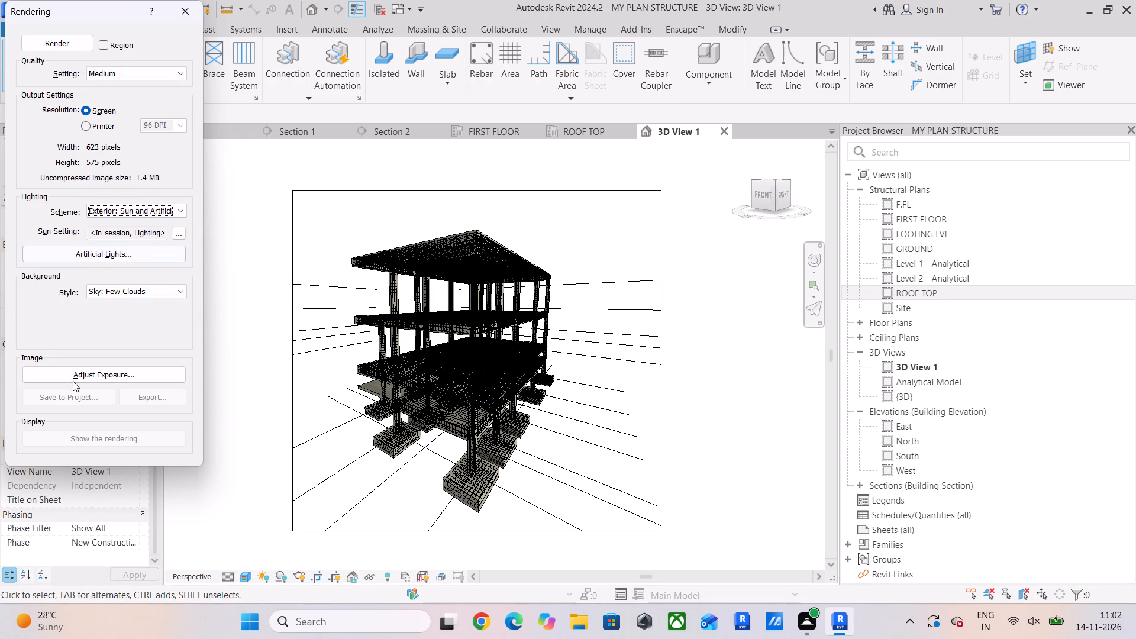
click(57, 37)
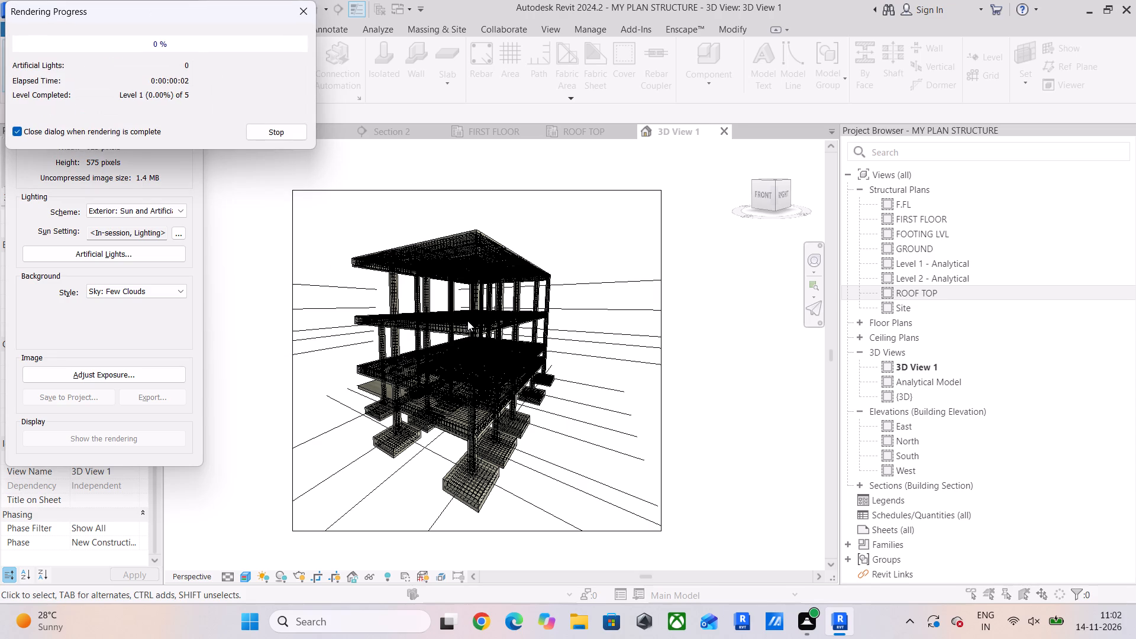
scroll(510, 393, up, 3)
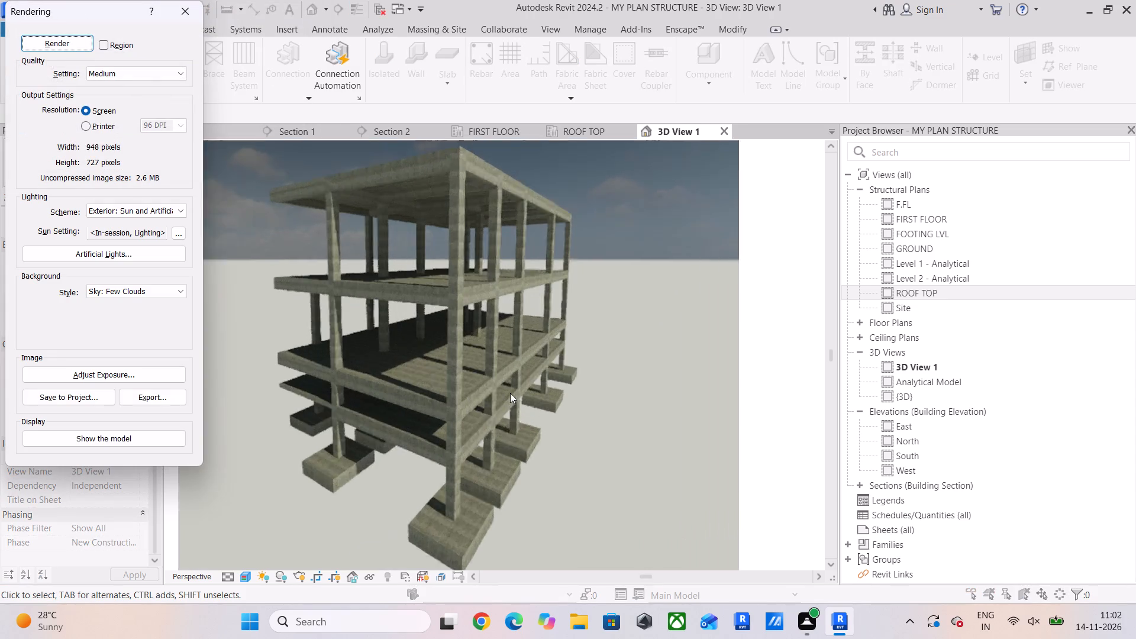
scroll(510, 393, up, 2)
scroll(460, 370, up, 6)
scroll(446, 366, down, 11)
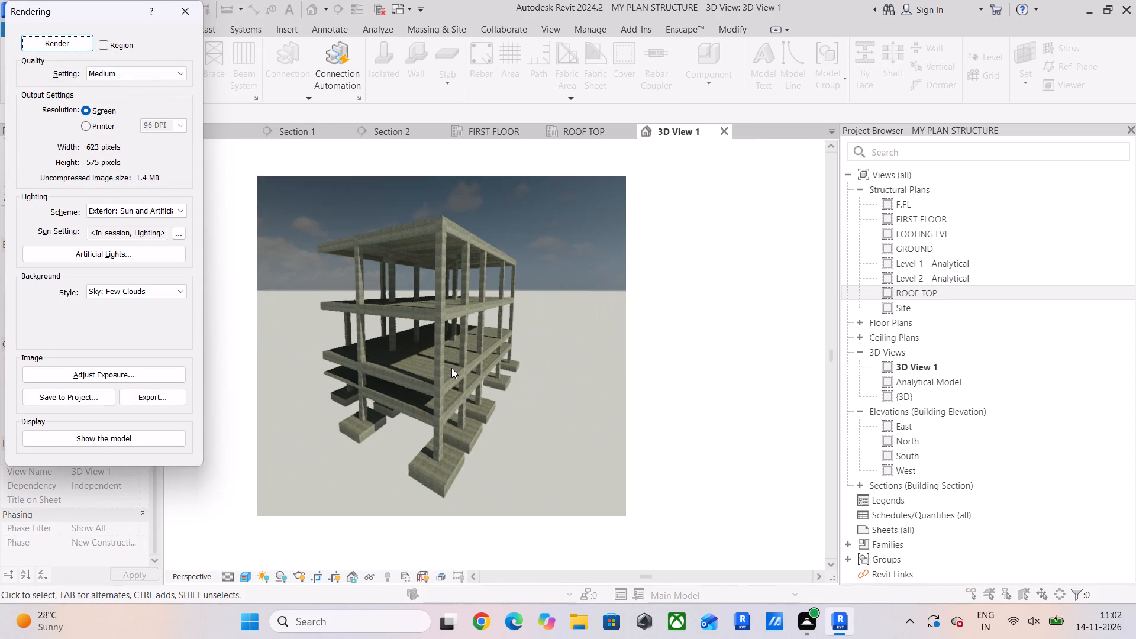
Close the rendering settings and return 3D View 1 to its normal model display.
scroll(451, 368, down, 1)
middle_drag(451, 369, 501, 376)
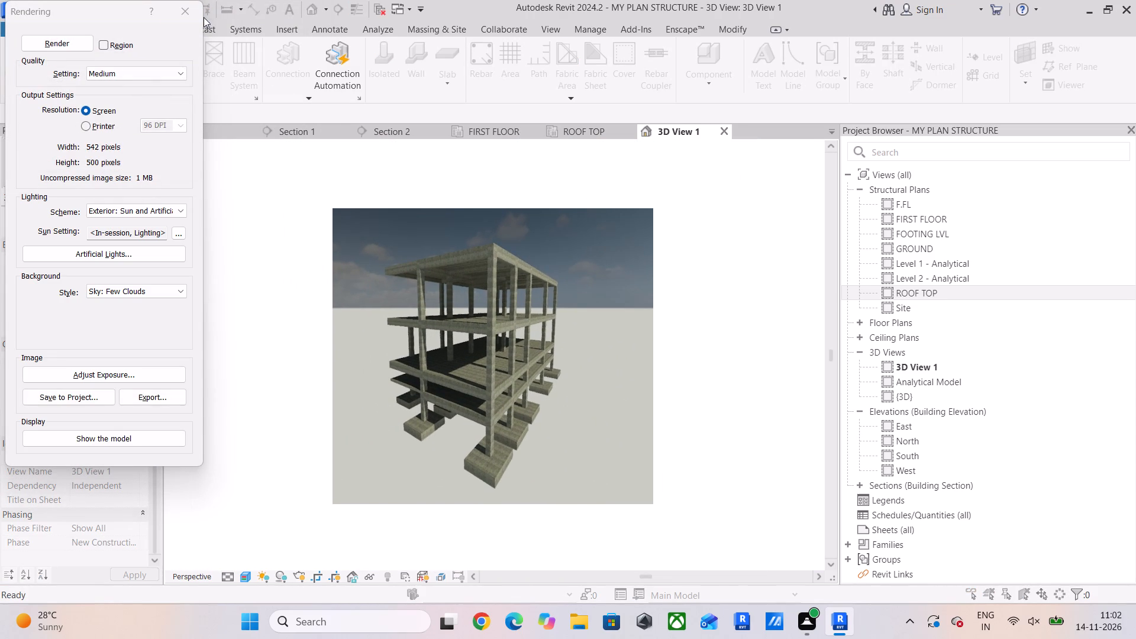
click(197, 11)
scroll(430, 370, up, 2)
scroll(430, 370, down, 2)
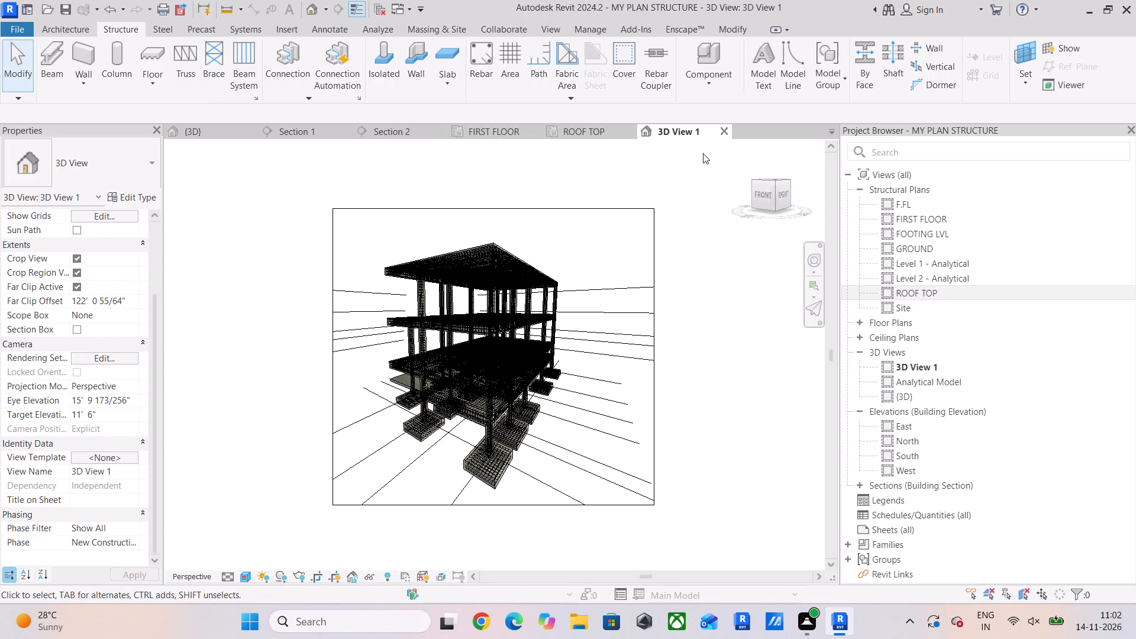
Close the open 3D View 1, F.FL, FOOTING LVL and GROUND views, keeping the {3D} view active.
click(726, 130)
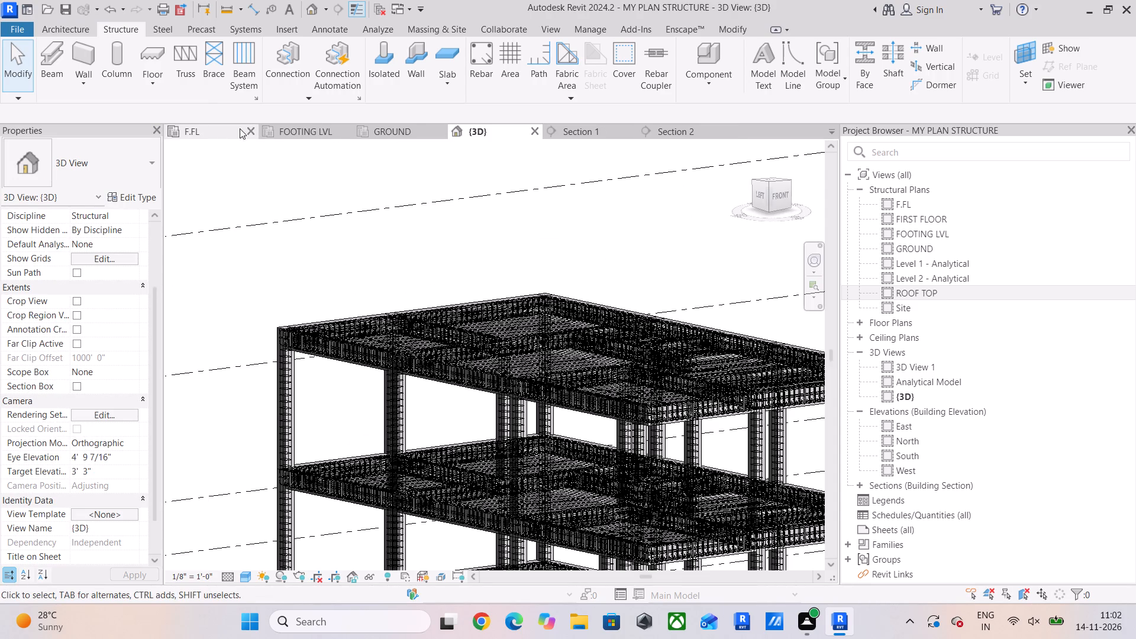
click(254, 129)
click(248, 127)
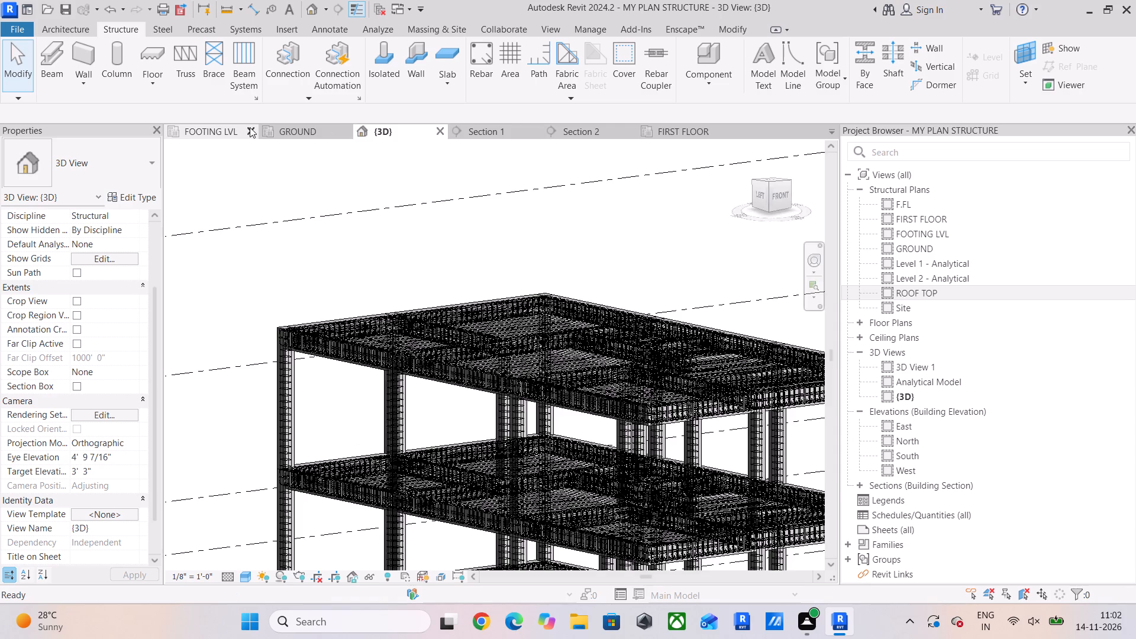
click(250, 127)
click(250, 127)
click(236, 131)
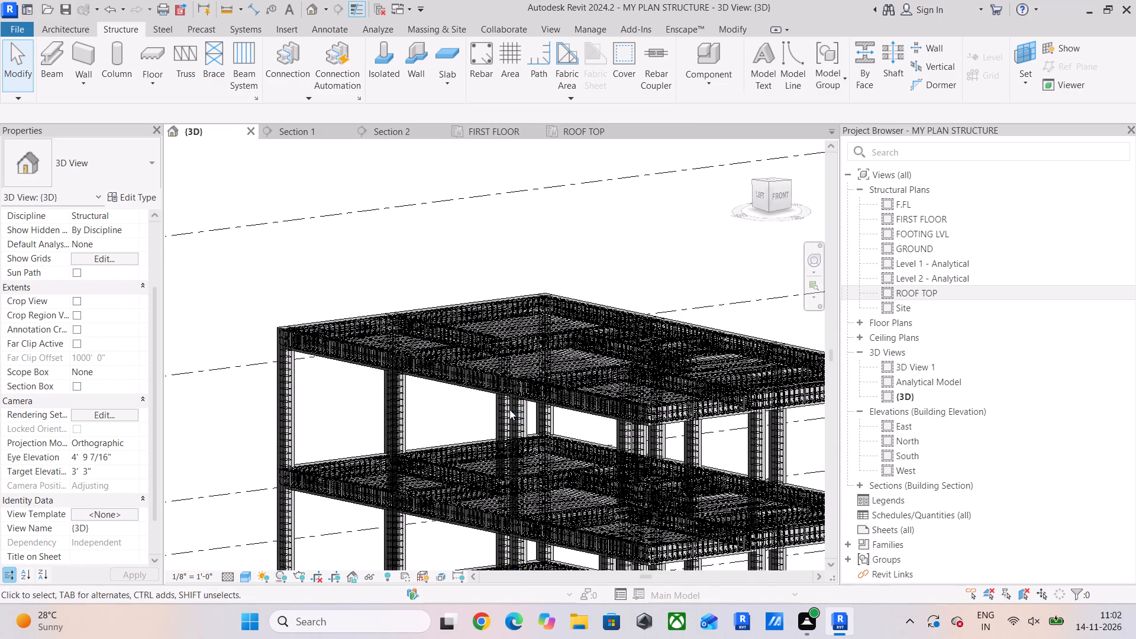
Prepare a PDF export of the whole building in the {3D} view, with D:\revit proects\pdfs as the save location.
scroll(510, 409, down, 4)
middle_drag(517, 409, 380, 214)
scroll(433, 301, down, 1)
middle_drag(437, 306, 468, 356)
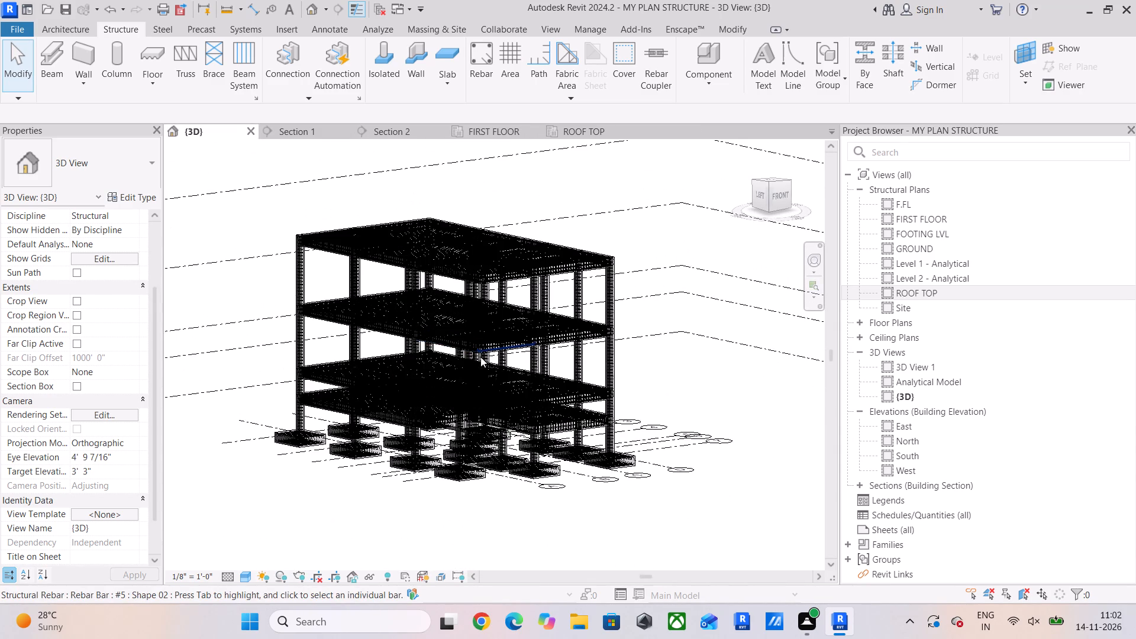
shift+middle_drag(480, 357, 475, 325)
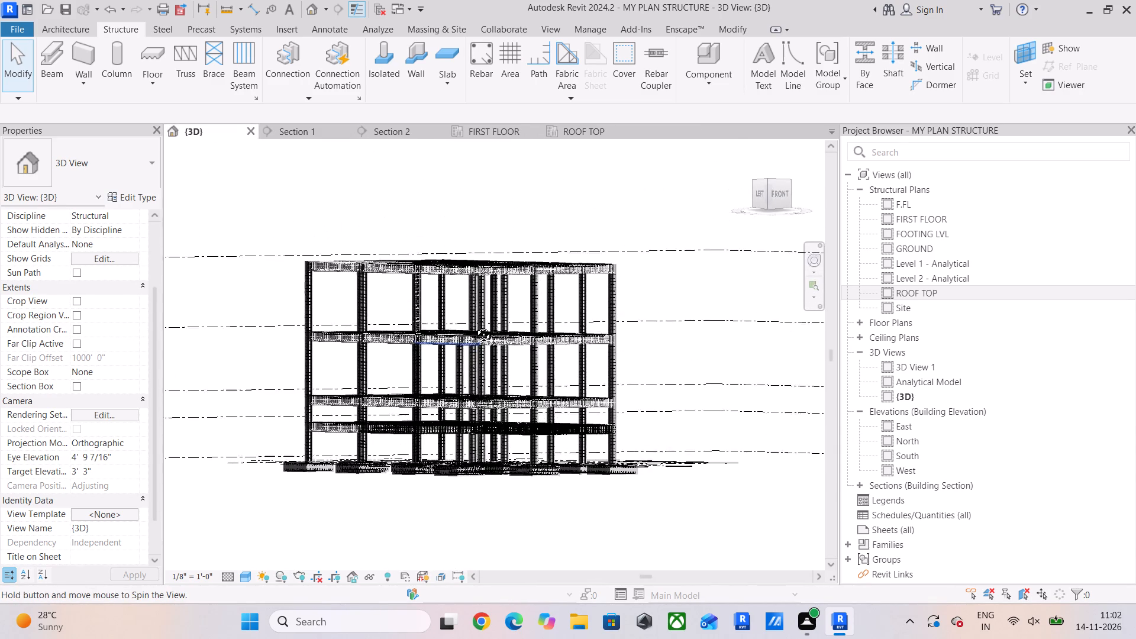
shift+middle_drag(475, 325, 473, 347)
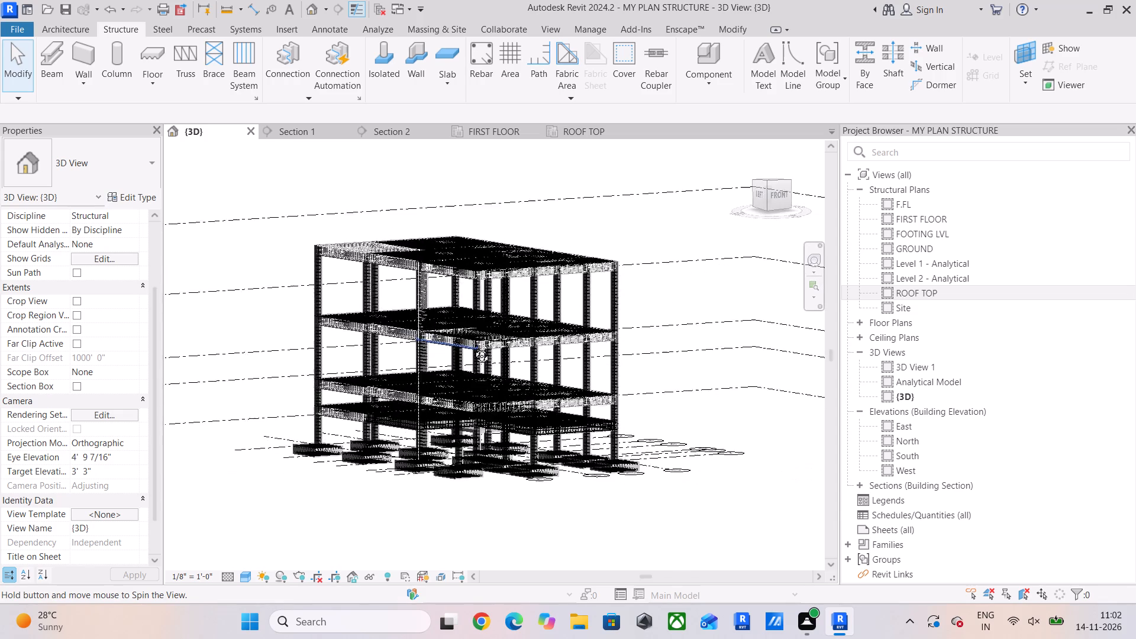
shift+middle_drag(473, 347, 478, 348)
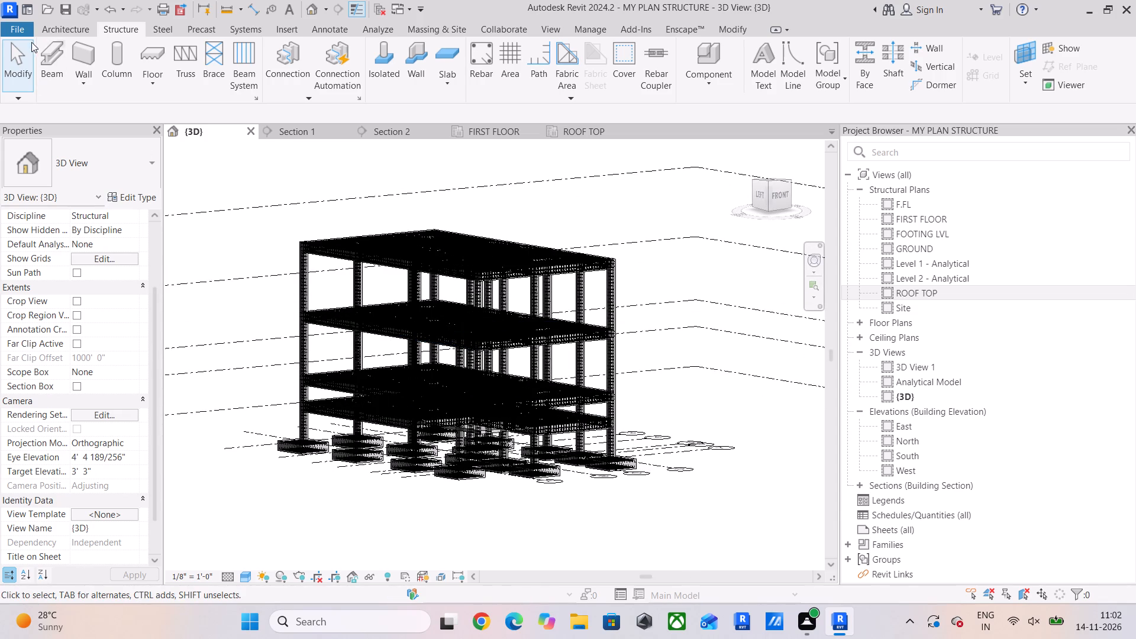
click(23, 28)
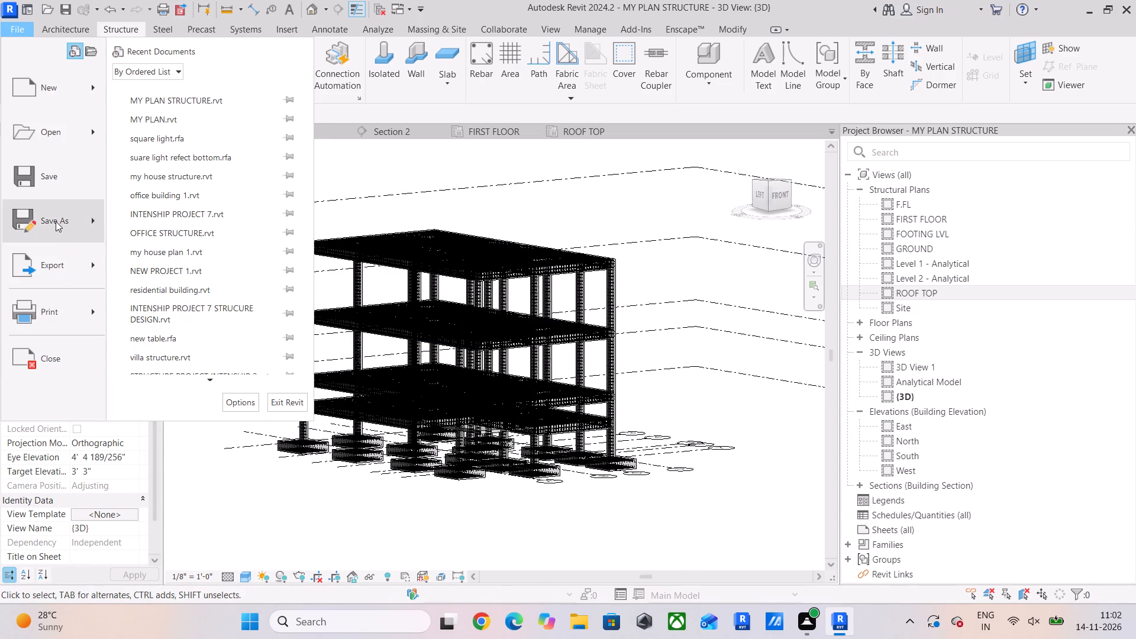
click(78, 224)
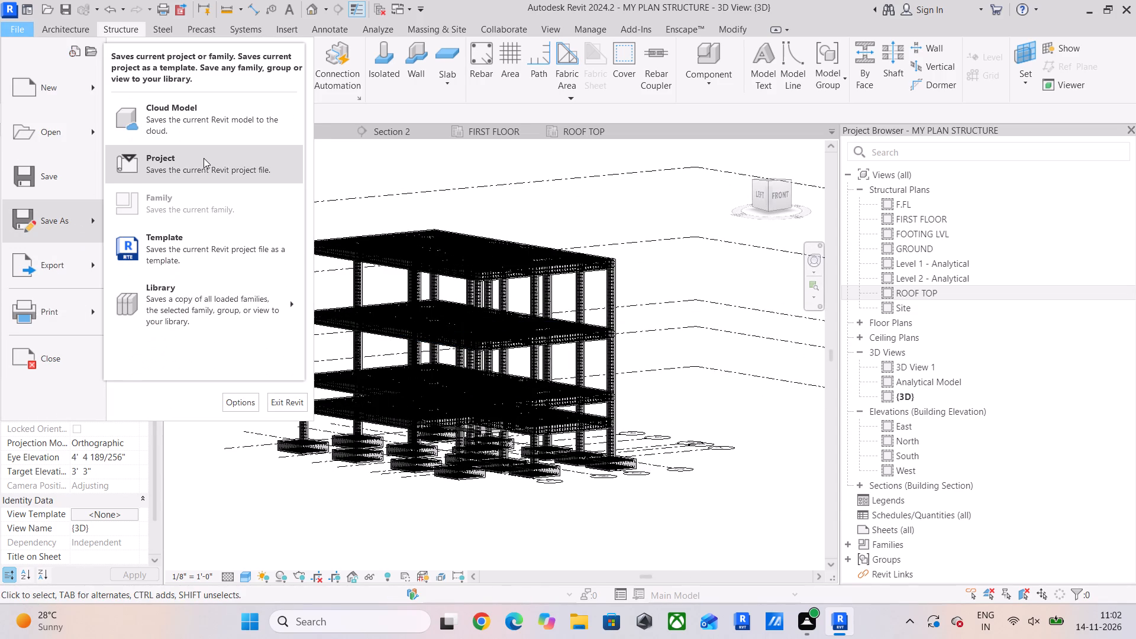
click(70, 259)
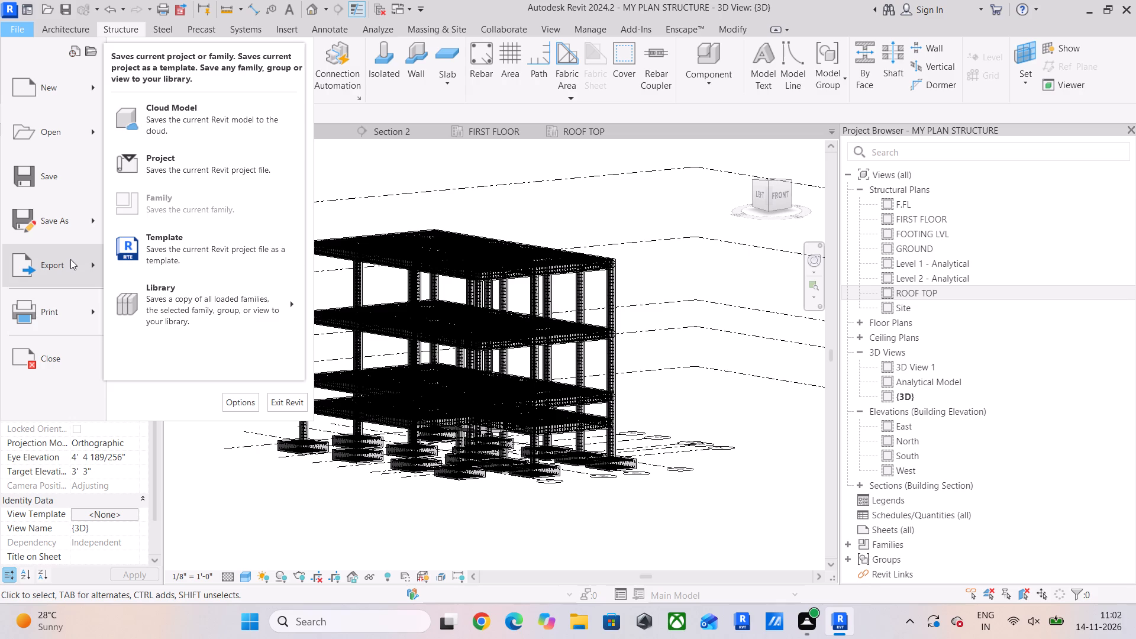
click(209, 147)
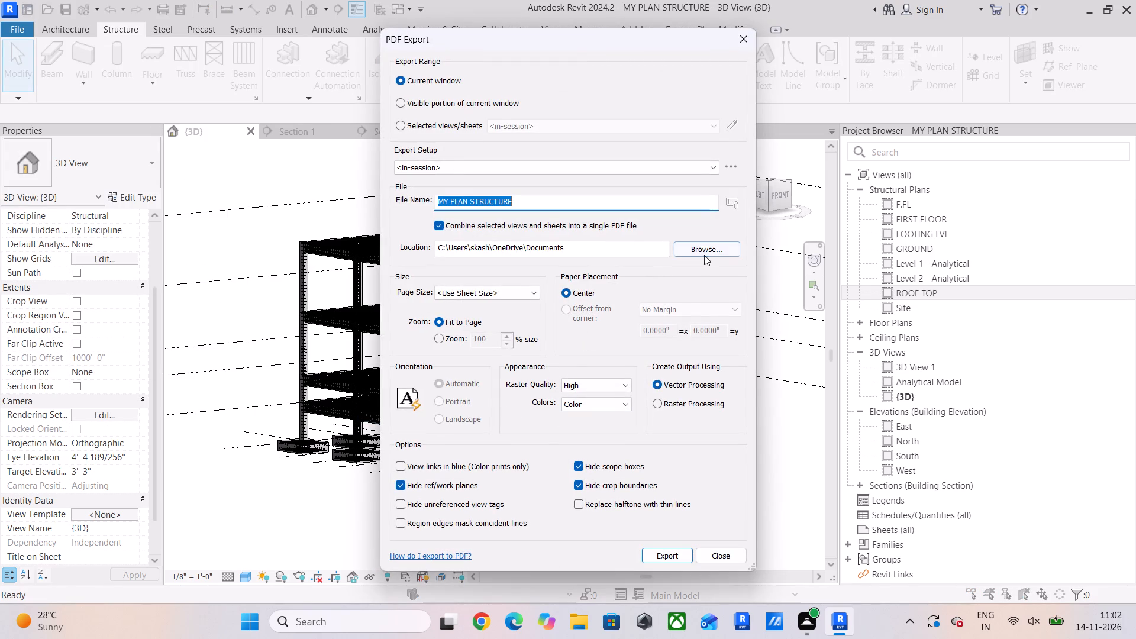
click(725, 248)
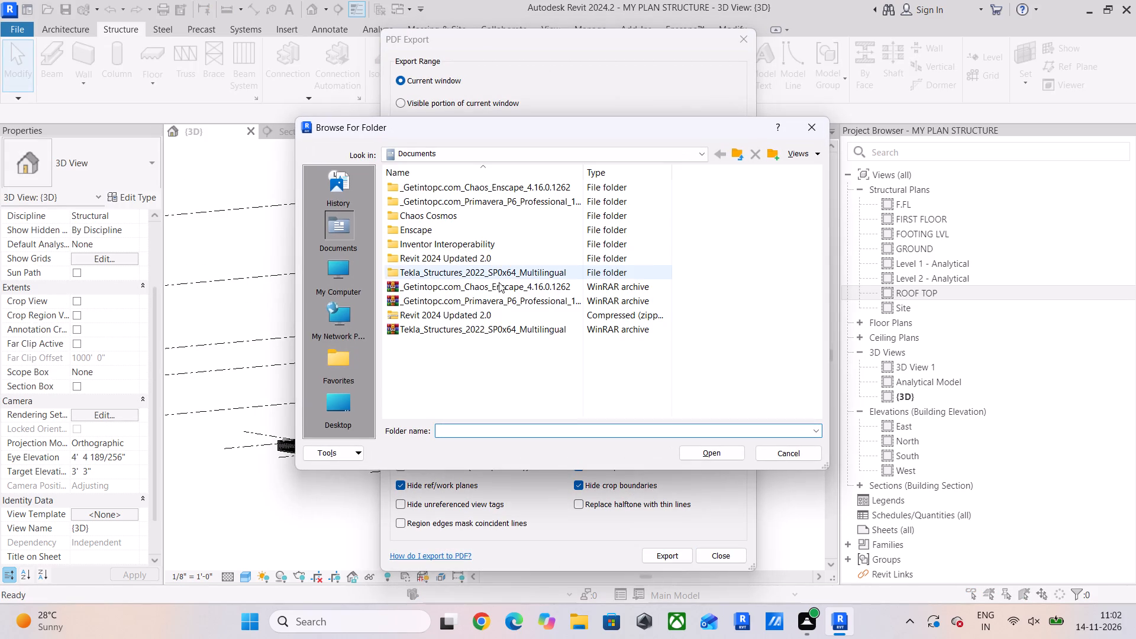
double_click(355, 267)
double_click(447, 213)
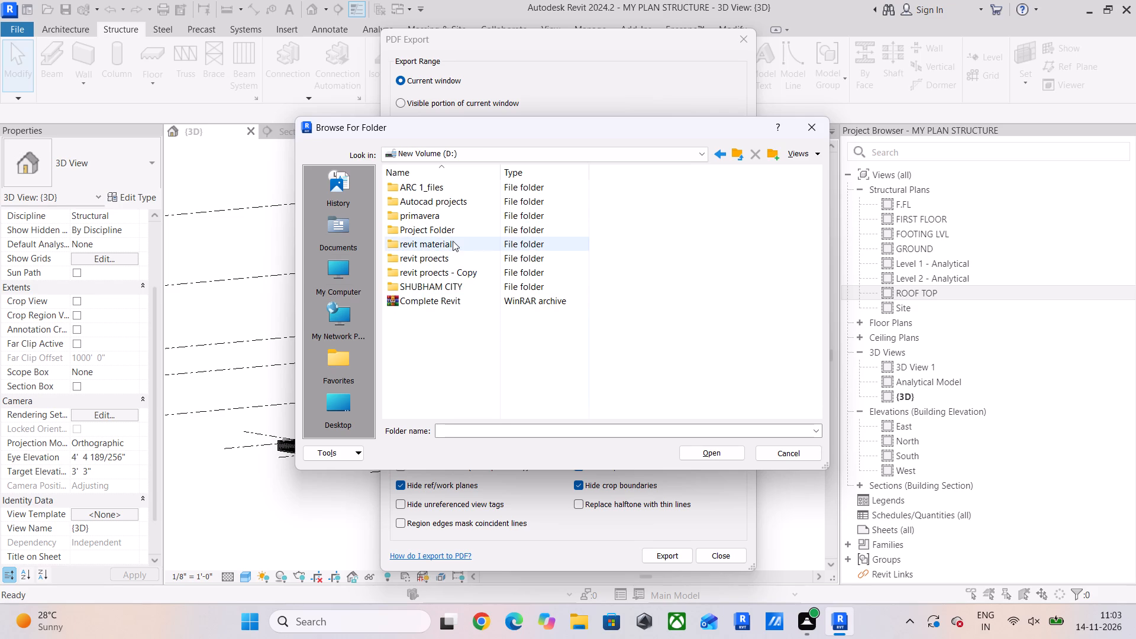
double_click(437, 259)
double_click(454, 204)
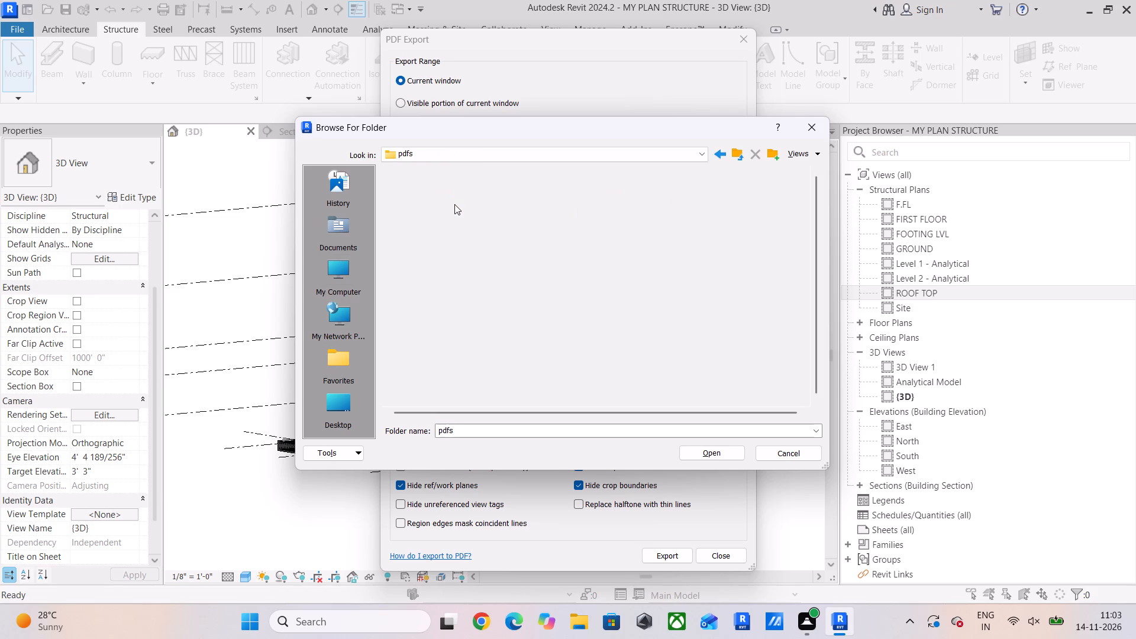
click(702, 438)
click(711, 450)
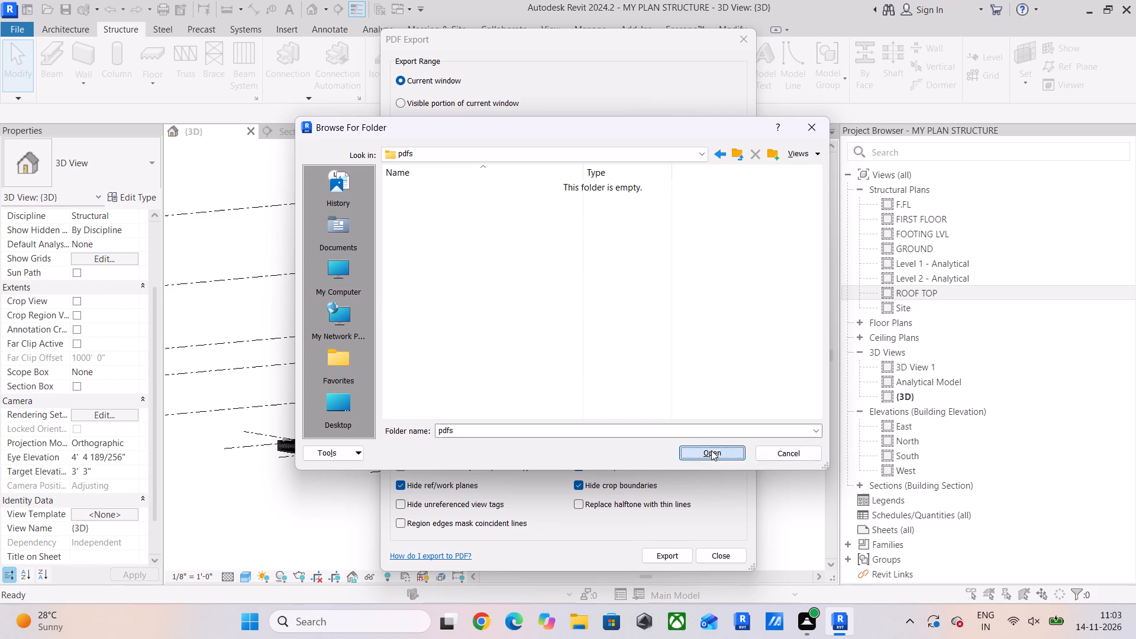
Export the current {3D} window as a PDF named MY PLAN STRUCTURE.
click(676, 564)
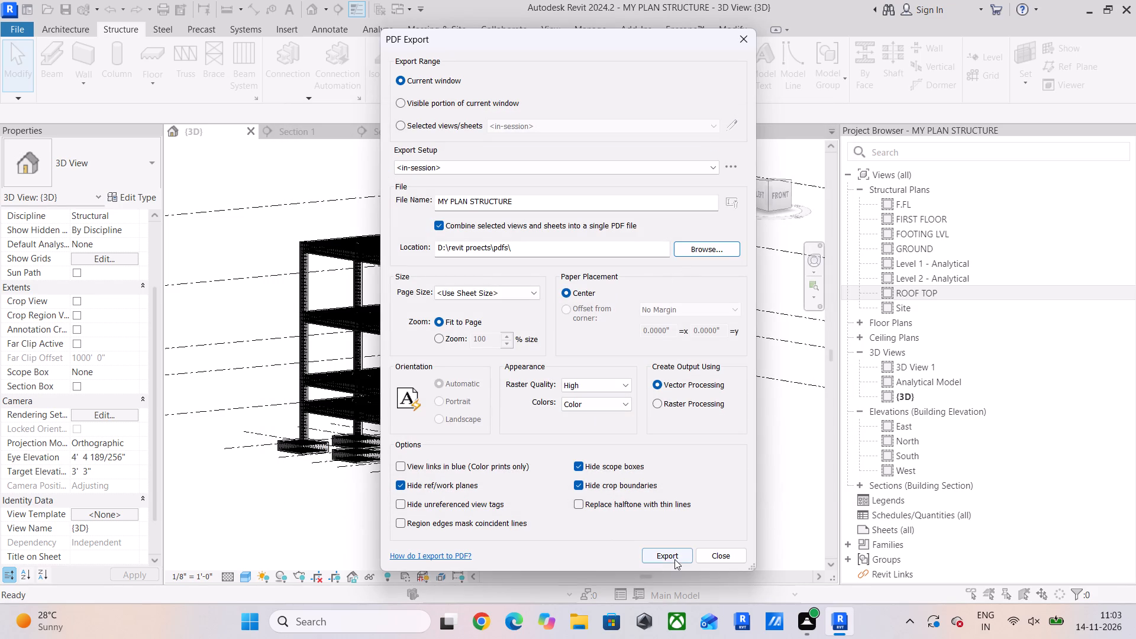
click(674, 559)
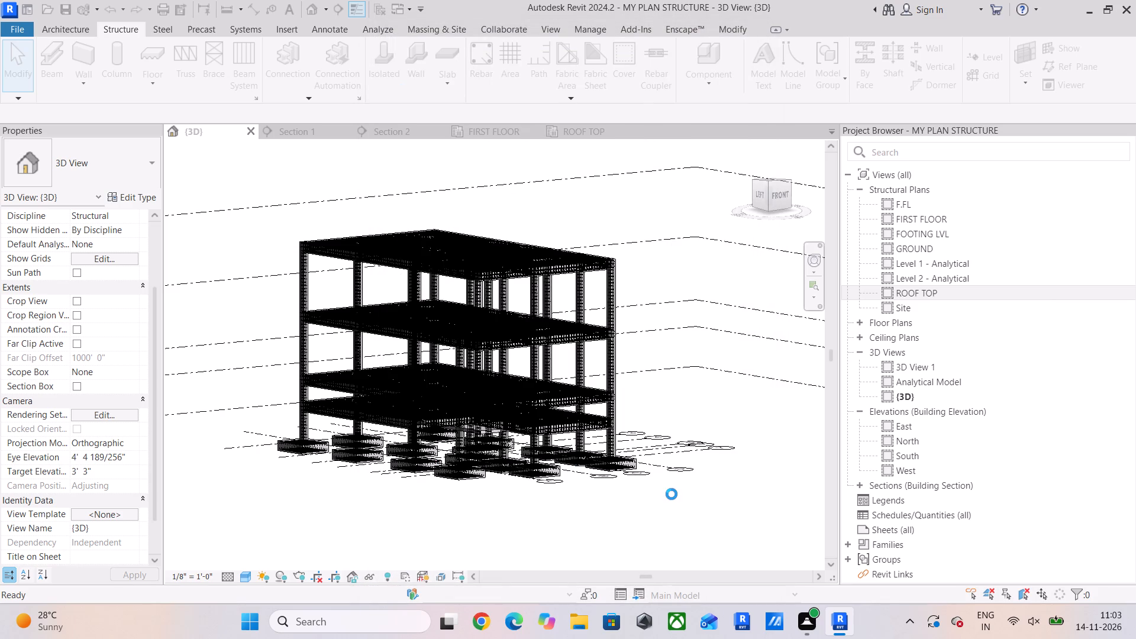
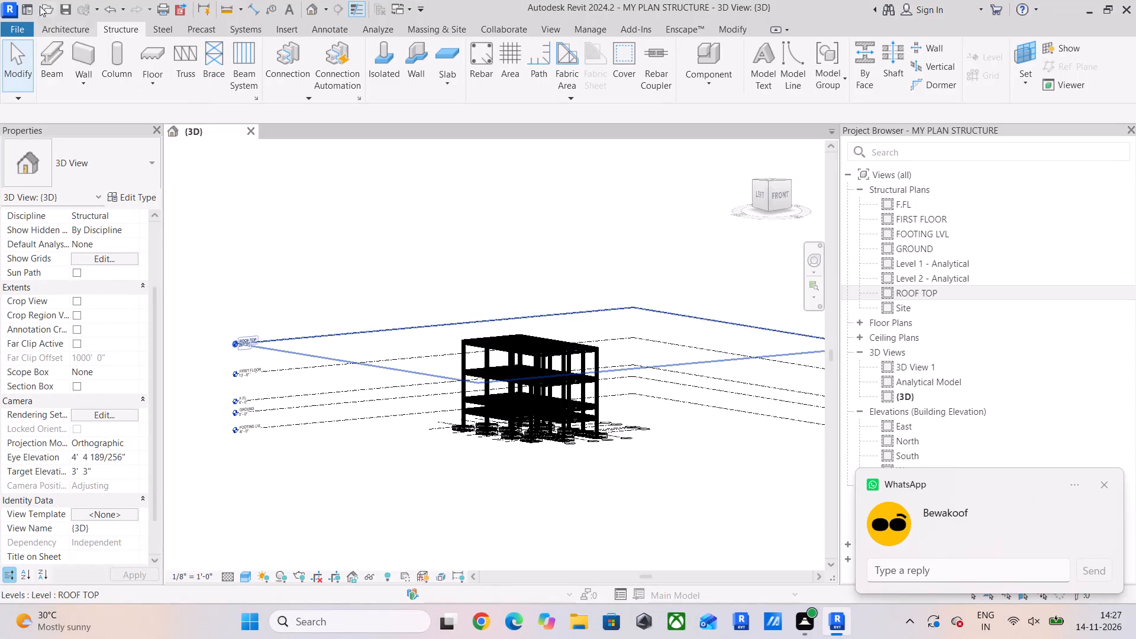
Create a new project from the English-Imperial default template and close the previous structure's {3D} view.
click(24, 5)
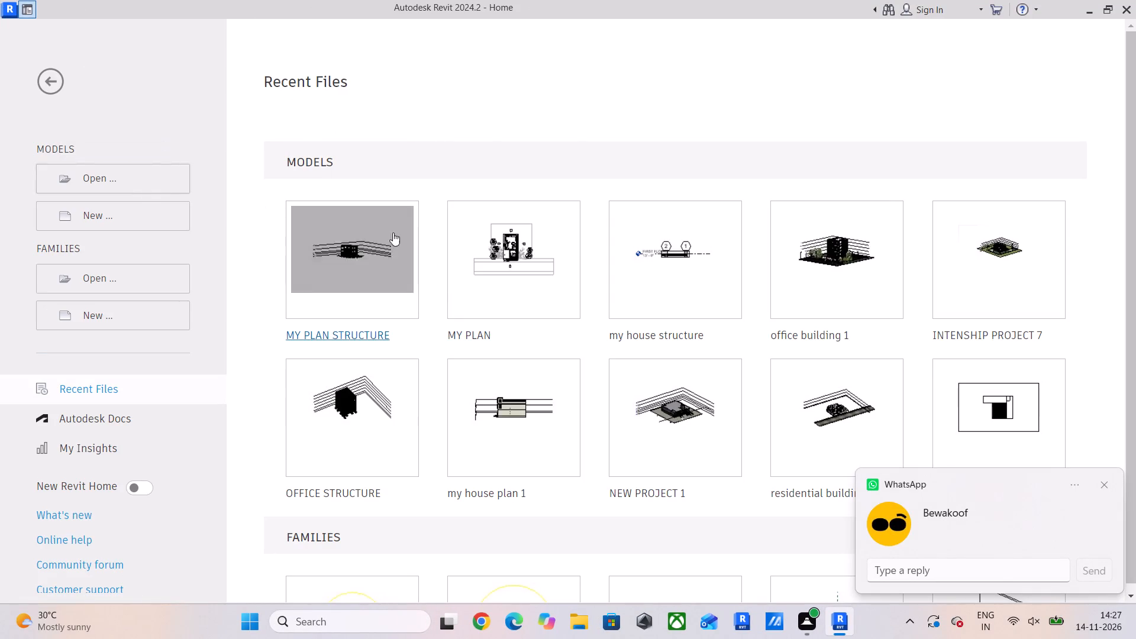
click(159, 221)
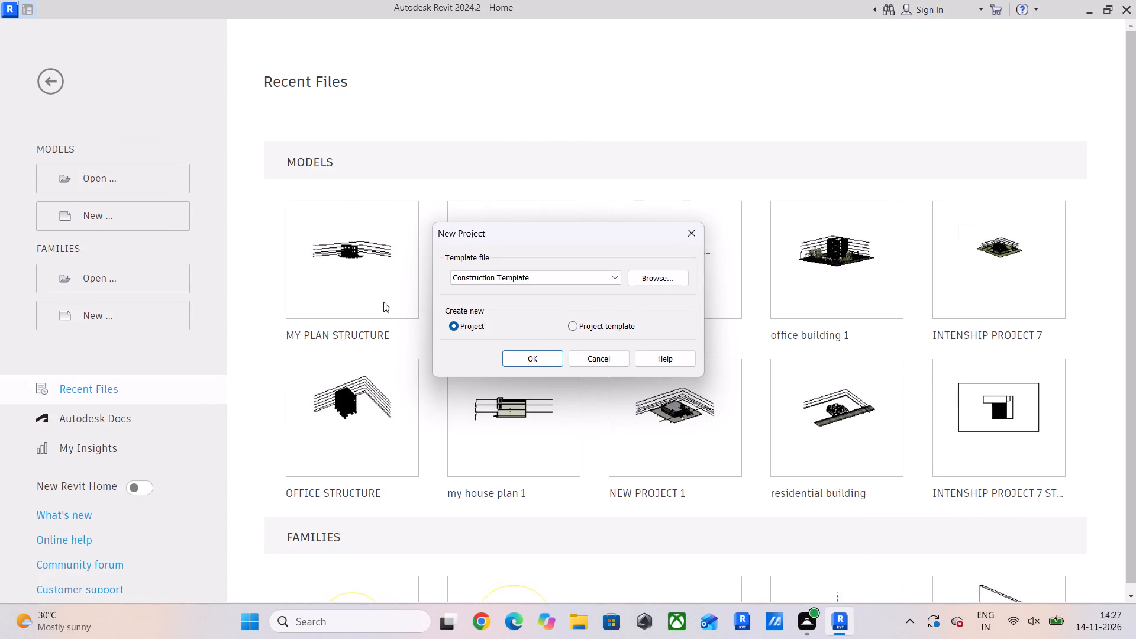
click(669, 276)
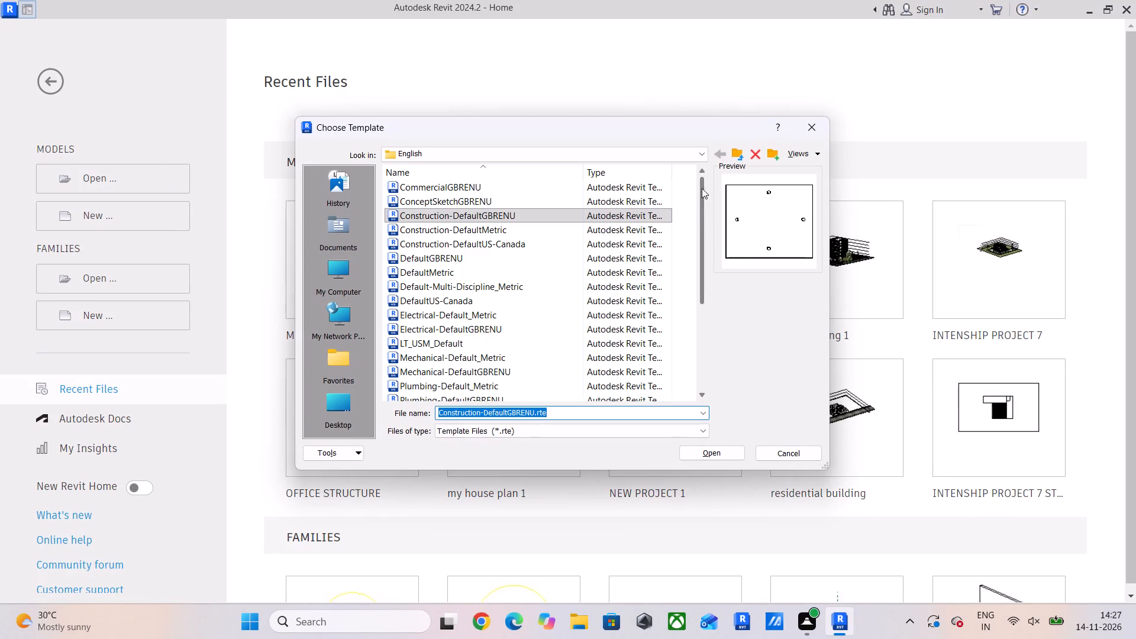
click(738, 152)
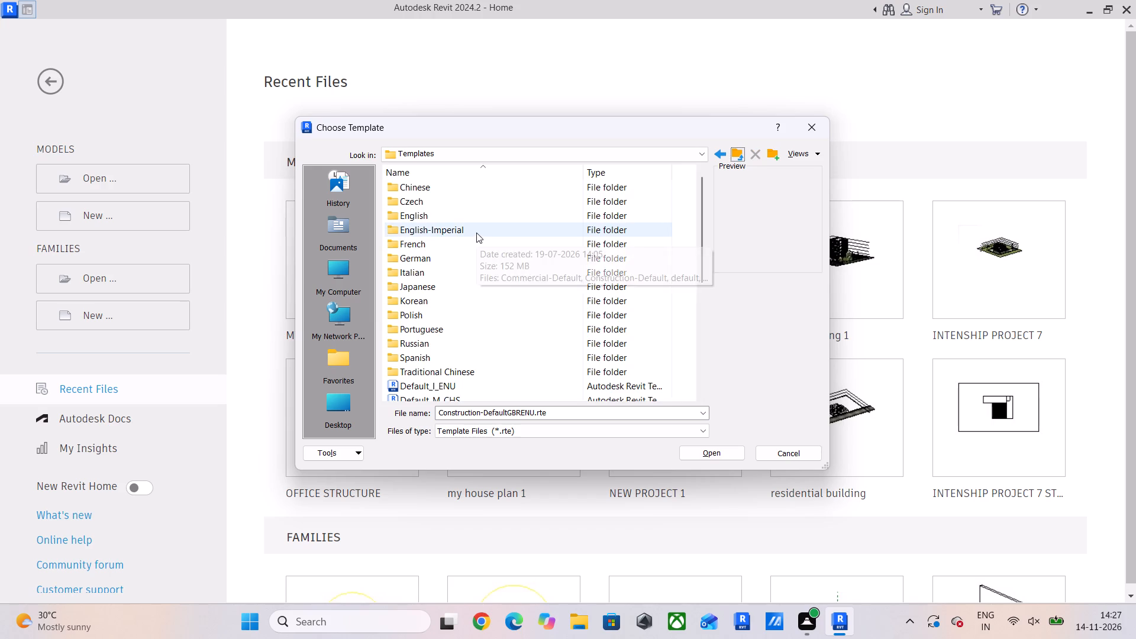
double_click(476, 233)
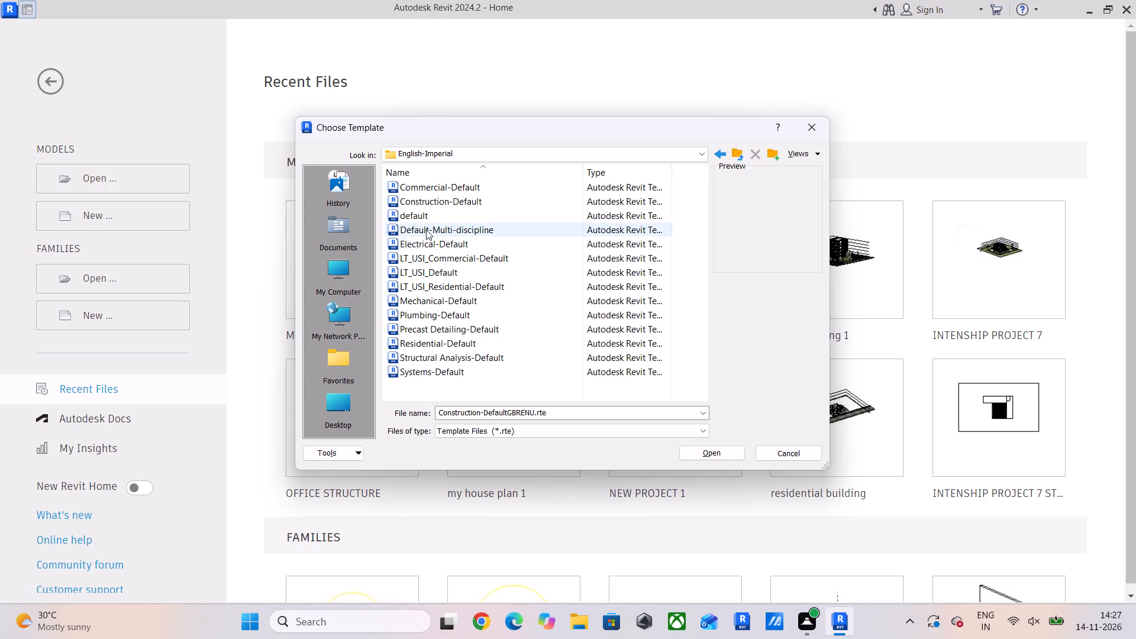
double_click(434, 212)
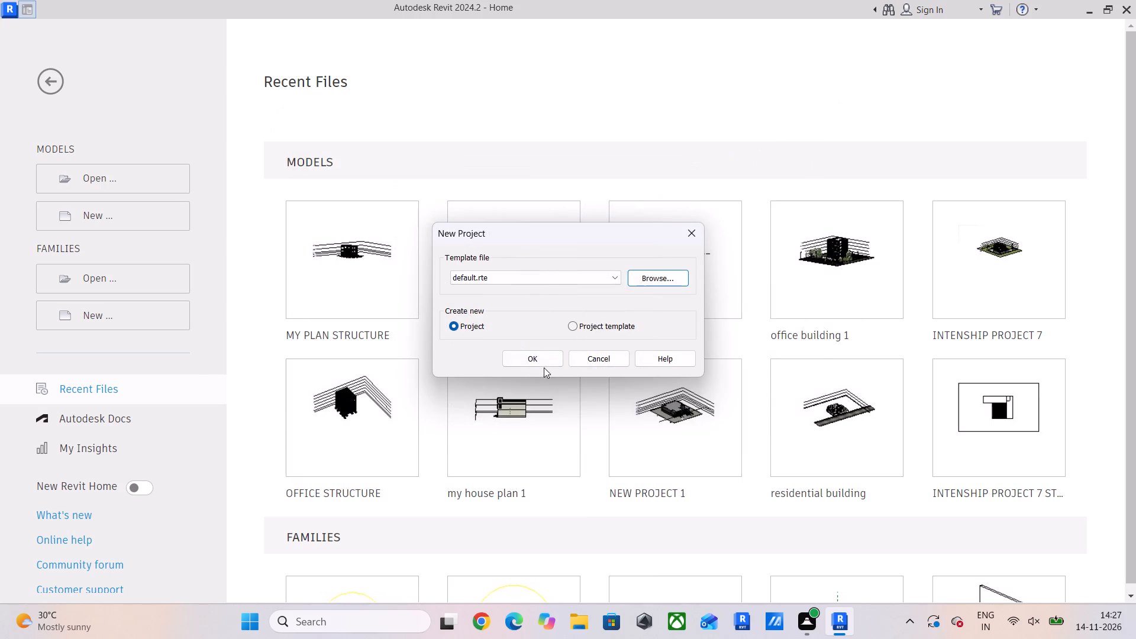
click(544, 360)
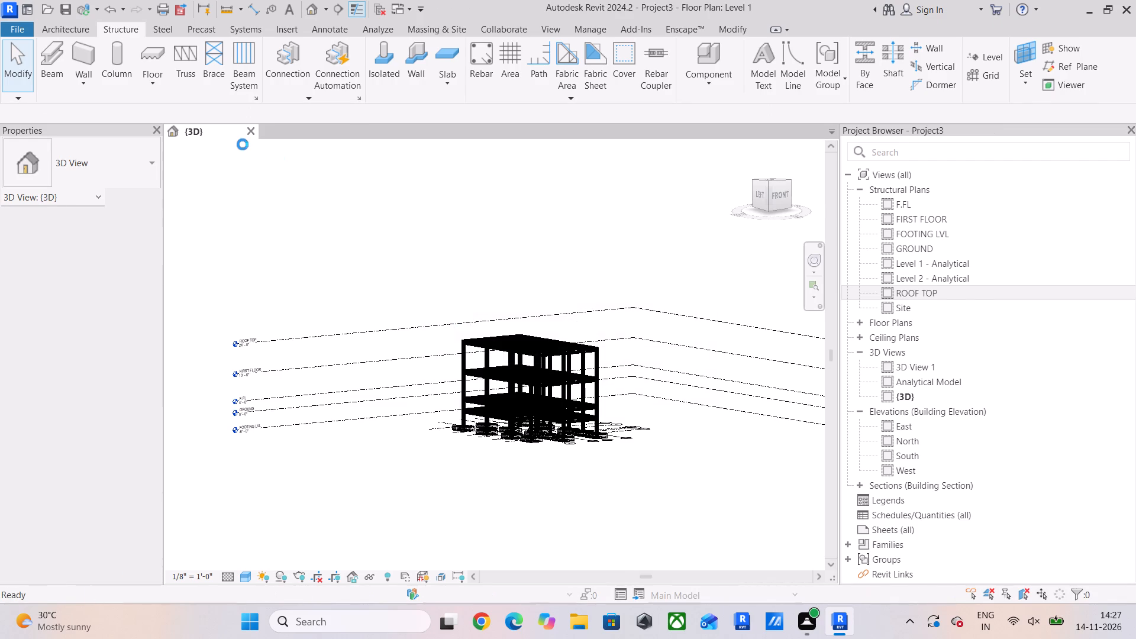
click(253, 129)
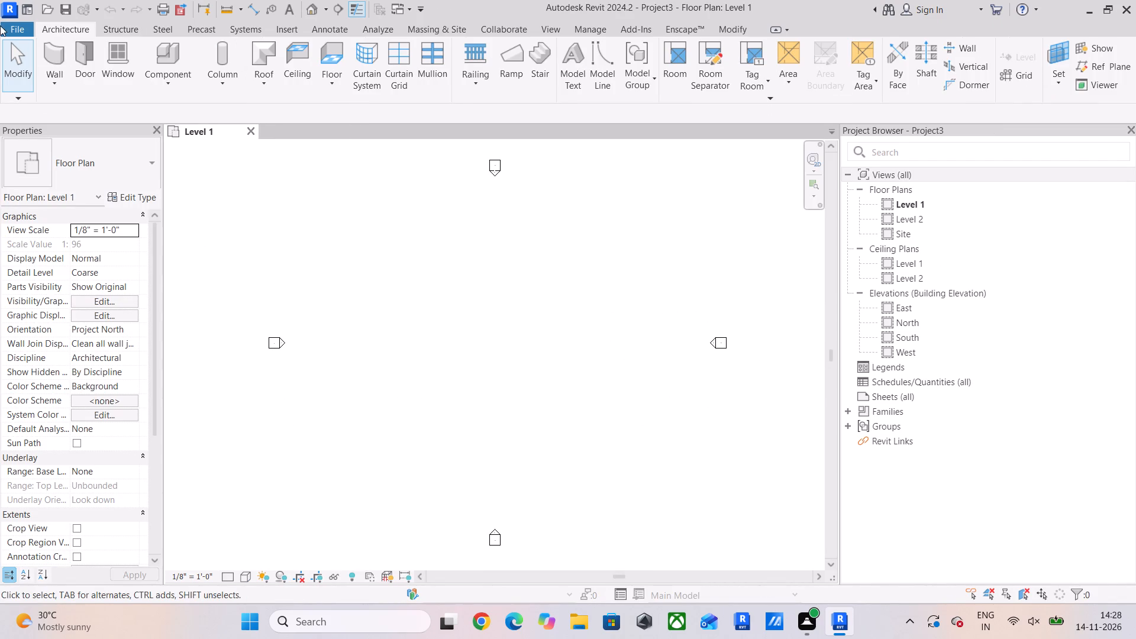
Duplicate the Generic - 8" basic wall as a new type named 9" and set its structure layer thickness to 9".
click(56, 77)
click(101, 114)
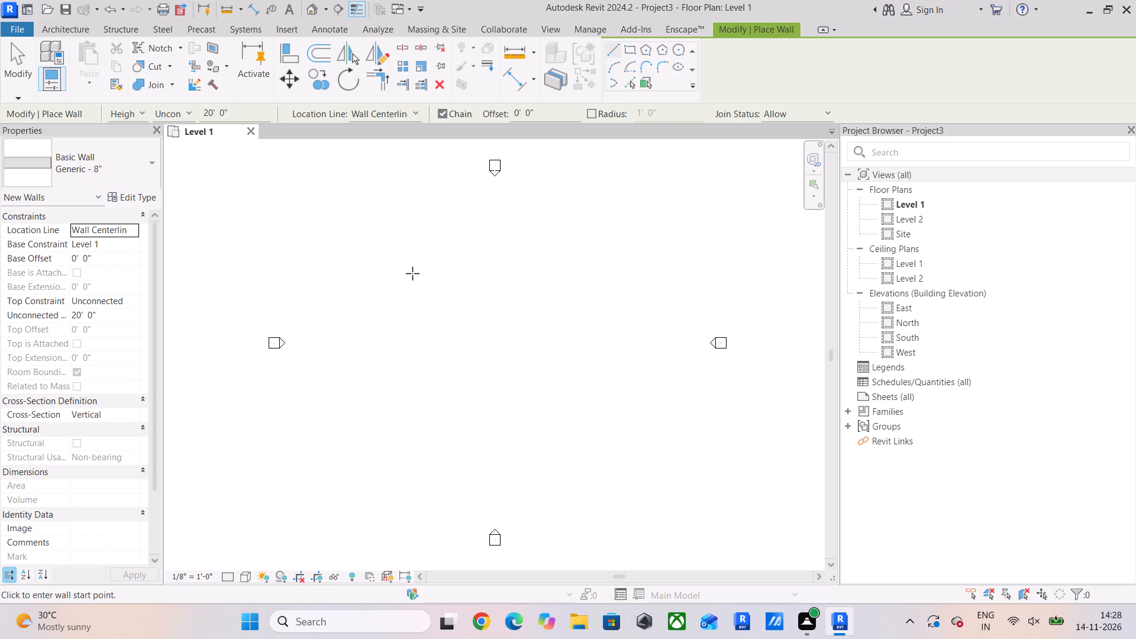
click(143, 196)
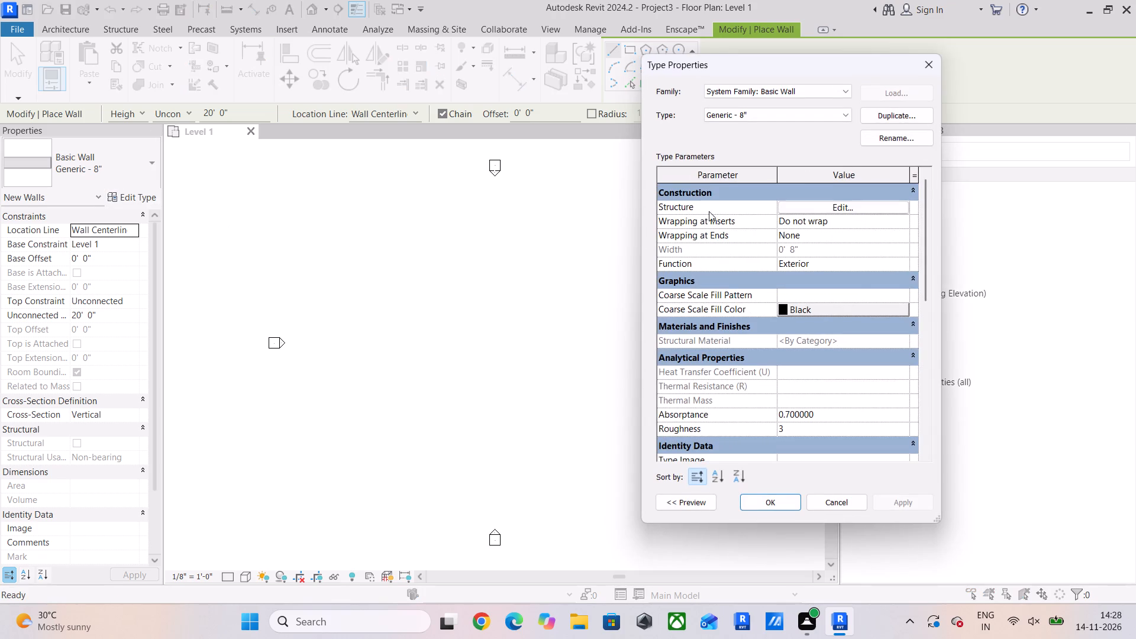
click(886, 117)
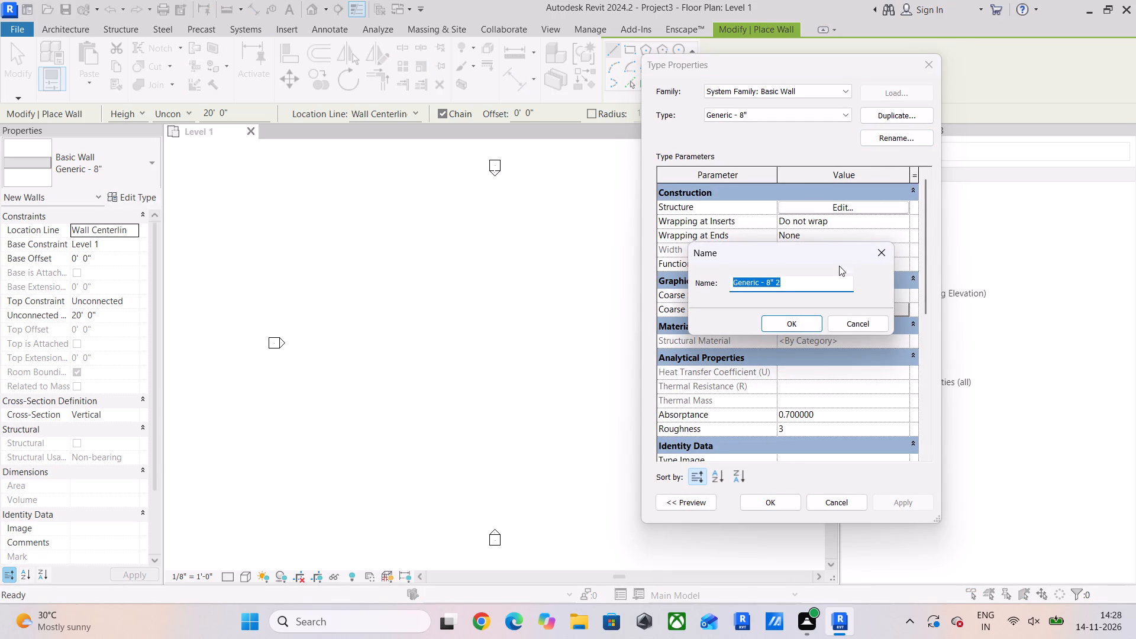
text(9")
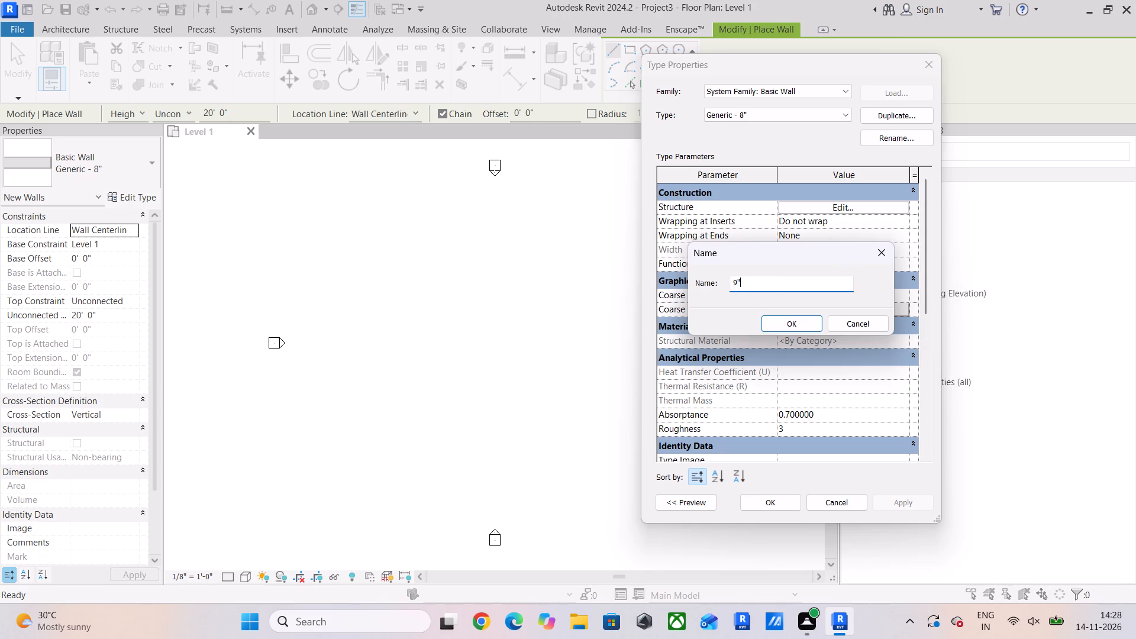
key(Return)
click(856, 204)
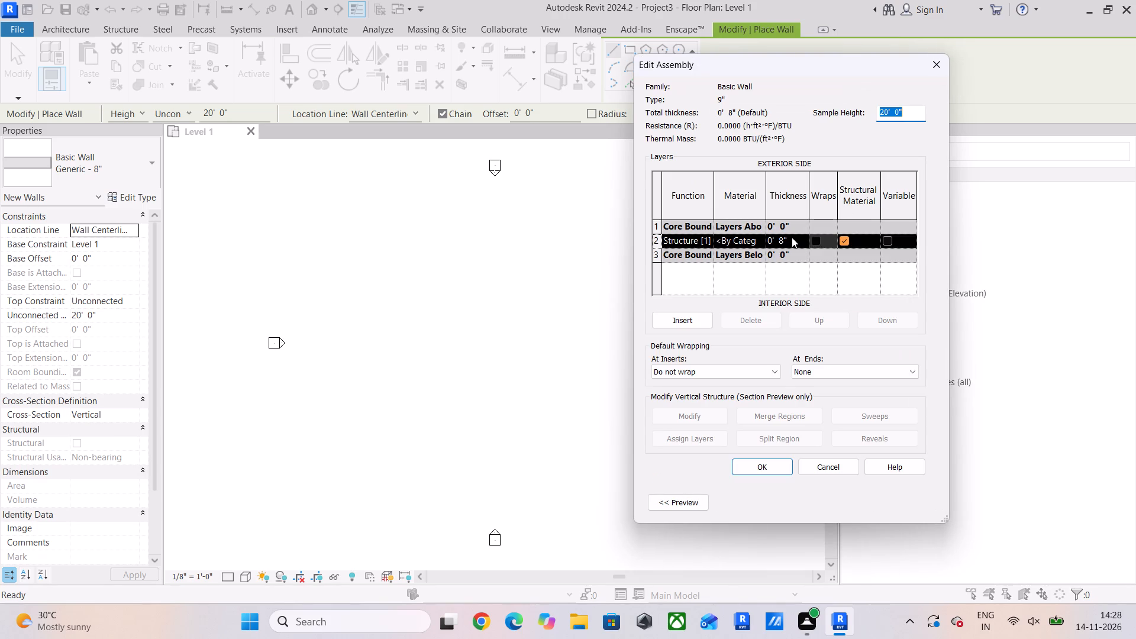
click(795, 237)
text(9")
key(Return)
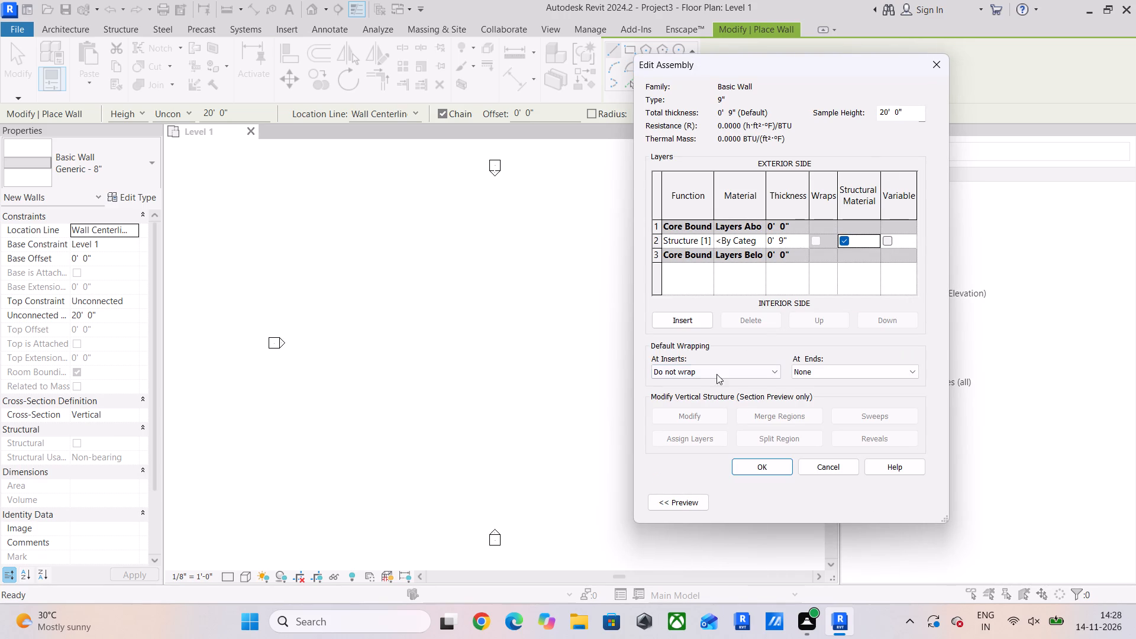
Add a Finish 1 [4] layer outside the core boundary on both the exterior and interior sides of the 9" wall.
click(661, 227)
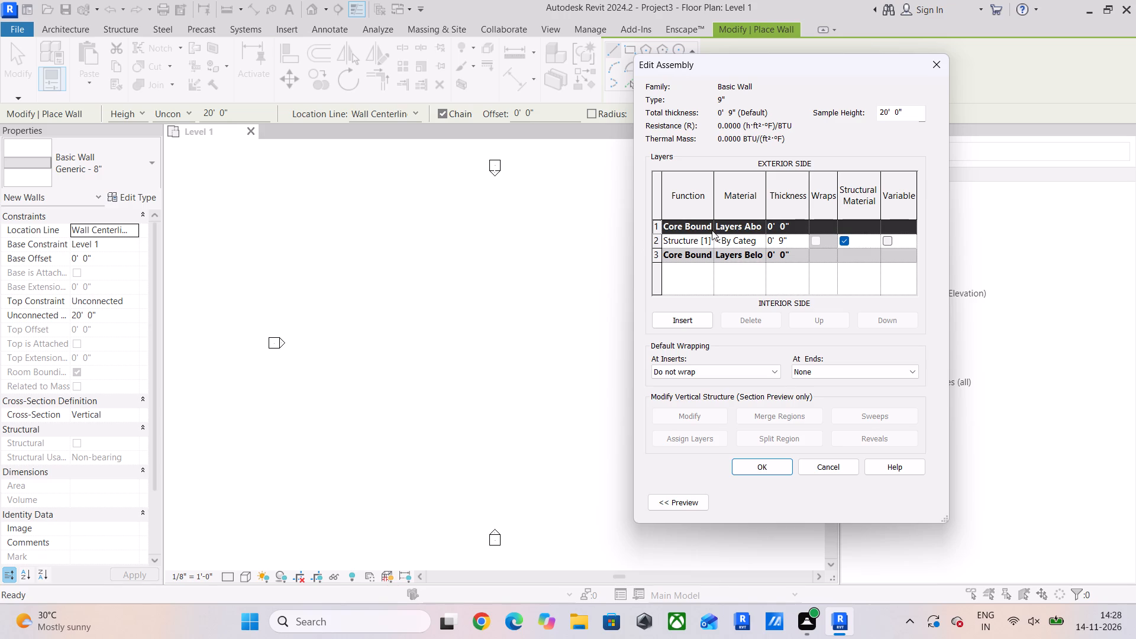
click(670, 327)
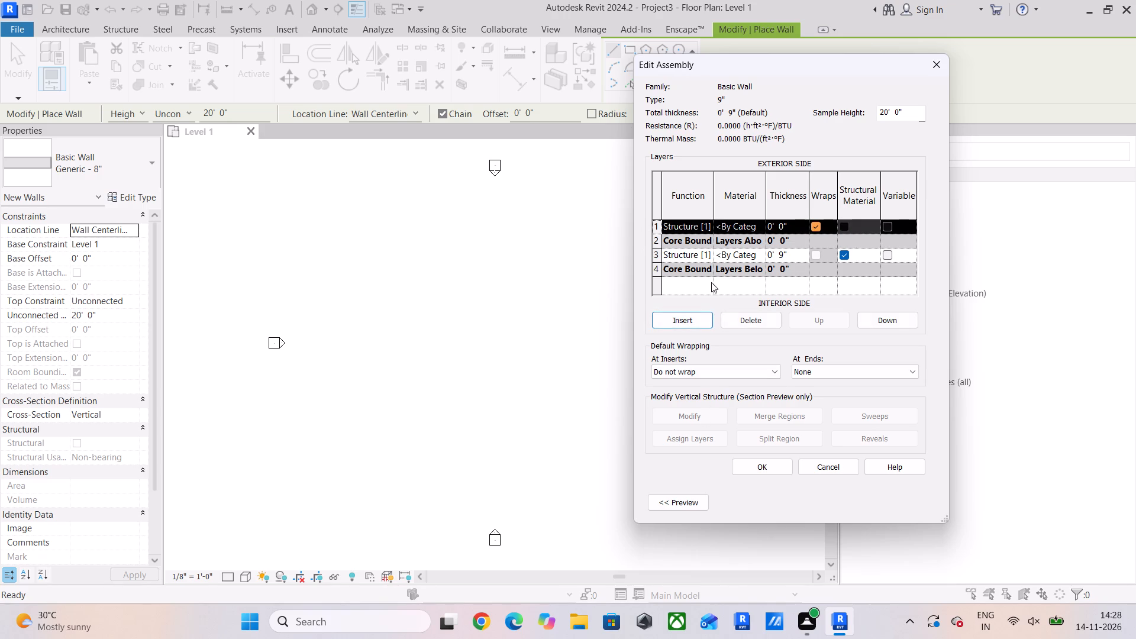
click(659, 269)
click(679, 319)
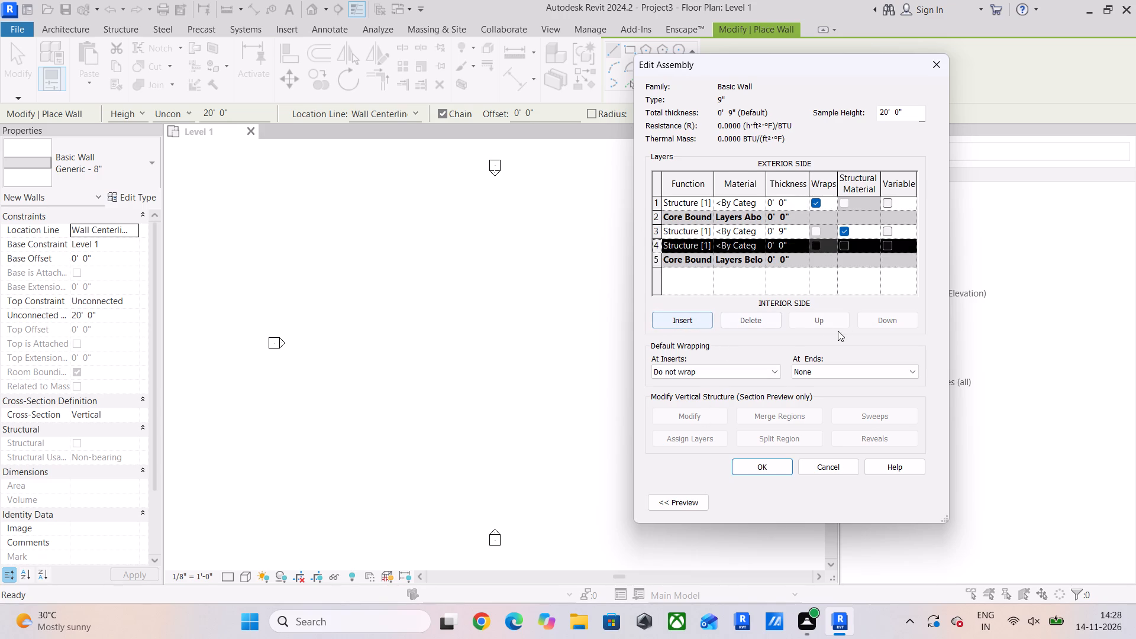
double_click(873, 322)
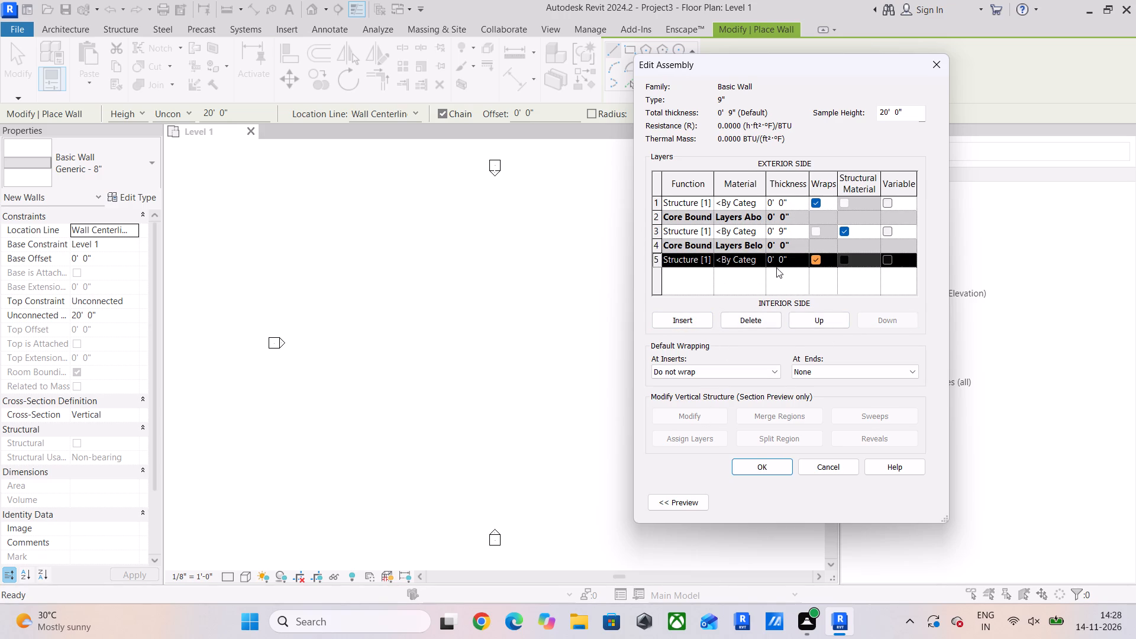
click(711, 260)
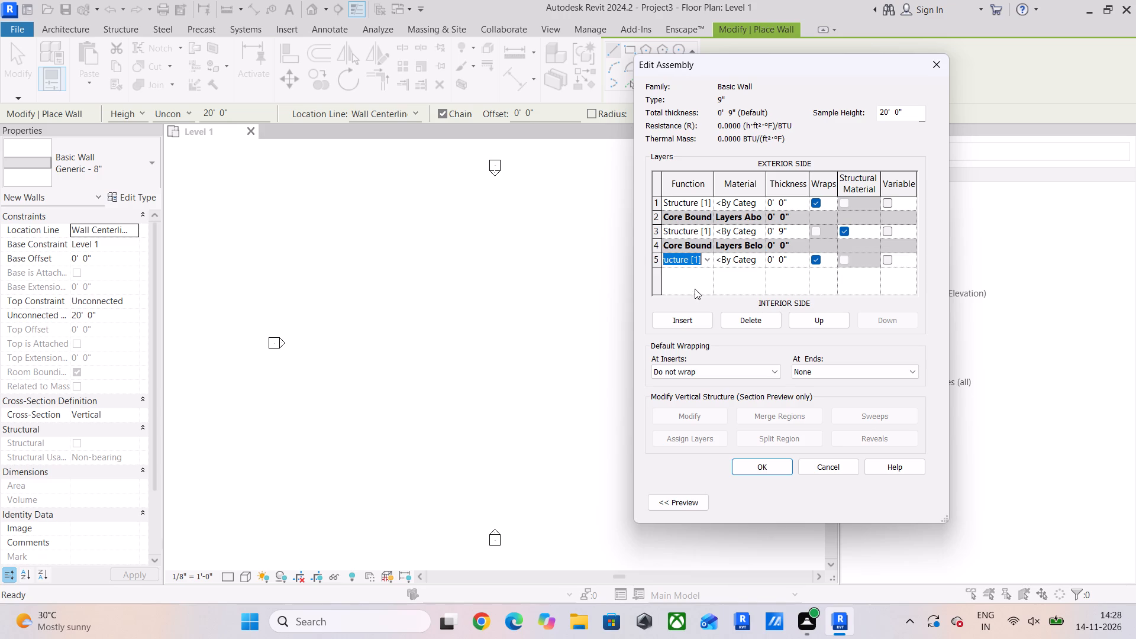
click(698, 307)
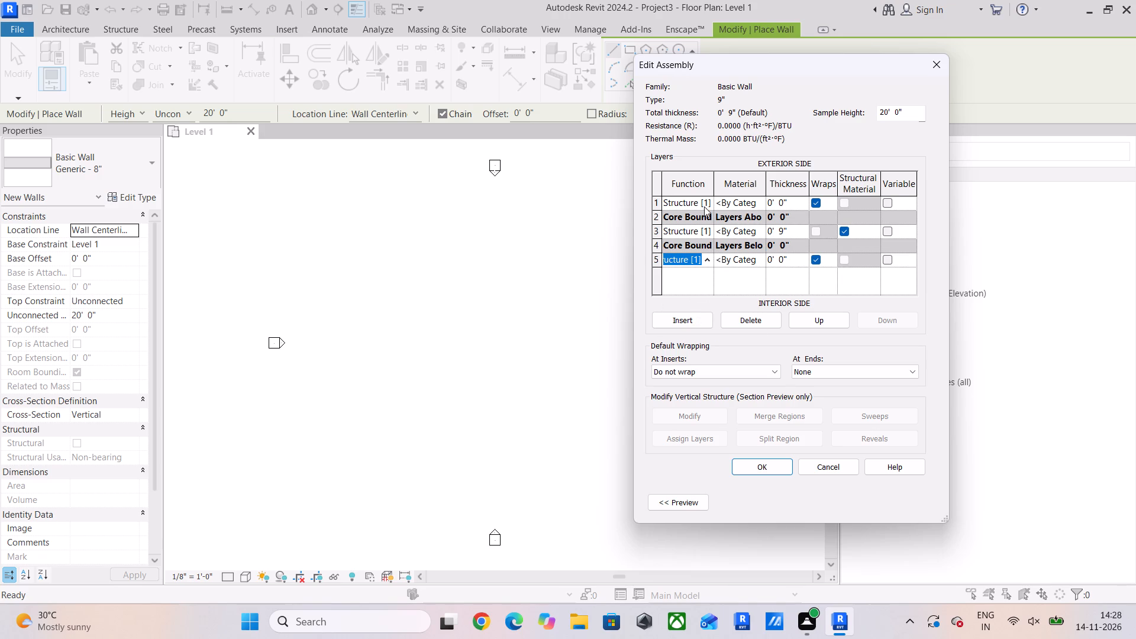
click(709, 201)
click(700, 248)
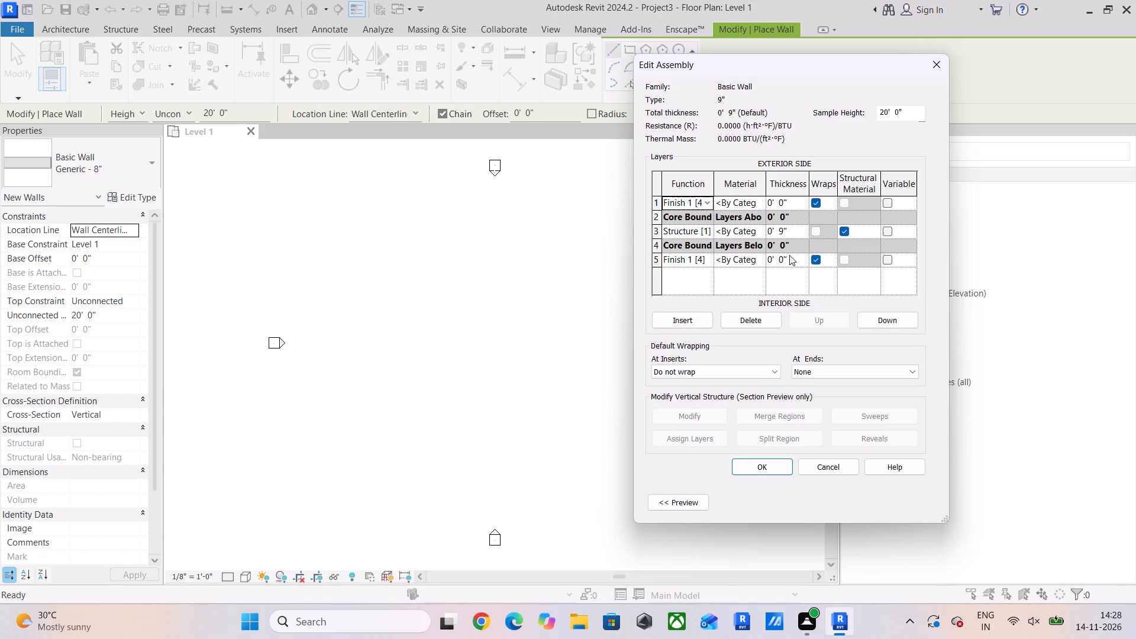
Set both finish layers of the 9" wall type to 0.5" thickness and accept the assembly.
click(795, 253)
click(794, 260)
drag(794, 260, 746, 264)
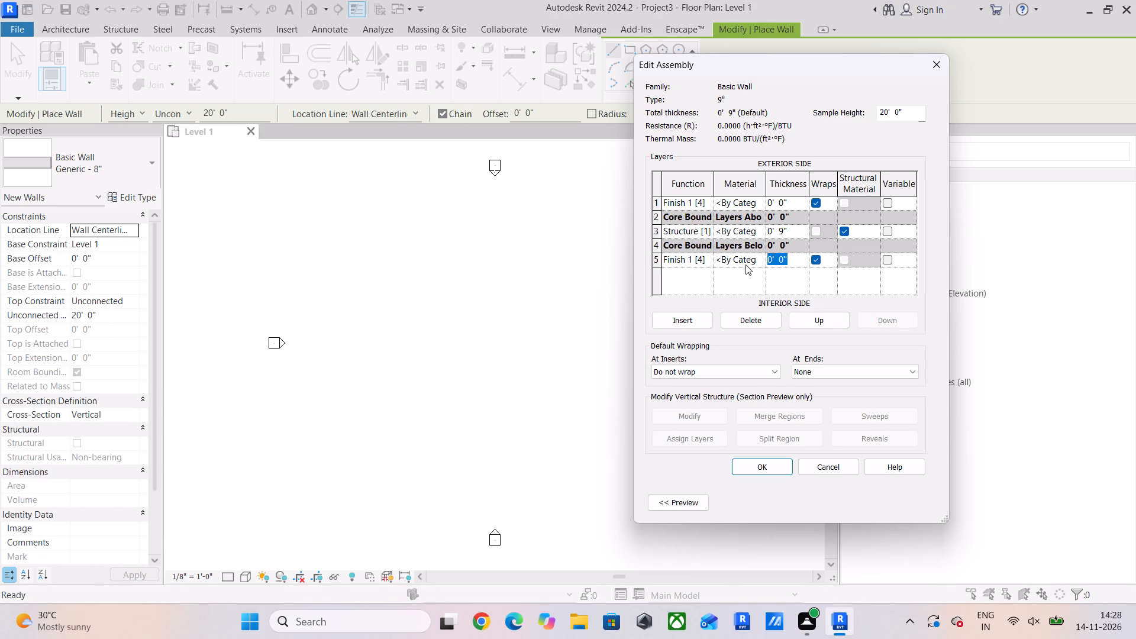
text(.5")
key(Return)
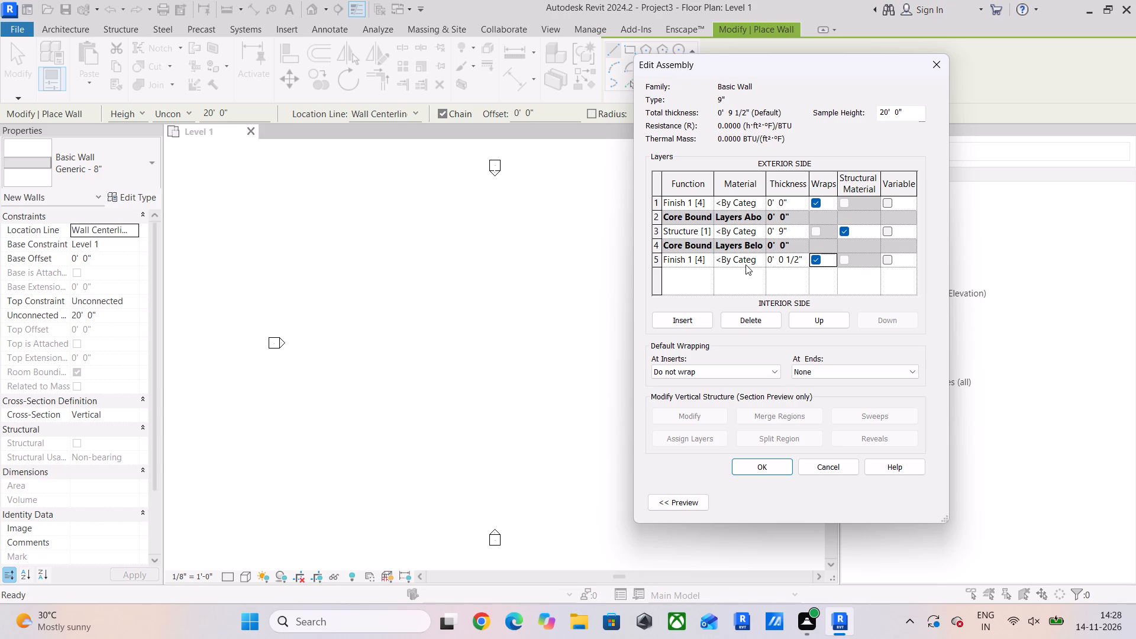
click(792, 205)
drag(795, 204, 745, 214)
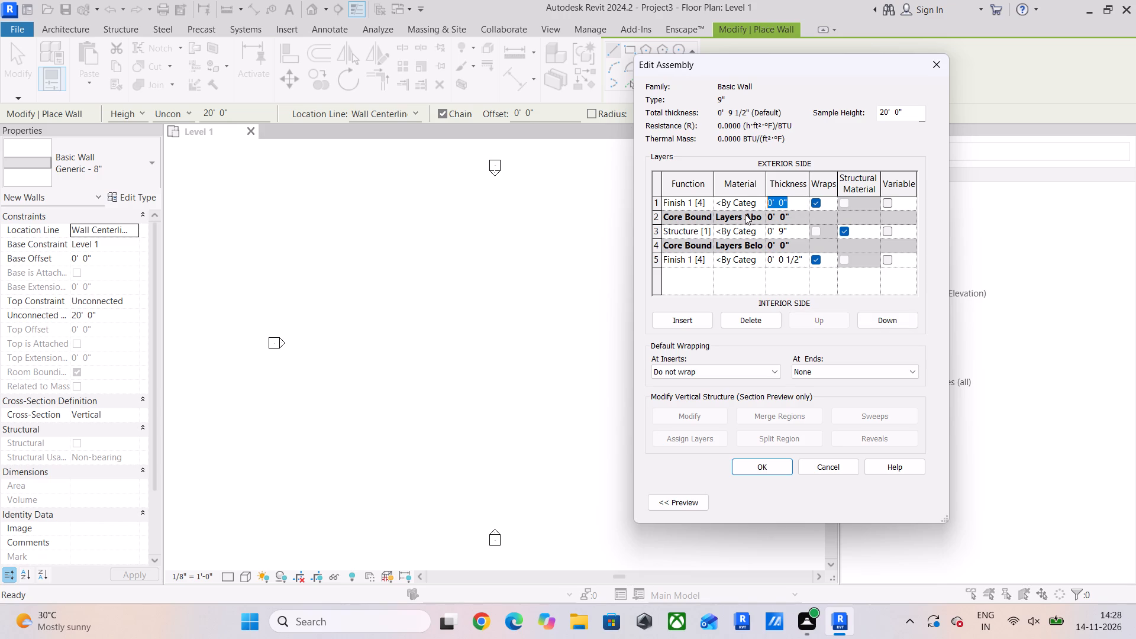
text(.5")
key(Return)
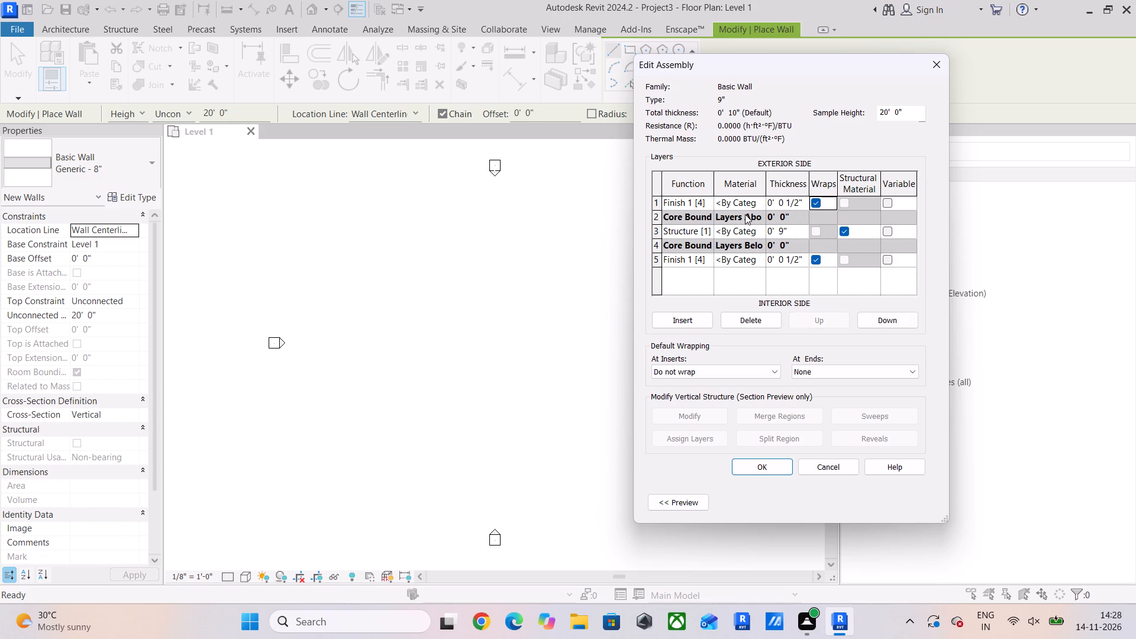
click(771, 469)
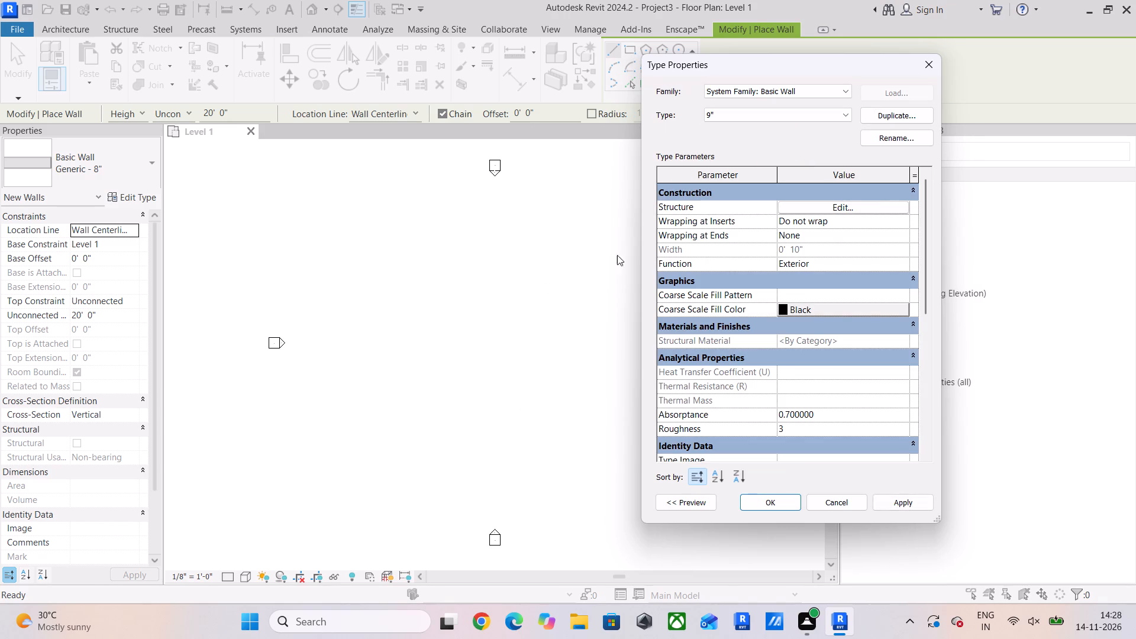
Duplicate the 9" wall type as 5", set its structure layer thickness to 5", and apply the new type.
click(886, 115)
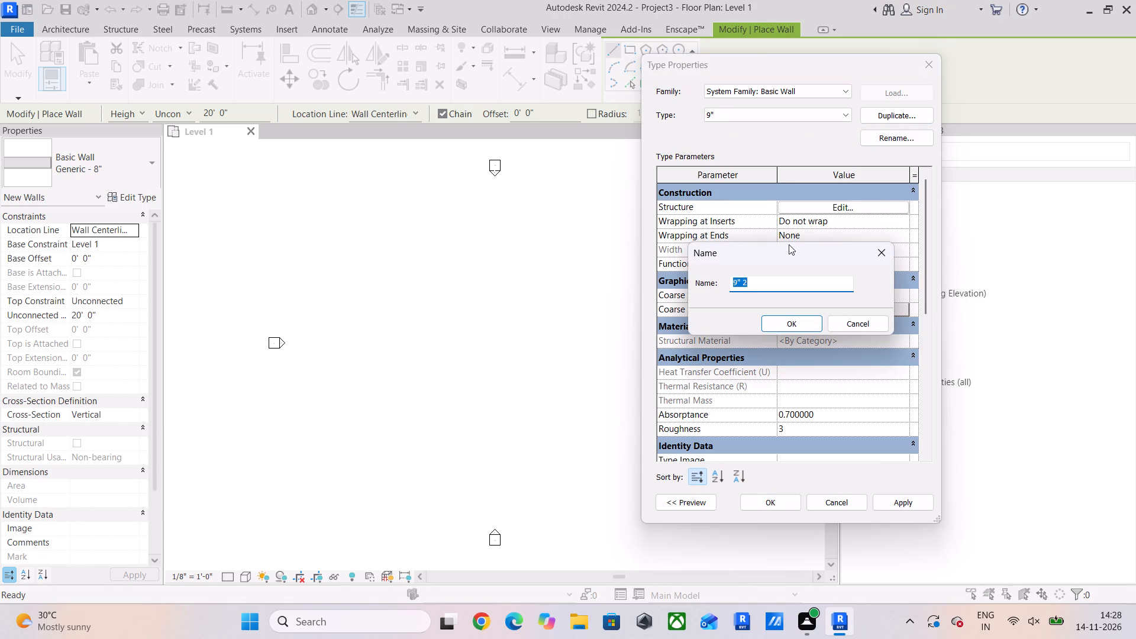
text(5")
key(Return)
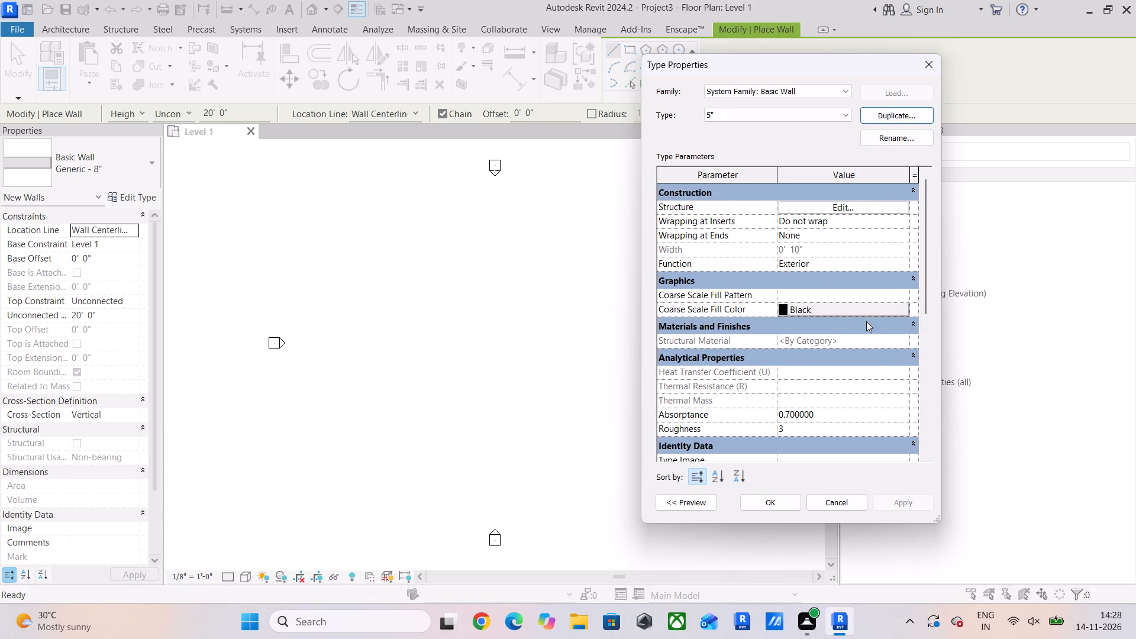
click(874, 208)
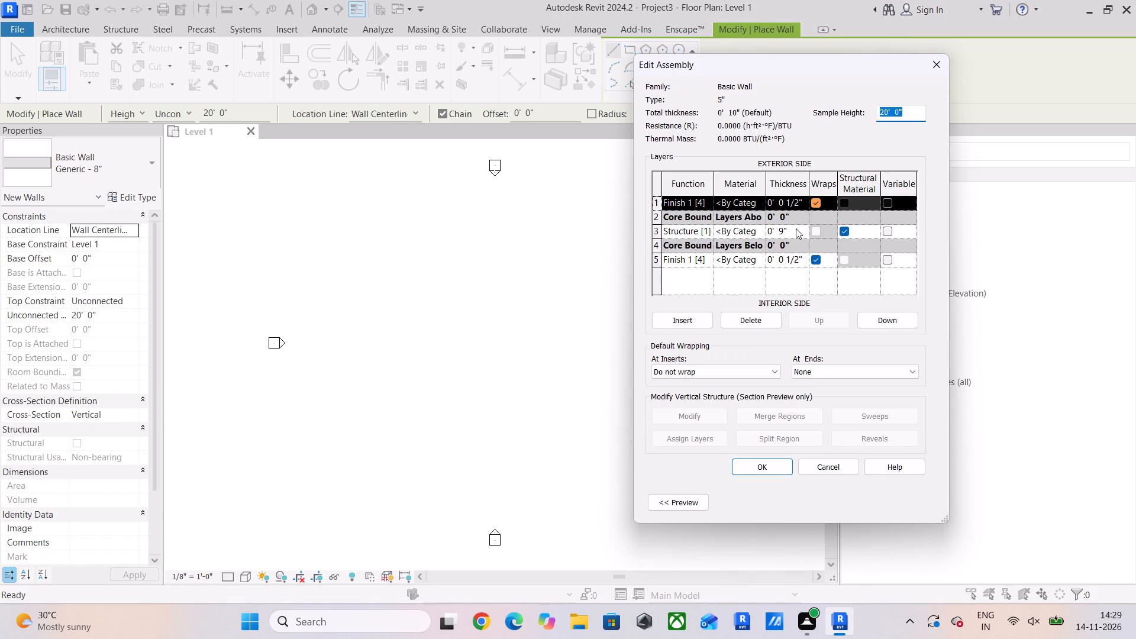
click(796, 228)
text(5")
key(Return)
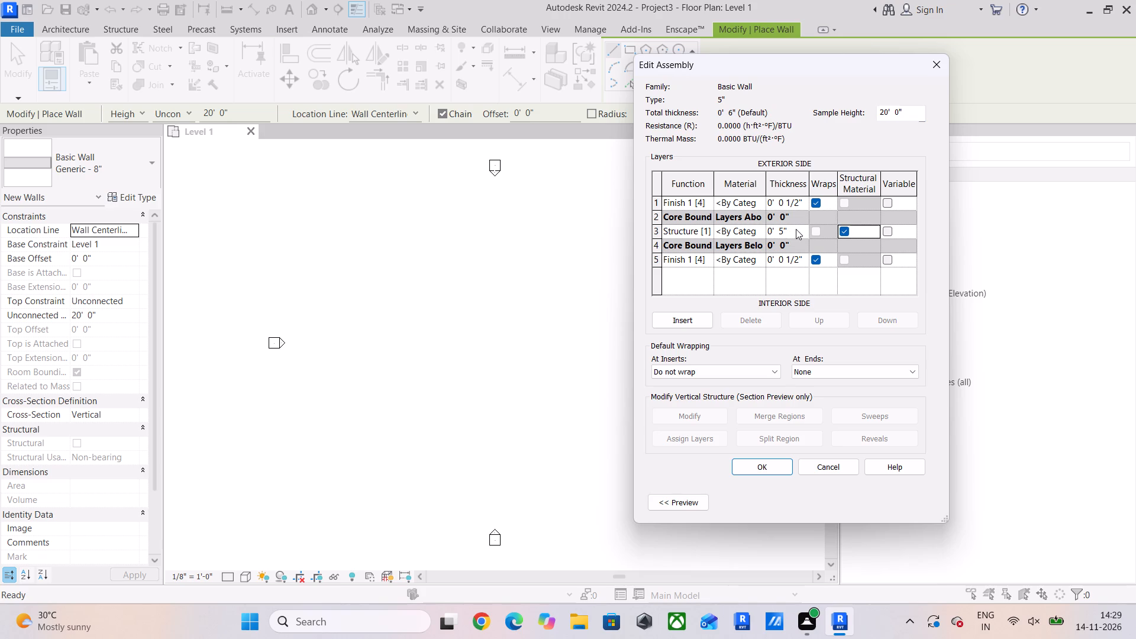
click(746, 462)
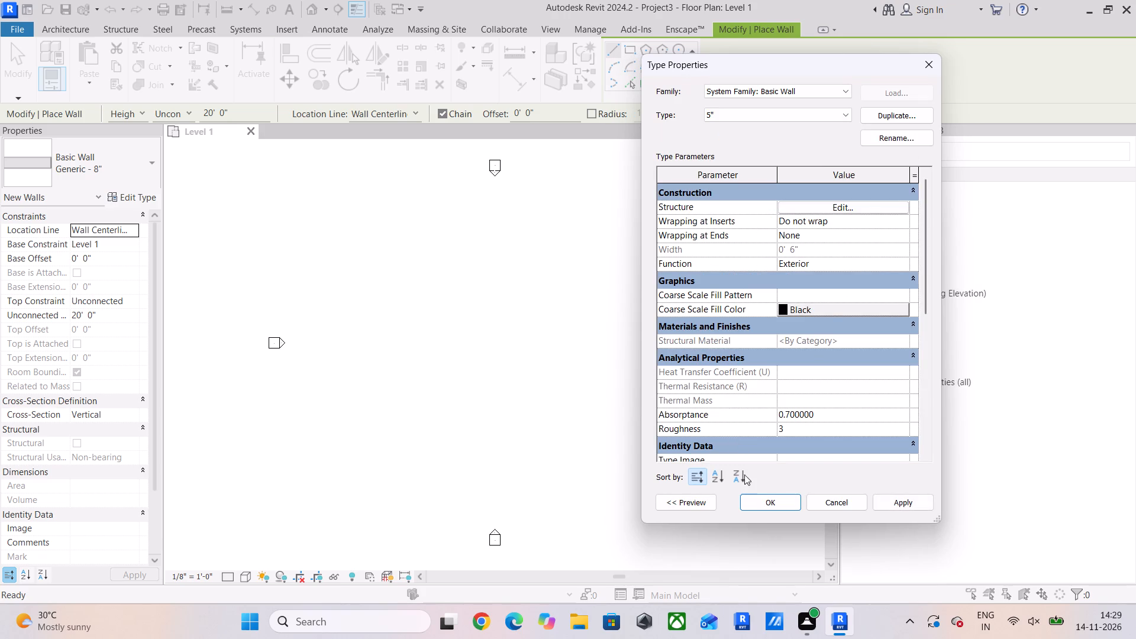
click(898, 503)
click(767, 504)
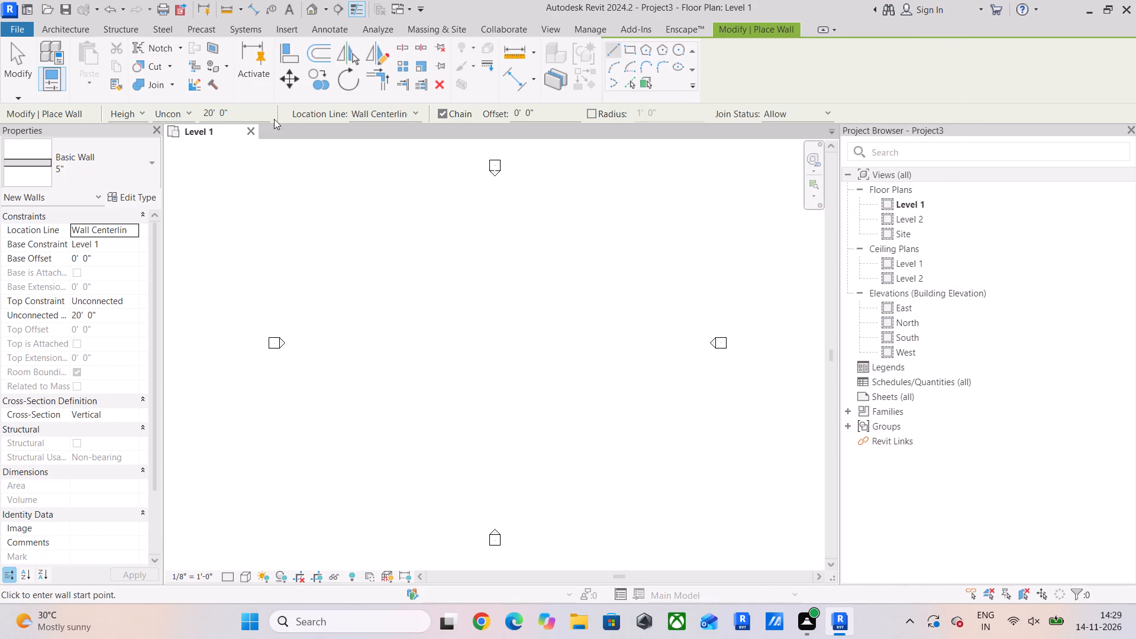
Draw a horizontal wall of the 9" type, 10'6" long, on the Level 1 plan between the elevation markers.
click(124, 153)
click(60, 272)
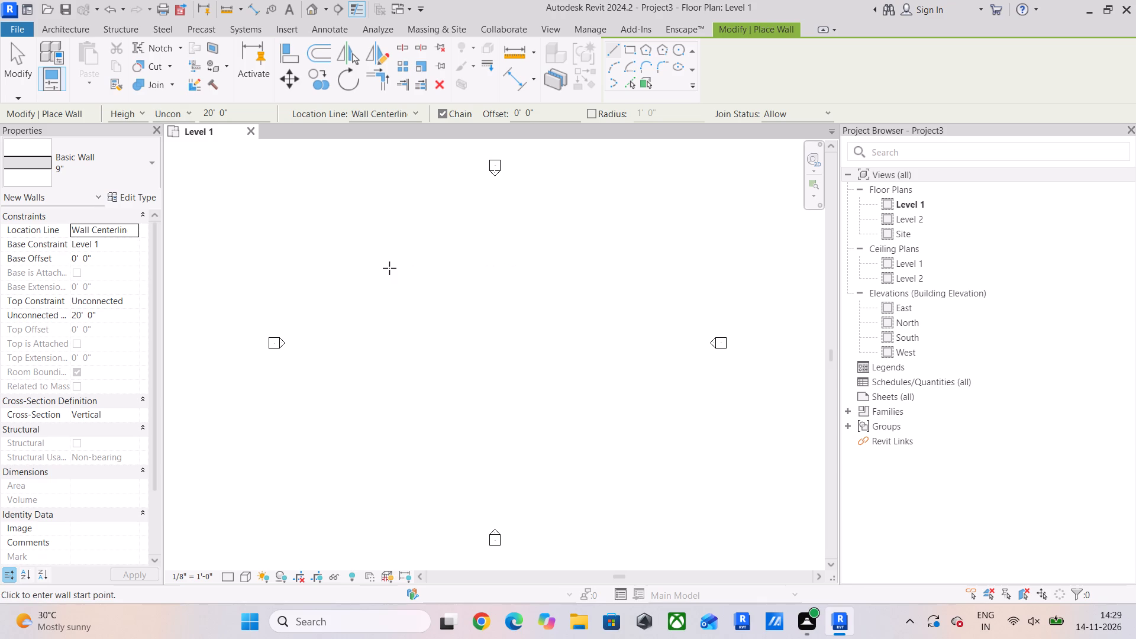
click(389, 284)
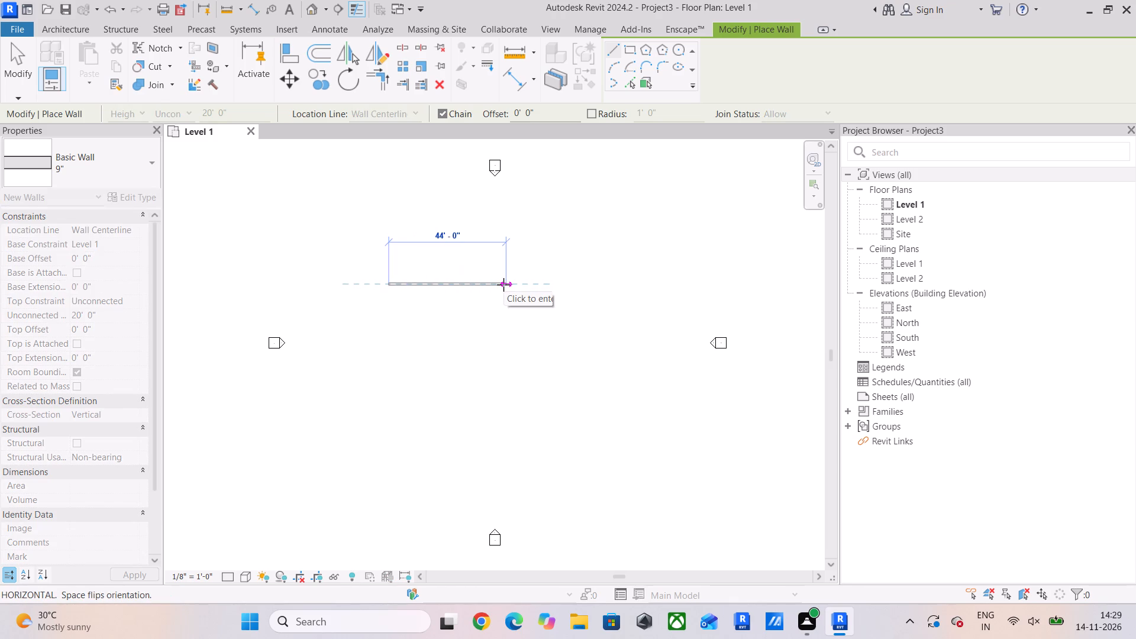
text(10'6")
key(Return)
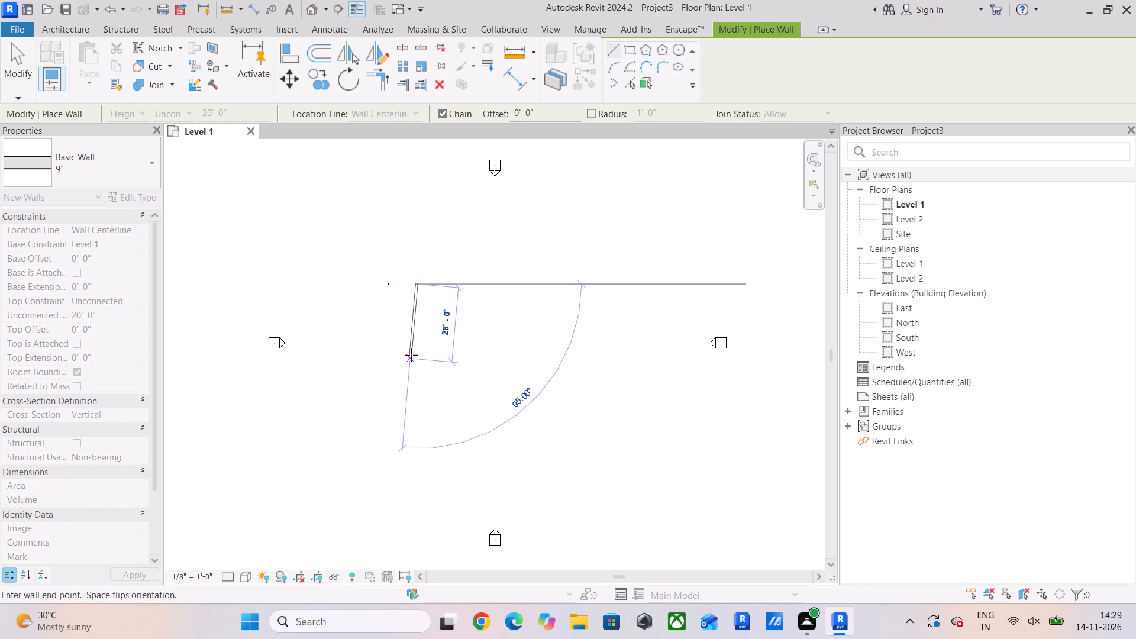
scroll(411, 356, up, 6)
middle_drag(423, 341, 410, 511)
scroll(410, 422, up, 5)
scroll(405, 367, up, 4)
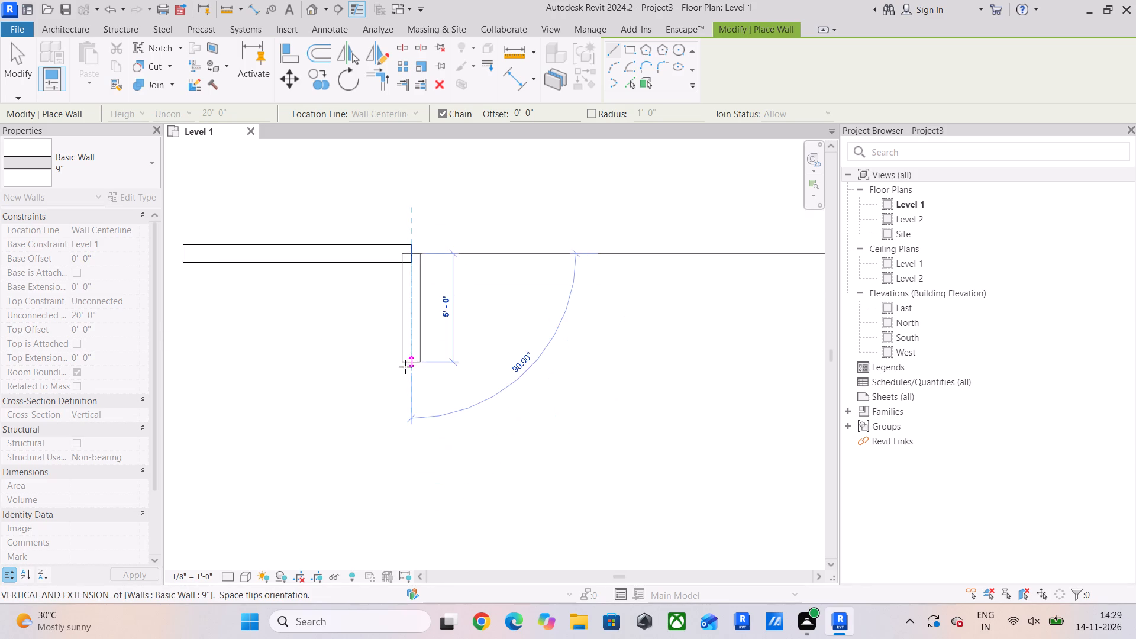
key(Escape)
Set the wall location line to Finish Face: Exterior for the walls being placed.
middle_drag(429, 355, 511, 399)
click(409, 107)
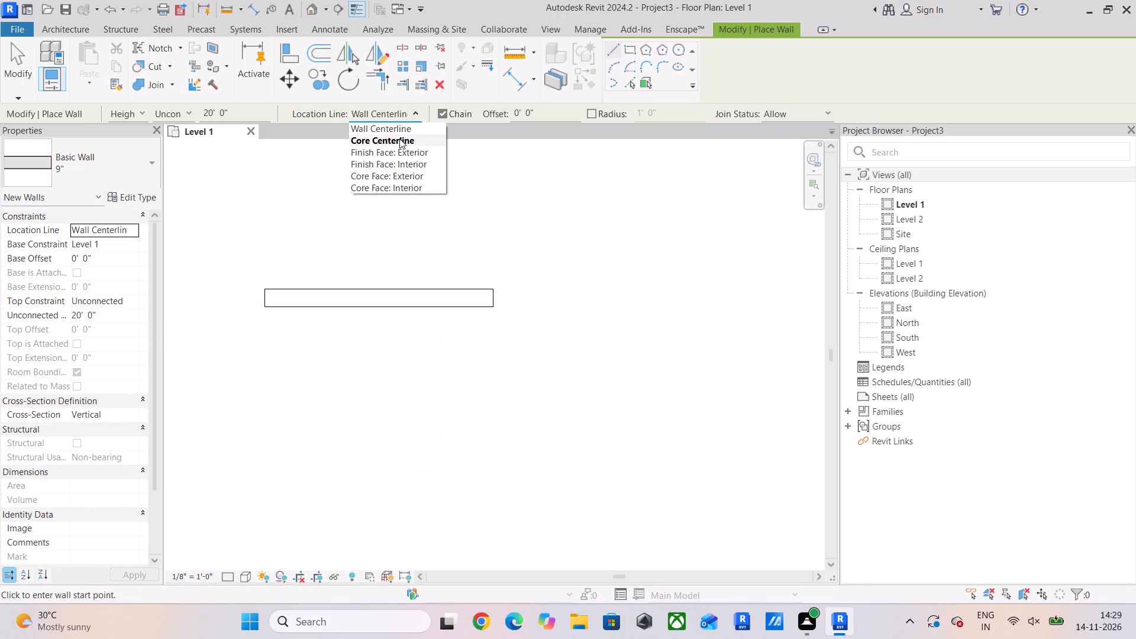
click(408, 150)
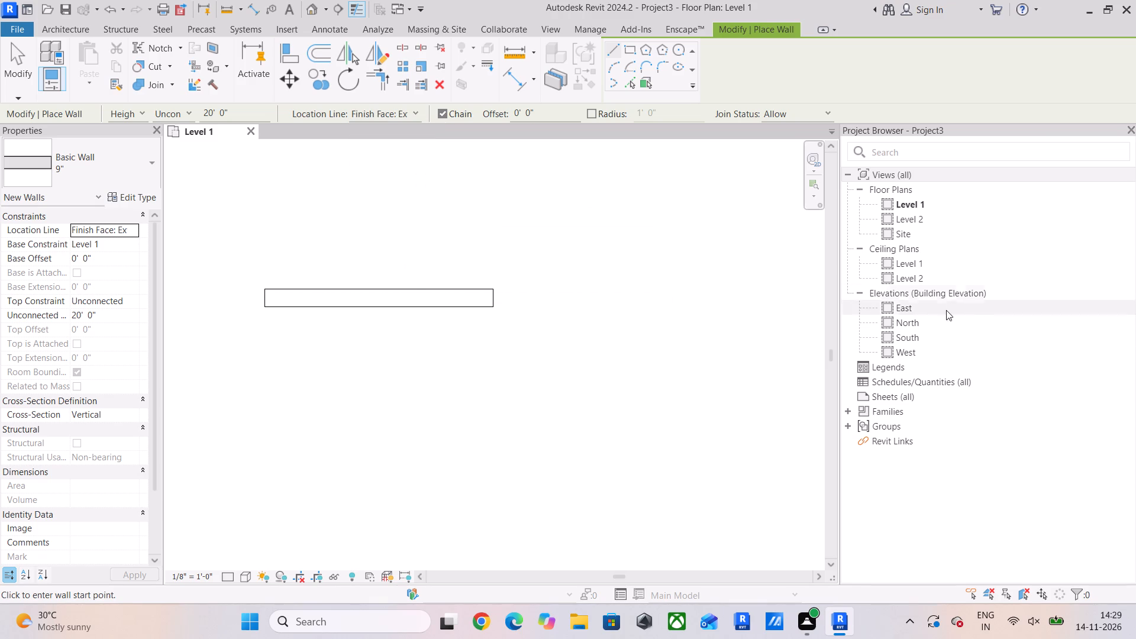
Open the South elevation and examine the Level 1 and Level 2 lines and their elevations.
double_click(911, 334)
scroll(474, 335, down, 1)
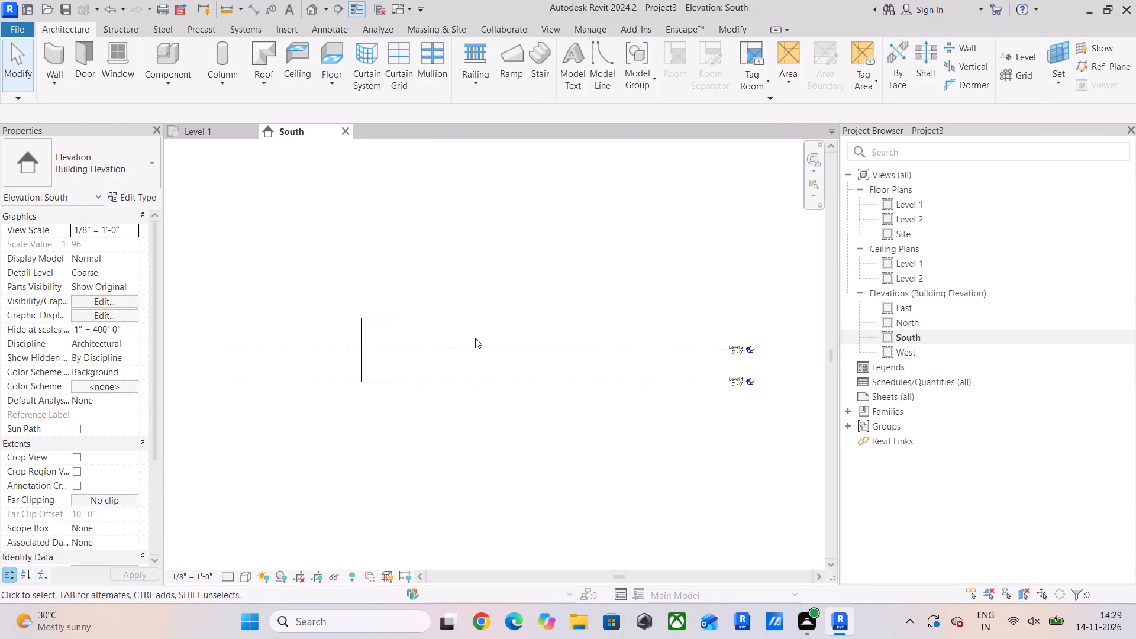
scroll(475, 338, down, 1)
middle_drag(555, 369, 409, 403)
scroll(508, 390, up, 5)
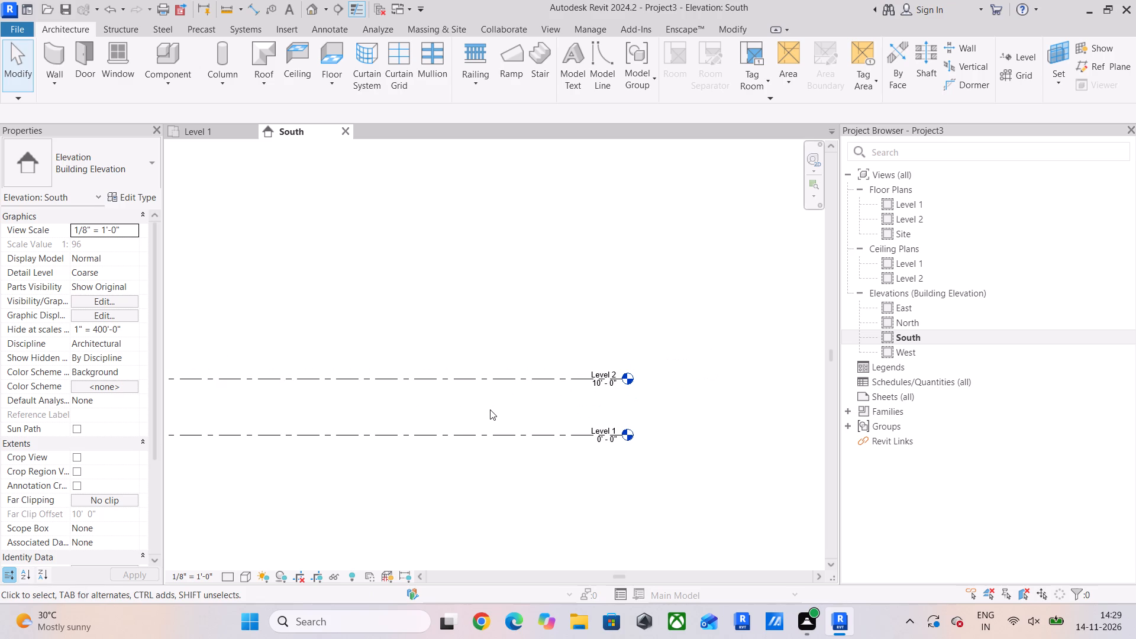
click(812, 628)
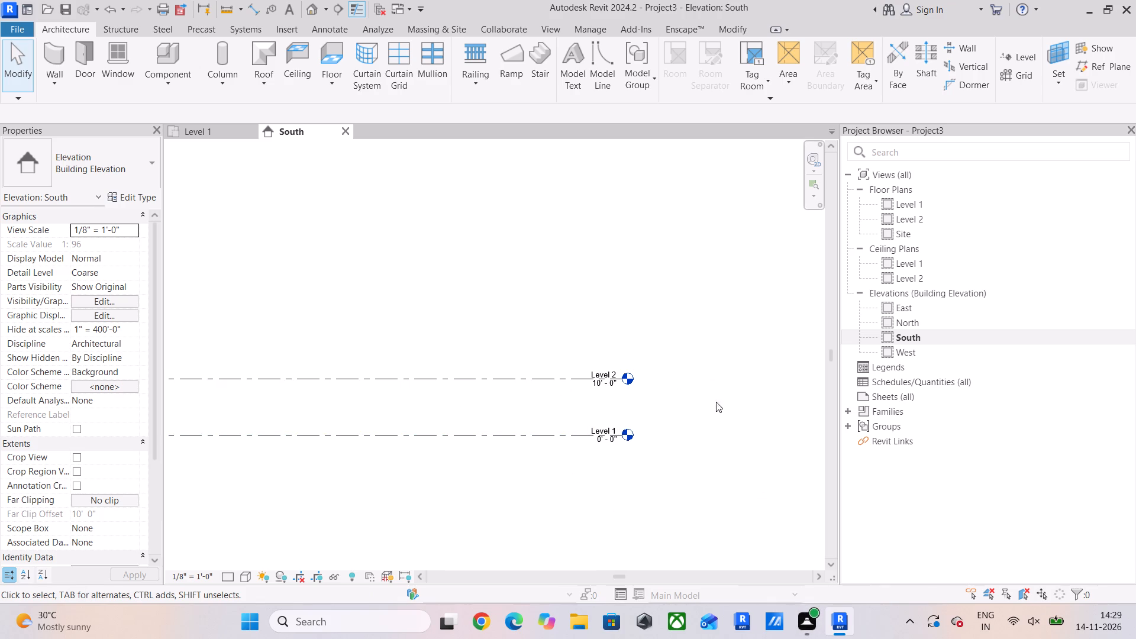
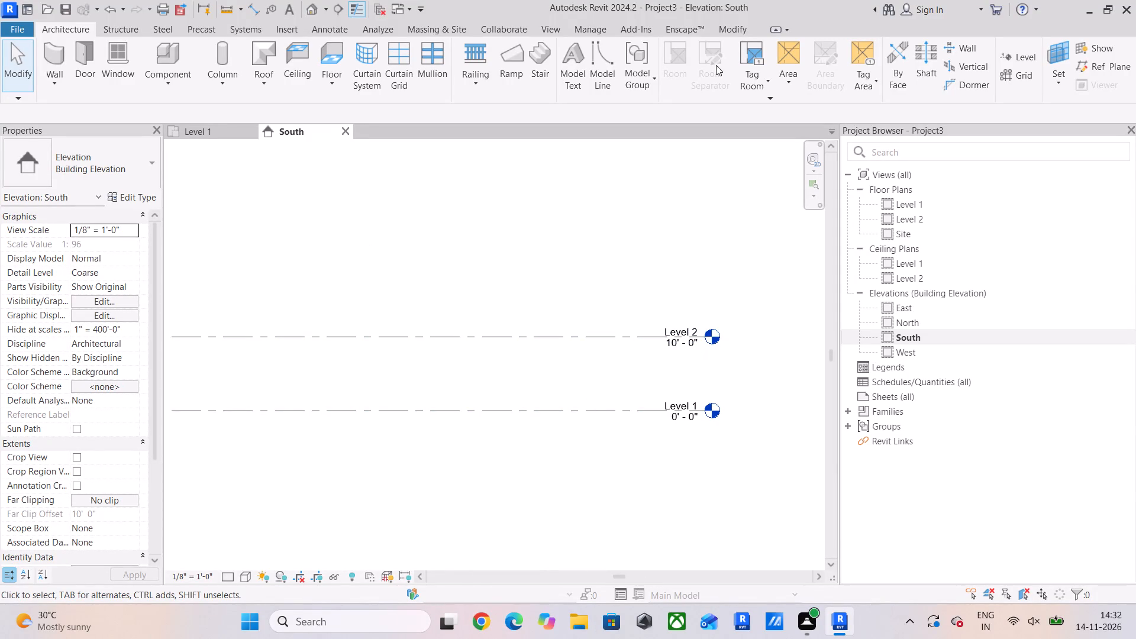
Create a new level offset 2' above Level 1 by picking the Level 1 line.
click(609, 414)
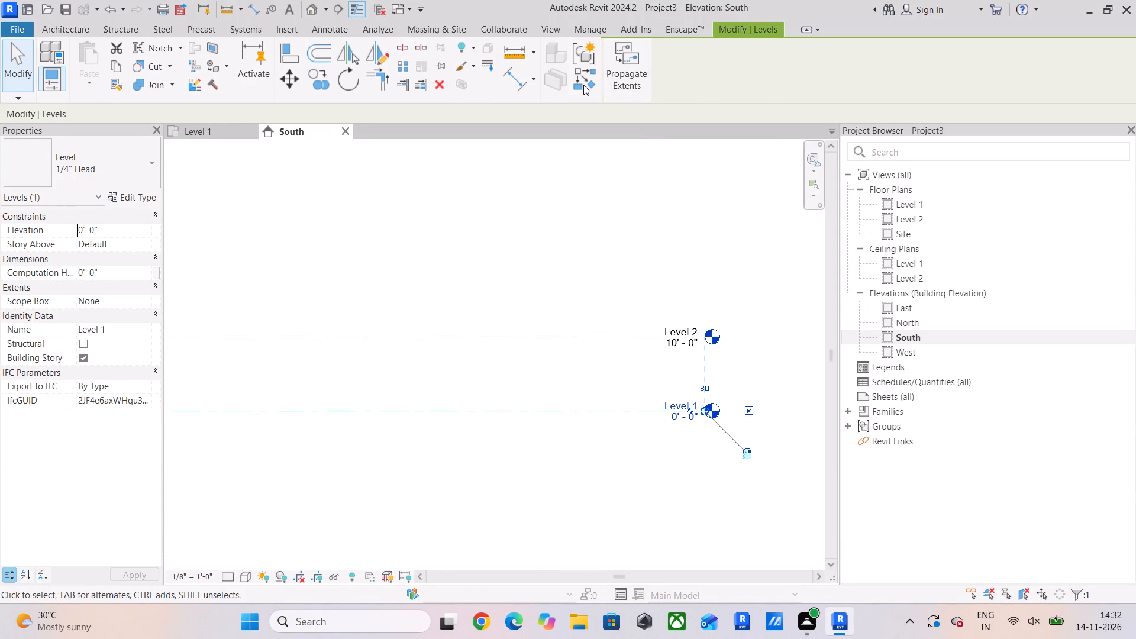
click(583, 85)
click(637, 46)
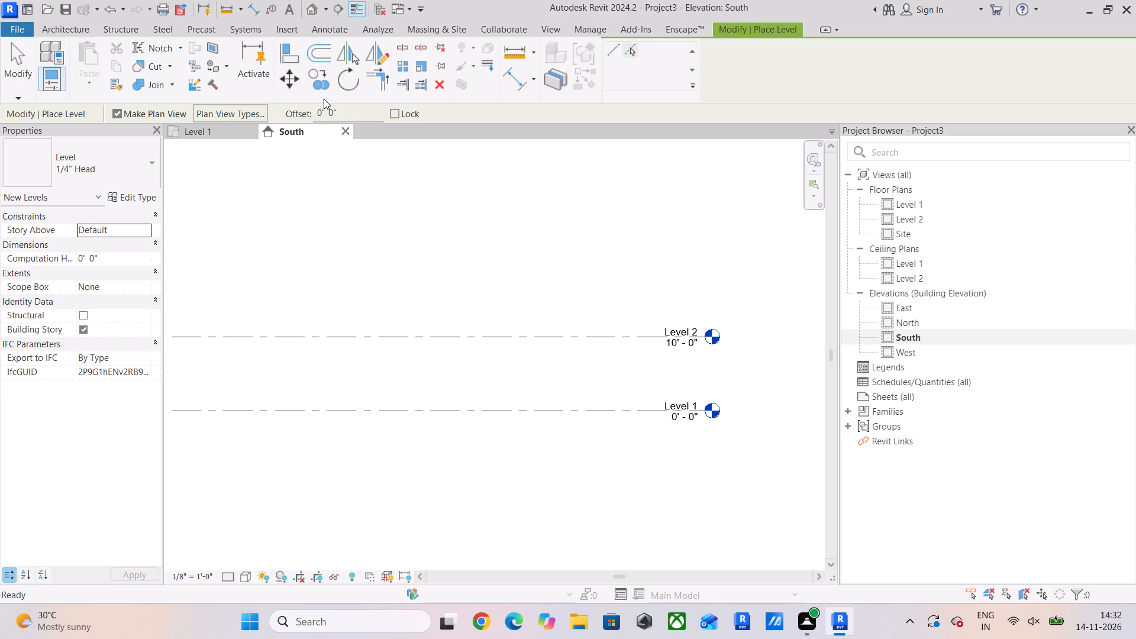
drag(363, 109, 303, 117)
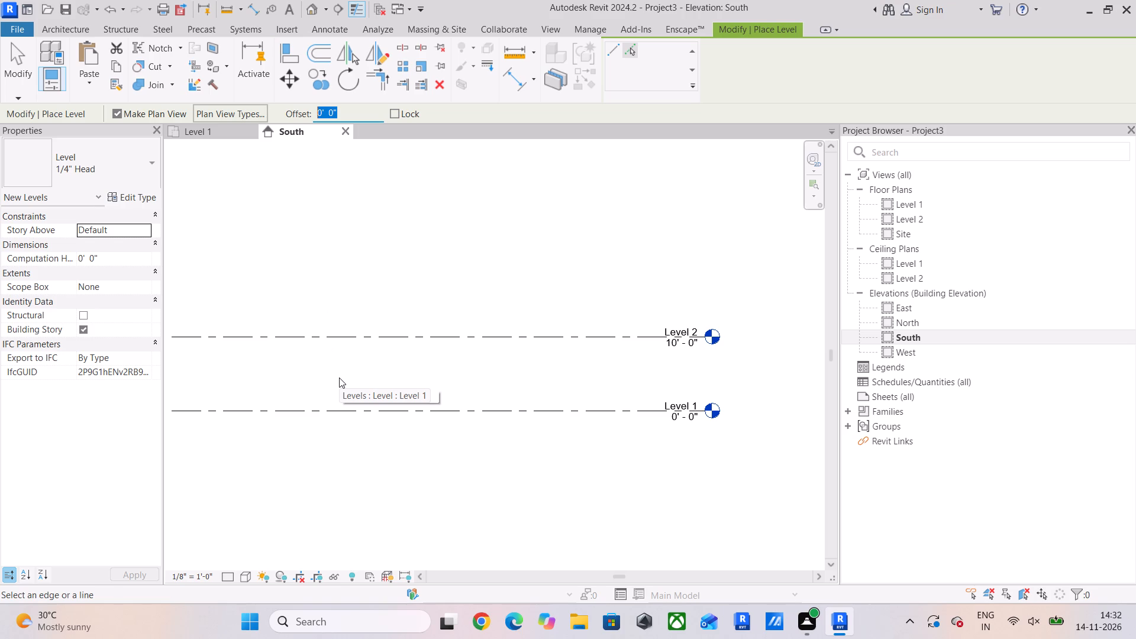
scroll(689, 402, up, 5)
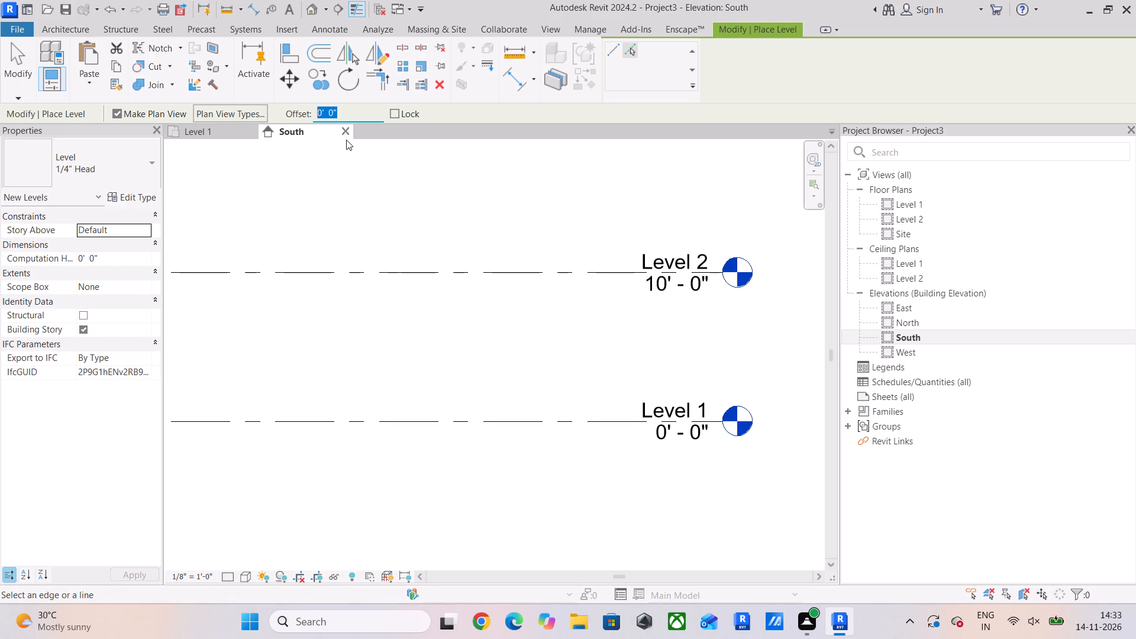
text(2')
key(Return)
click(491, 418)
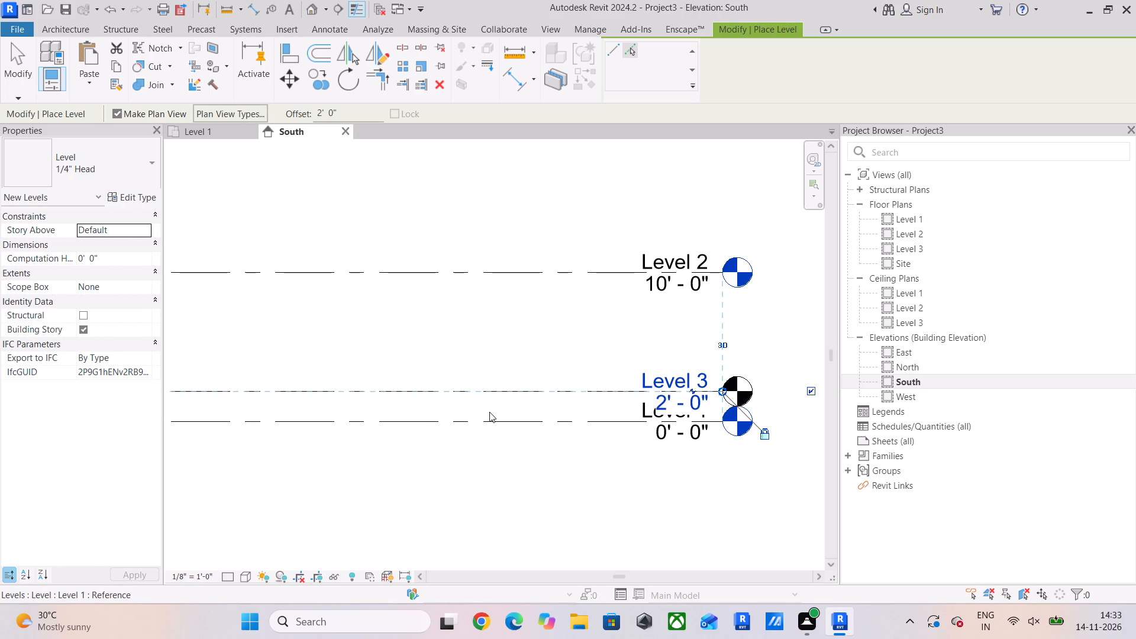
key(Escape)
key(Escape)
Rename Level 1 as GROUND and rename its corresponding views too.
scroll(703, 443, up, 5)
click(576, 380)
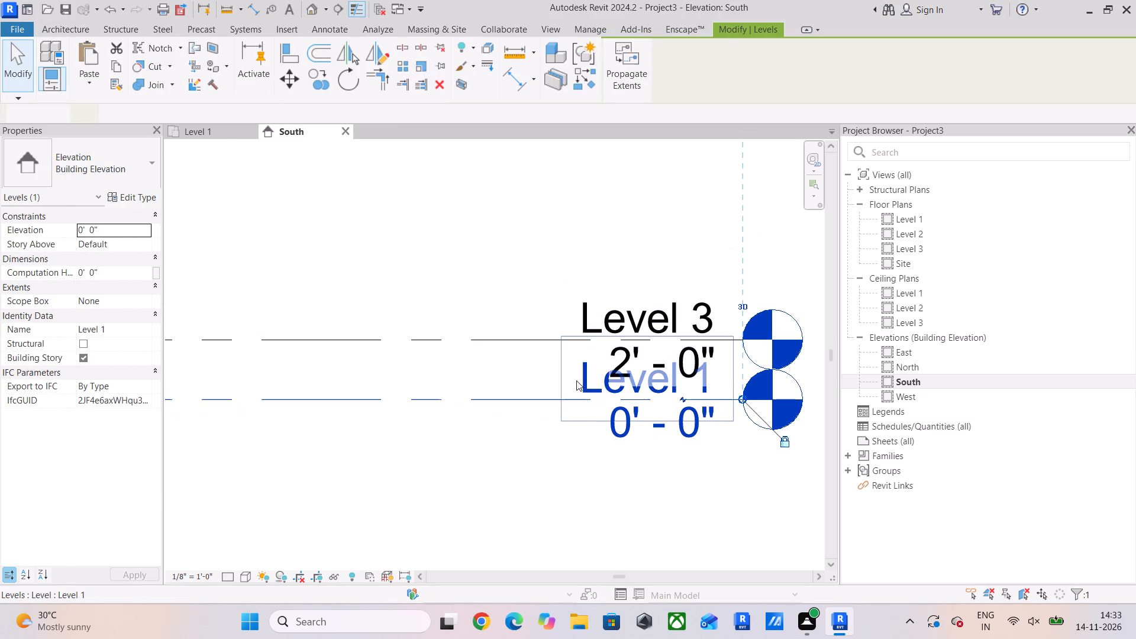
click(579, 383)
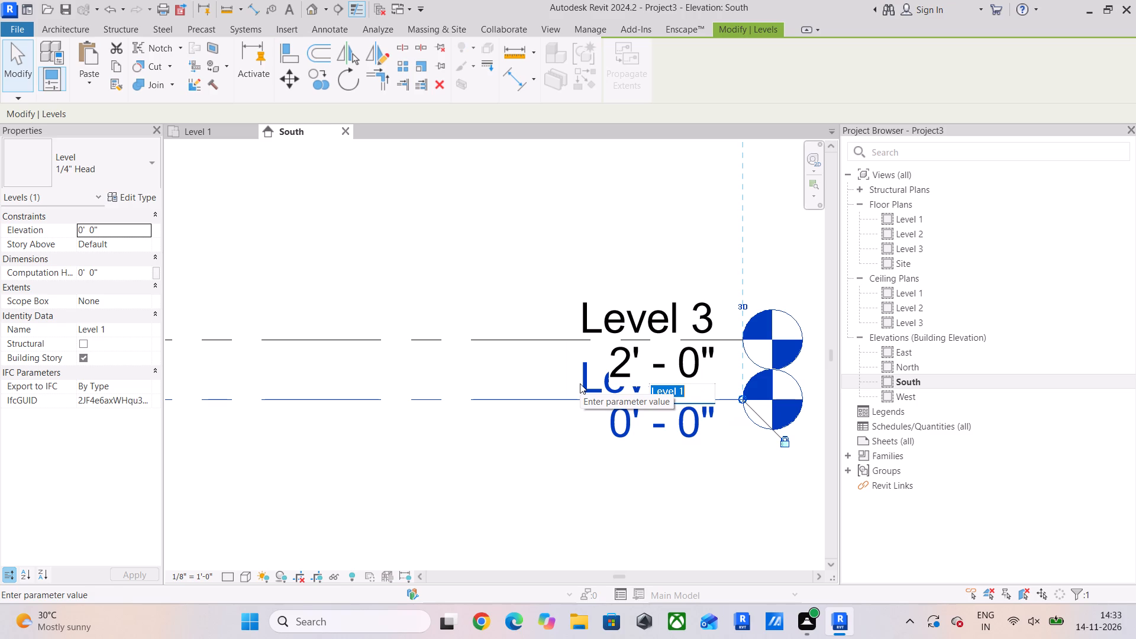
text(GROUNG)
key(BackSpace)
key(d)
key(Return)
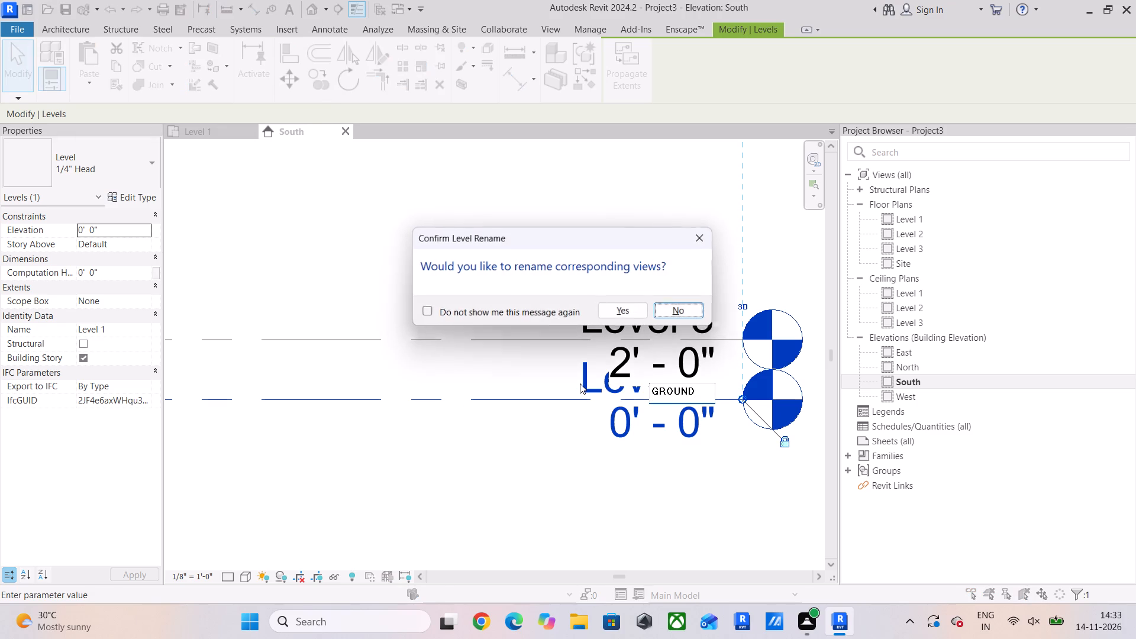
click(604, 315)
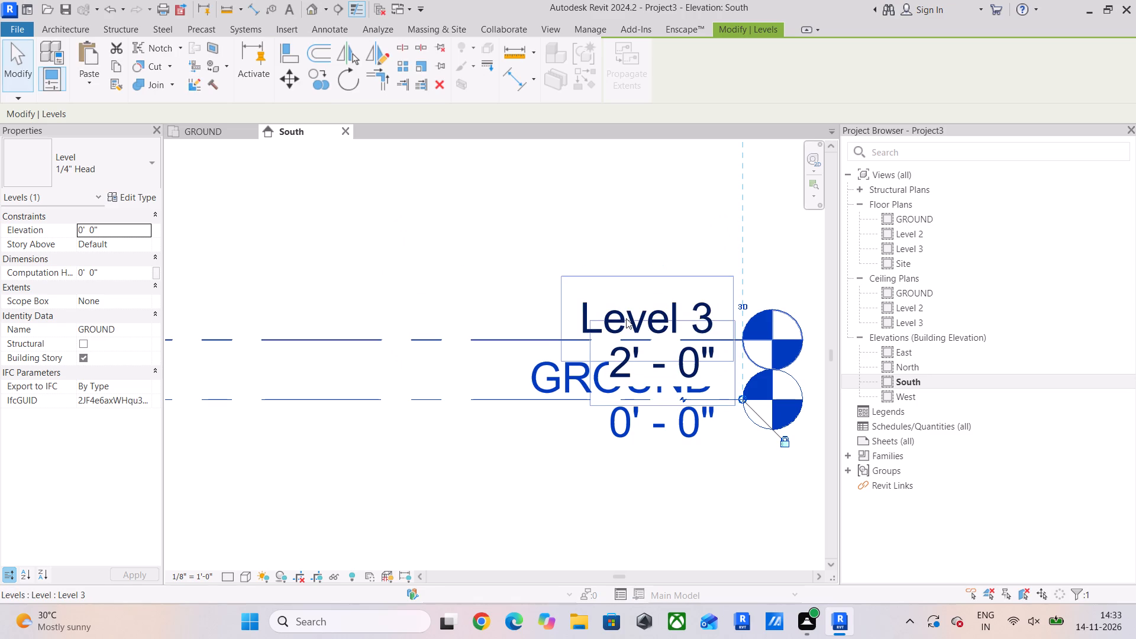
Rename the level at 2'-0" as UPPER GROUND LVL, including its corresponding views.
click(621, 298)
click(621, 298)
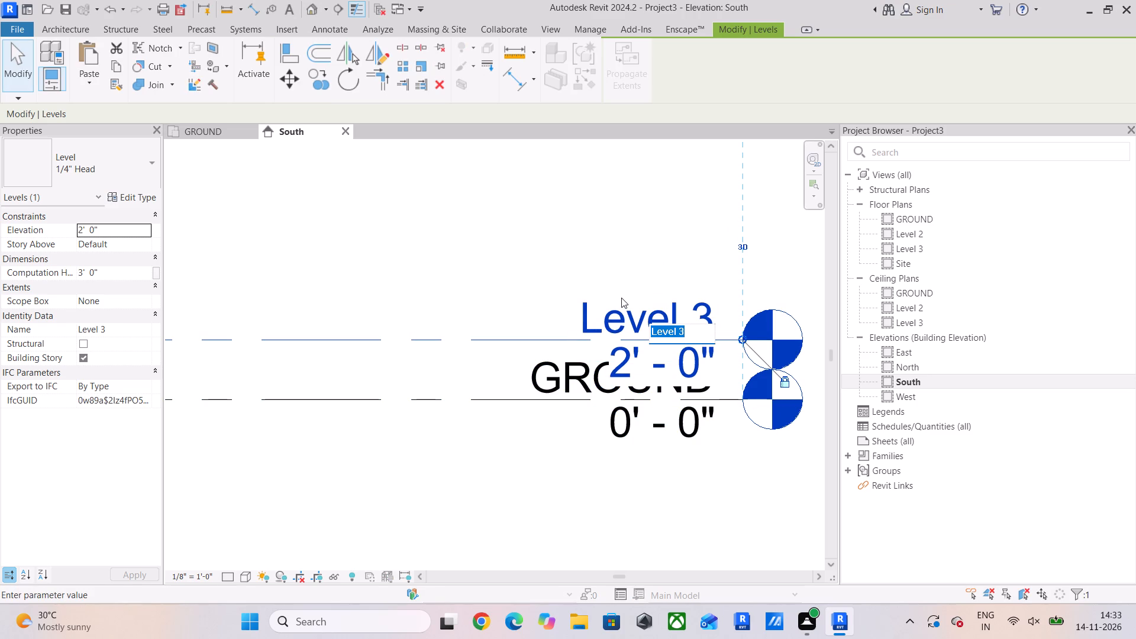
key(s)
key(BackSpace)
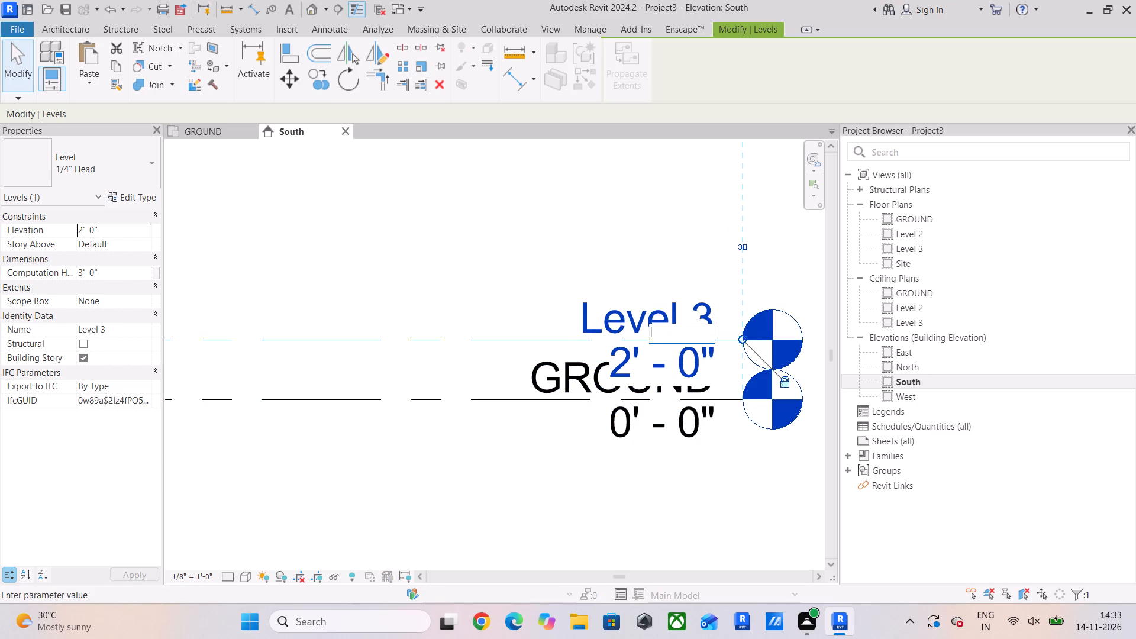
text(UPPER GROUND)
key(space)
text(LVL)
key(Return)
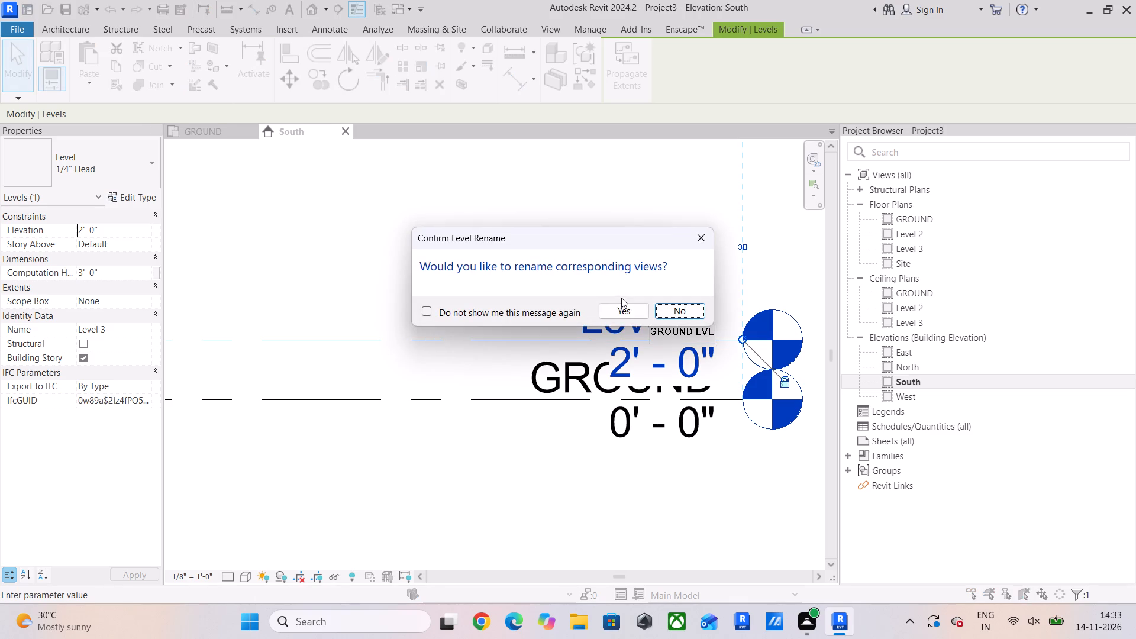
click(625, 318)
Add elbows to the GROUND and UPPER GROUND LVL heads, and raise the UPPER GROUND LVL head above its line so the labels separate.
scroll(418, 279, down, 6)
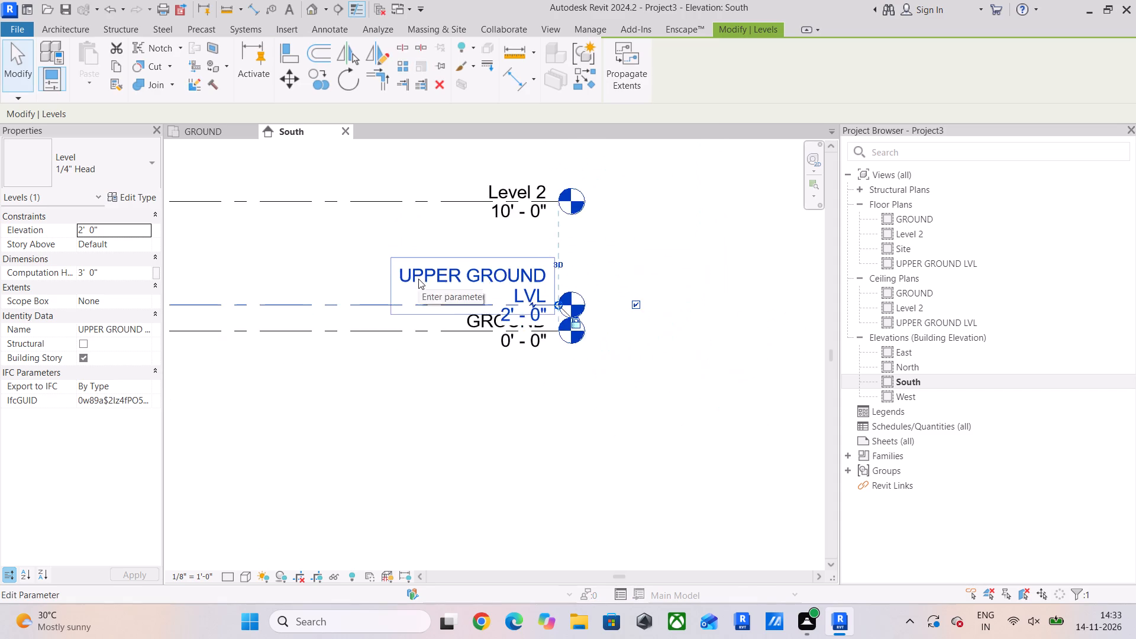
middle_drag(418, 279, 464, 314)
click(456, 364)
scroll(555, 375, up, 6)
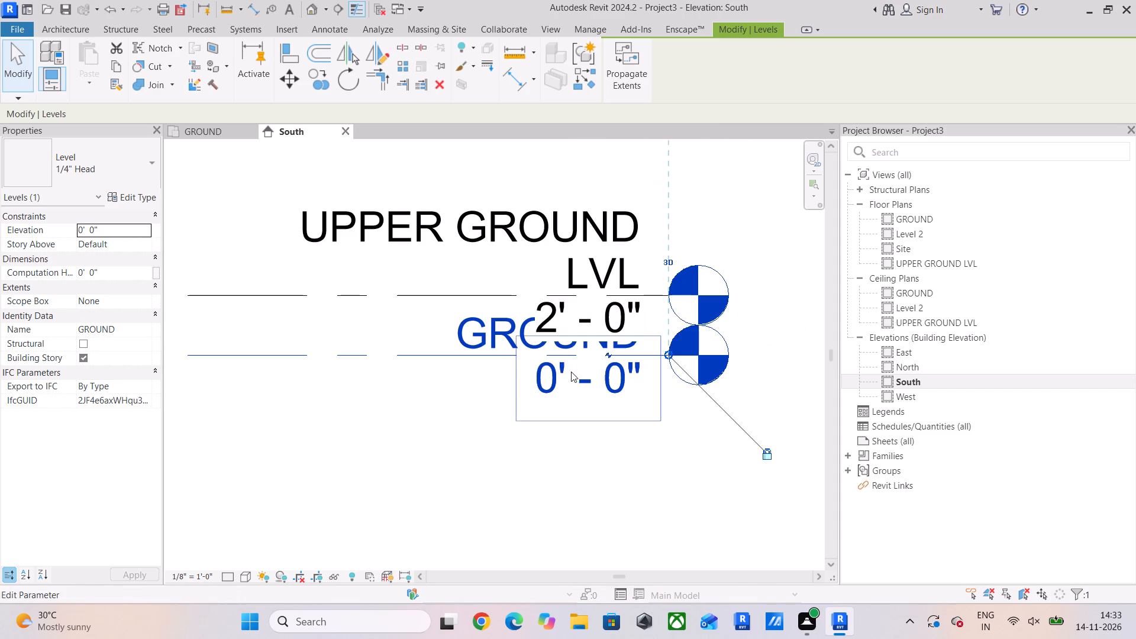
click(608, 354)
scroll(603, 399, down, 6)
middle_drag(603, 399, 379, 448)
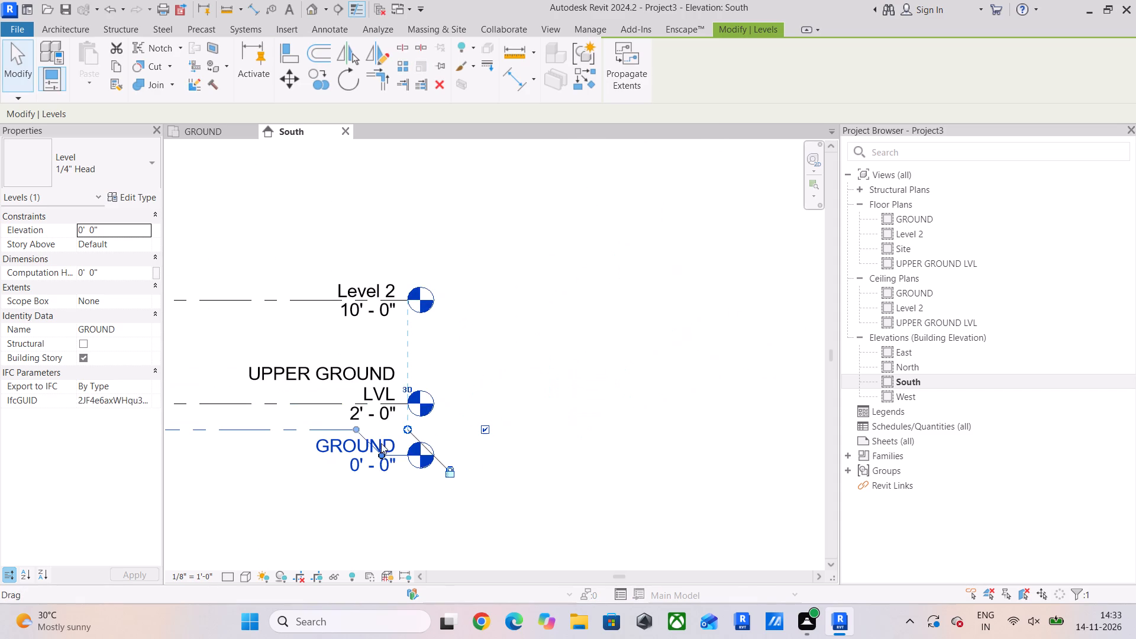
click(316, 406)
click(381, 405)
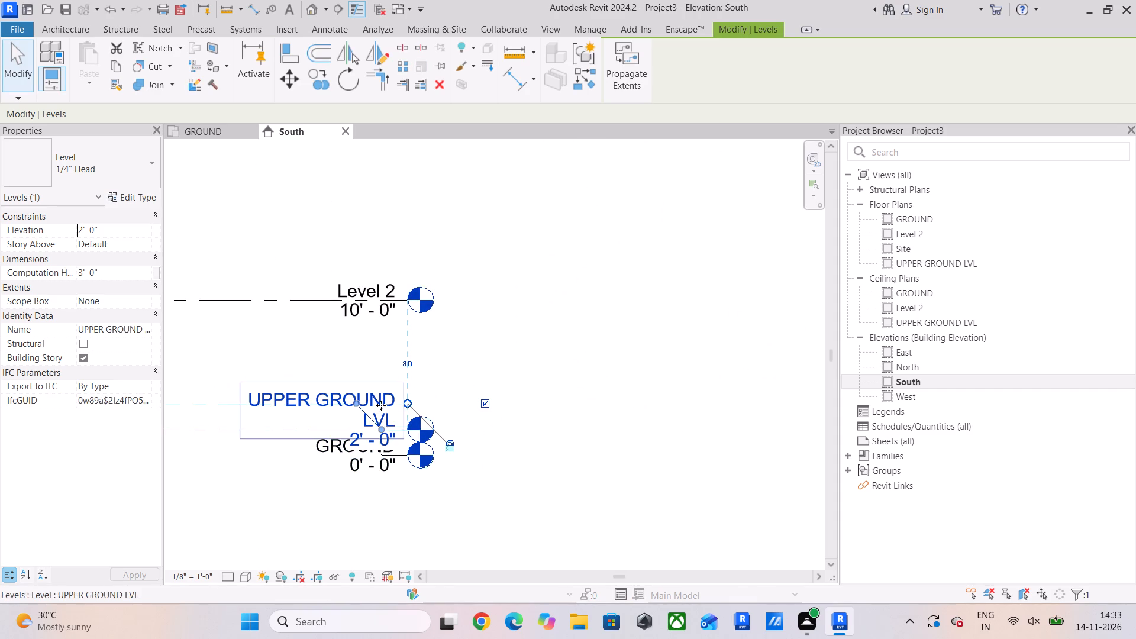
scroll(373, 427, up, 5)
drag(391, 430, 396, 344)
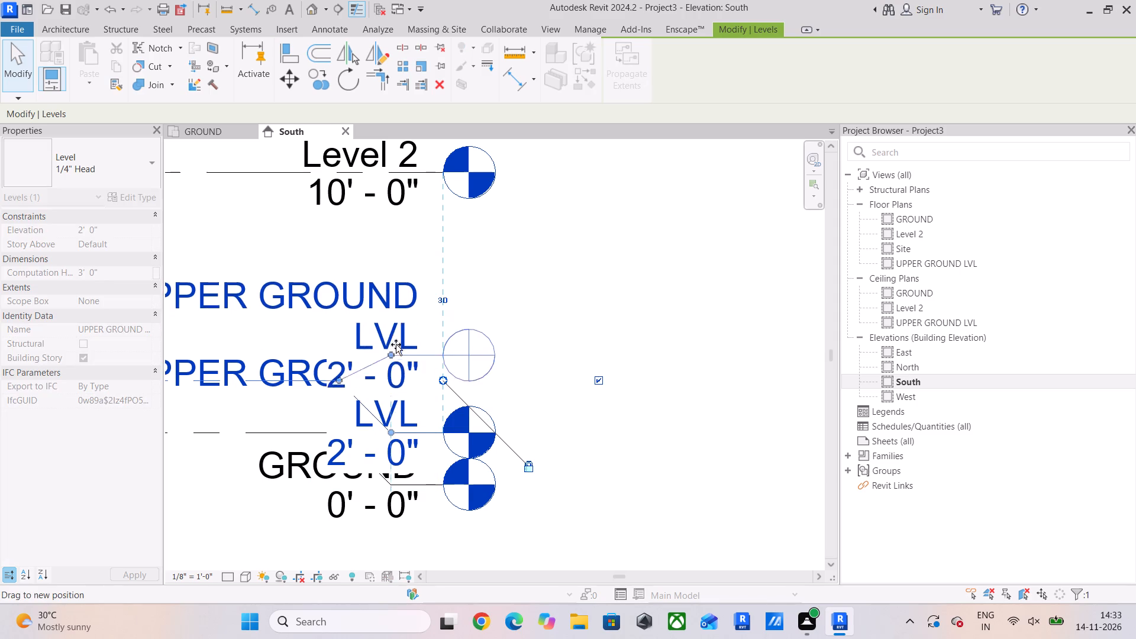
drag(396, 344, 396, 309)
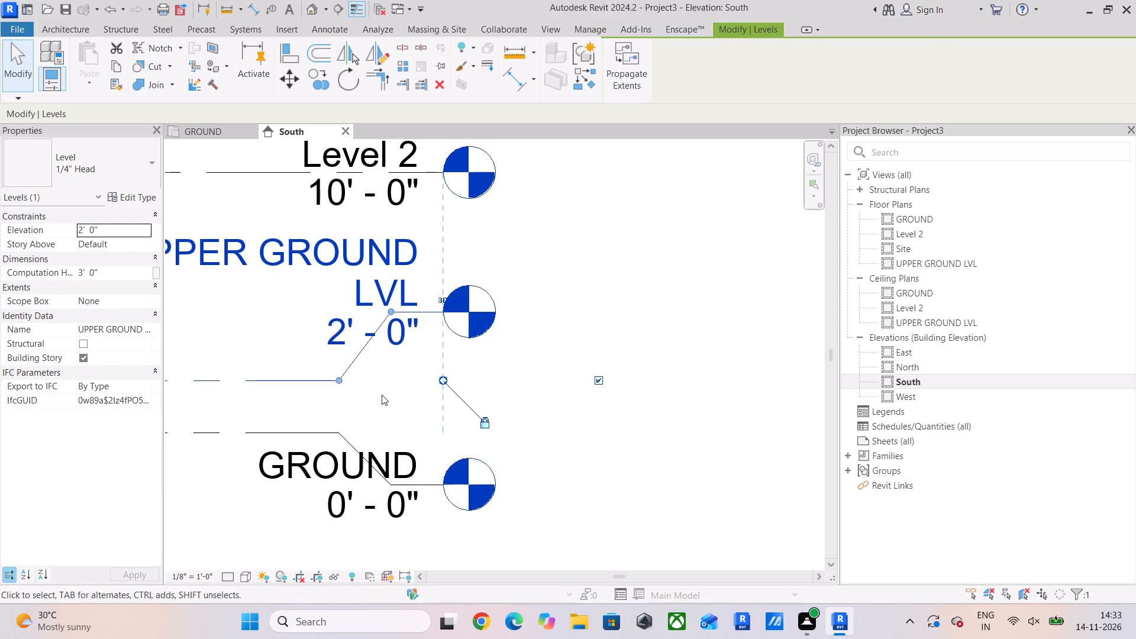
click(382, 395)
scroll(297, 419, down, 5)
middle_drag(297, 419, 451, 421)
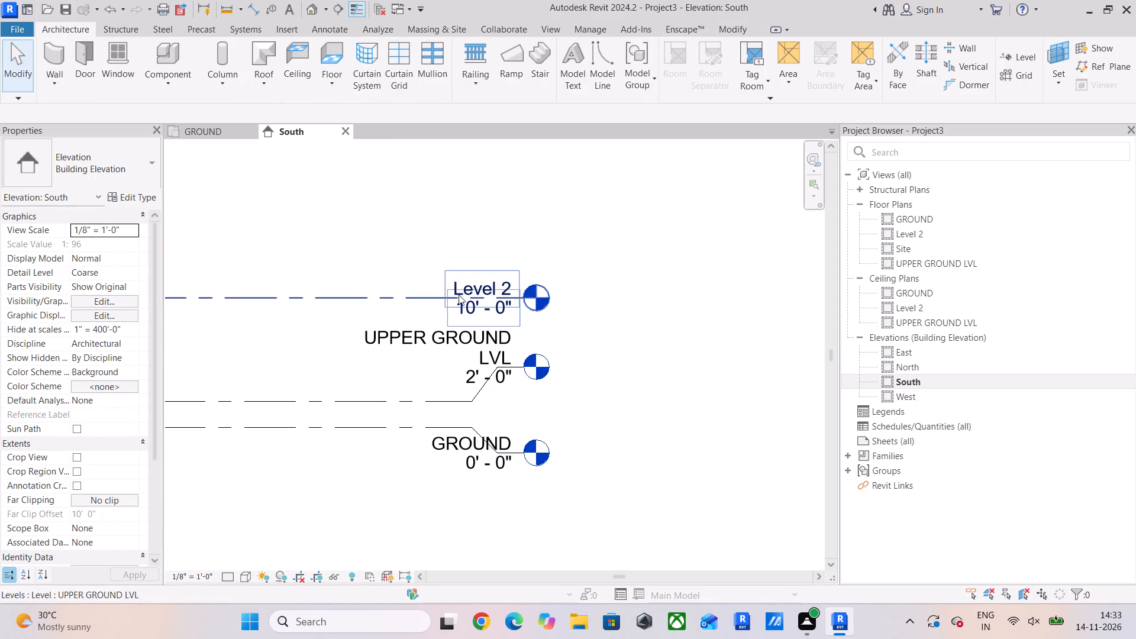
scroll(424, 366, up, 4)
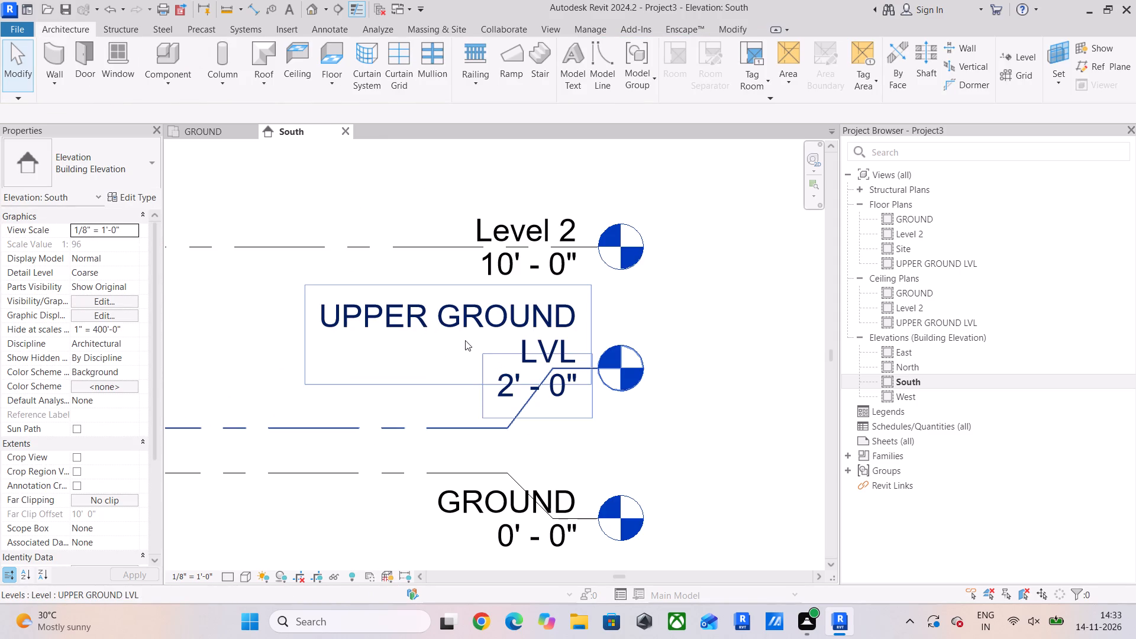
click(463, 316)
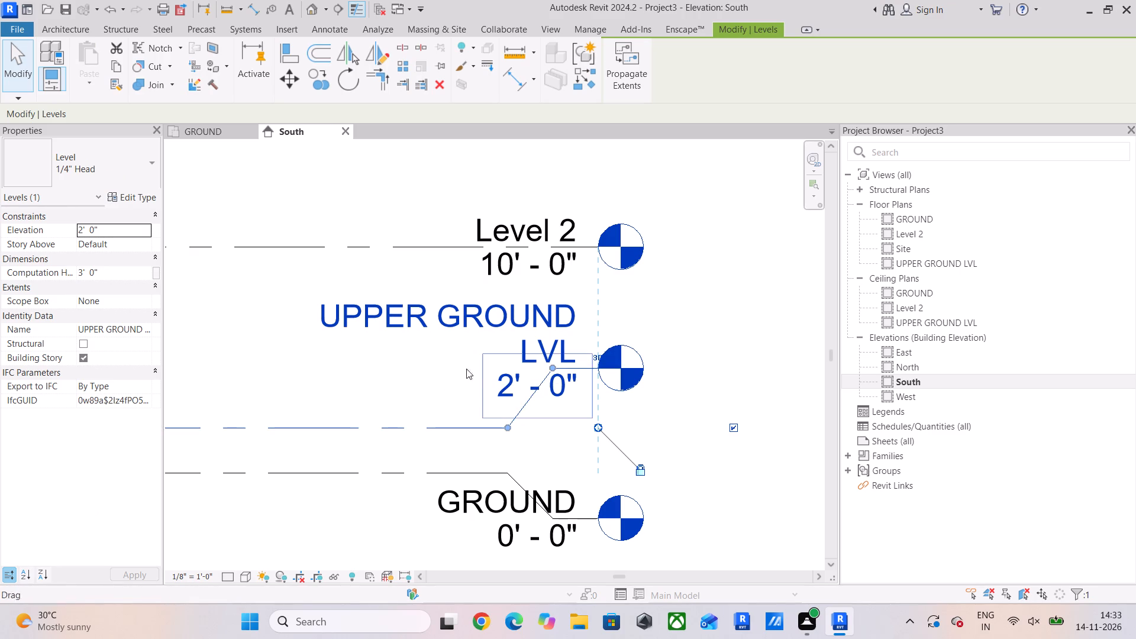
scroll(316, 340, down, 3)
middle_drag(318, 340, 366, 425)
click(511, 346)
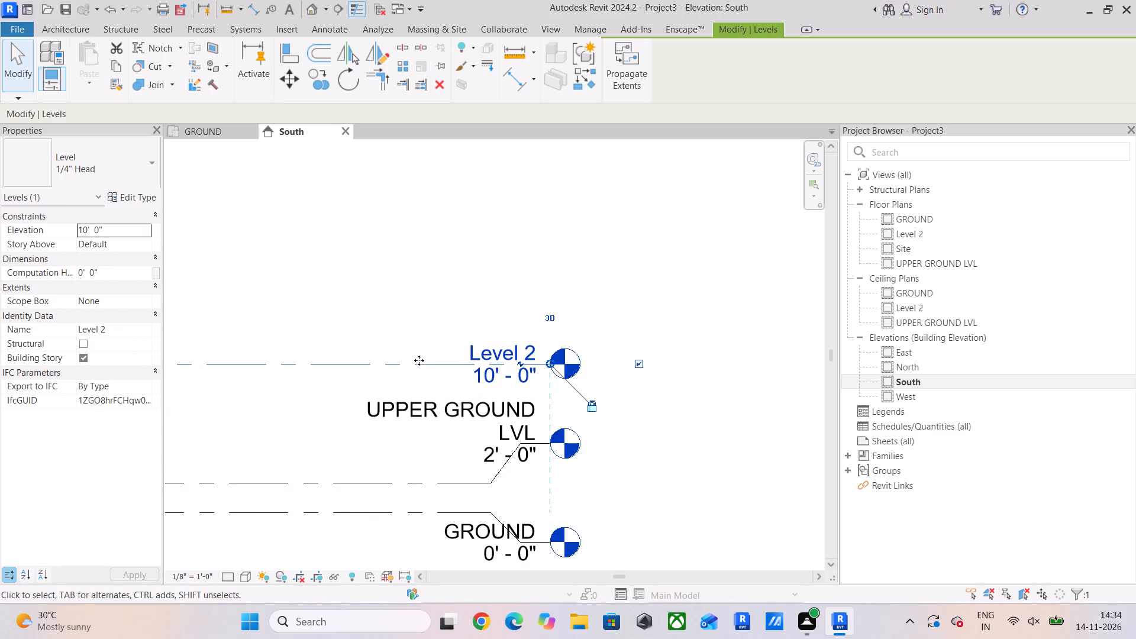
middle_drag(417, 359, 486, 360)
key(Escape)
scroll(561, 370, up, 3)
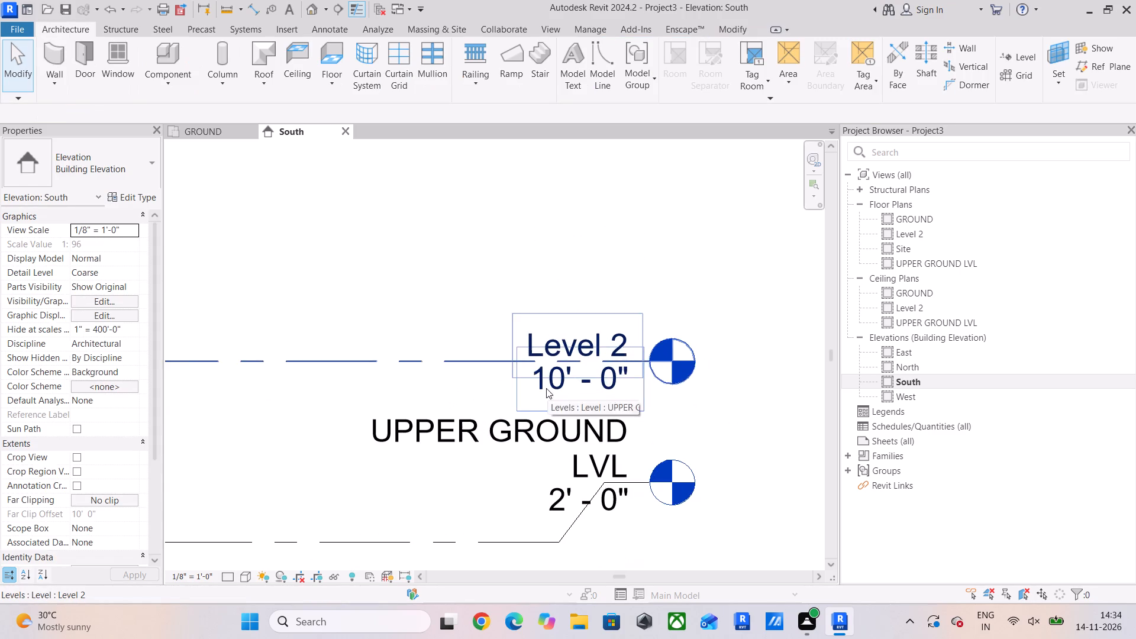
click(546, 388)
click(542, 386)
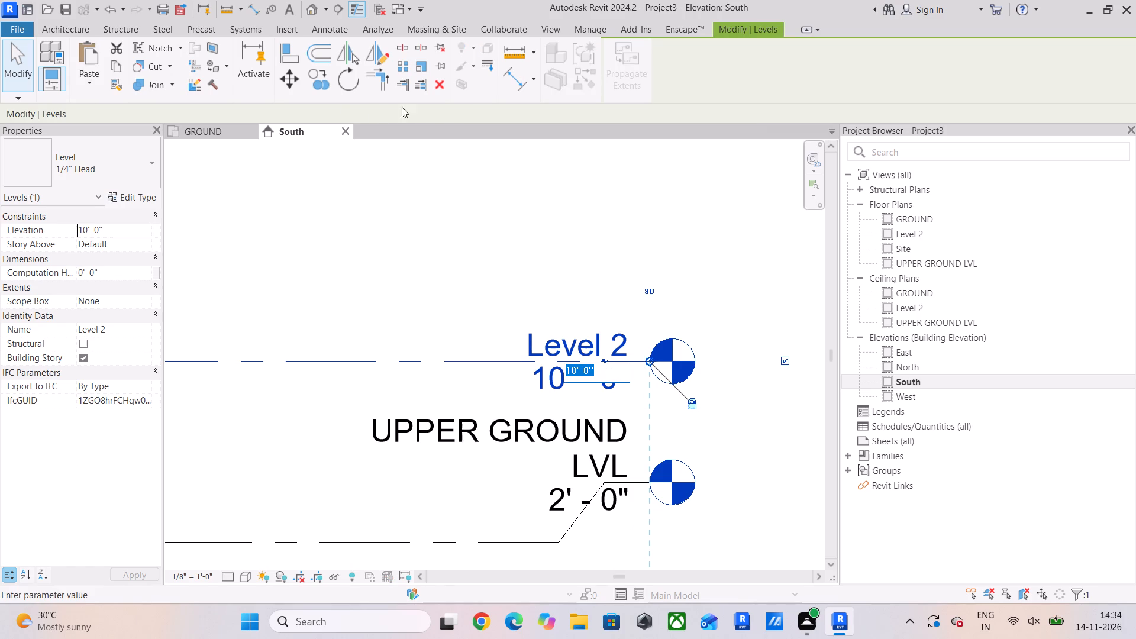
Place an aligned dimension between the UPPER GROUND LVL and Level 2 lines.
click(514, 69)
scroll(378, 260, down, 5)
middle_drag(380, 262, 486, 237)
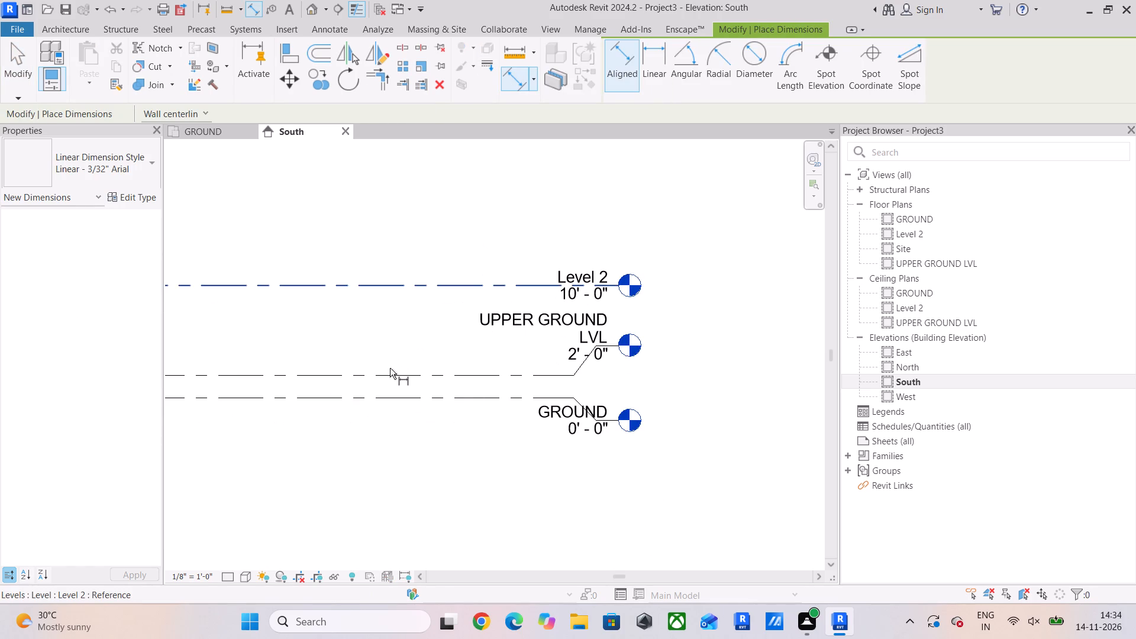
click(390, 370)
click(372, 283)
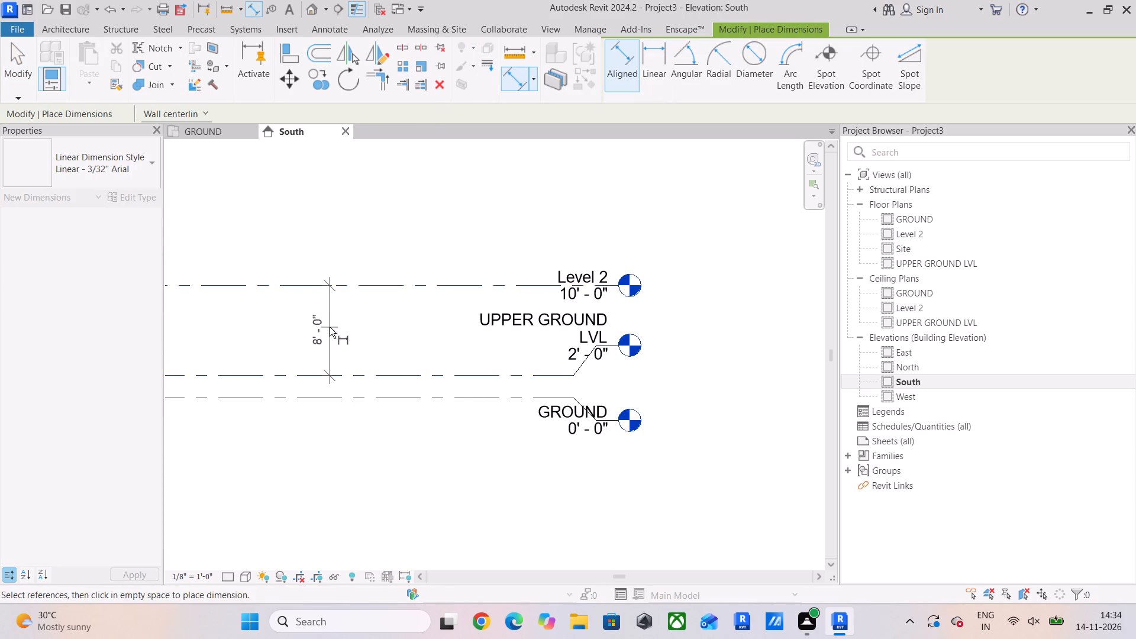
click(328, 327)
scroll(319, 328, up, 4)
key(Escape)
key(Escape)
key(Escape)
Move Level 2 by setting its dimension from UPPER GROUND LVL to 10'6".
click(385, 256)
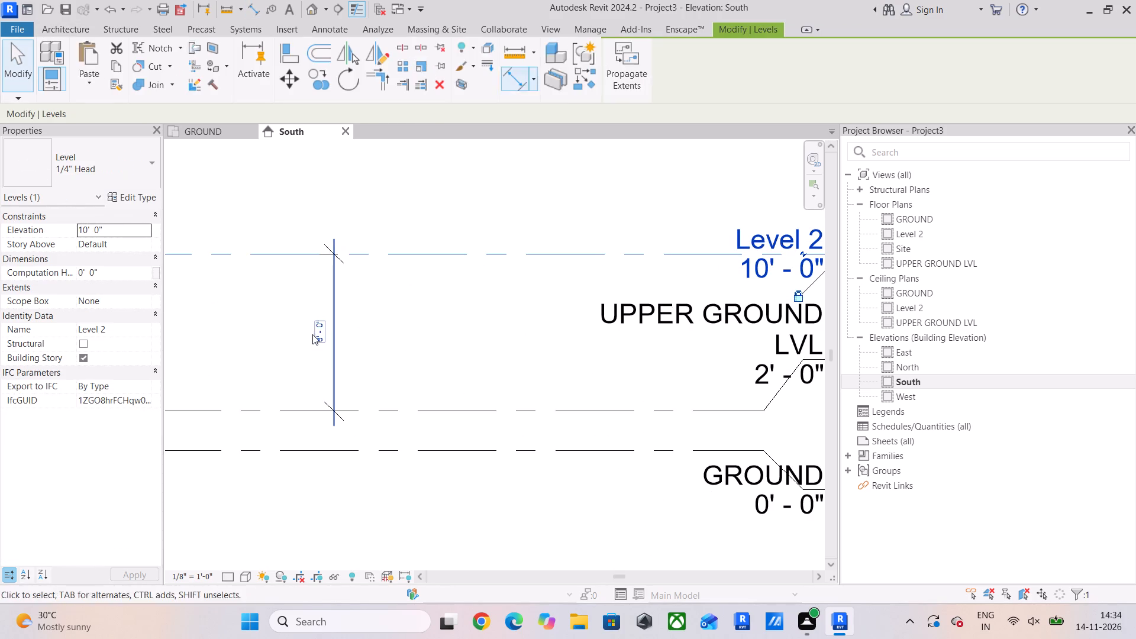
click(312, 336)
text(10')
text(6")
key(Return)
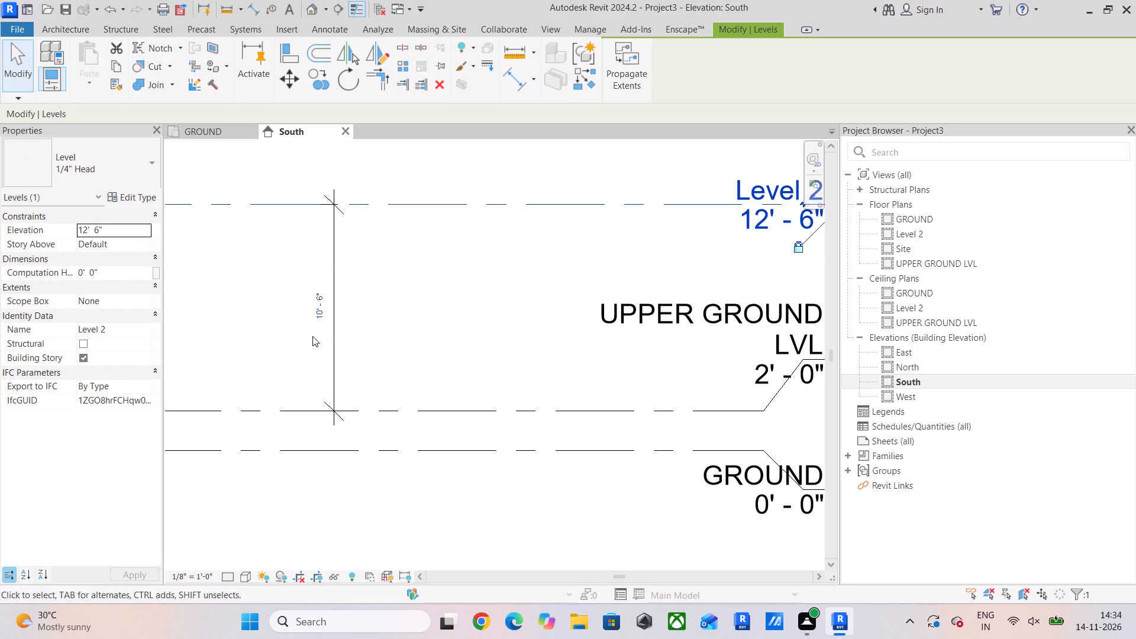
Delete the dimension between UPPER GROUND LVL and Level 2.
click(476, 266)
scroll(480, 266, down, 3)
middle_drag(480, 266, 415, 294)
scroll(403, 296, up, 1)
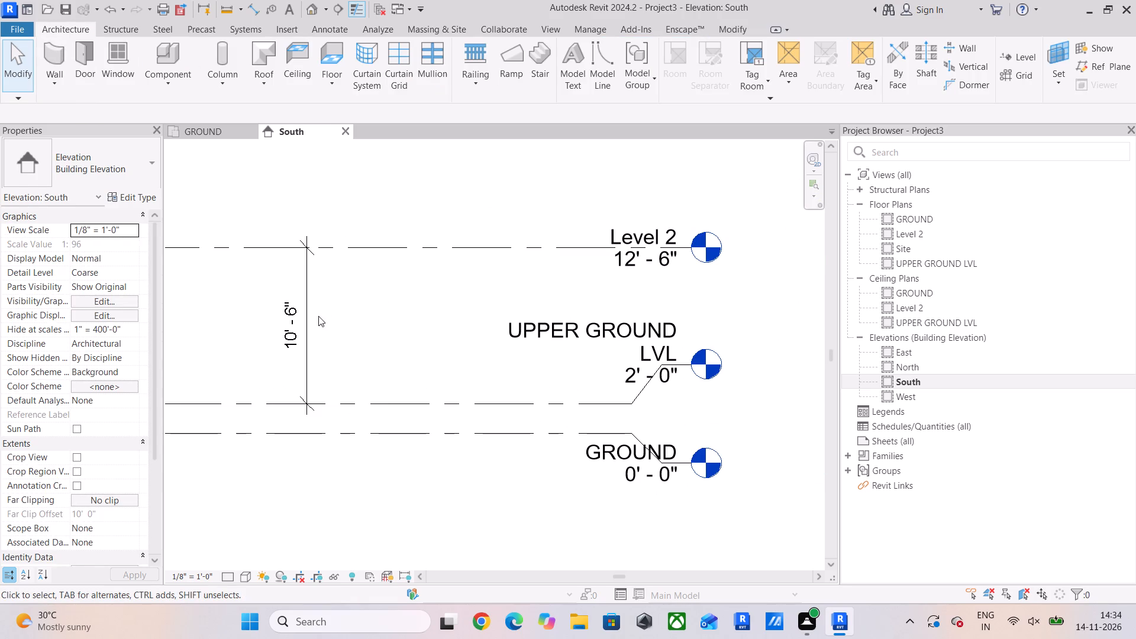
click(302, 328)
key(Delete)
Rename Level 2 as FIRST FLOOR and apply the new name to its corresponding views.
click(612, 235)
click(634, 228)
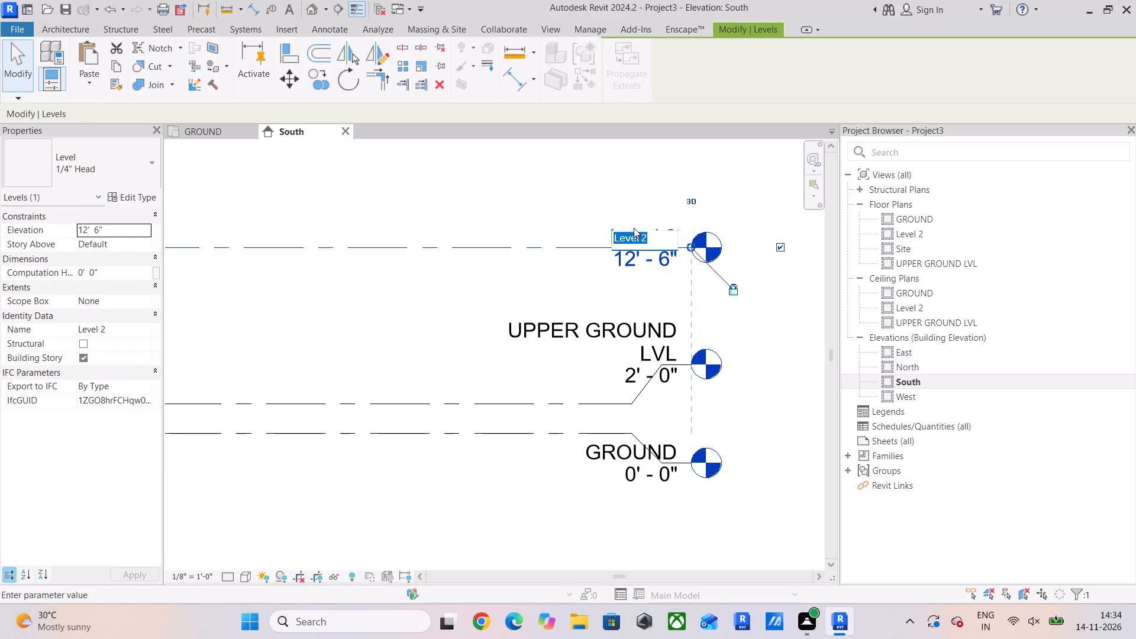
text(FIRST FLOOR)
key(Return)
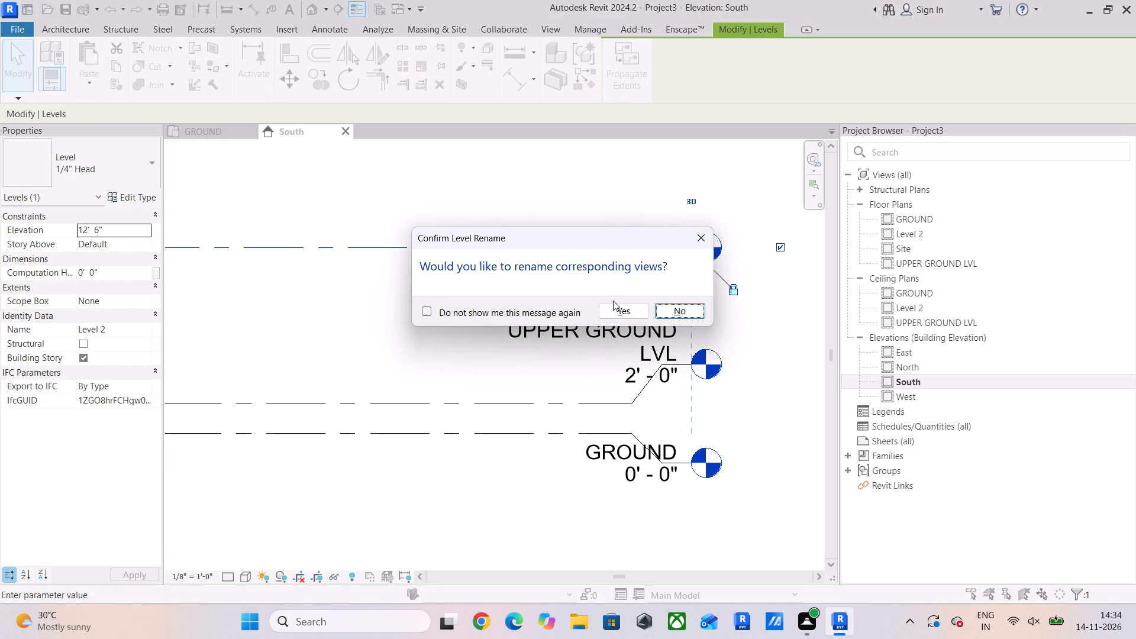
click(616, 305)
Create a level 1'6" below GROUND by picking the GROUND line with a 1'6" offset.
middle_drag(564, 323, 596, 289)
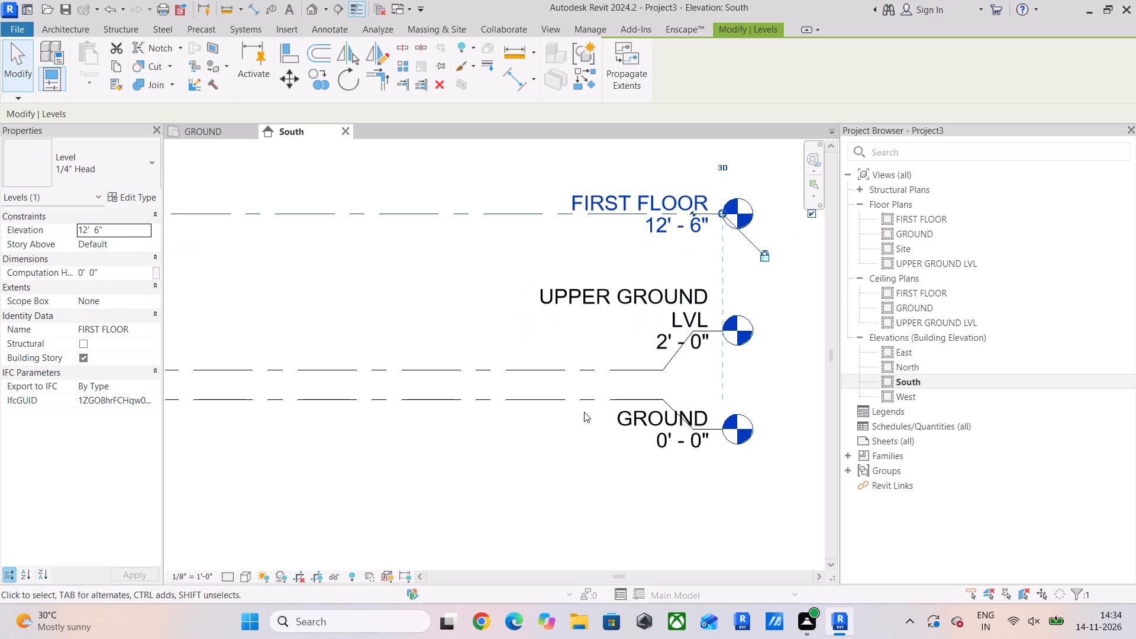
middle_drag(640, 422, 724, 394)
scroll(482, 431, down, 4)
middle_drag(482, 431, 524, 433)
scroll(524, 433, down, 1)
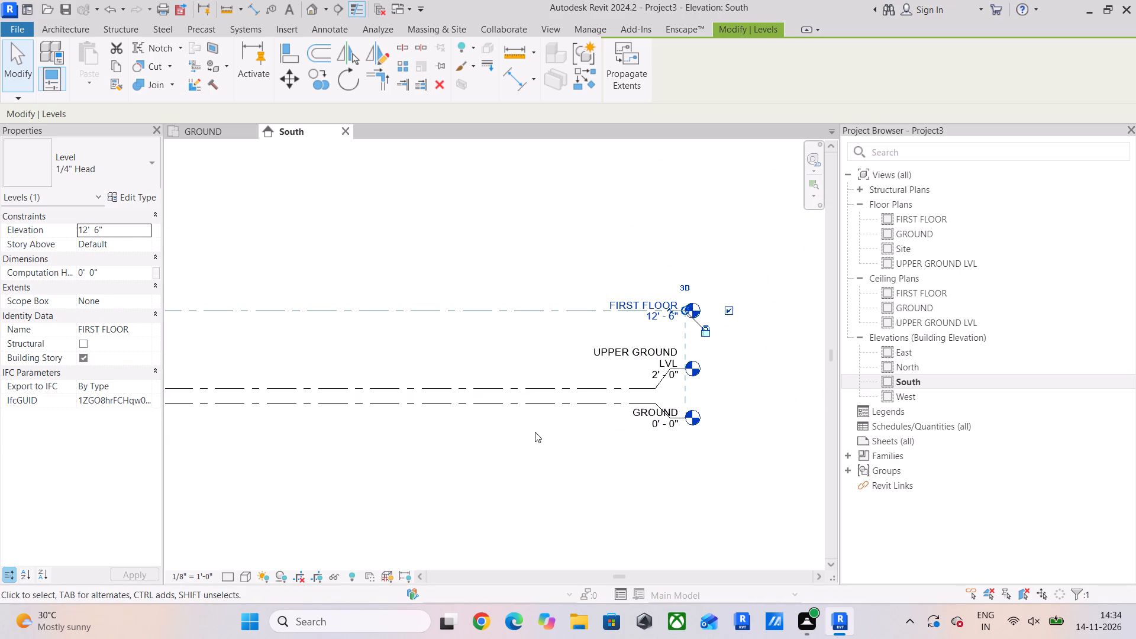
scroll(642, 391, up, 4)
scroll(428, 448, down, 2)
middle_drag(459, 442, 459, 406)
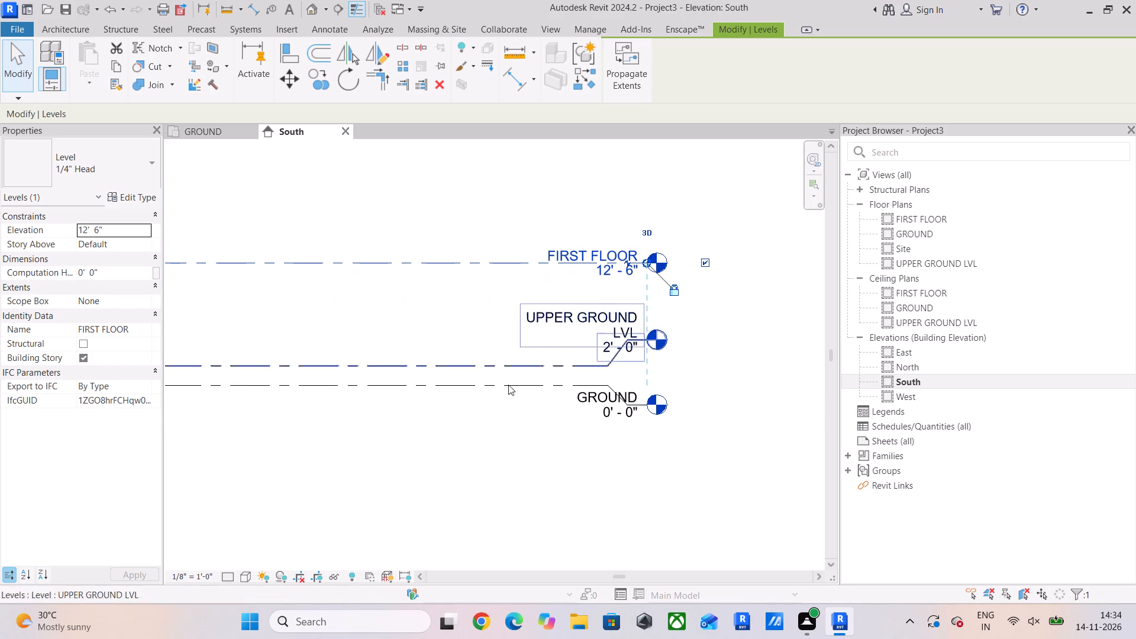
click(575, 91)
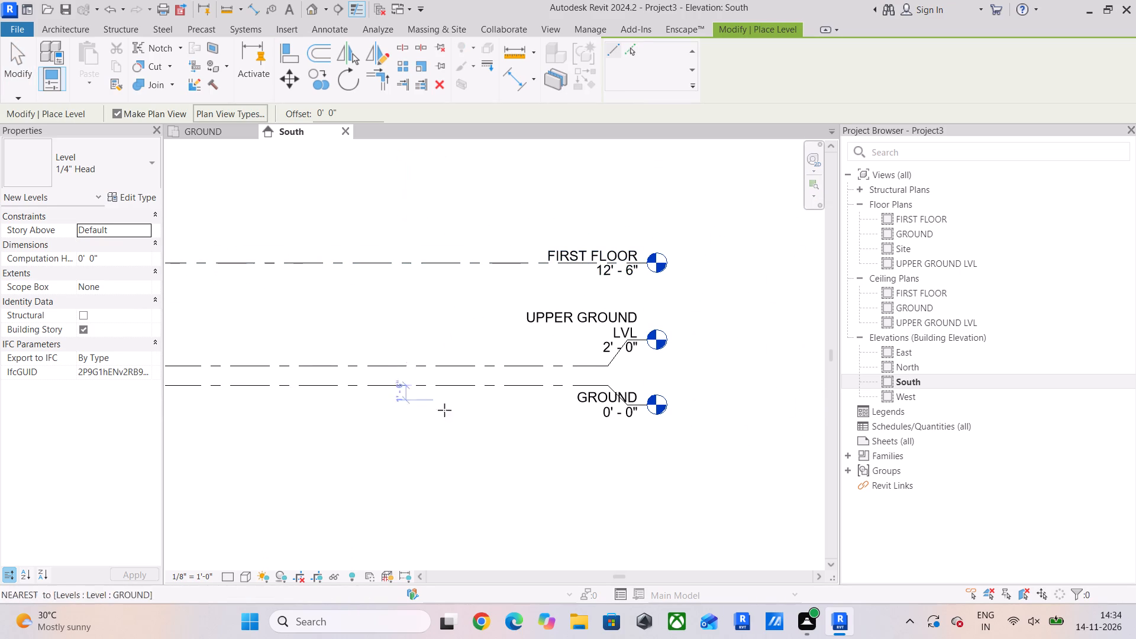
drag(353, 110, 277, 117)
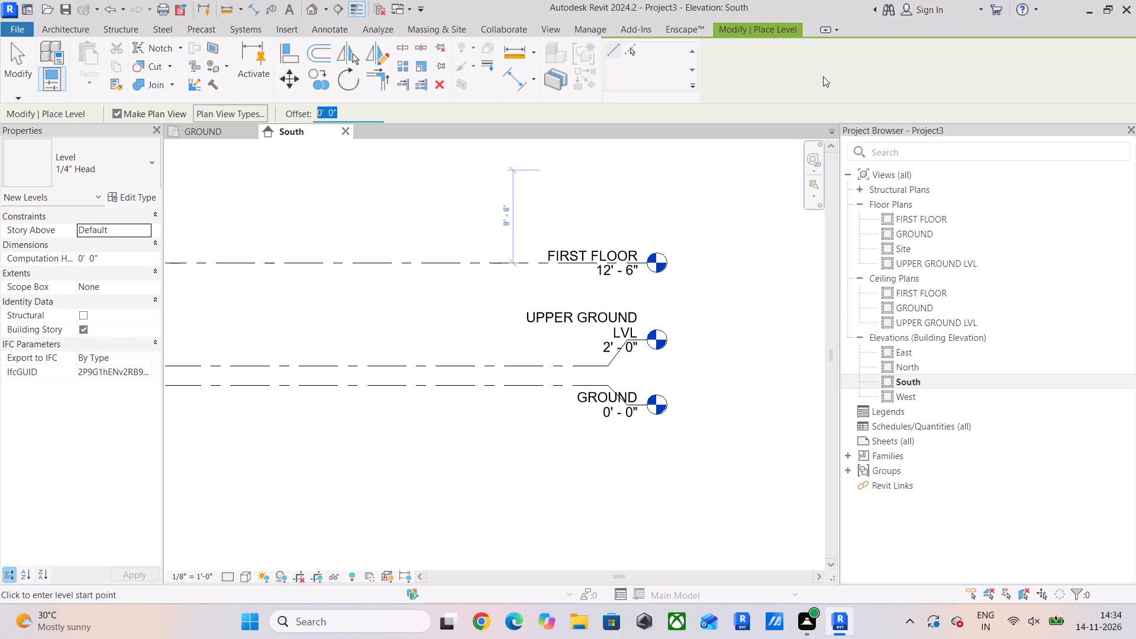
click(628, 50)
drag(353, 106, 311, 114)
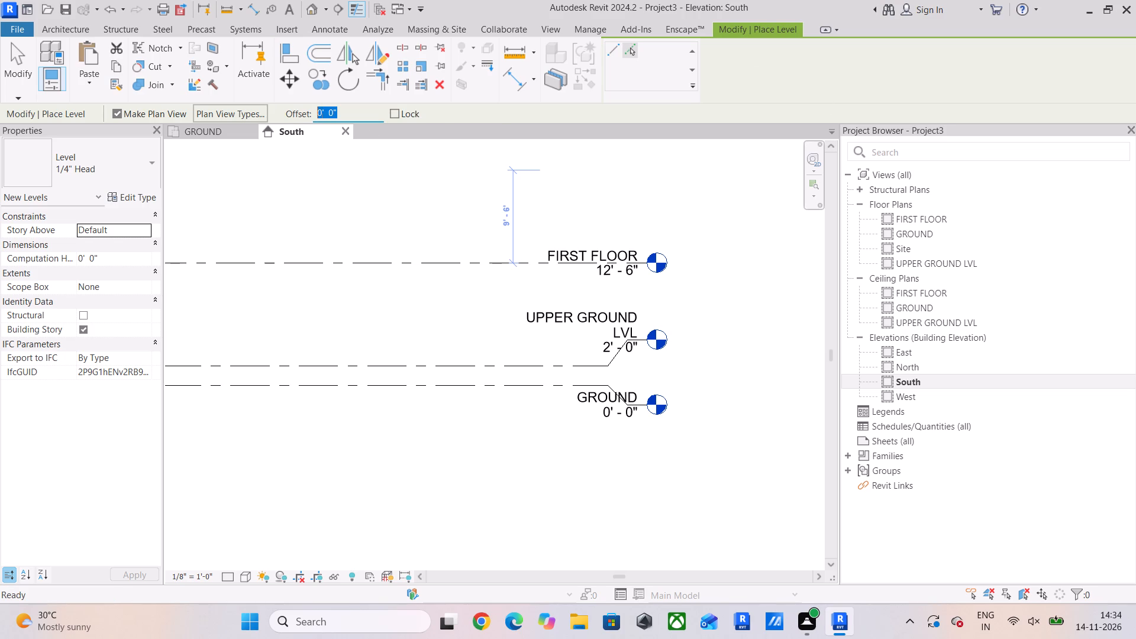
drag(311, 114, 304, 114)
text(6")
key(Return)
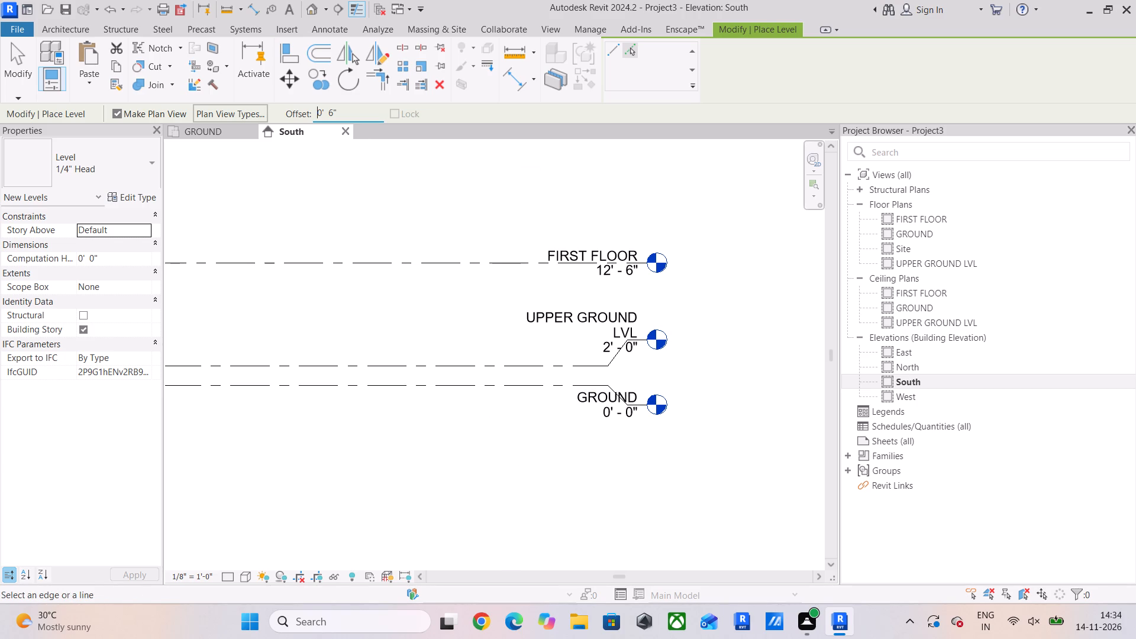
drag(357, 112, 303, 110)
text(1')
text(6")
key(Return)
click(495, 389)
scroll(570, 419, up, 6)
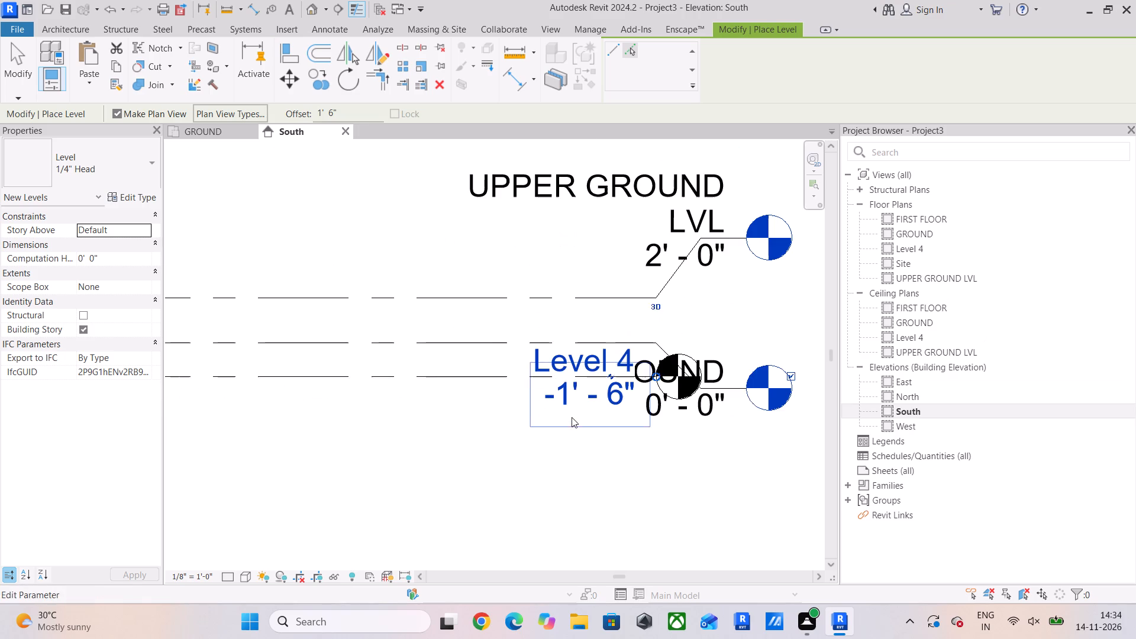
key(Escape)
key(Escape)
Add an elbow to the new -1'6" level's head so that it drops below its line.
click(581, 363)
click(543, 364)
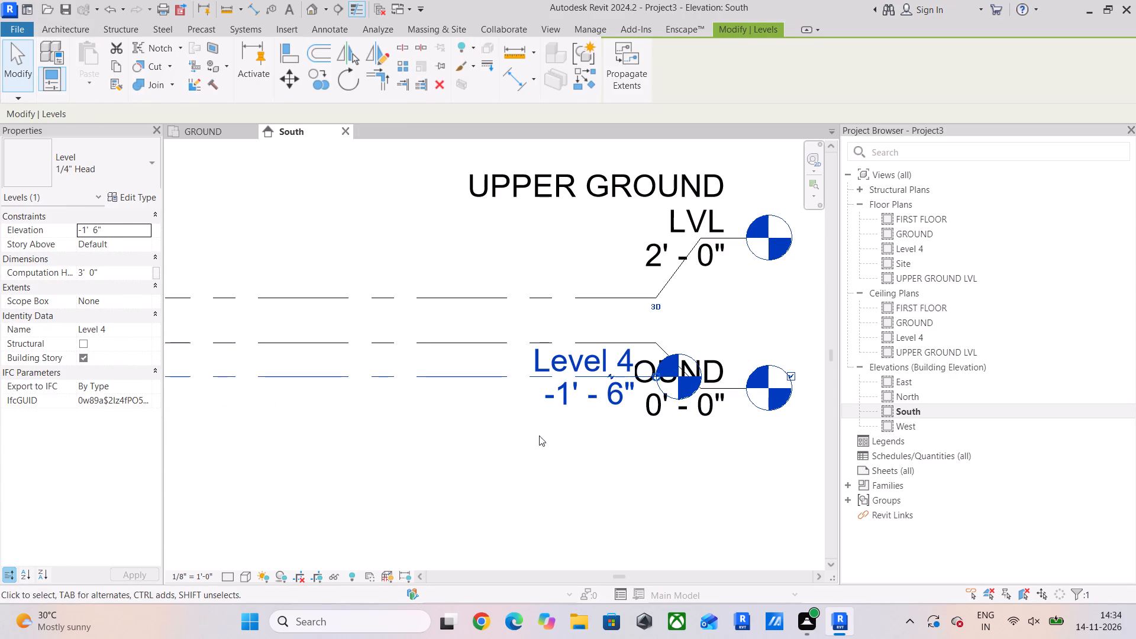
key(Escape)
click(543, 365)
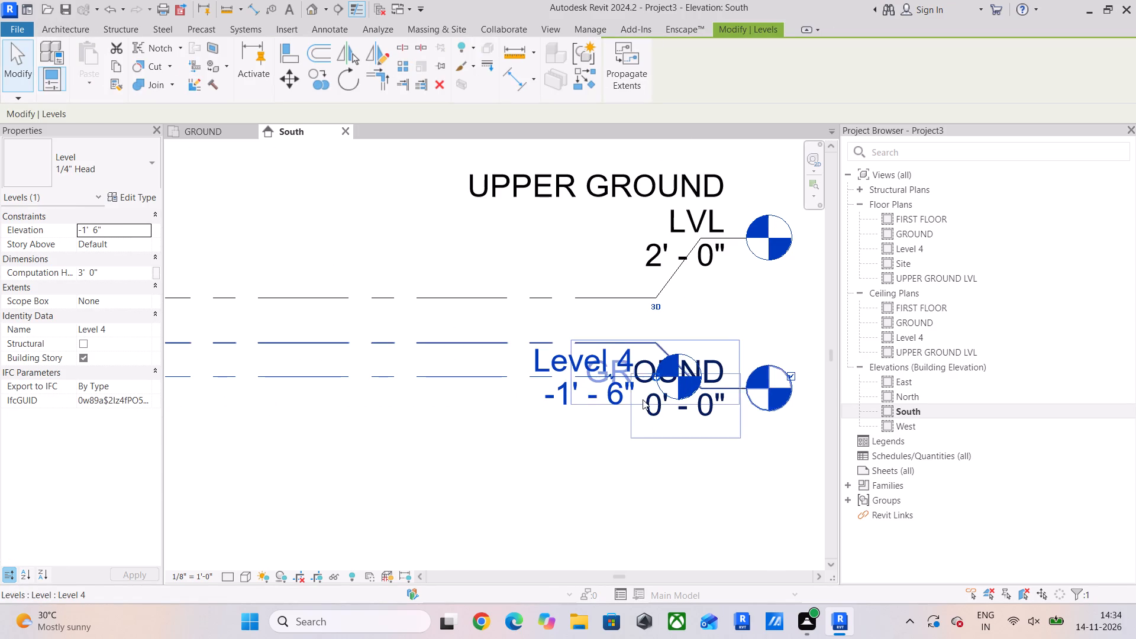
click(486, 383)
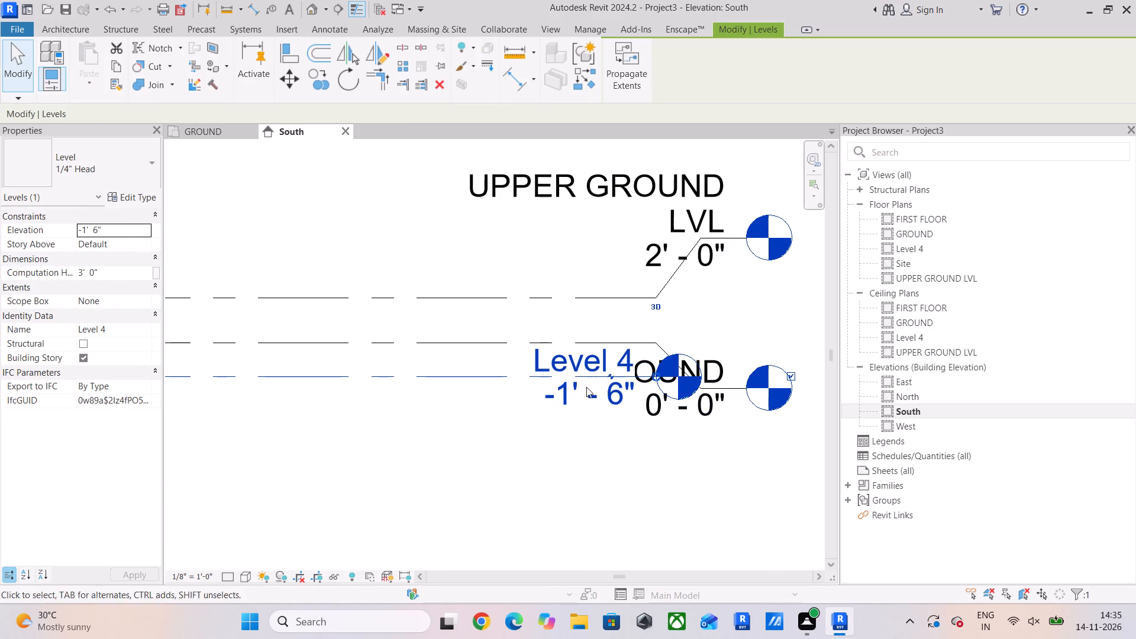
click(611, 380)
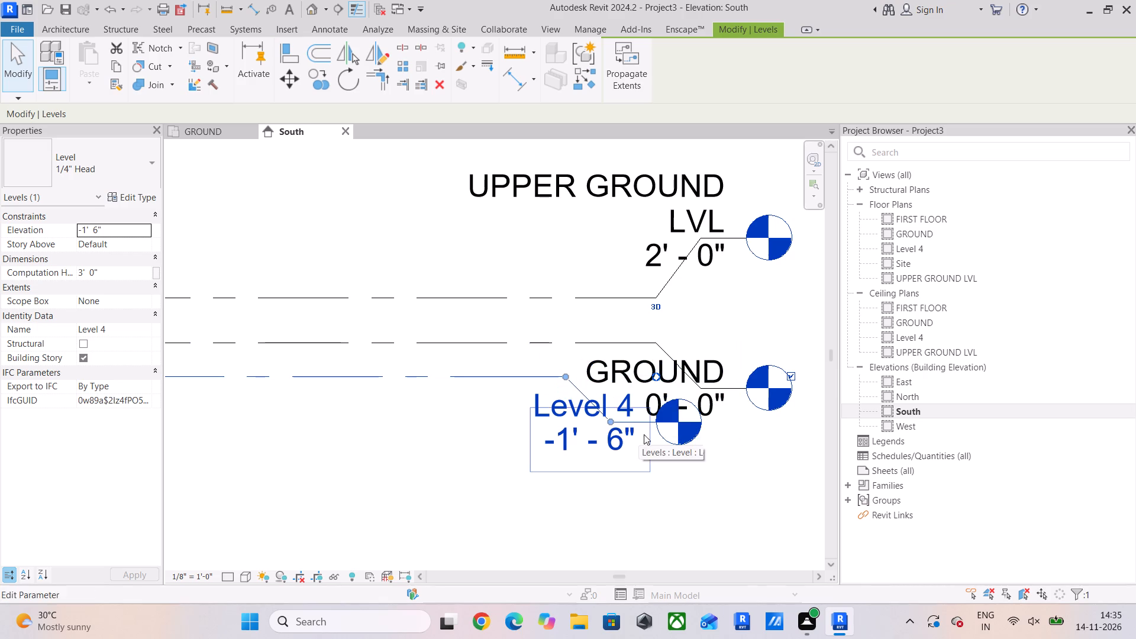
middle_drag(644, 435, 469, 473)
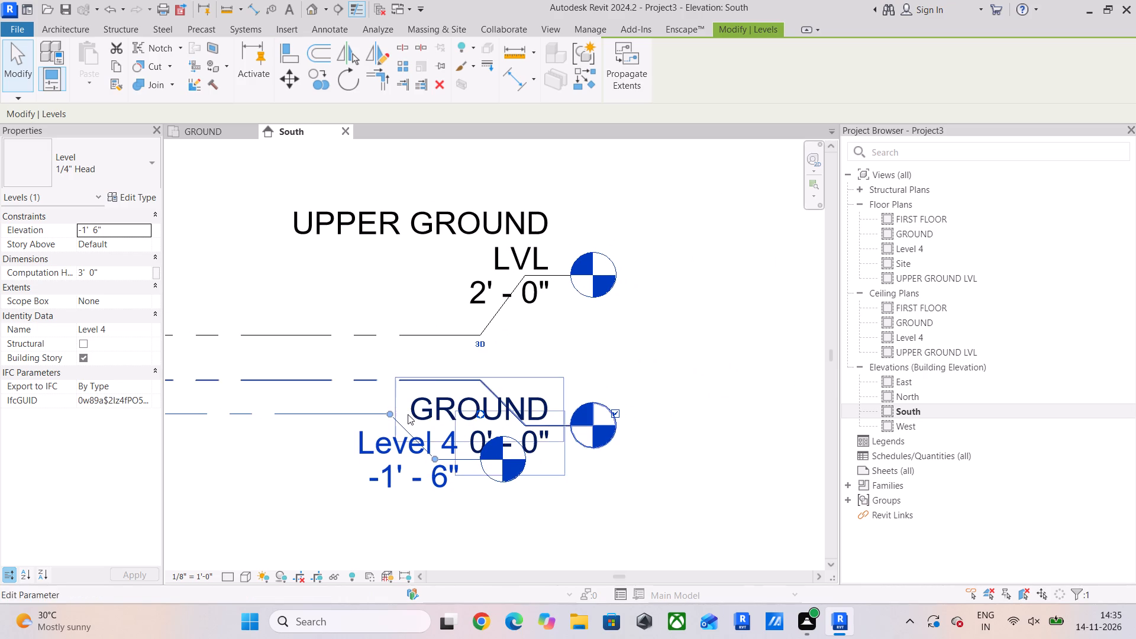
click(389, 413)
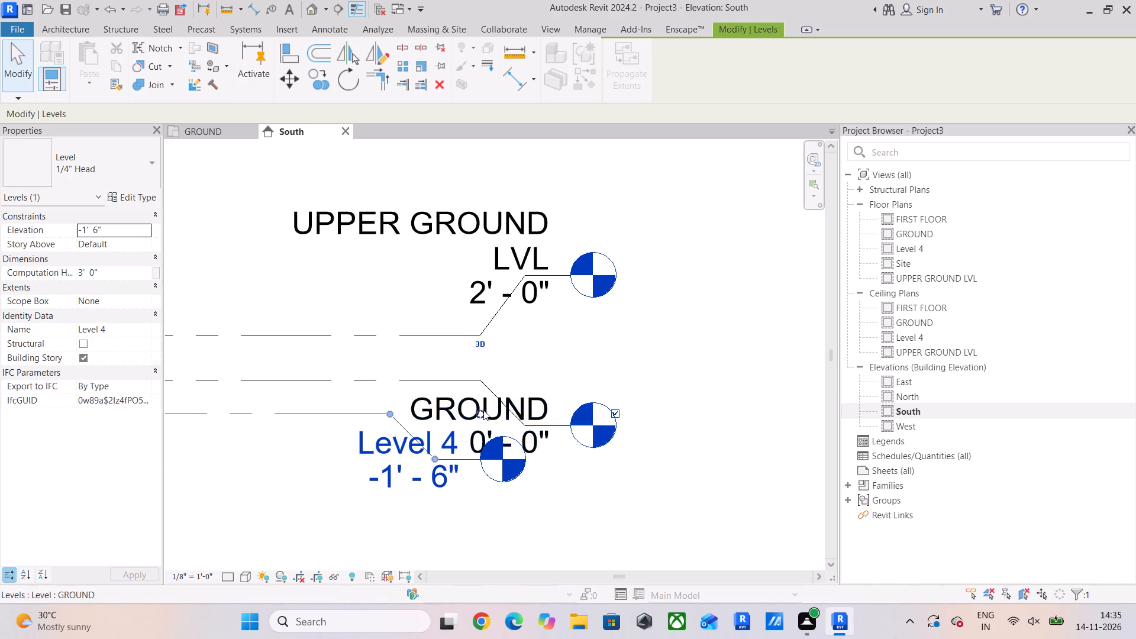
Straighten the GROUND level's elbow so its head sits back in line with the level line.
click(472, 380)
drag(525, 424, 530, 403)
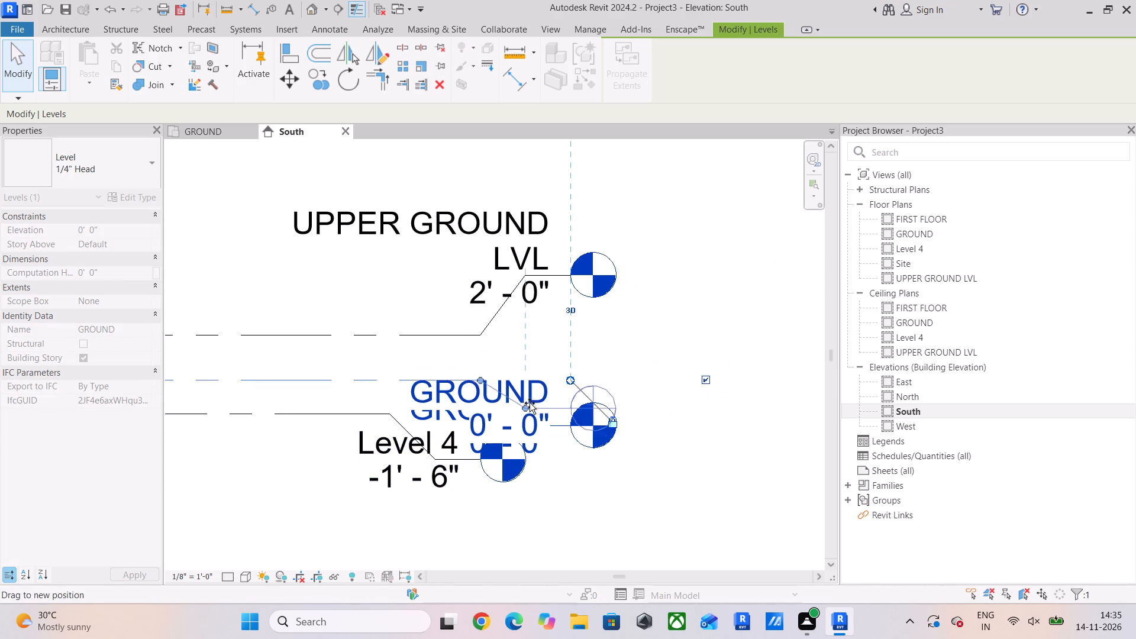
drag(530, 403, 530, 383)
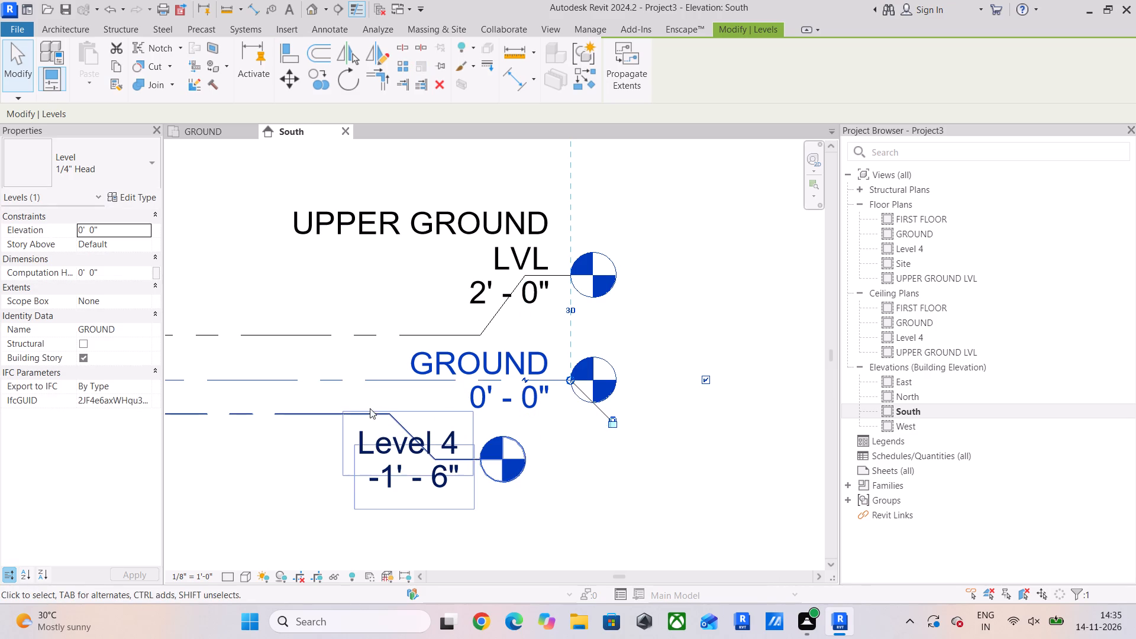
Extend the -1'6" level line until its head roughly aligns under the GROUND head.
click(359, 412)
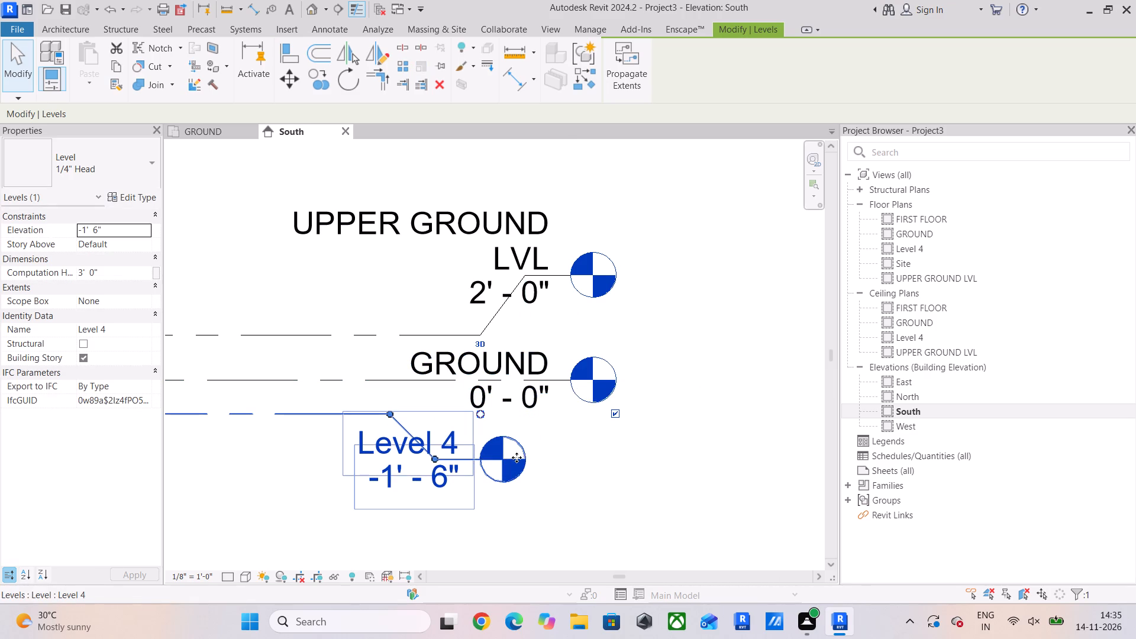
drag(517, 457, 619, 454)
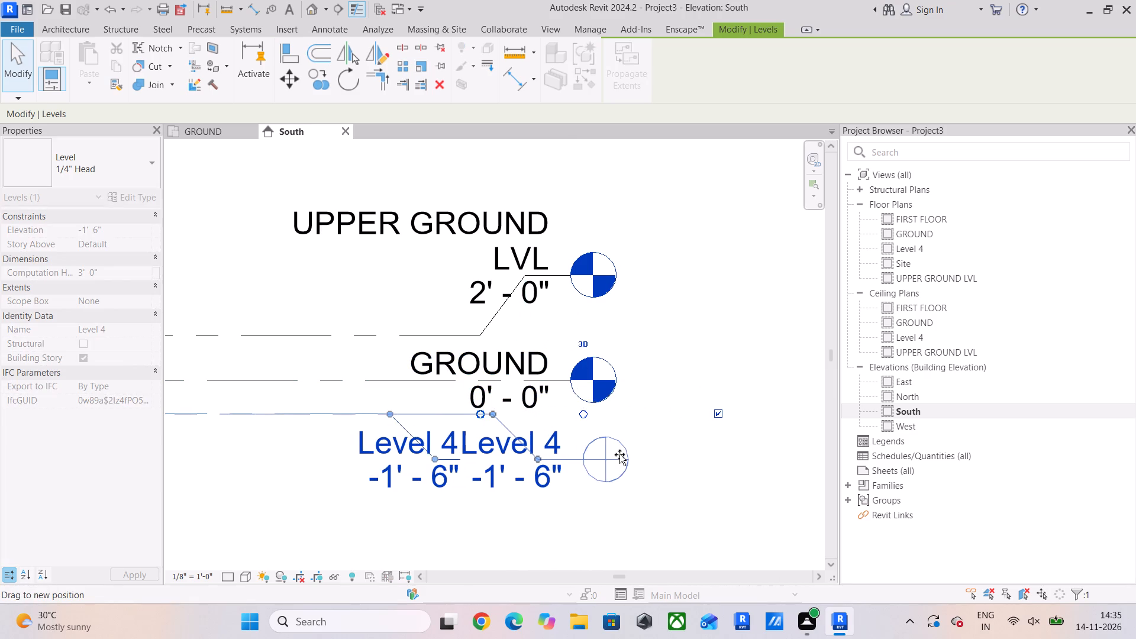
drag(619, 454, 598, 456)
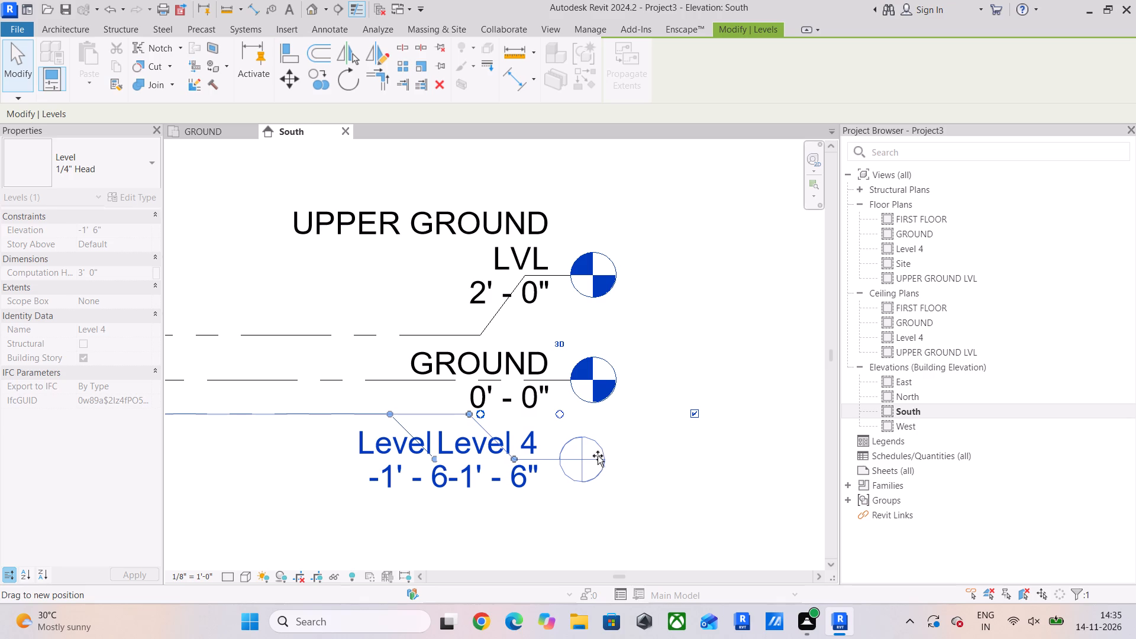
drag(598, 456, 610, 456)
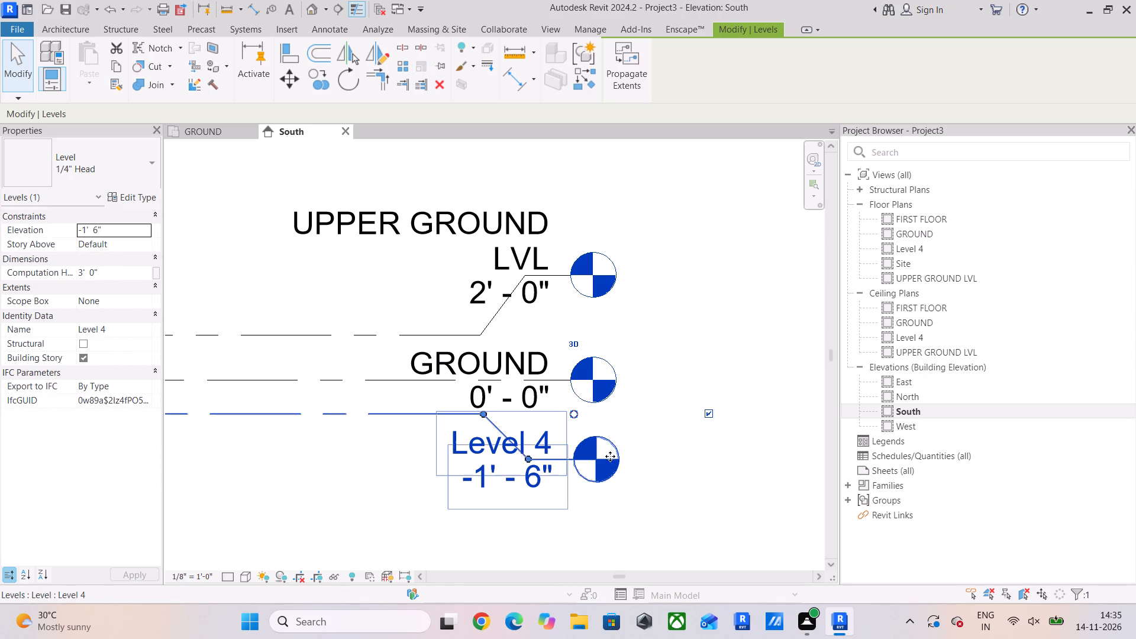
Reshape the -1'6" level's elbow into a square vertical jog placed before its label.
scroll(495, 435, up, 3)
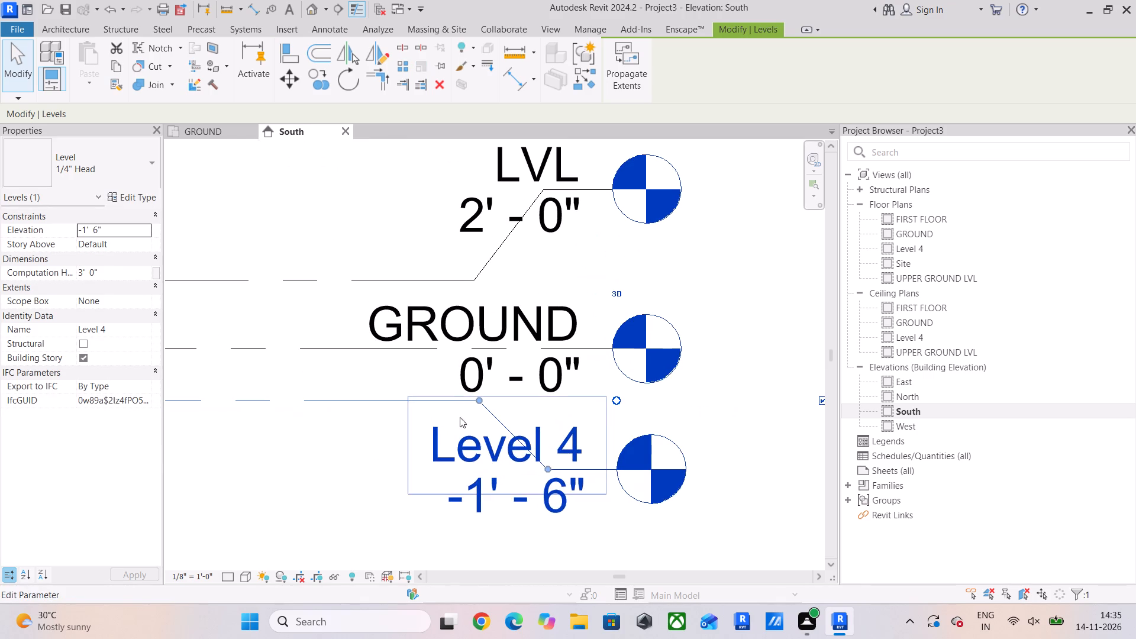
drag(478, 400, 363, 407)
drag(550, 467, 363, 472)
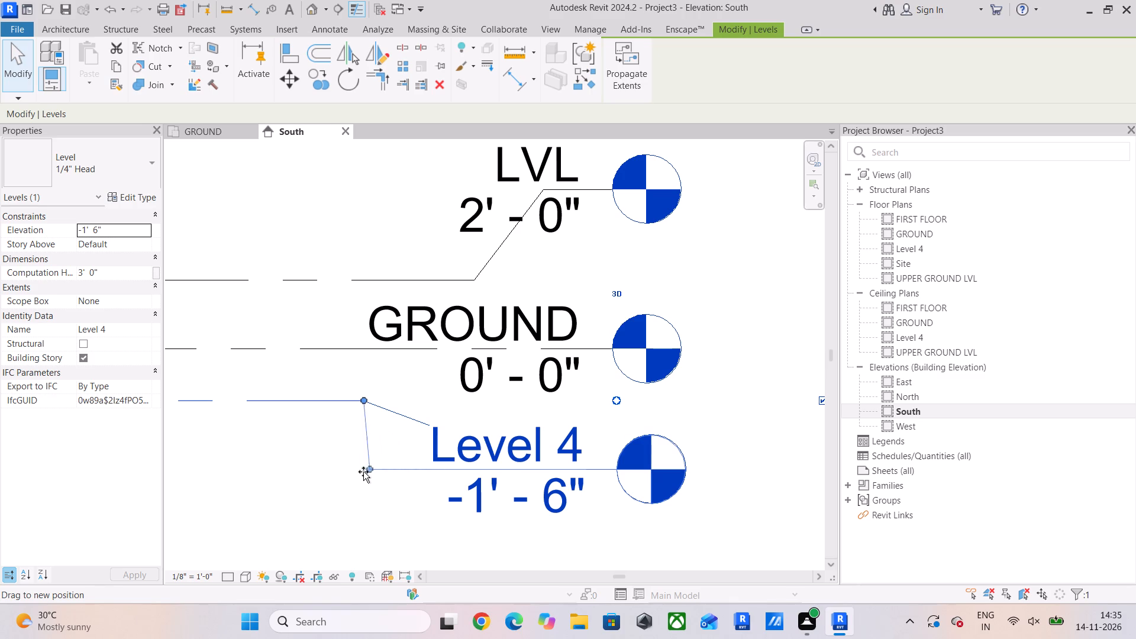
drag(363, 472, 354, 473)
Rename the -1'6" level as ROAD LVL and apply the new name to its corresponding views.
click(499, 446)
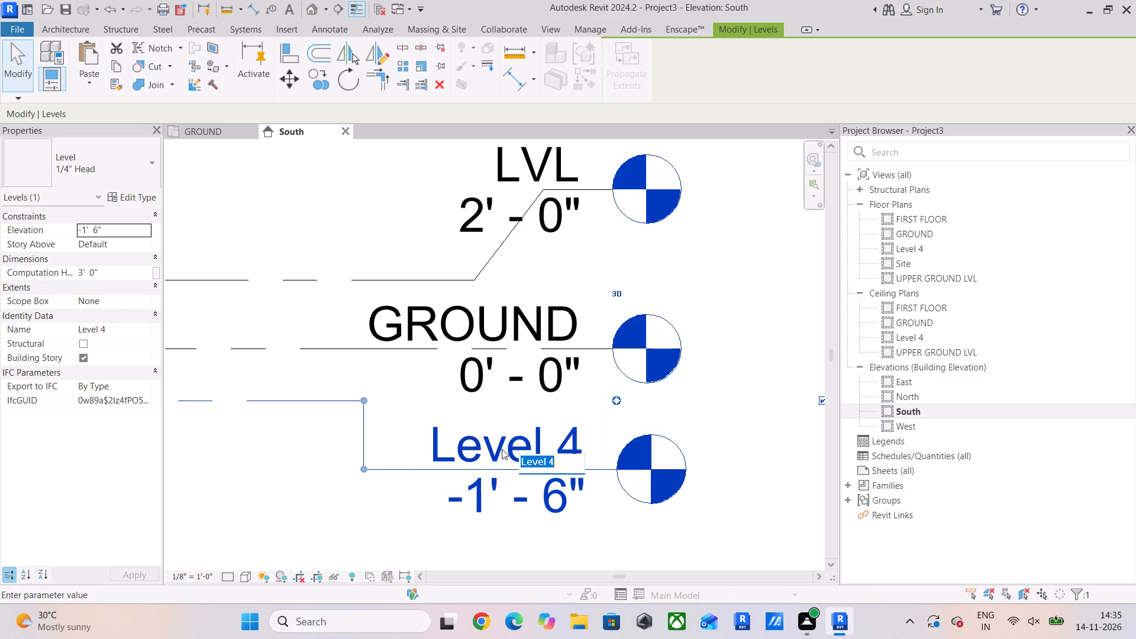
text(ROAD LVL)
key(Return)
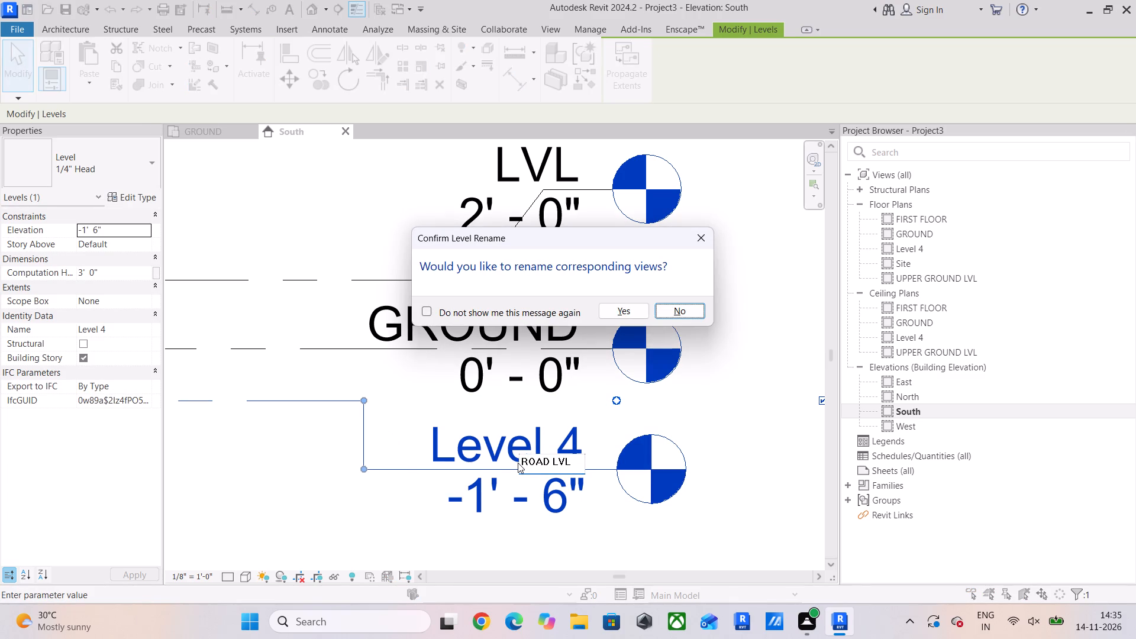
click(626, 308)
Reshape the UPPER GROUND LVL elbow into a square vertical jog above the ROAD LVL jog, lowering its head closer to its line.
middle_drag(385, 267, 403, 301)
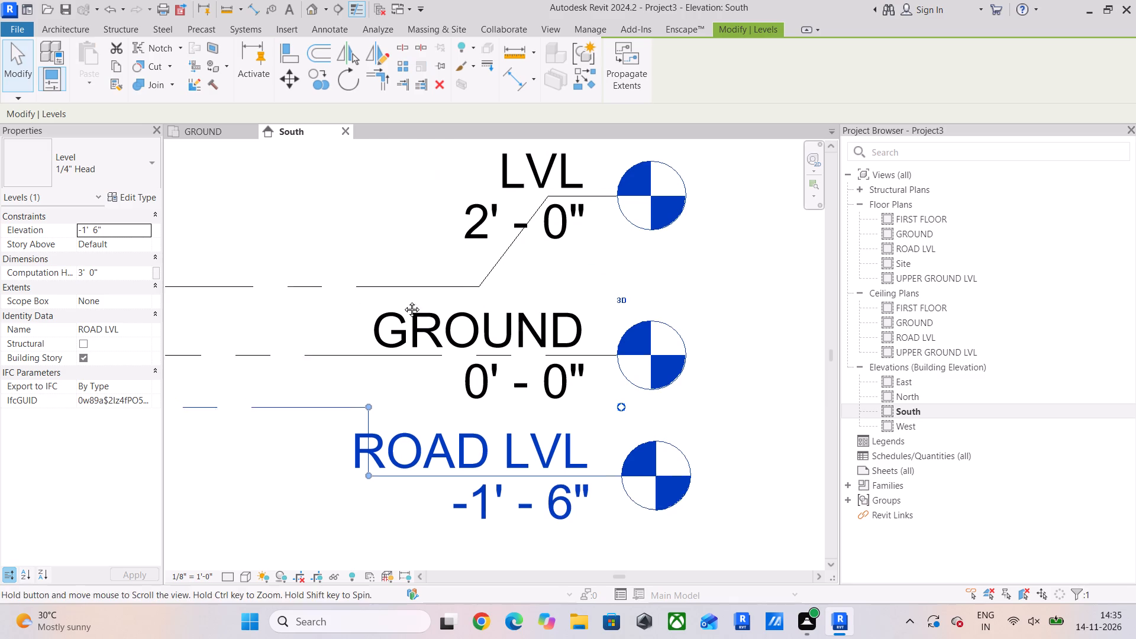
middle_drag(403, 301, 408, 315)
click(468, 325)
drag(495, 328, 422, 335)
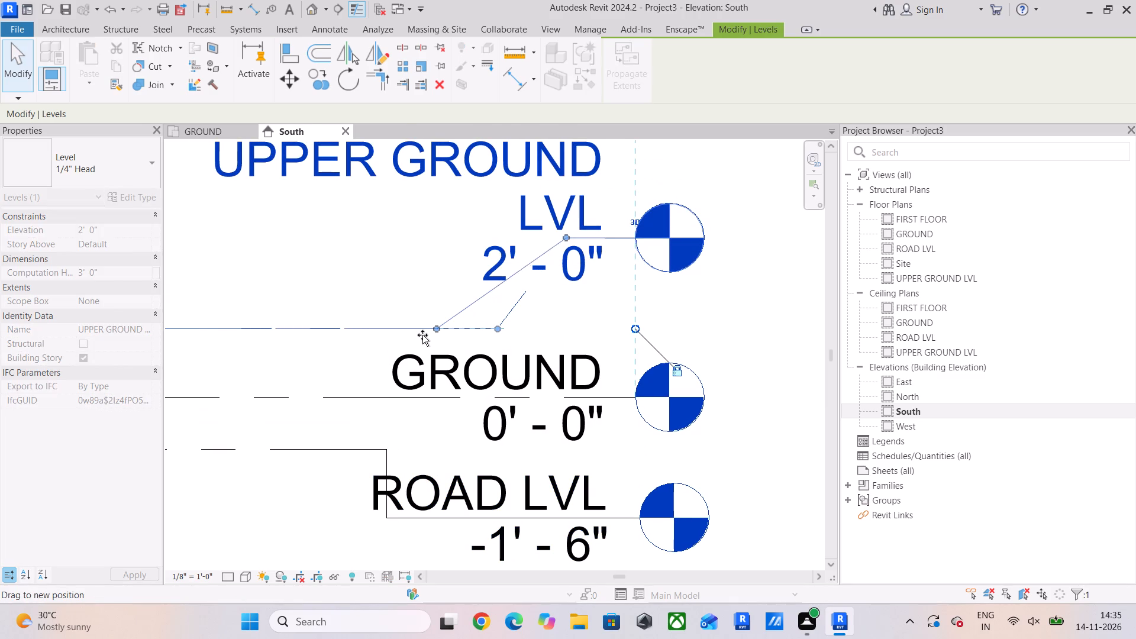
drag(422, 335, 385, 338)
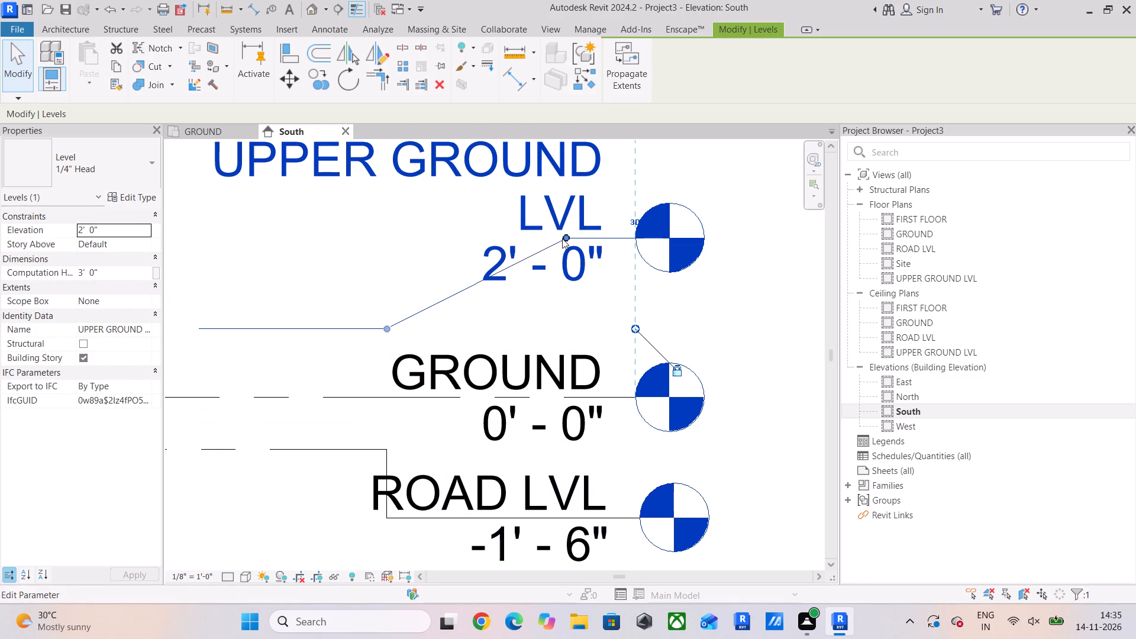
drag(562, 238, 372, 280)
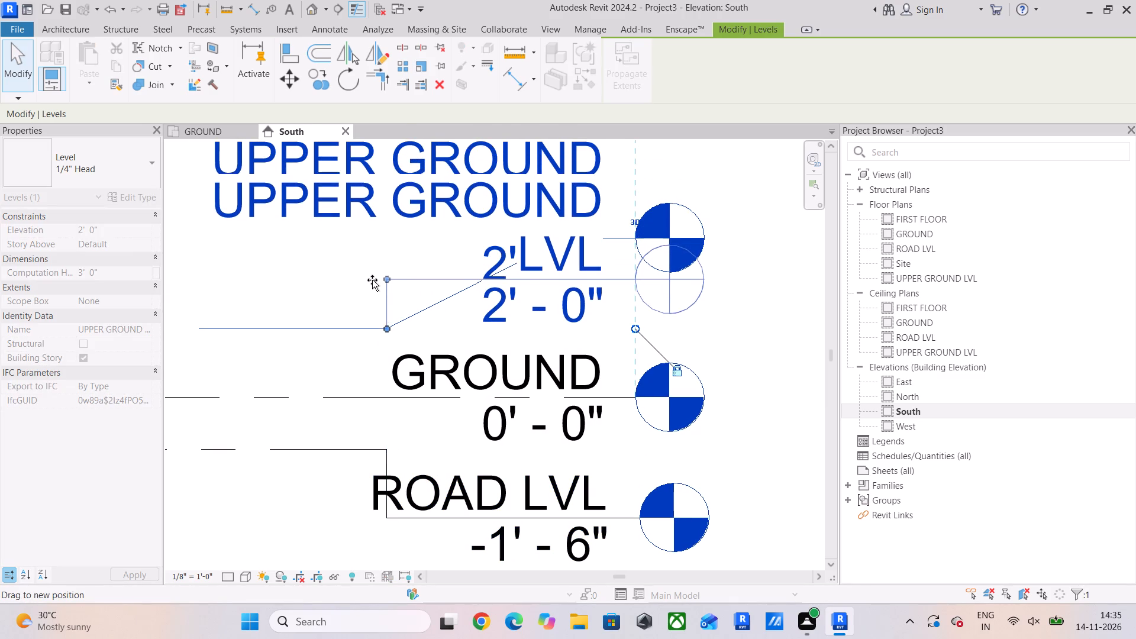
drag(372, 280, 372, 277)
click(312, 277)
click(217, 307)
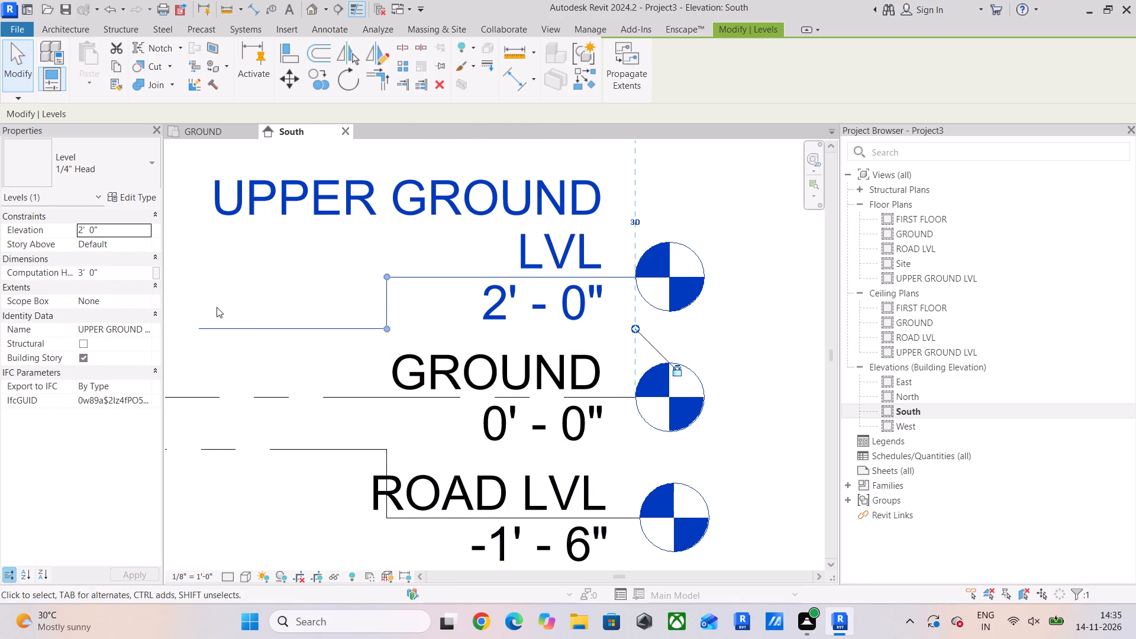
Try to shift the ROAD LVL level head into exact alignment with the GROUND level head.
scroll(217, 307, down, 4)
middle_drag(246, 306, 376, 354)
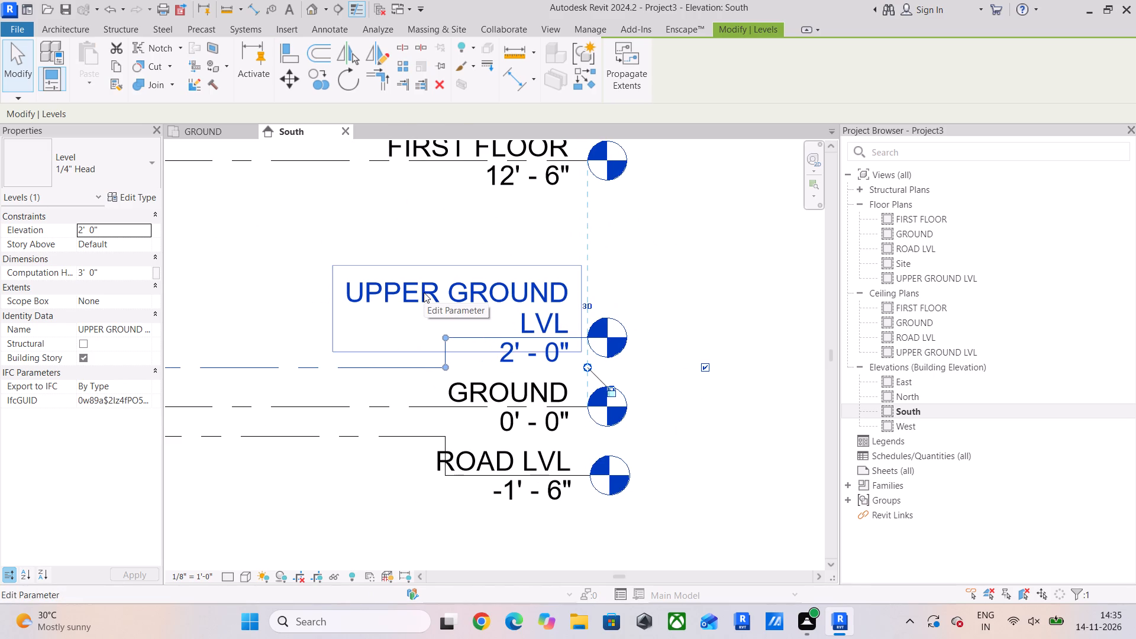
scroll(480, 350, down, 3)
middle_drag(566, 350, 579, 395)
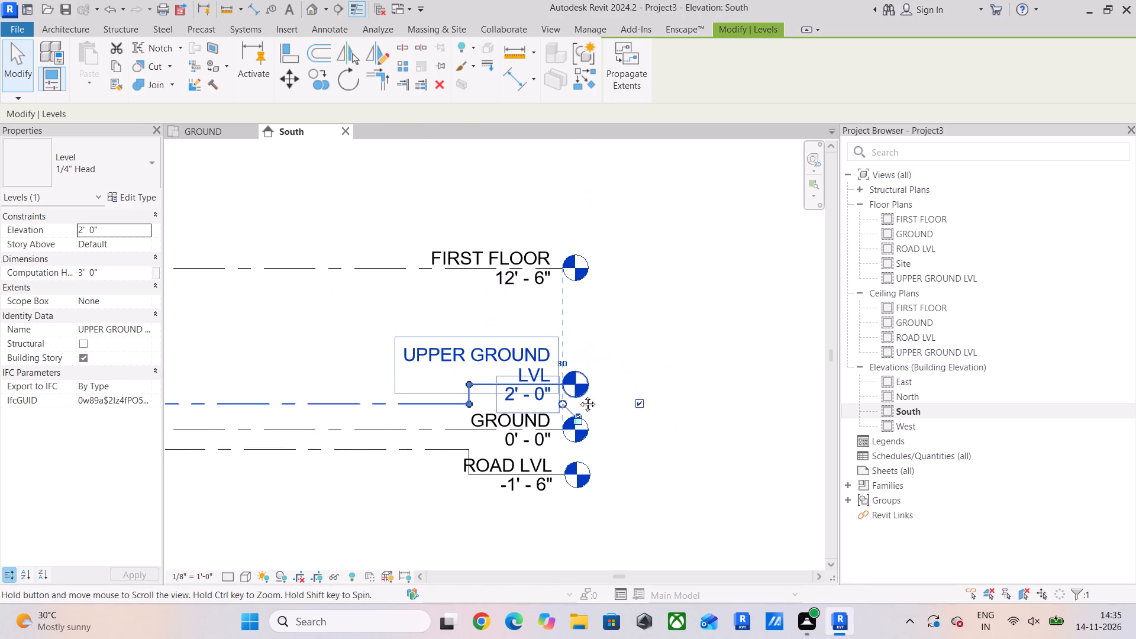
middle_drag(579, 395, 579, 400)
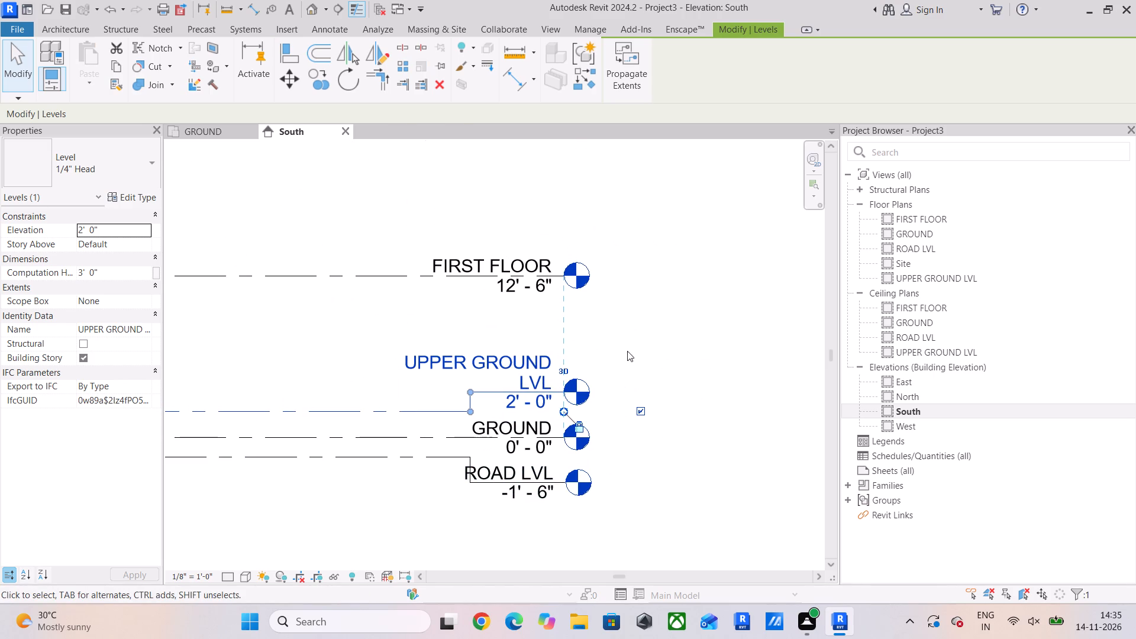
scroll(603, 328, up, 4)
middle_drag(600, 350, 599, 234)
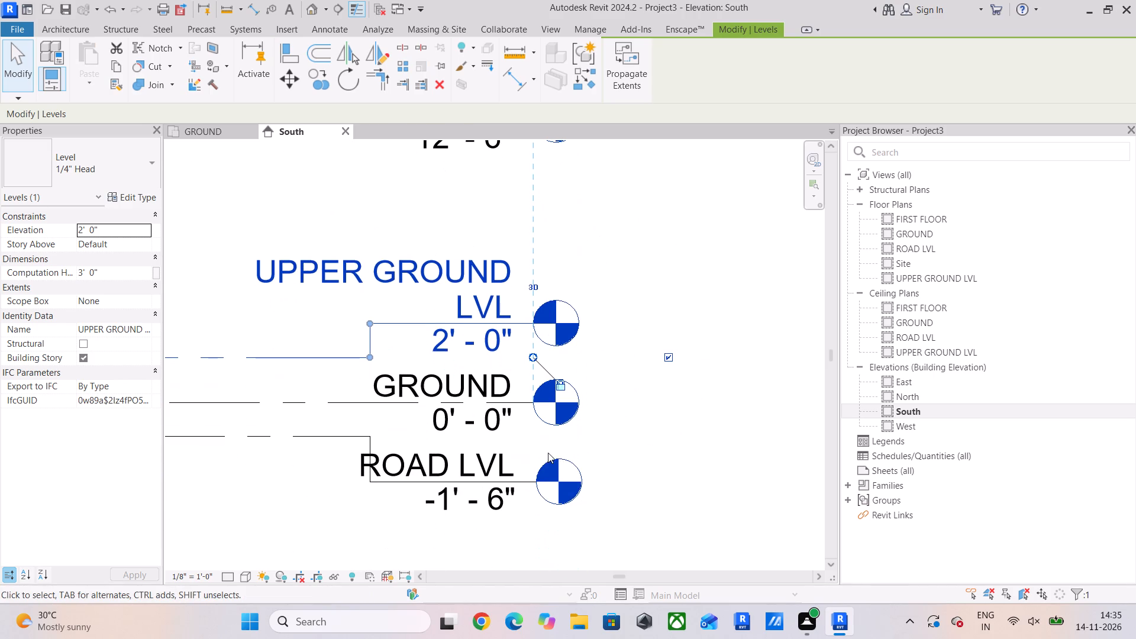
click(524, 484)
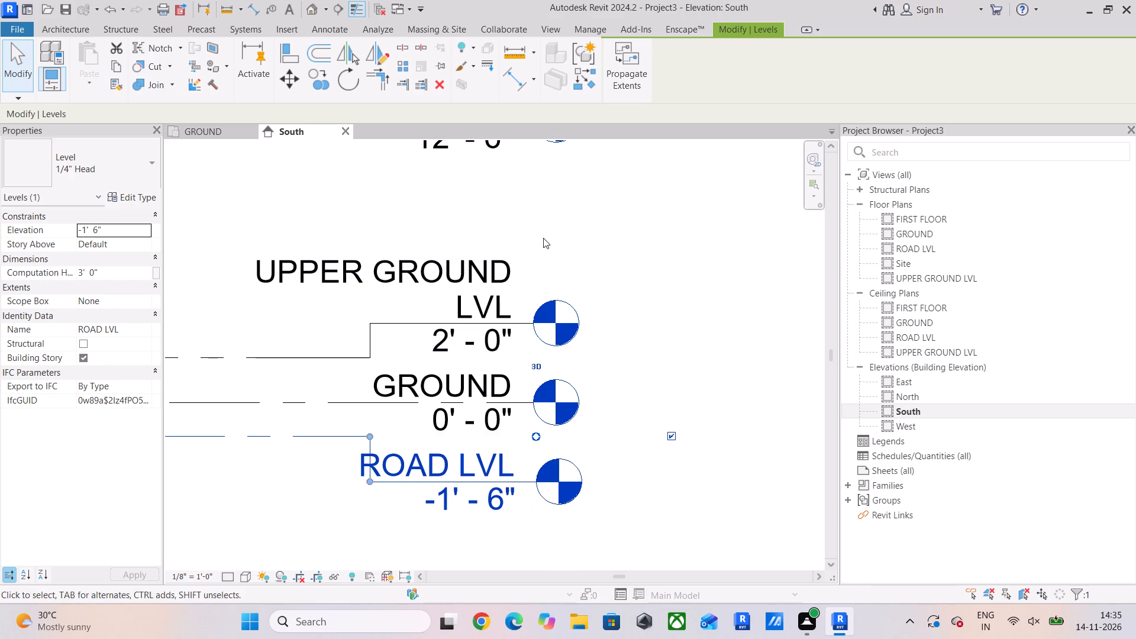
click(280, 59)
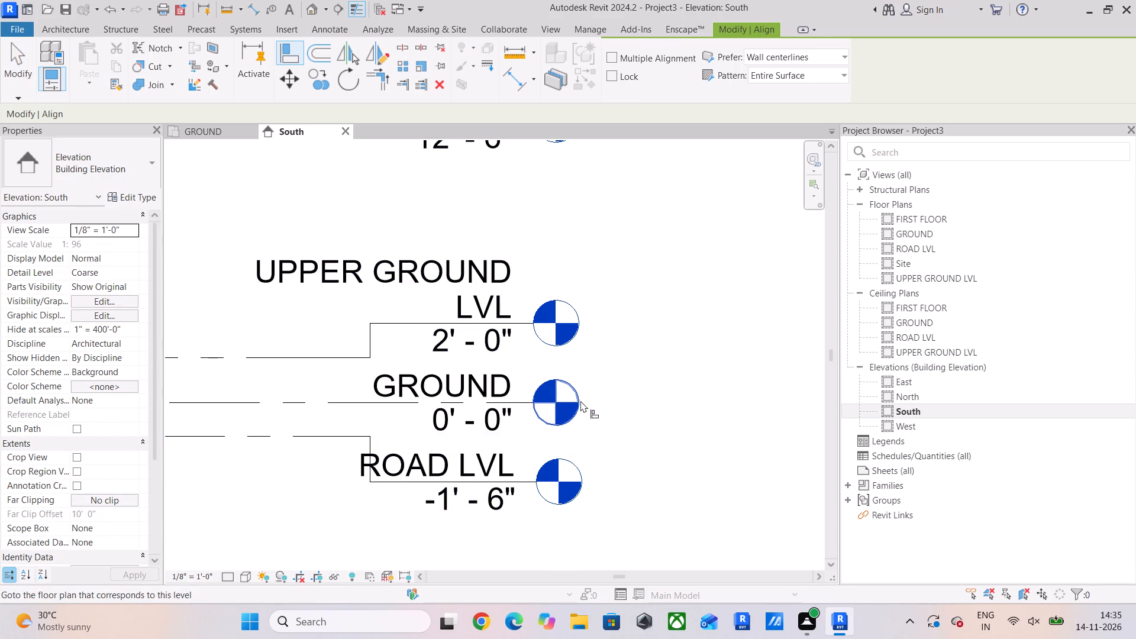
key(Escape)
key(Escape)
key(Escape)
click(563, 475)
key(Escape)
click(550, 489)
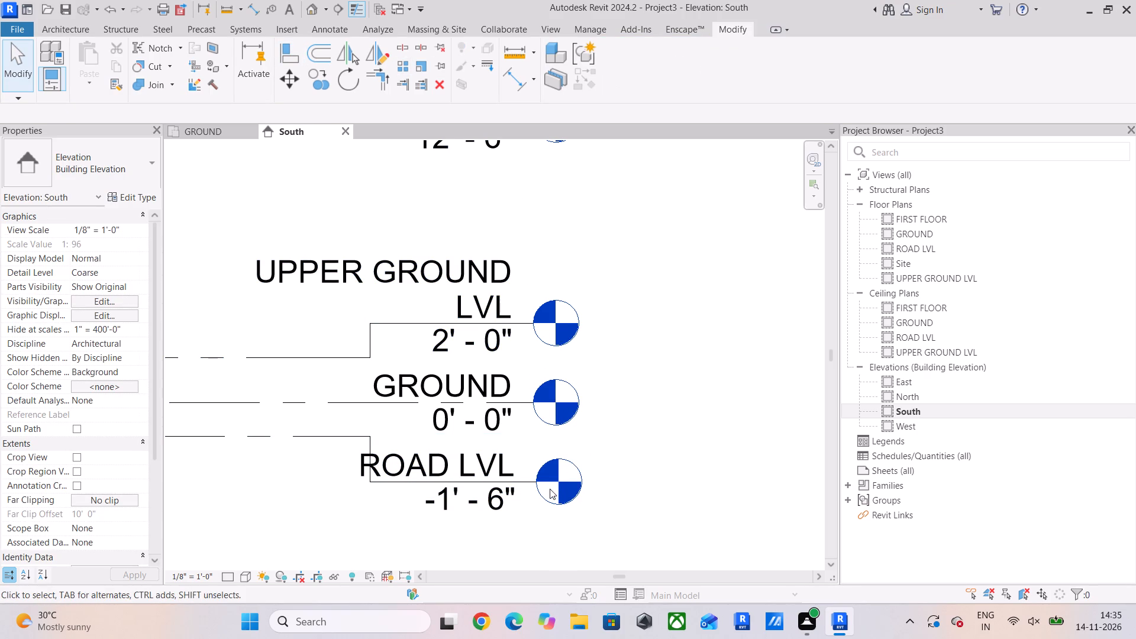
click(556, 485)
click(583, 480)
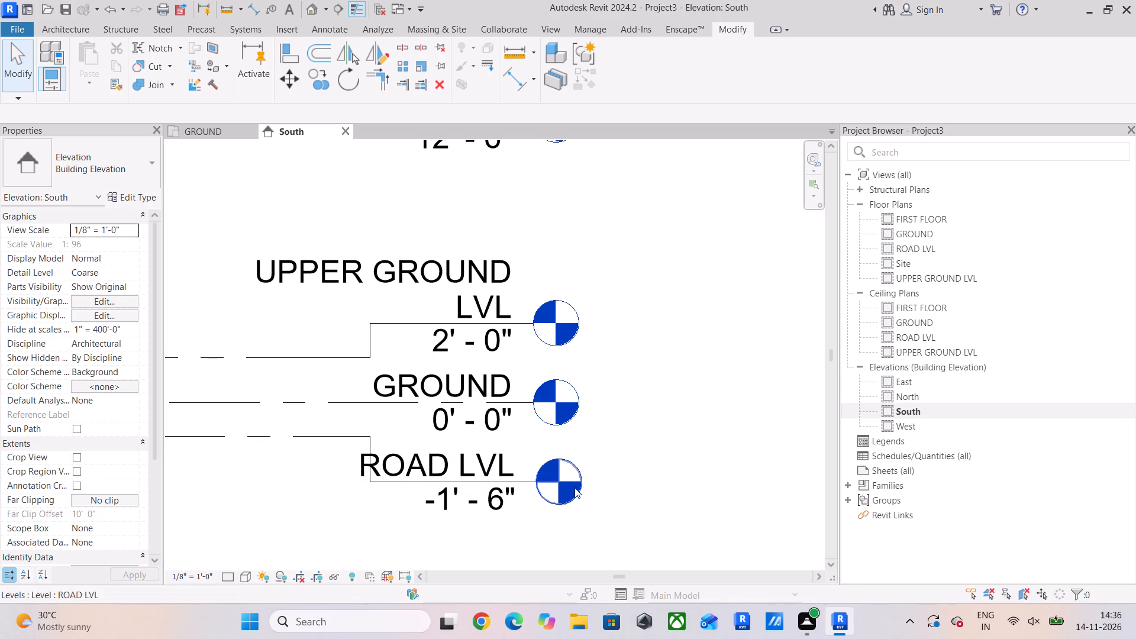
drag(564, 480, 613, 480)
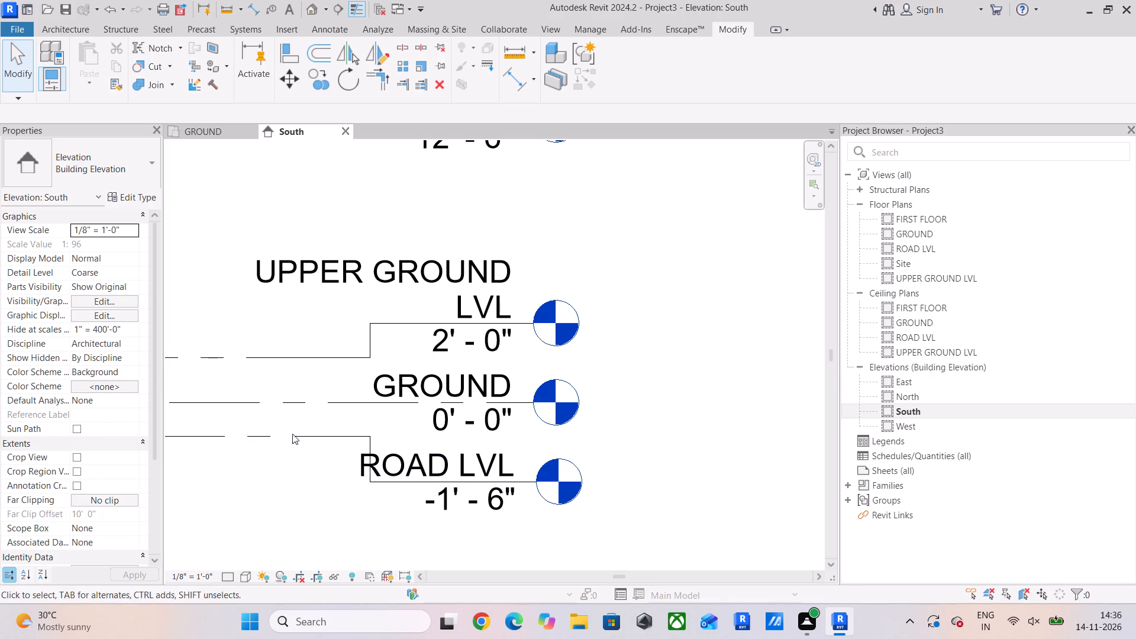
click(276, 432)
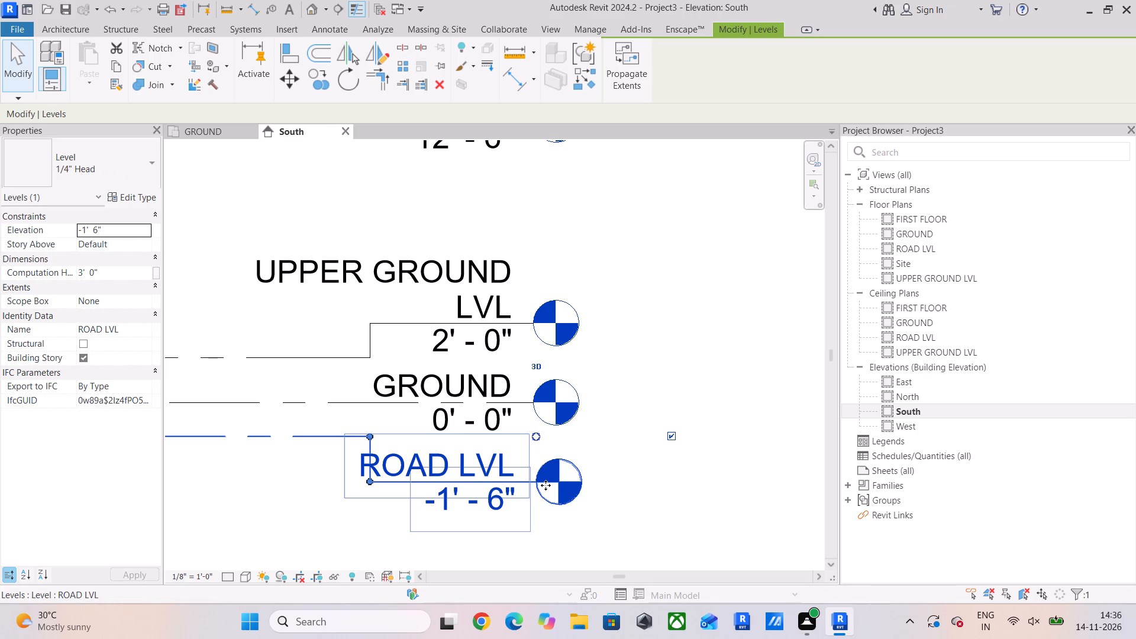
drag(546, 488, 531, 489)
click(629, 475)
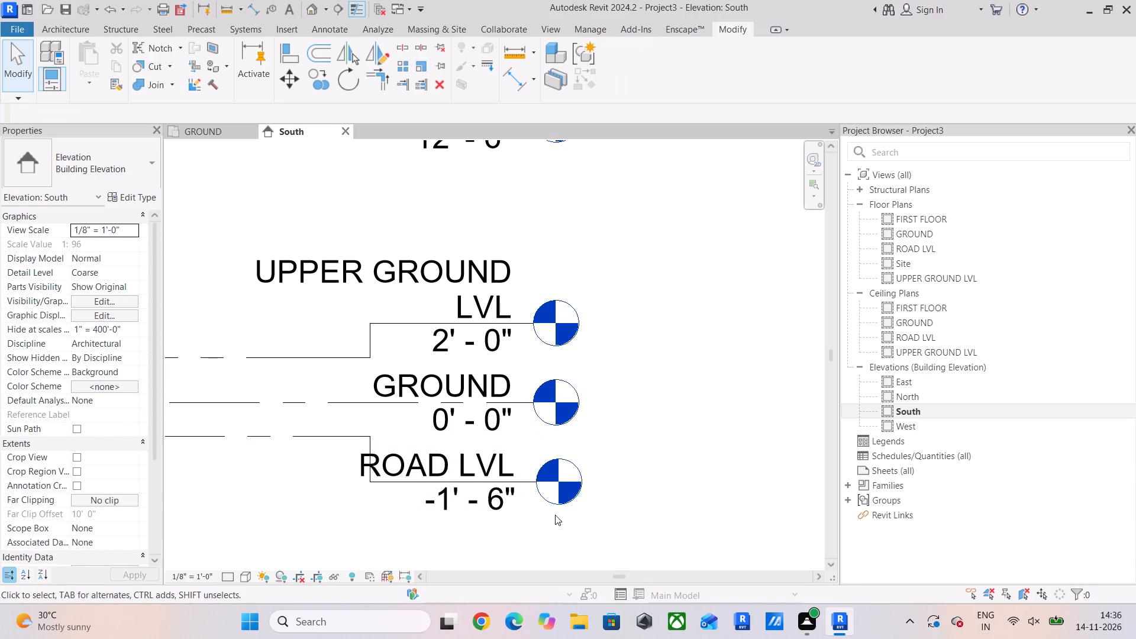
Place a new level offset 10' 6" above the FIRST FLOOR level line, using Pick Lines.
scroll(555, 515, down, 6)
middle_drag(554, 515, 635, 499)
scroll(504, 427, down, 3)
middle_drag(520, 440, 550, 459)
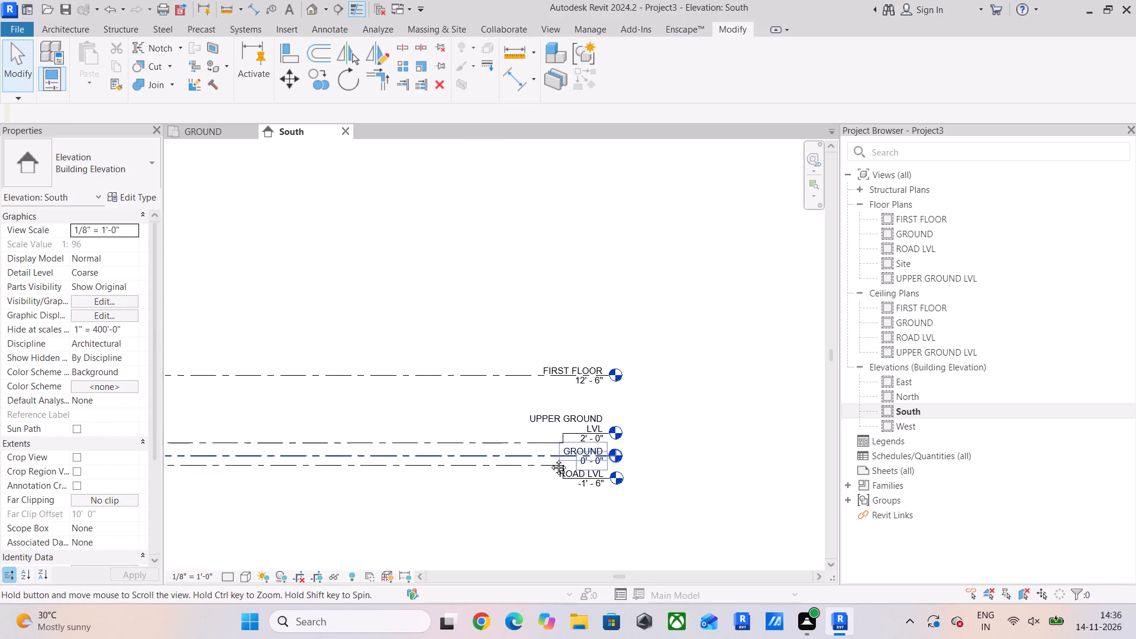
middle_drag(550, 459, 550, 459)
scroll(555, 410, down, 2)
middle_drag(463, 417, 635, 419)
scroll(529, 434, down, 2)
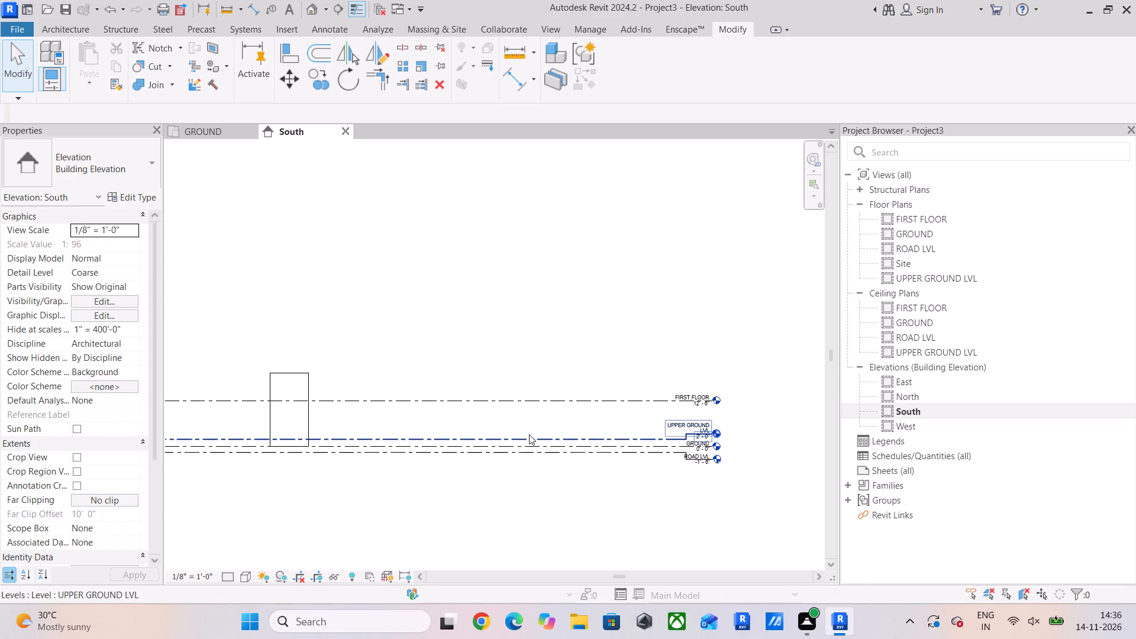
scroll(509, 430, up, 4)
middle_drag(525, 429, 499, 456)
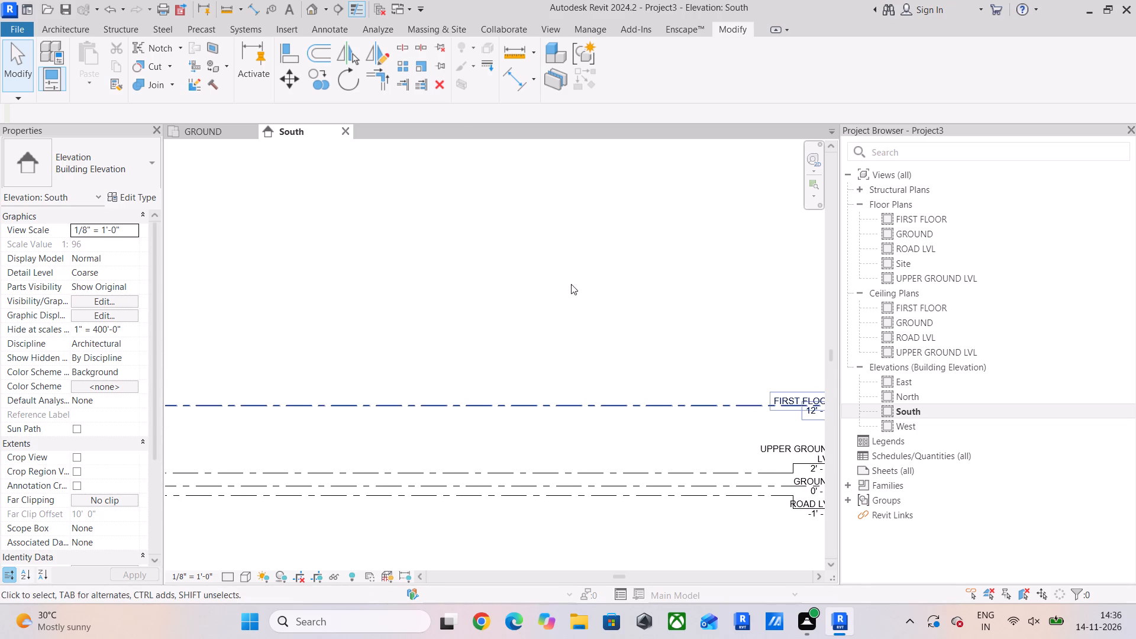
click(639, 402)
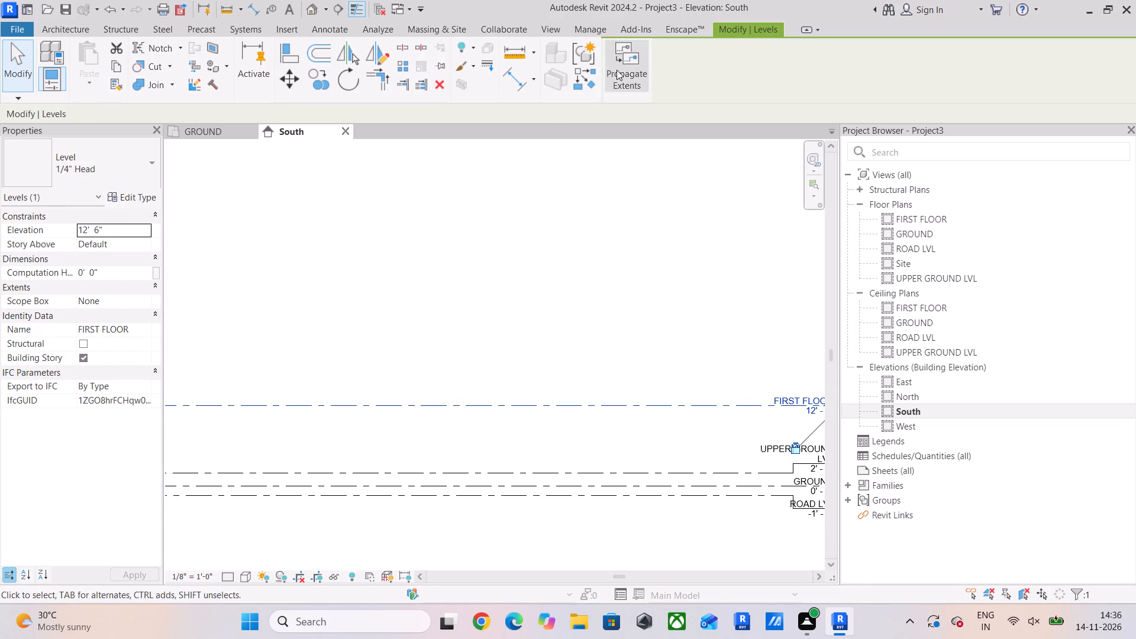
click(592, 76)
drag(341, 112, 295, 114)
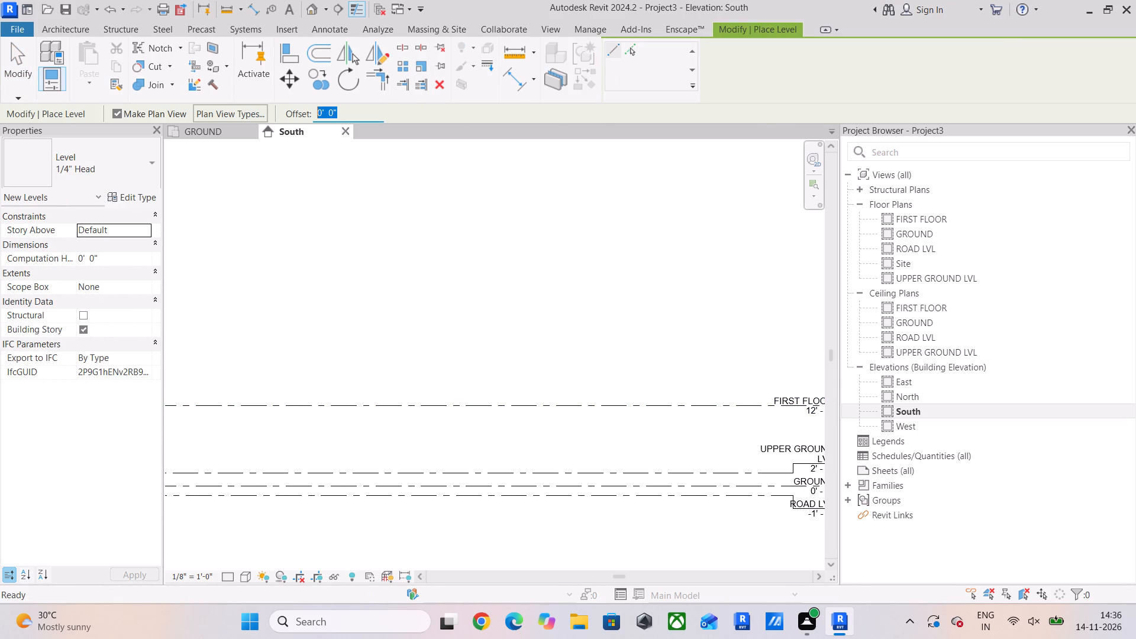
click(627, 54)
drag(356, 108, 354, 108)
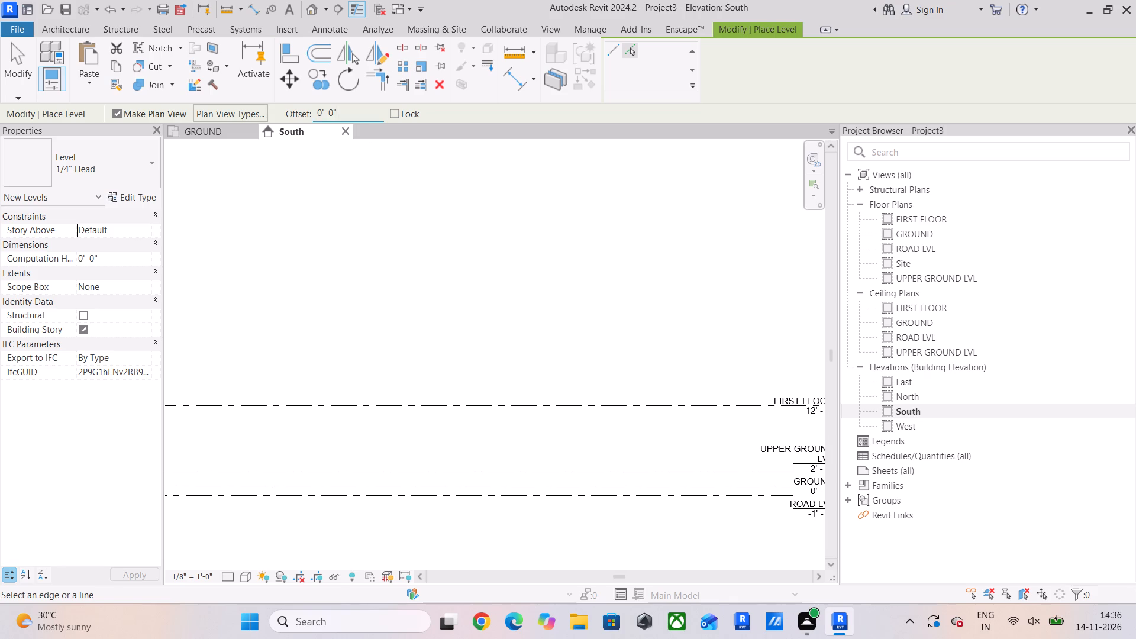
drag(354, 108, 299, 109)
text(10'6")
key(Return)
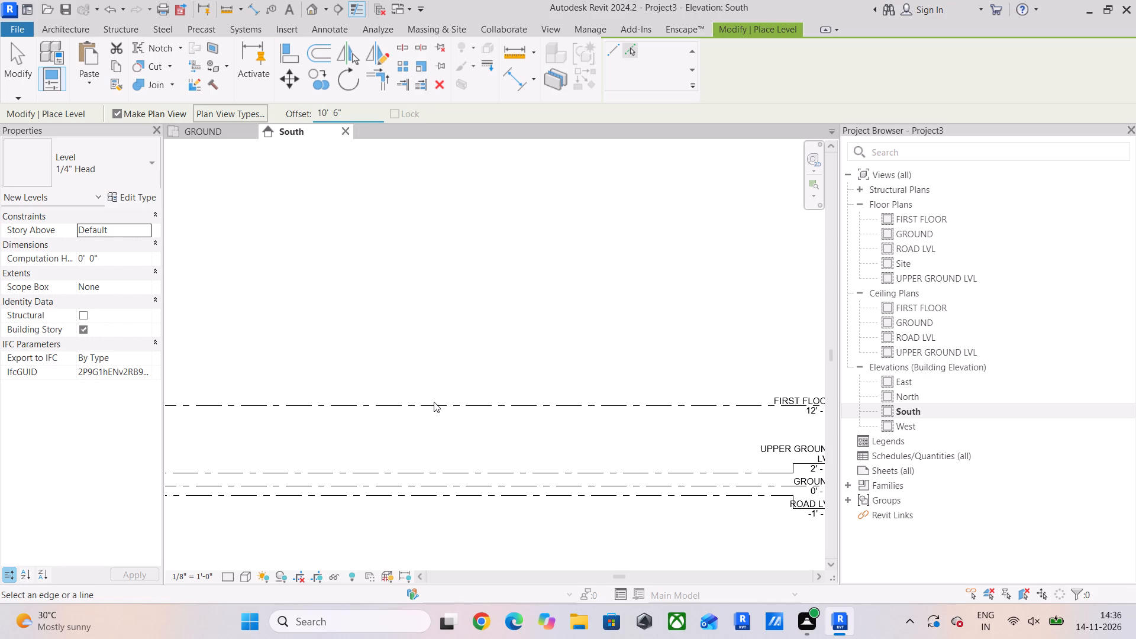
click(438, 405)
Rename the new level above FIRST FLOOR as ROOF and apply the name to its corresponding views.
middle_drag(484, 405, 376, 396)
middle_drag(638, 388, 609, 405)
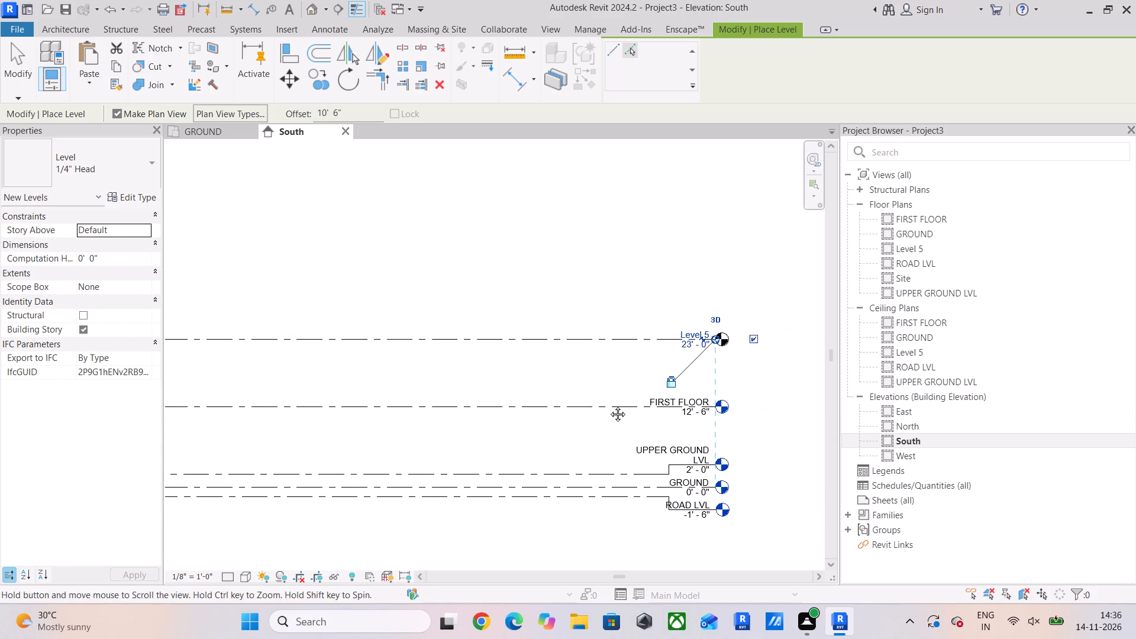
middle_drag(609, 405, 608, 408)
scroll(711, 320, up, 5)
scroll(653, 375, up, 4)
click(651, 370)
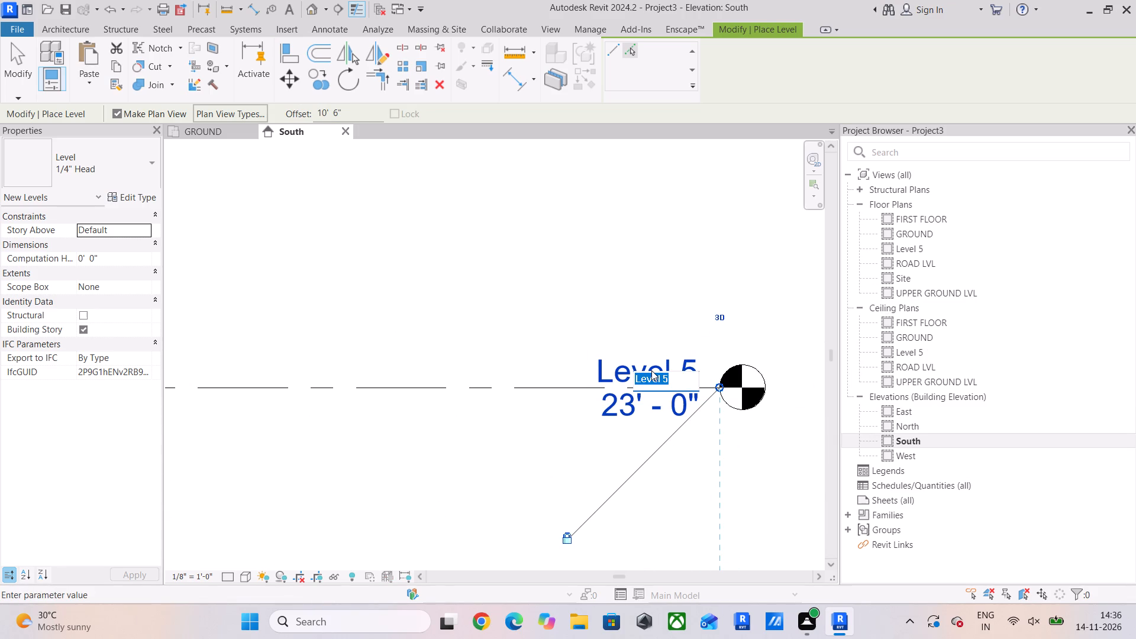
middle_drag(521, 519, 514, 366)
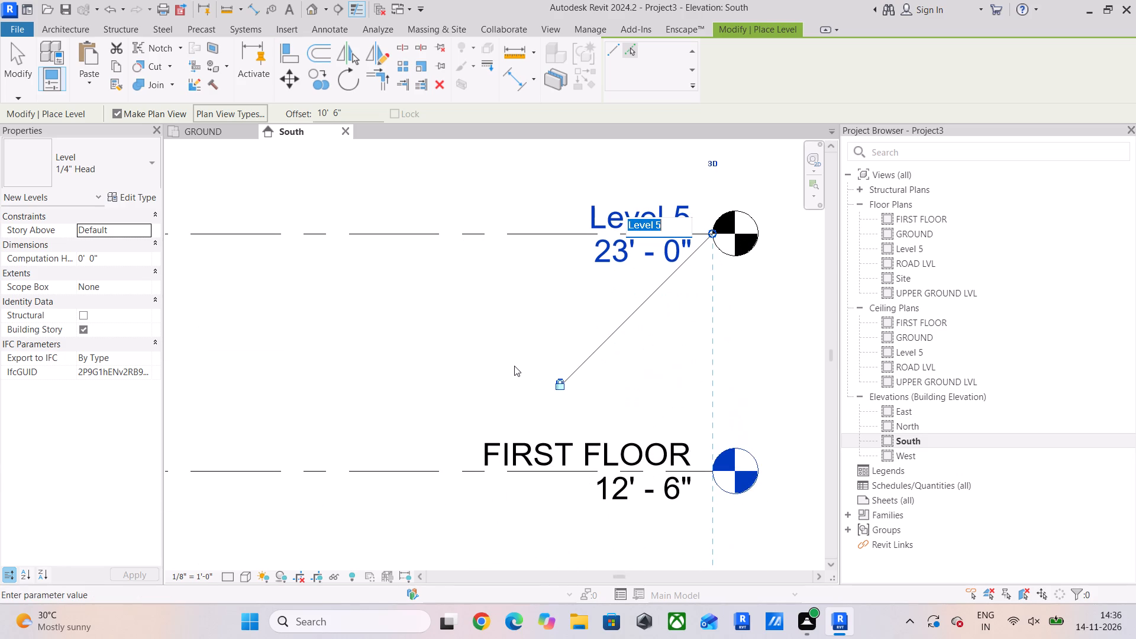
text(SECO)
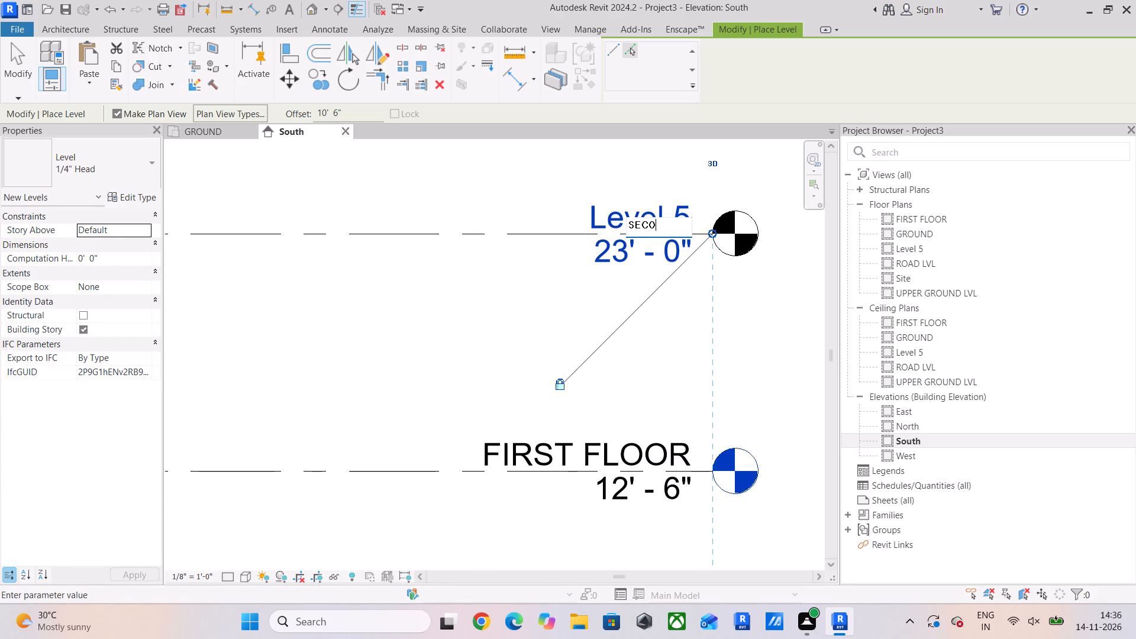
text(ND)
key(space)
text(FLOOR)
key(BackSpace)
key(BackSpace)
key(BackSpace)
key(BackSpace)
key(BackSpace)
key(BackSpace)
key(BackSpace)
key(BackSpace)
key(BackSpace)
key(BackSpace)
key(BackSpace)
key(BackSpace)
key(BackSpace)
key(BackSpace)
key(BackSpace)
key(BackSpace)
key(BackSpace)
key(BackSpace)
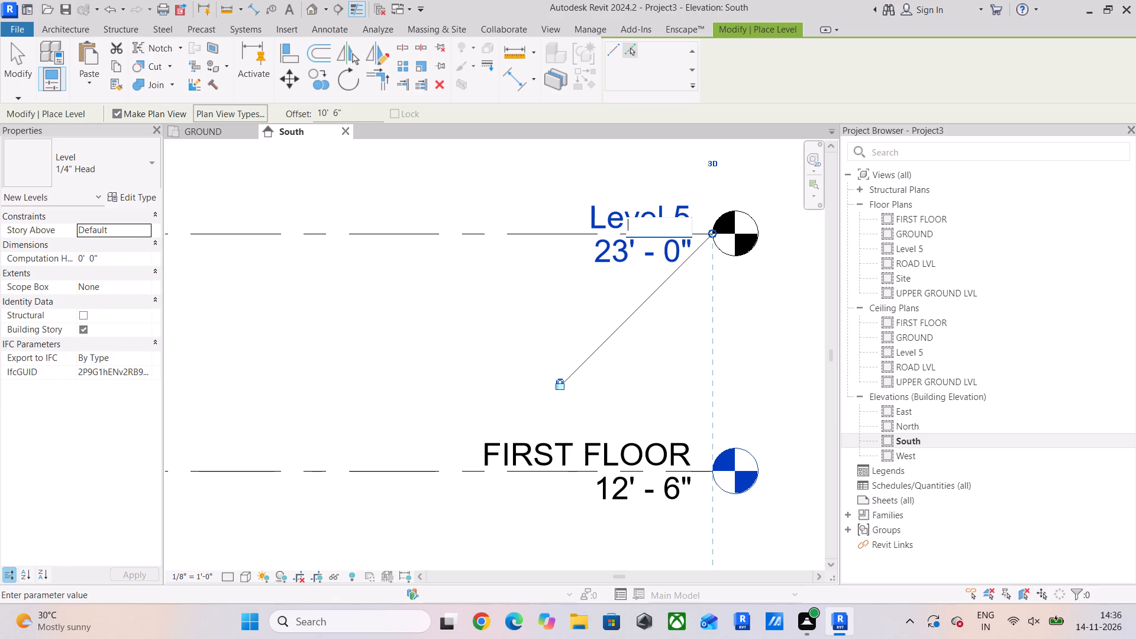
text(ROOF)
key(Return)
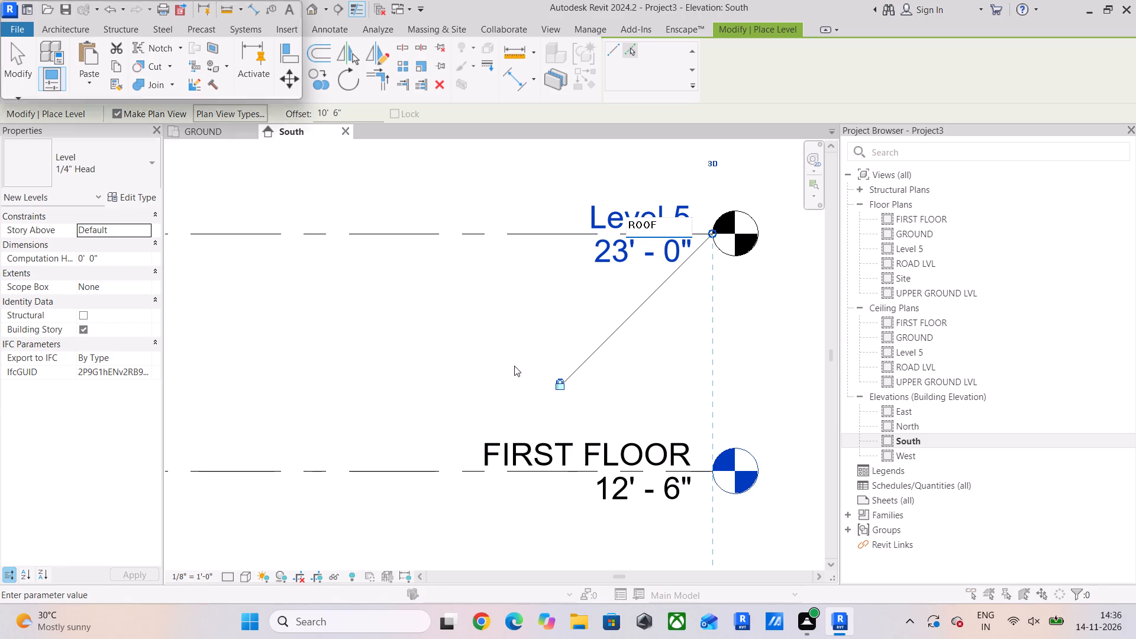
click(612, 308)
Leave level placement, select the 9" wall in the South elevation and set its base constraint to GROUND.
scroll(613, 330, down, 4)
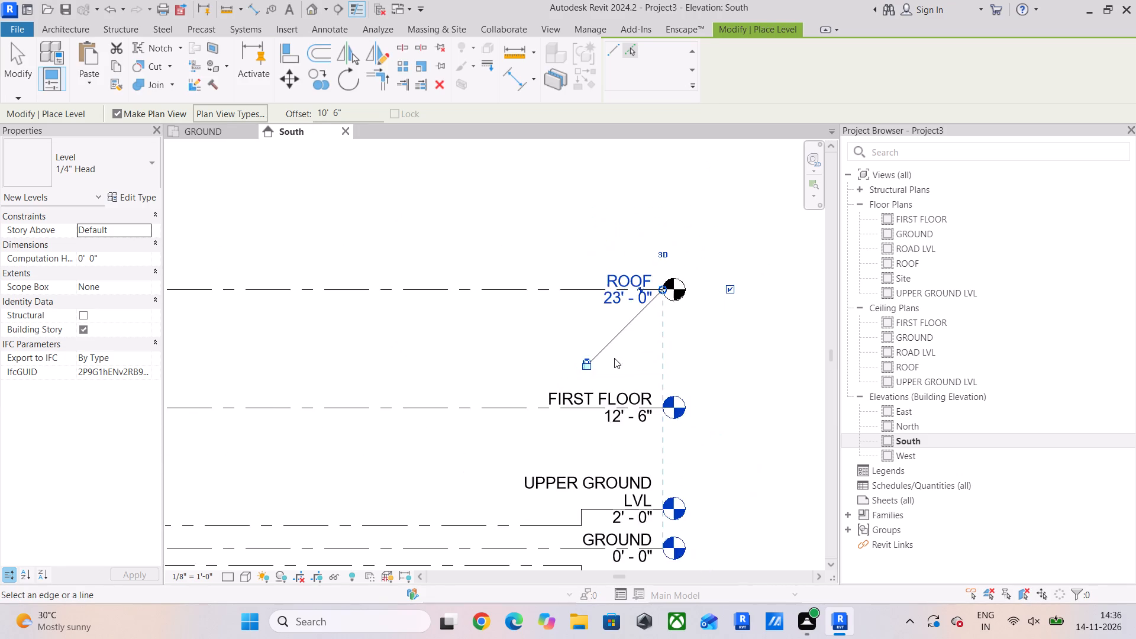
scroll(614, 358, down, 6)
middle_drag(575, 401, 773, 388)
middle_drag(198, 433, 372, 385)
middle_drag(322, 386, 332, 450)
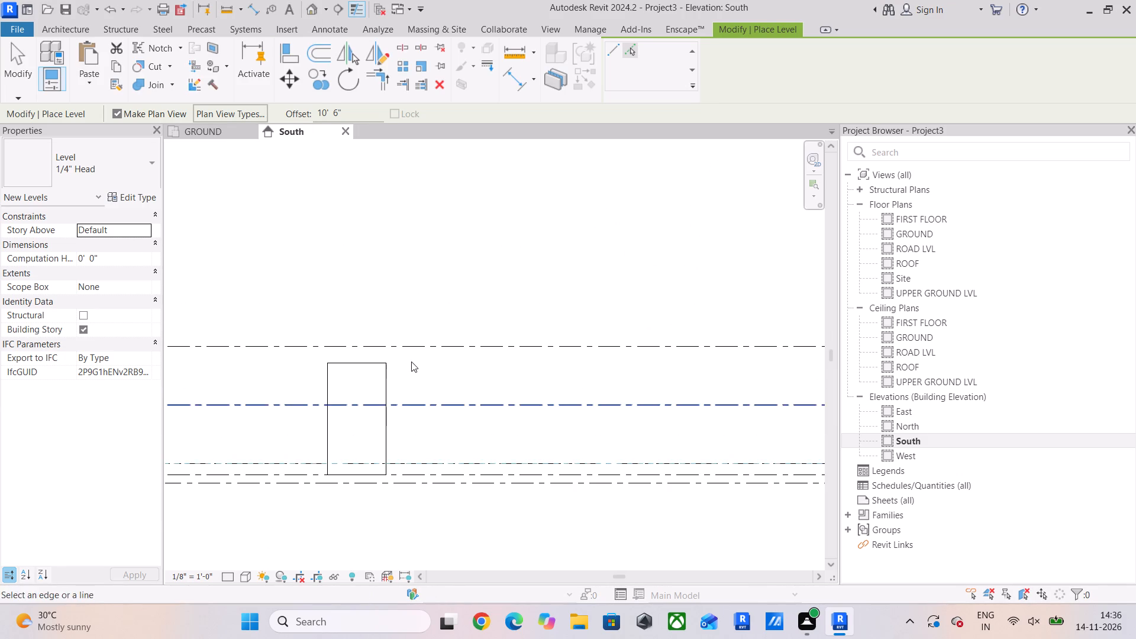
drag(412, 362, 289, 367)
drag(418, 365, 293, 390)
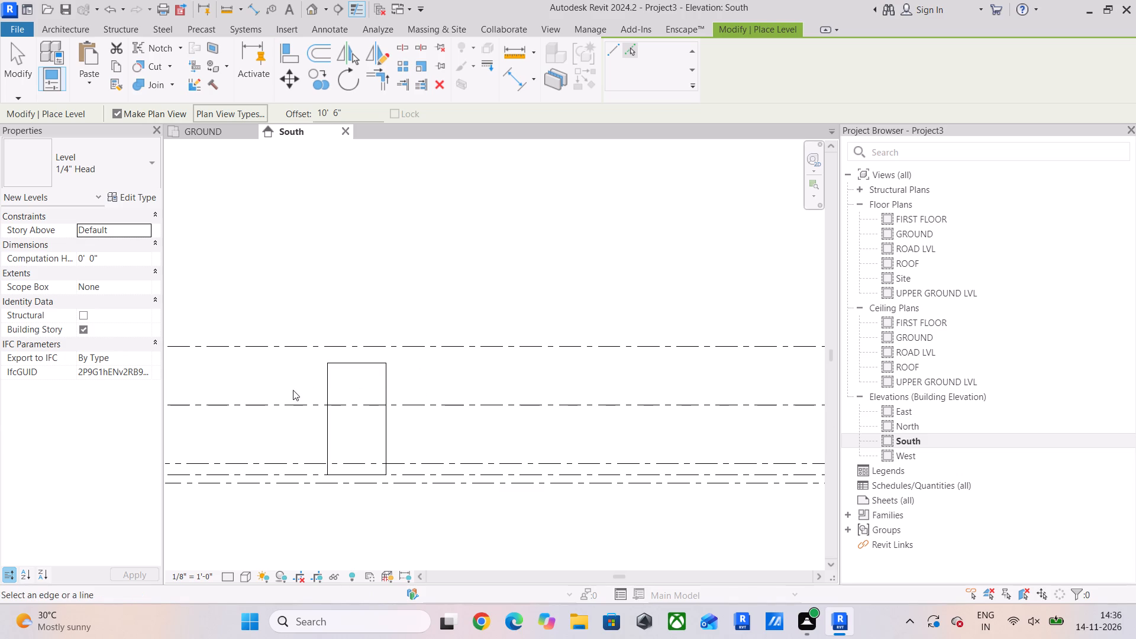
drag(293, 390, 292, 390)
key(Escape)
key(Escape)
key(Escape)
key(Escape)
drag(440, 376, 293, 389)
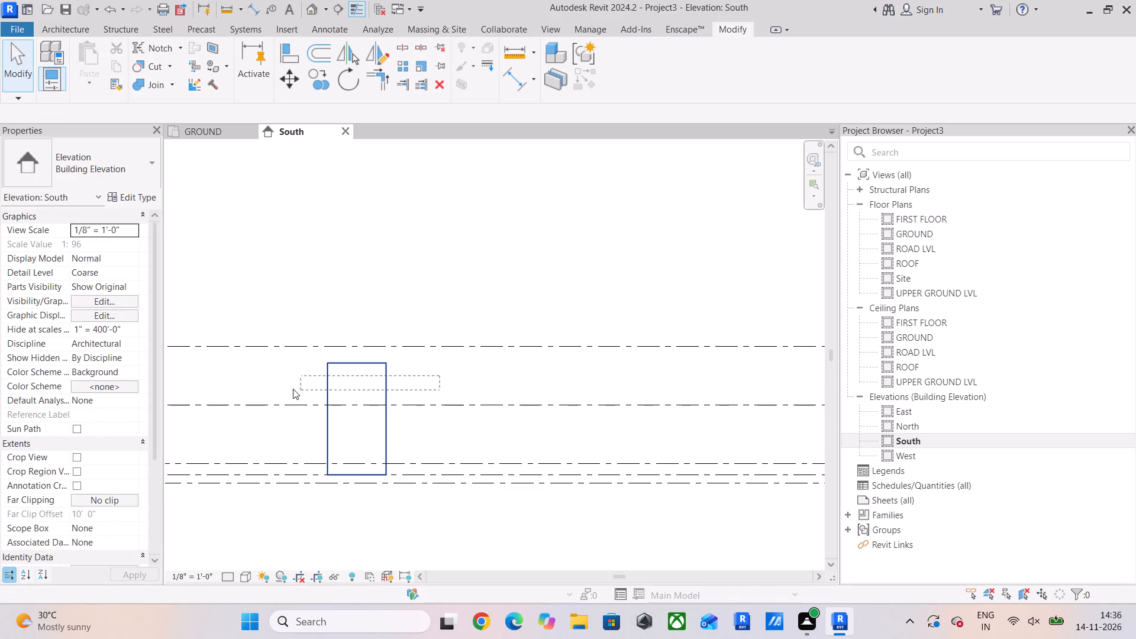
drag(293, 389, 277, 385)
click(130, 242)
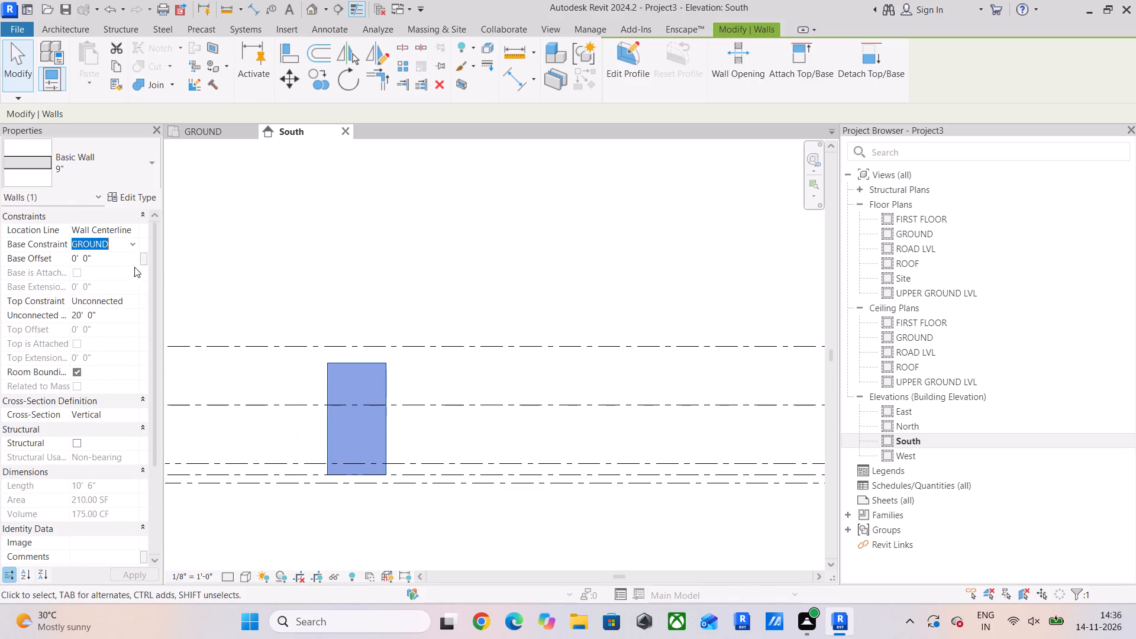
click(106, 282)
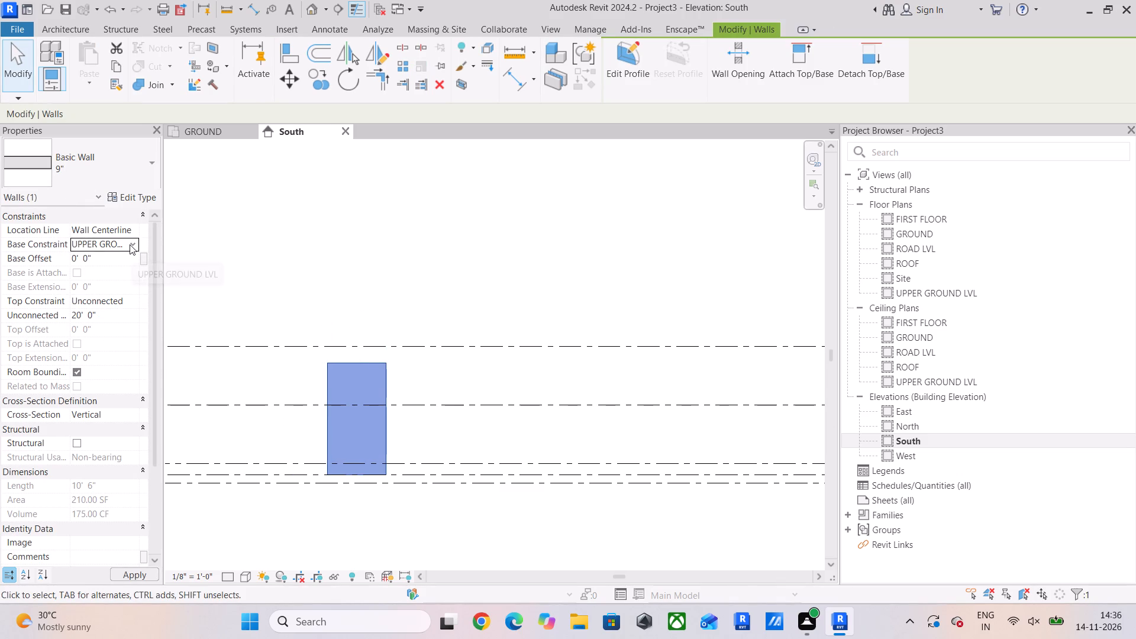
click(130, 244)
click(111, 266)
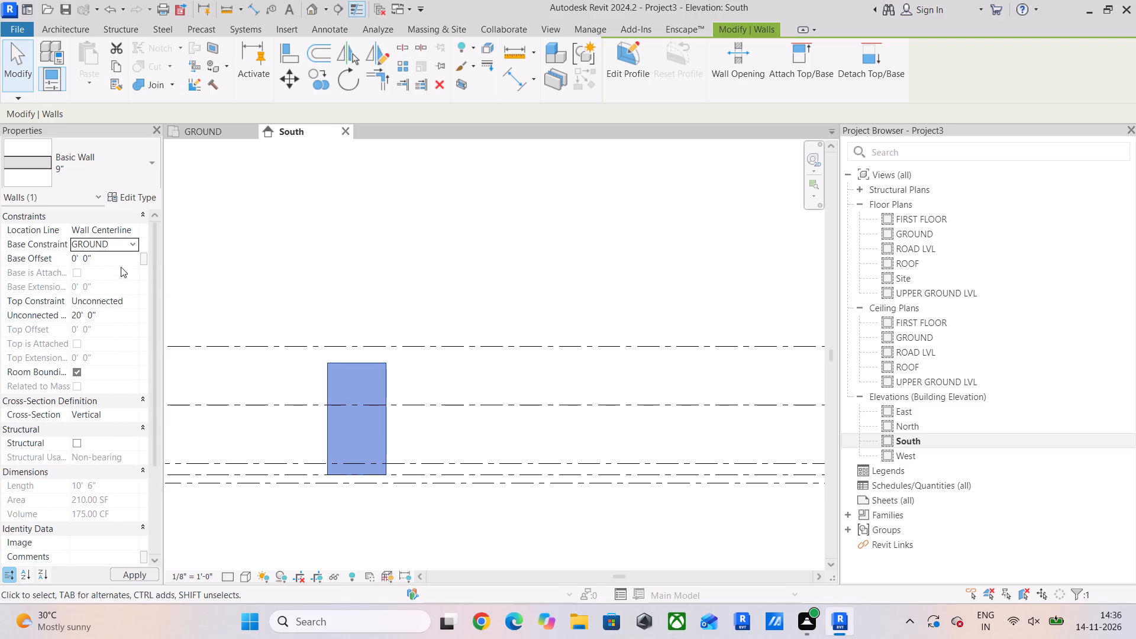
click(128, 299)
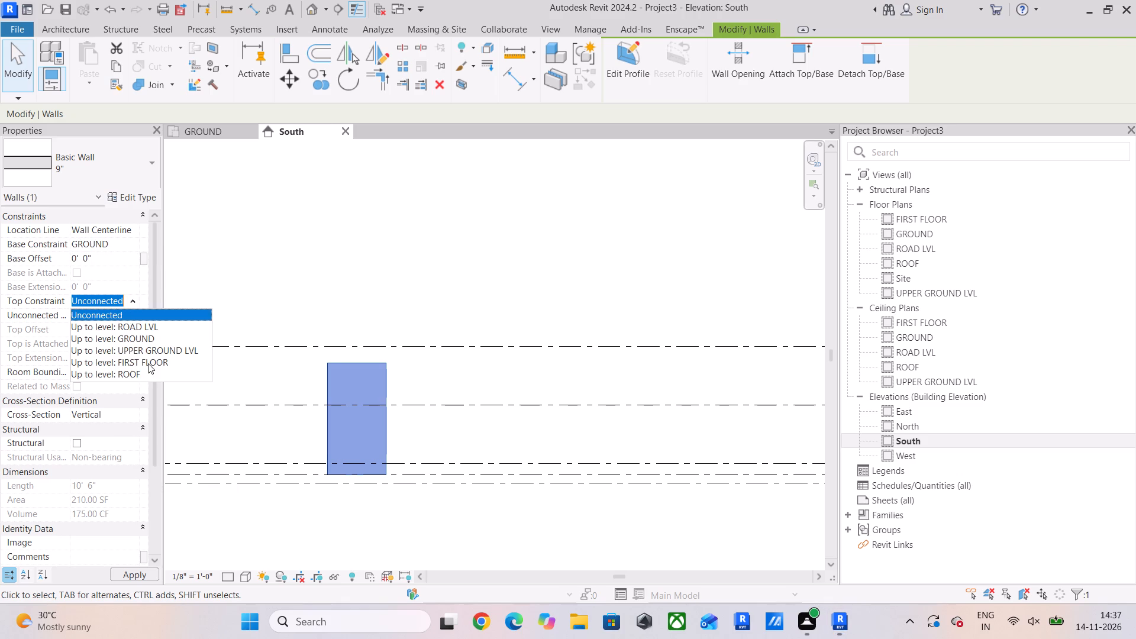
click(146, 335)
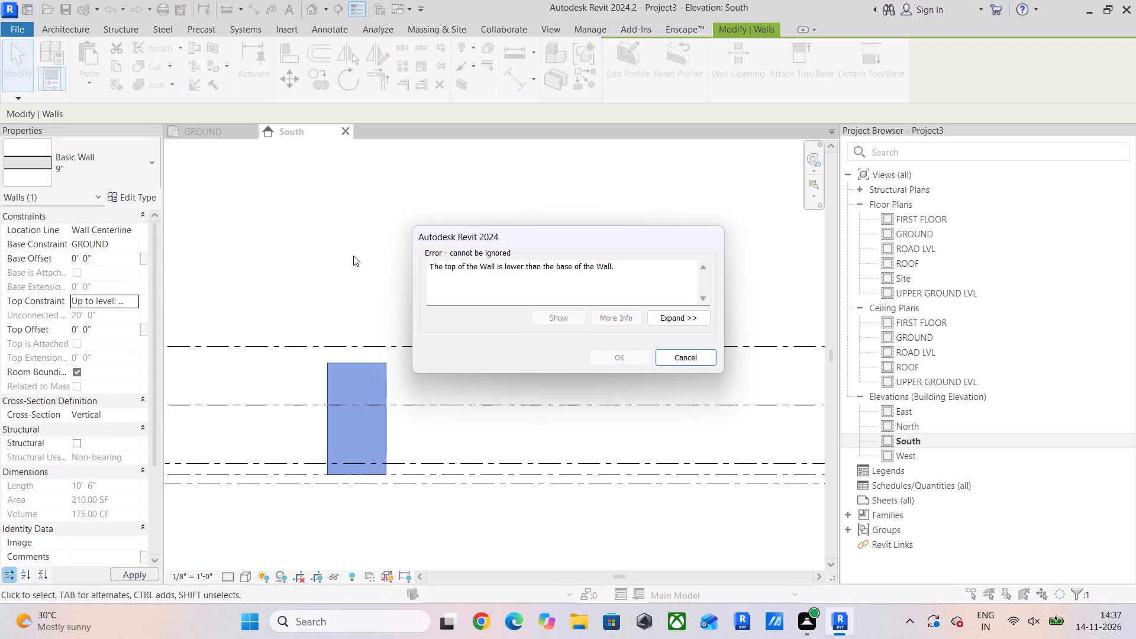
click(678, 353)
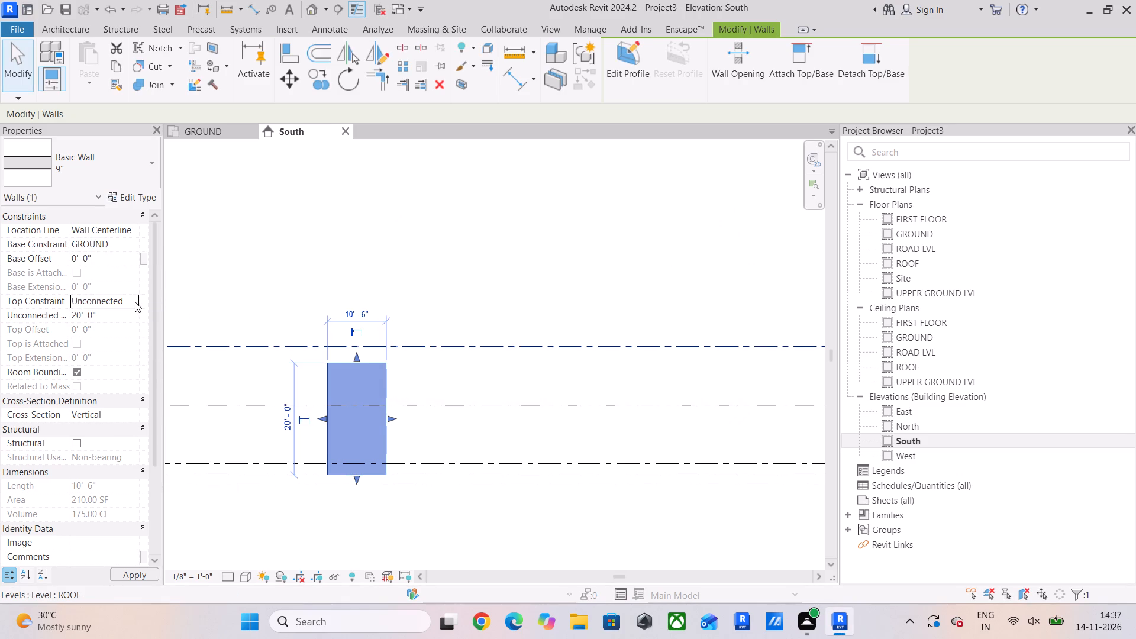
Set the 9" wall's top constraint to UPPER GROUND LVL and deselect the wall.
click(135, 302)
click(143, 347)
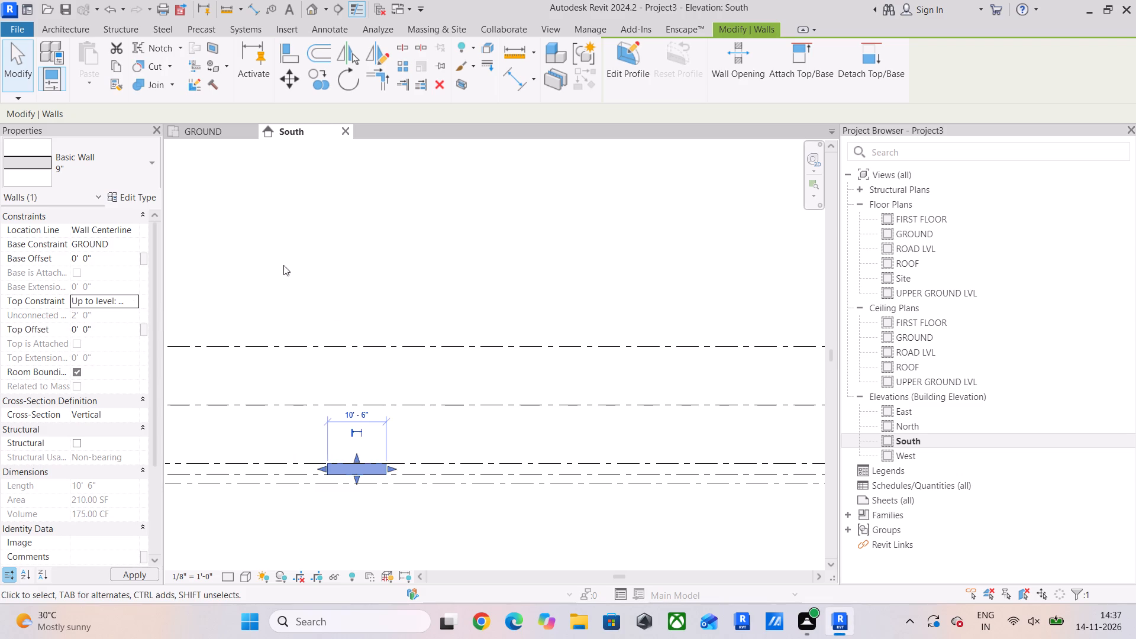
click(292, 248)
scroll(369, 373, down, 3)
middle_drag(370, 375, 400, 369)
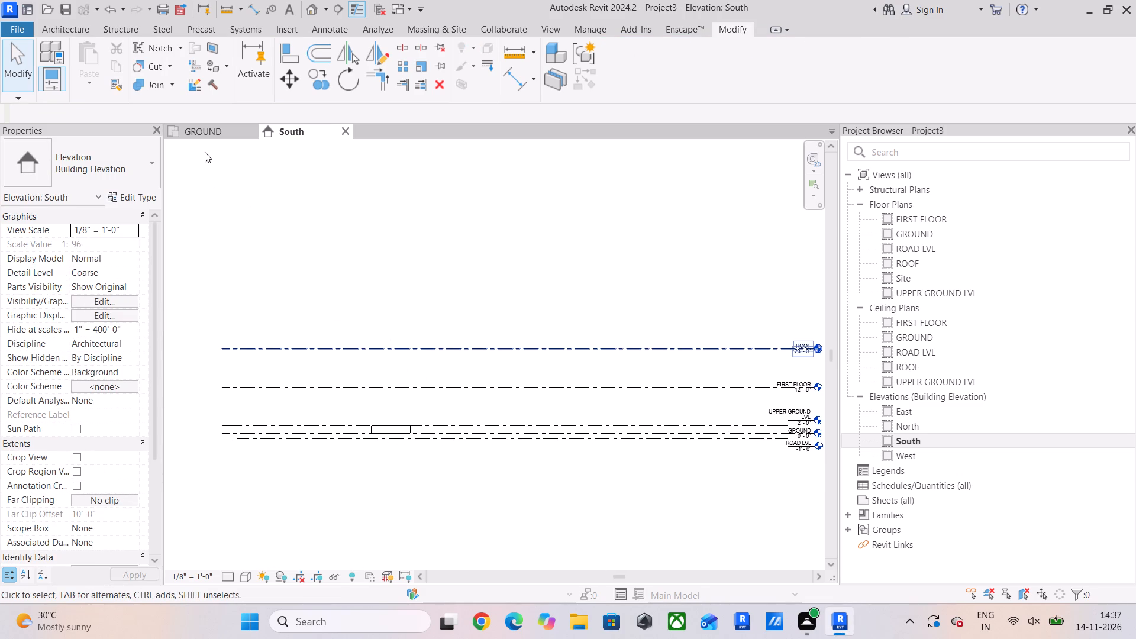
Switch to the GROUND floor plan and start a new wall with Create Similar from the existing 9" wall.
click(209, 134)
scroll(416, 375, down, 5)
middle_drag(428, 378, 441, 396)
click(428, 349)
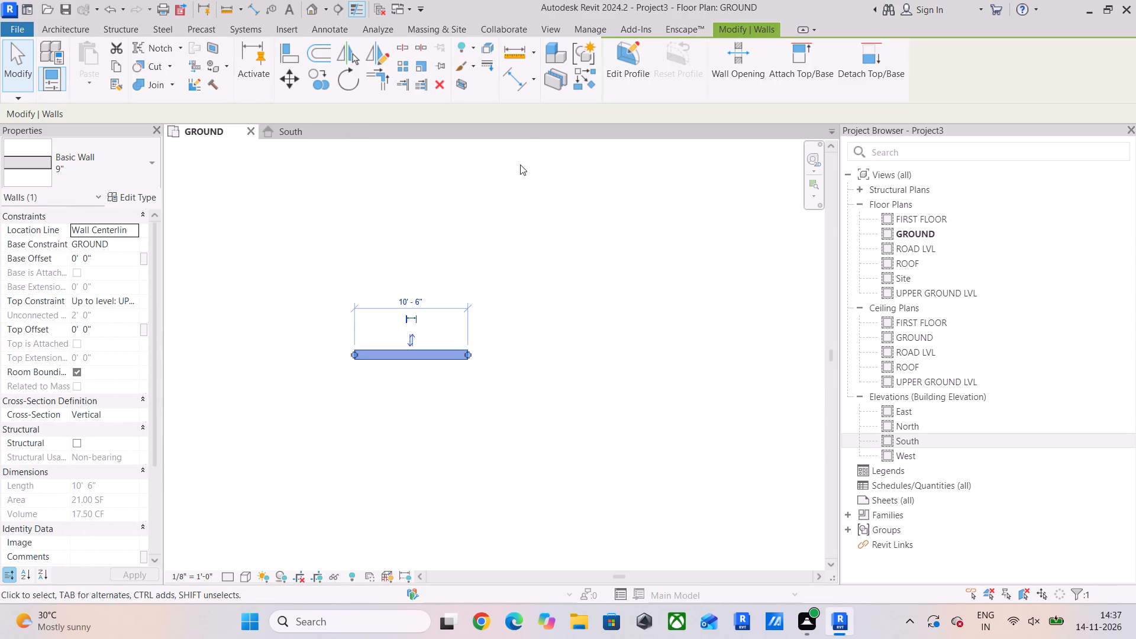
click(585, 89)
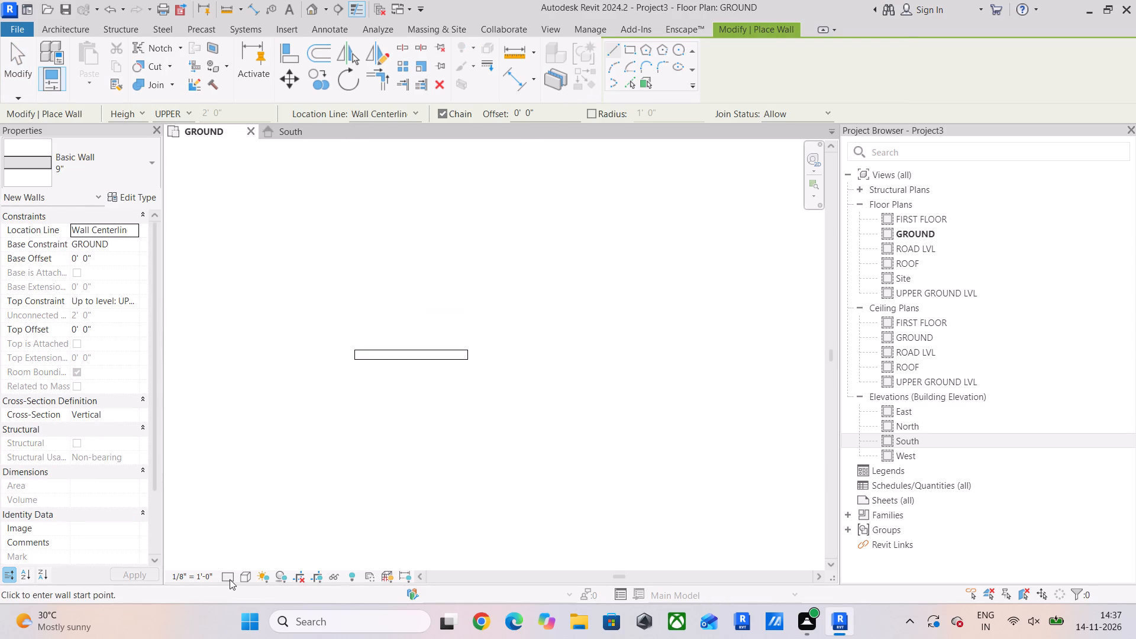
Set the GROUND plan's detail level to Fine and its visual style to Wireframe.
click(228, 579)
click(229, 563)
scroll(404, 358, up, 5)
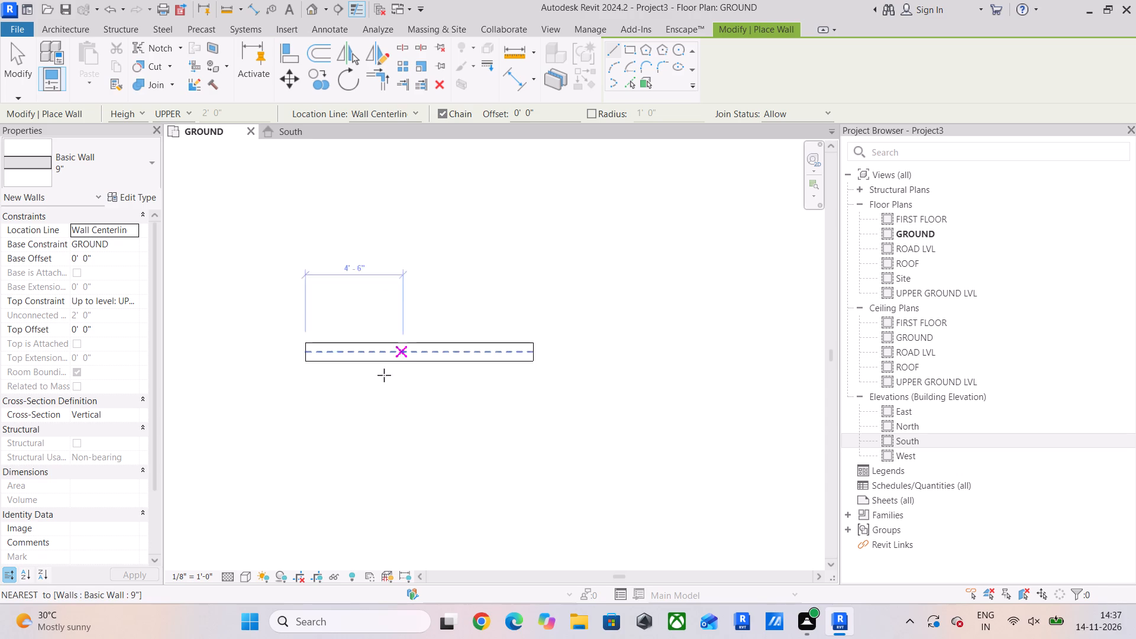
click(248, 581)
click(282, 490)
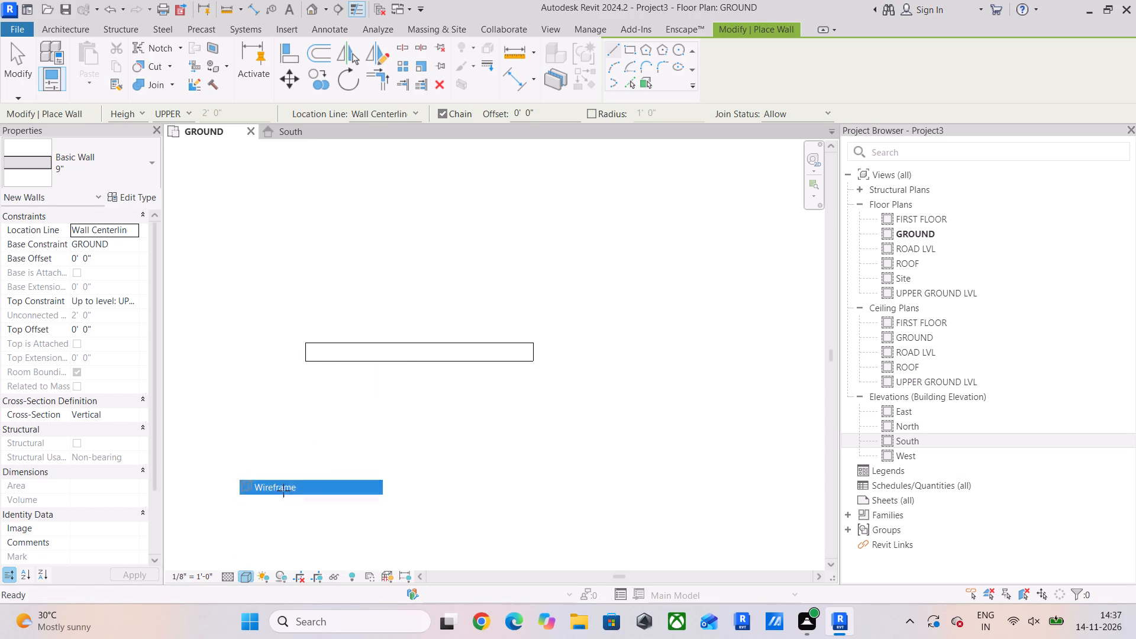
scroll(364, 338, up, 4)
scroll(361, 388, down, 4)
middle_drag(343, 385, 360, 414)
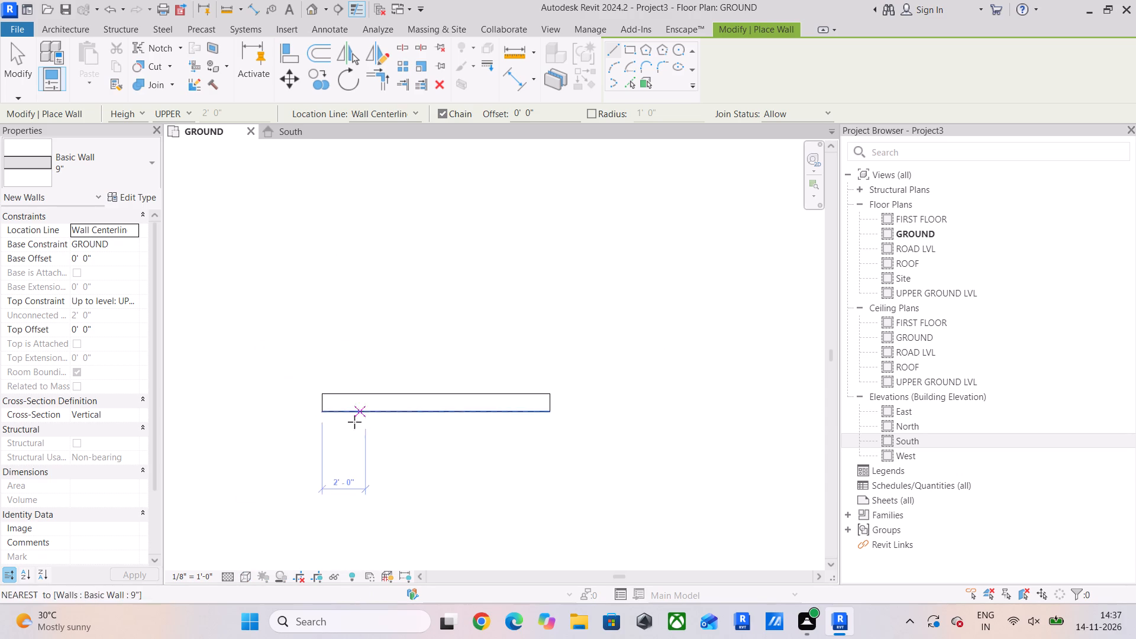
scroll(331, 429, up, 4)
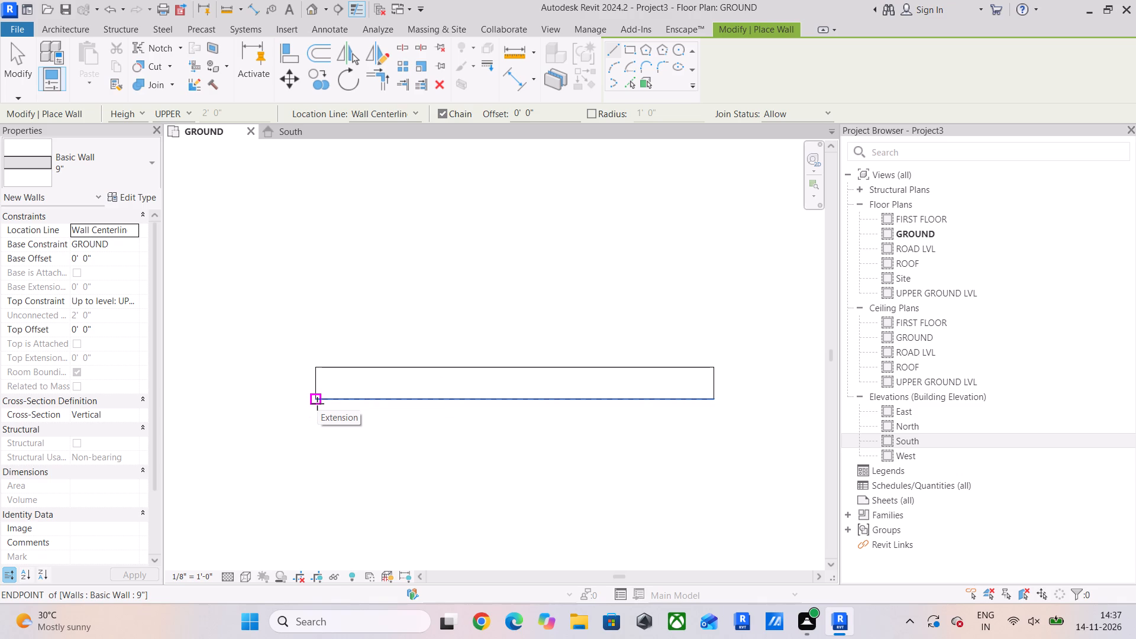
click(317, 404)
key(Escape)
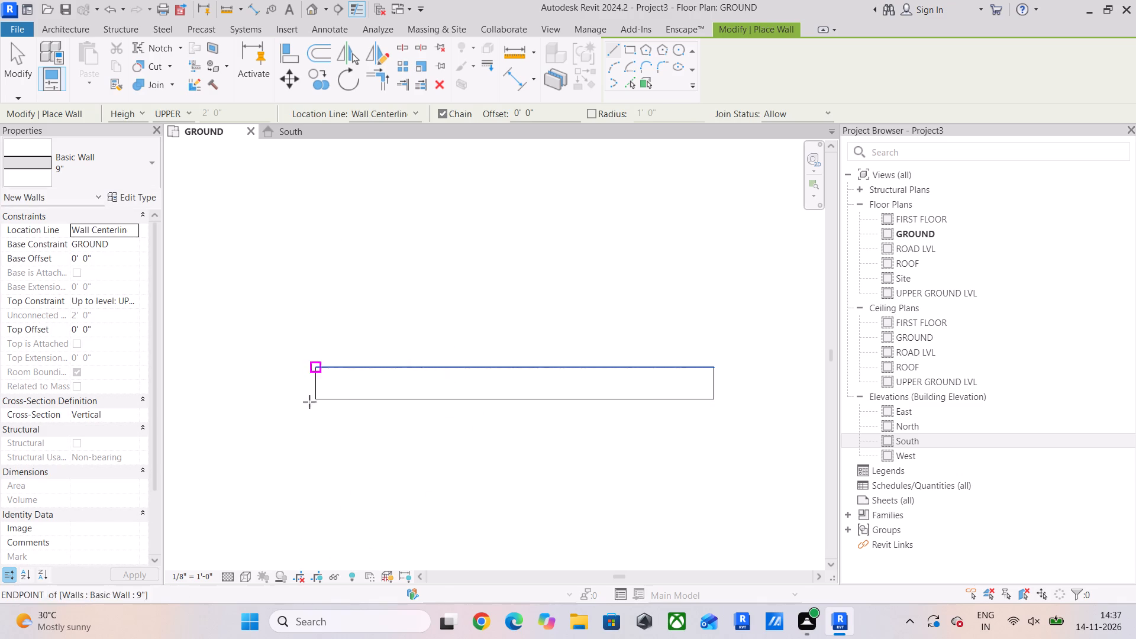
Open the location line choices for the new 9" wall.
click(414, 106)
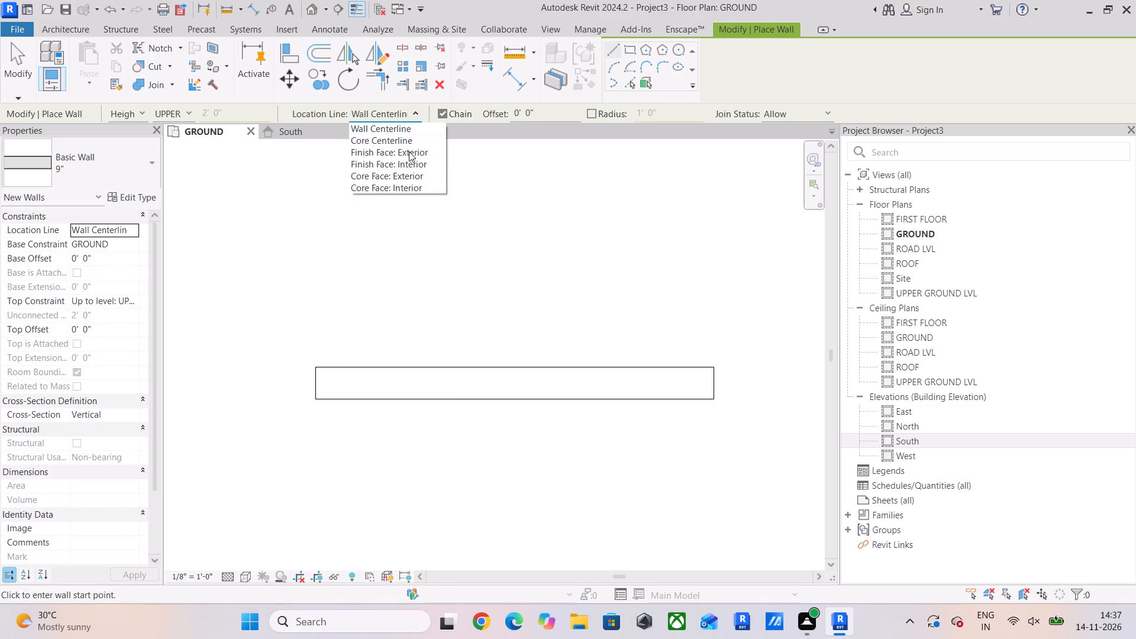
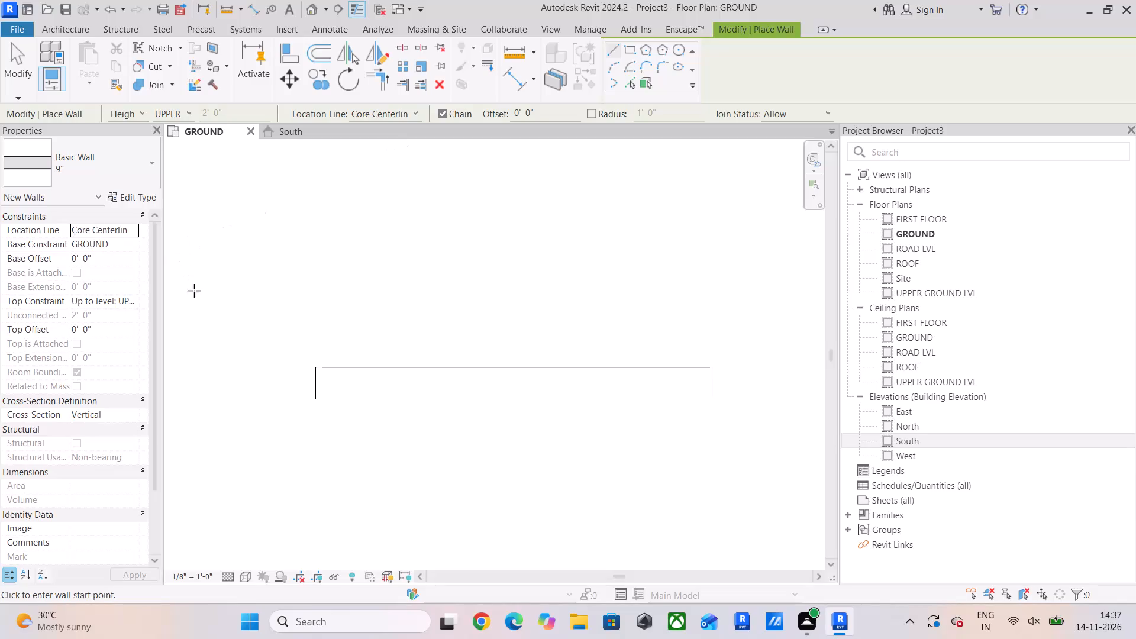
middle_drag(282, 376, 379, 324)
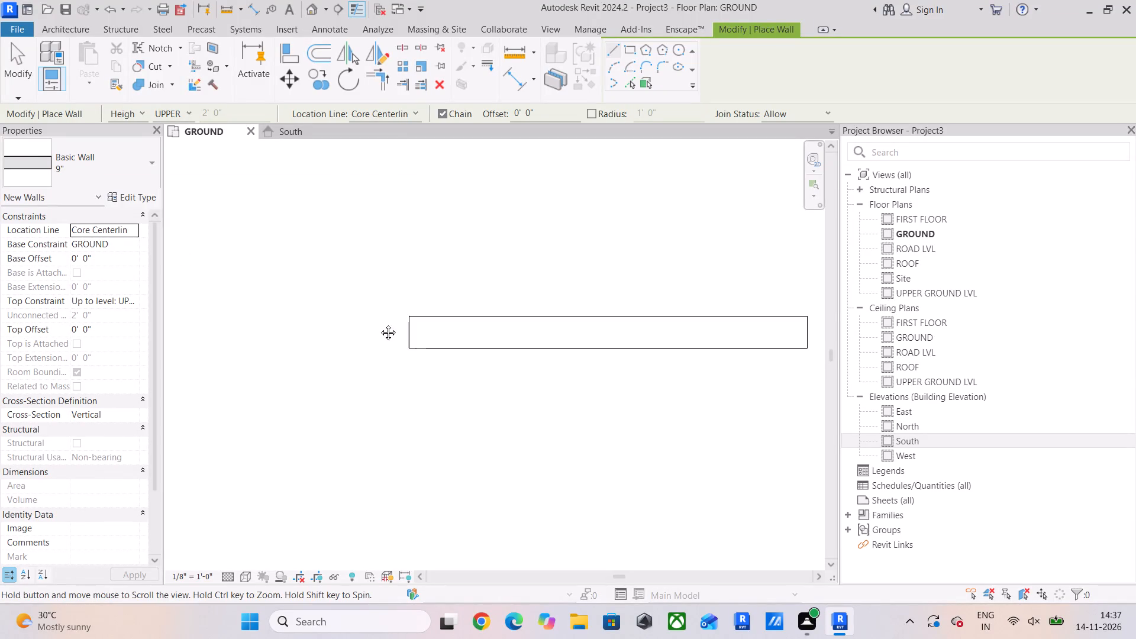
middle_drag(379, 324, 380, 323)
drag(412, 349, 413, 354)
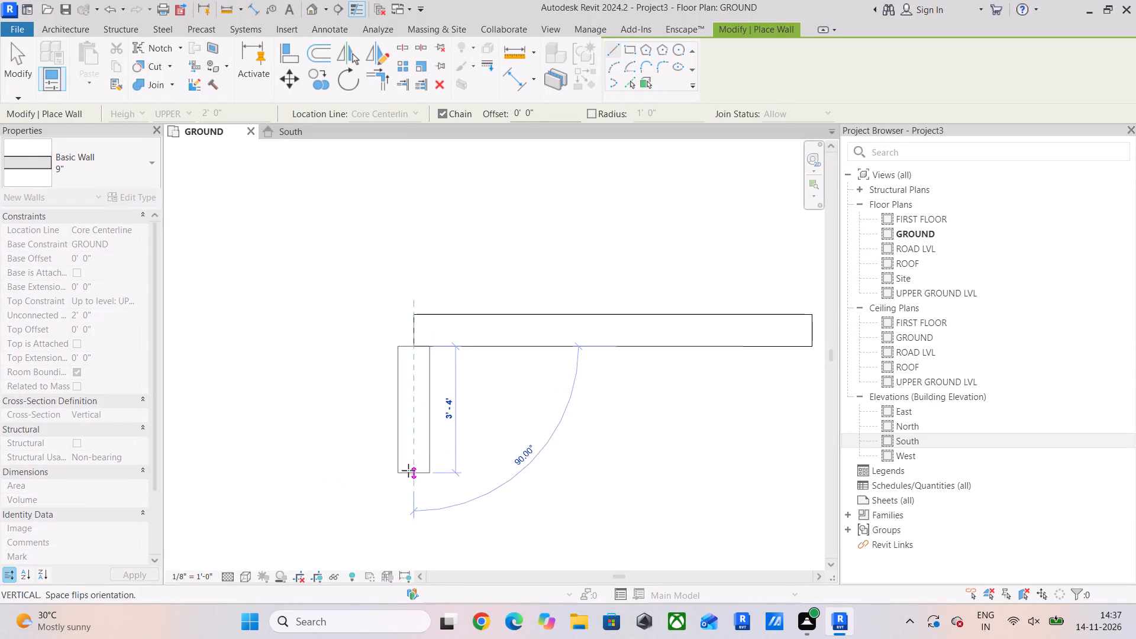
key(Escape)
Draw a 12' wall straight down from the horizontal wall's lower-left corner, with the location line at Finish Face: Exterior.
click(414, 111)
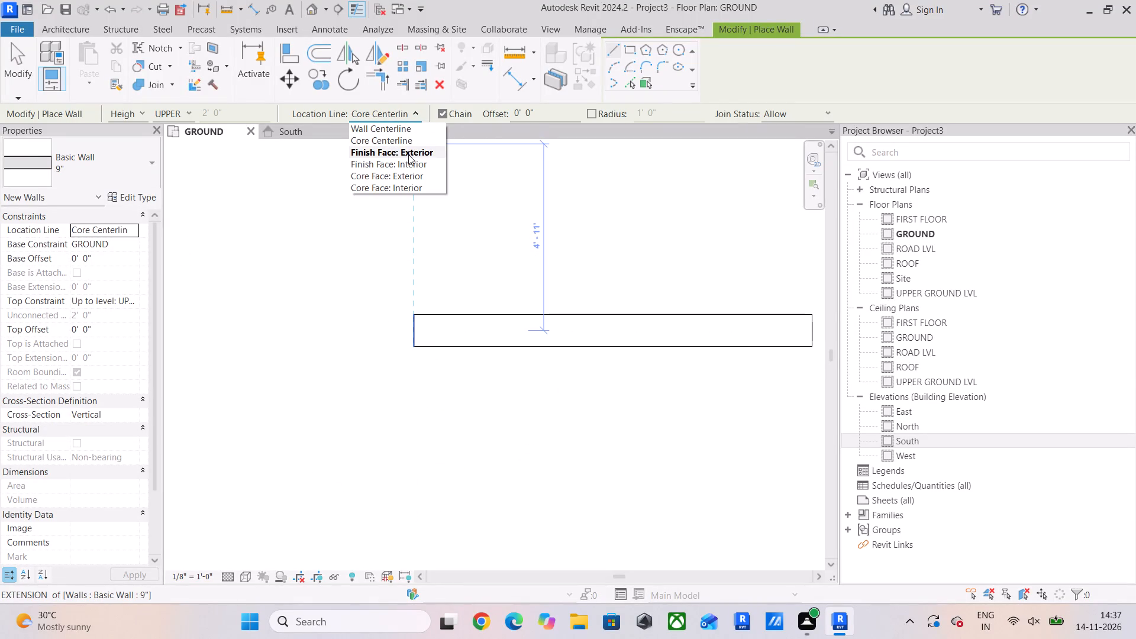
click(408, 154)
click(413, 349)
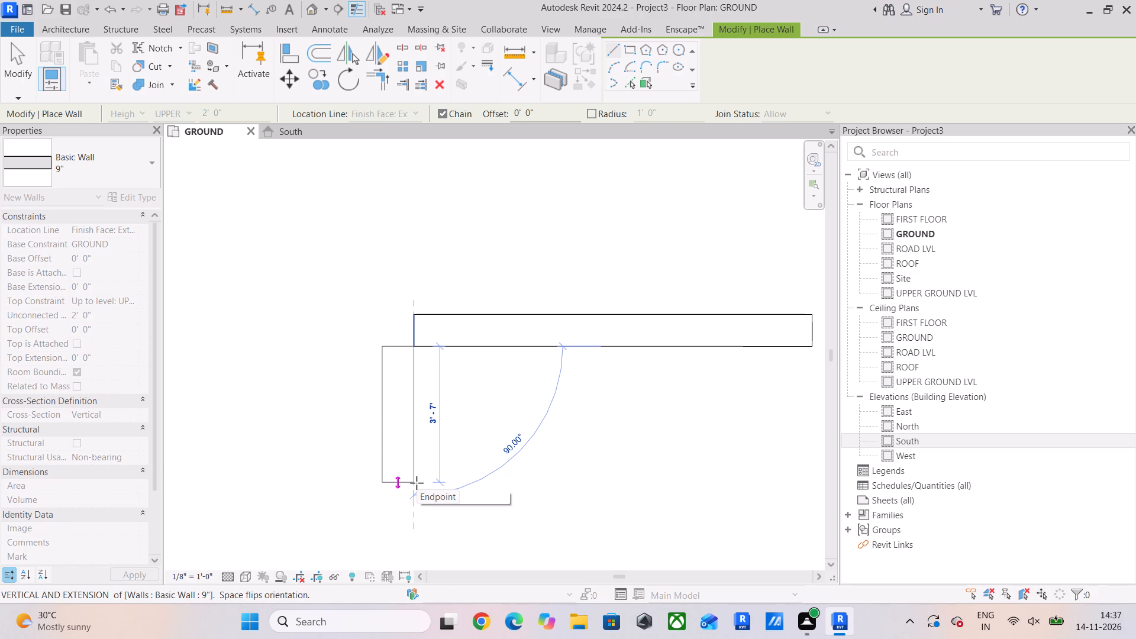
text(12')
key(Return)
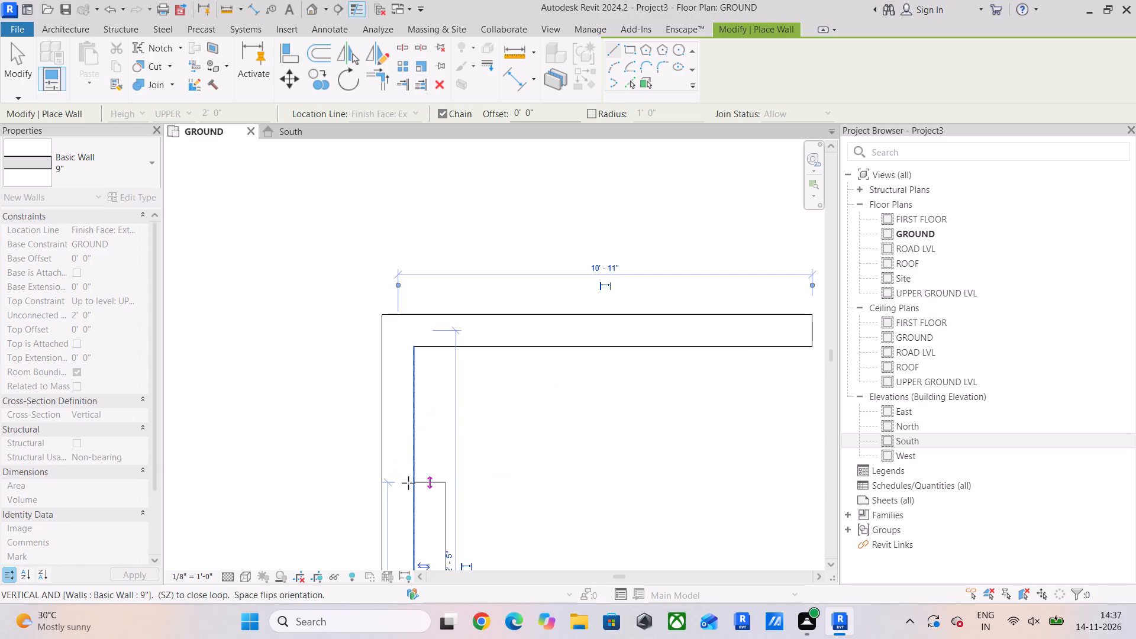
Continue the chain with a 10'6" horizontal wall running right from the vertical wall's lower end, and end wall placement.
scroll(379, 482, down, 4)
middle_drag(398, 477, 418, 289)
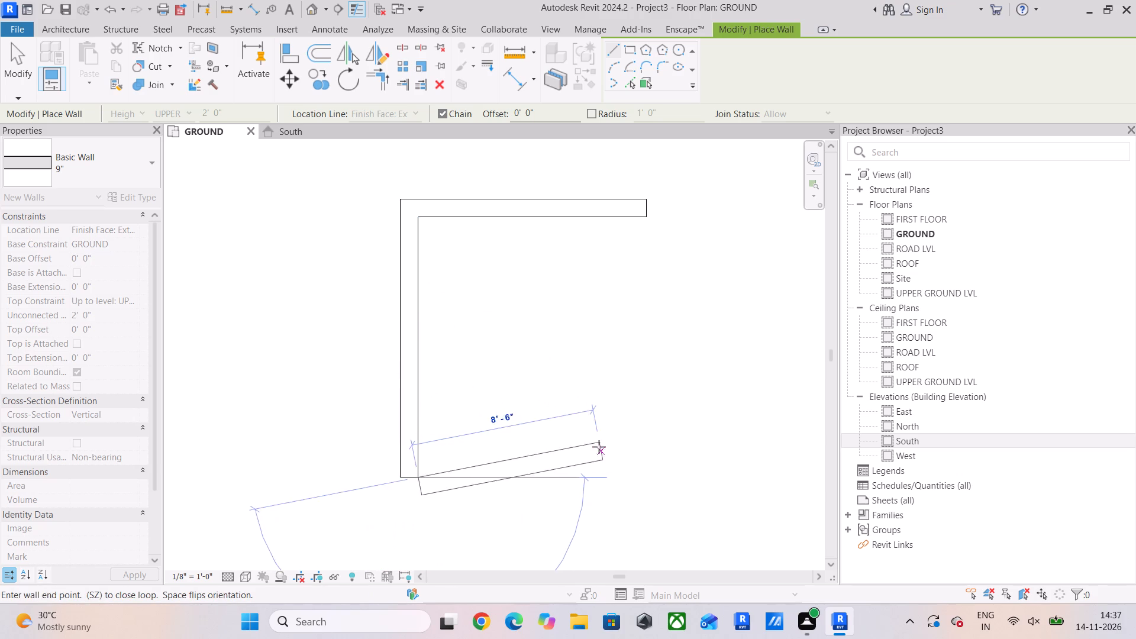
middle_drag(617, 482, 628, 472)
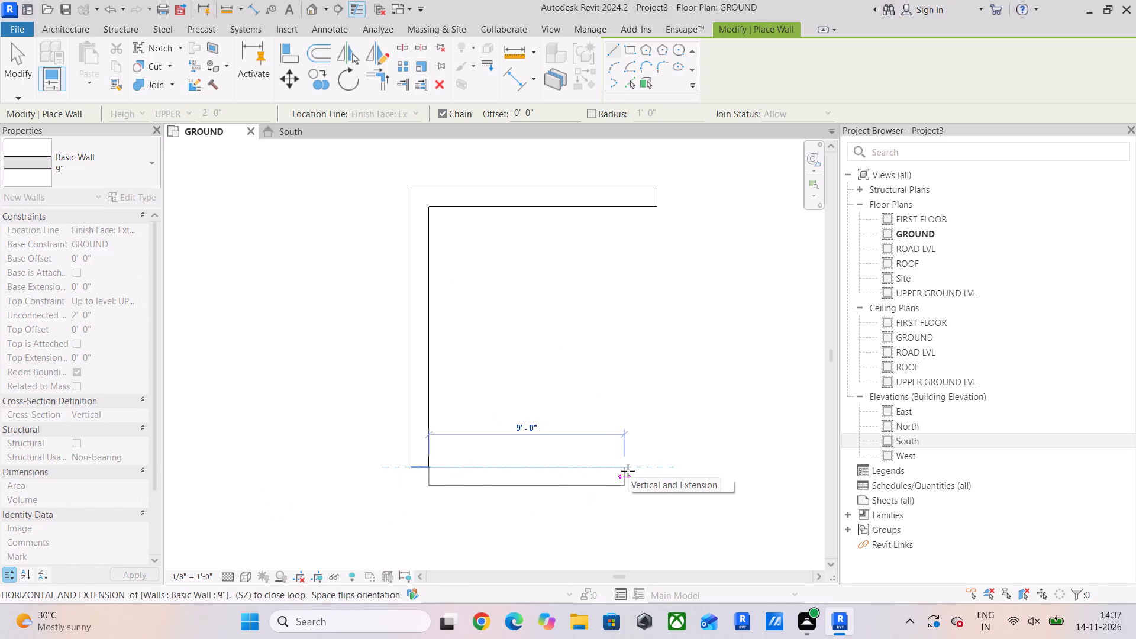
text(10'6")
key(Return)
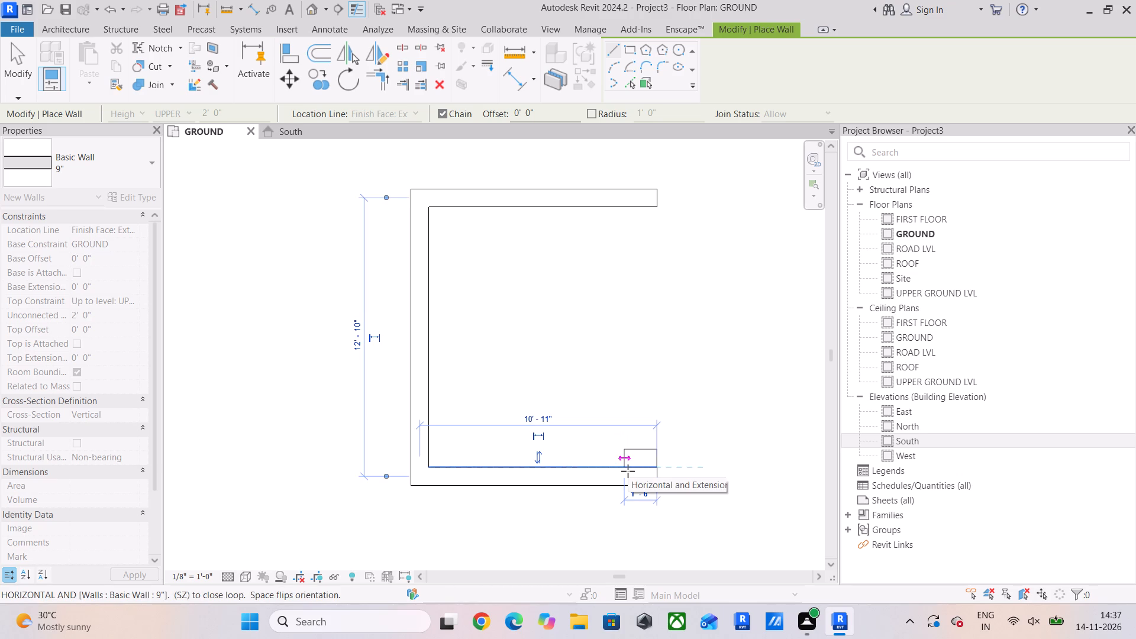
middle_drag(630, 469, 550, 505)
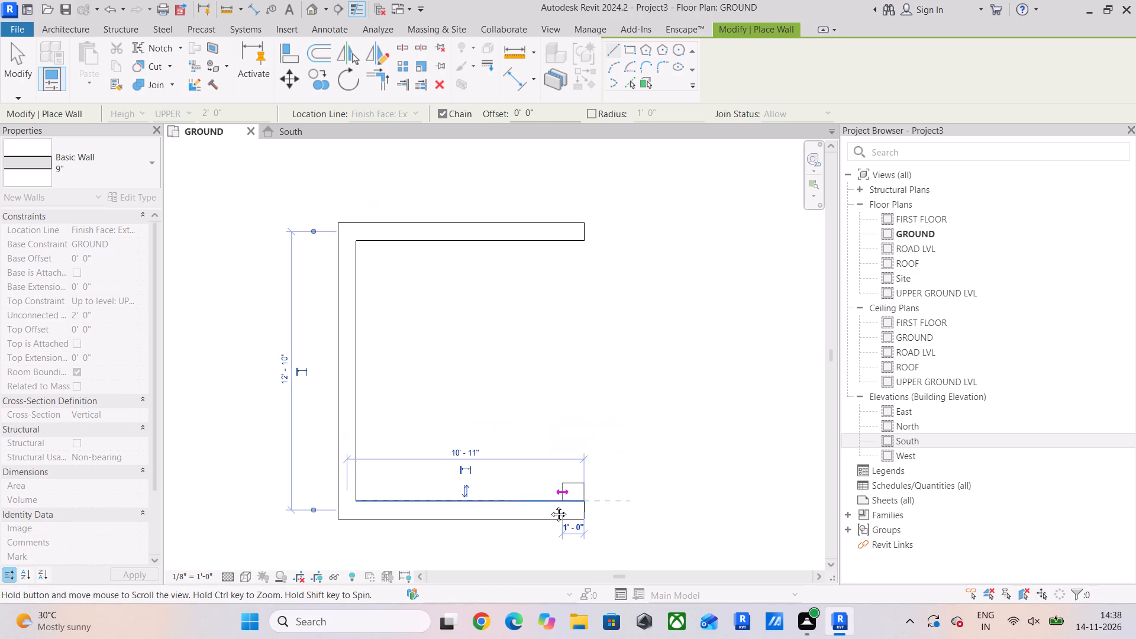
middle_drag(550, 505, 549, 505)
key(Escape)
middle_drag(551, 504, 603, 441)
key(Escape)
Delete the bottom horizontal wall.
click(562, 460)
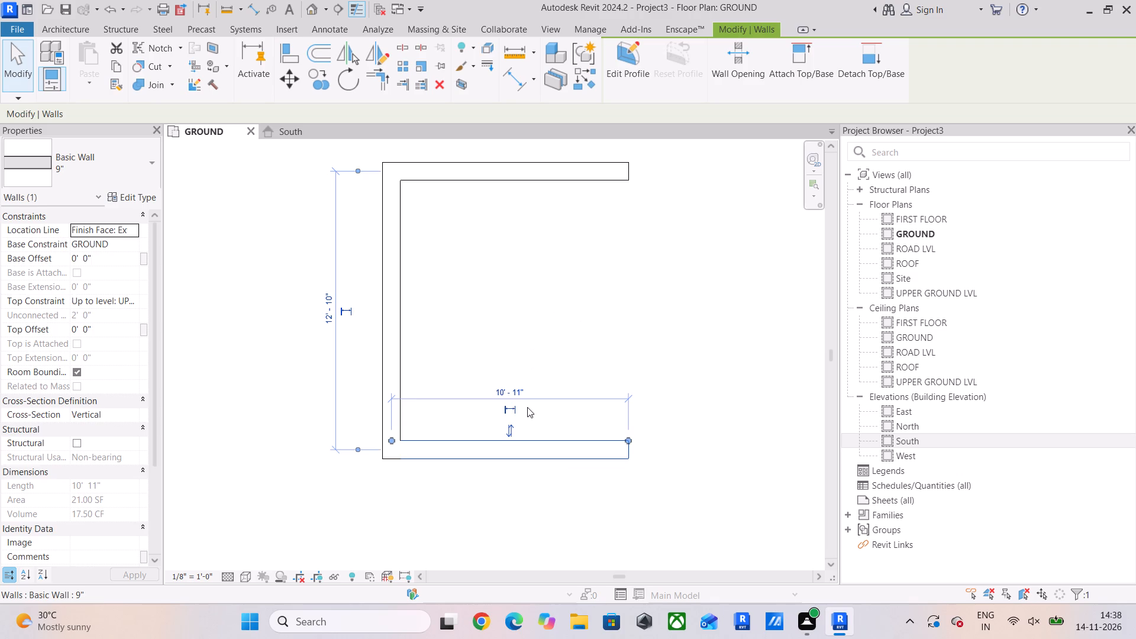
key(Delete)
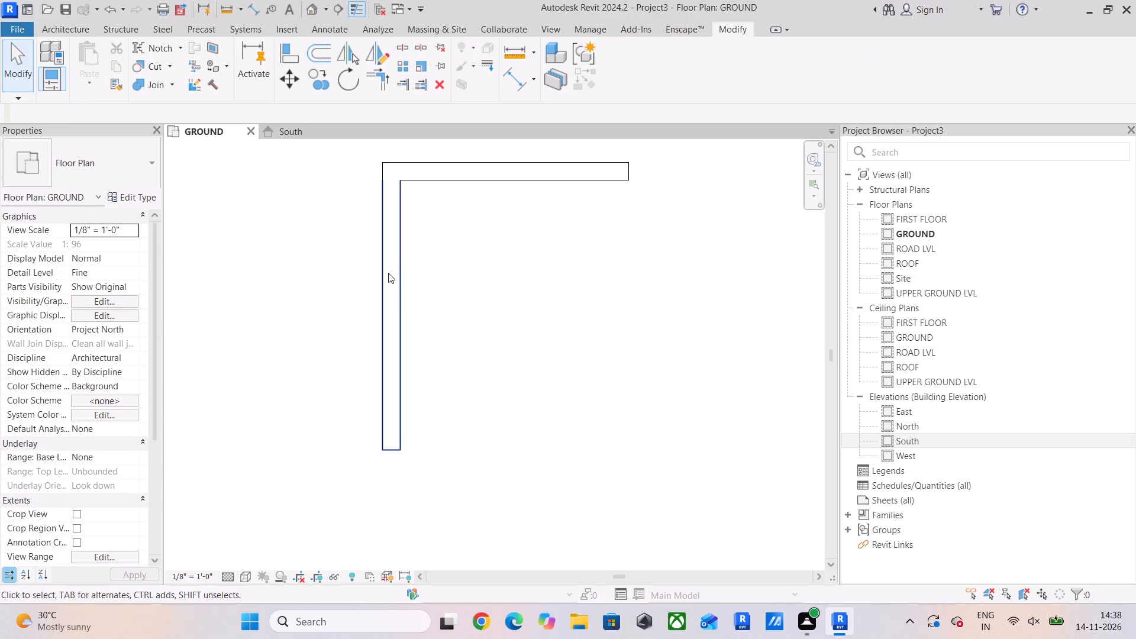
Configure temporary dimensions to measure walls from Faces.
click(388, 273)
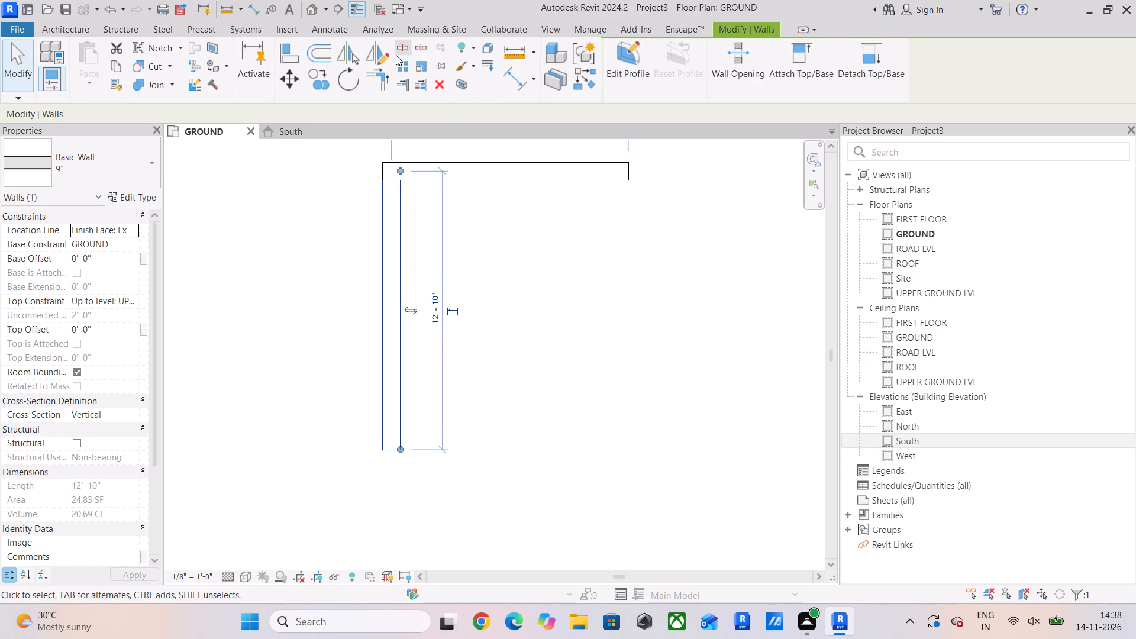
click(590, 30)
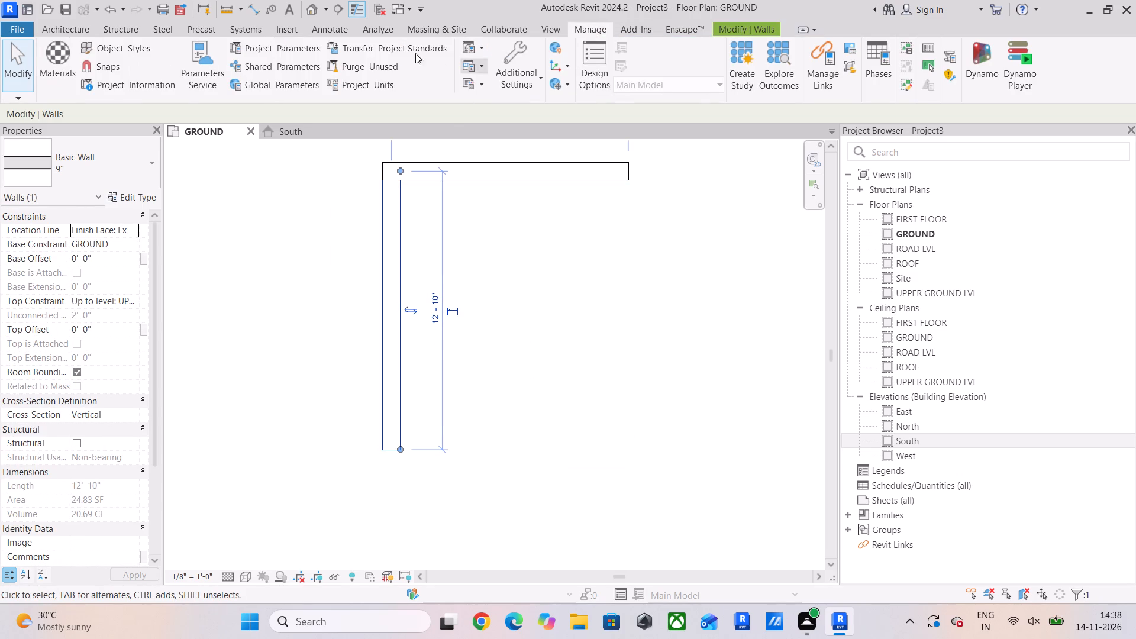
click(517, 67)
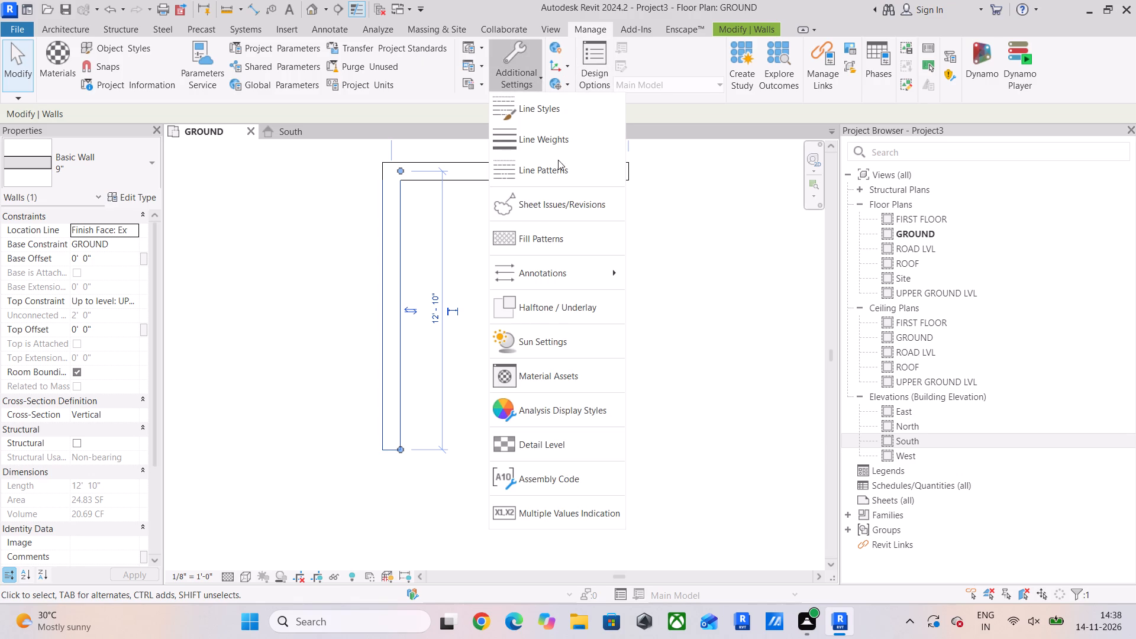
click(618, 272)
click(682, 299)
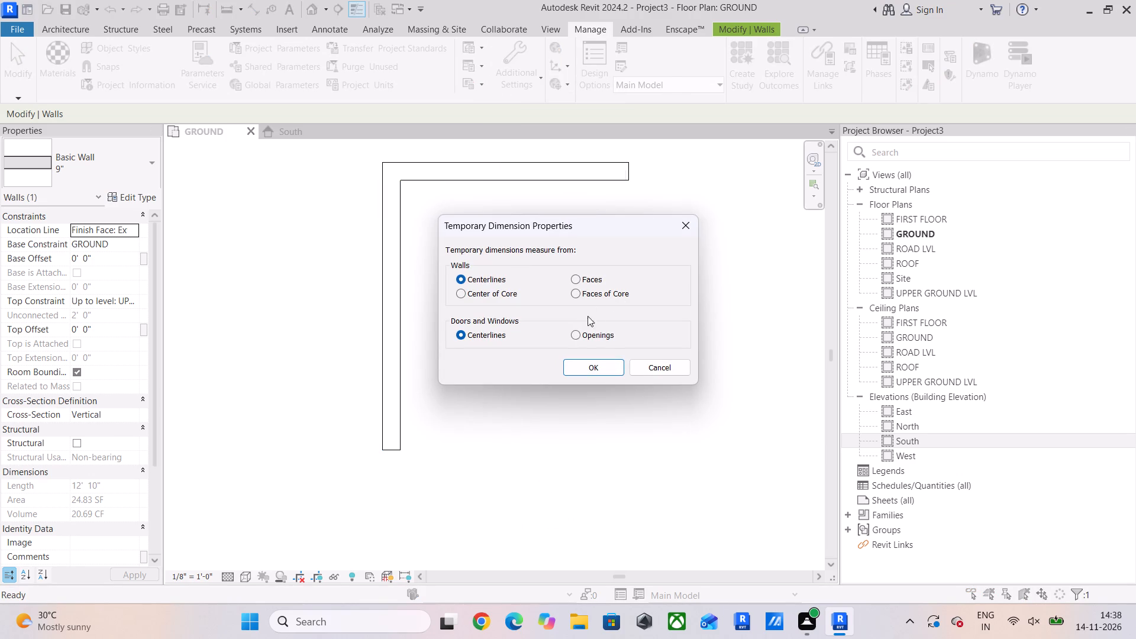
click(575, 279)
click(602, 363)
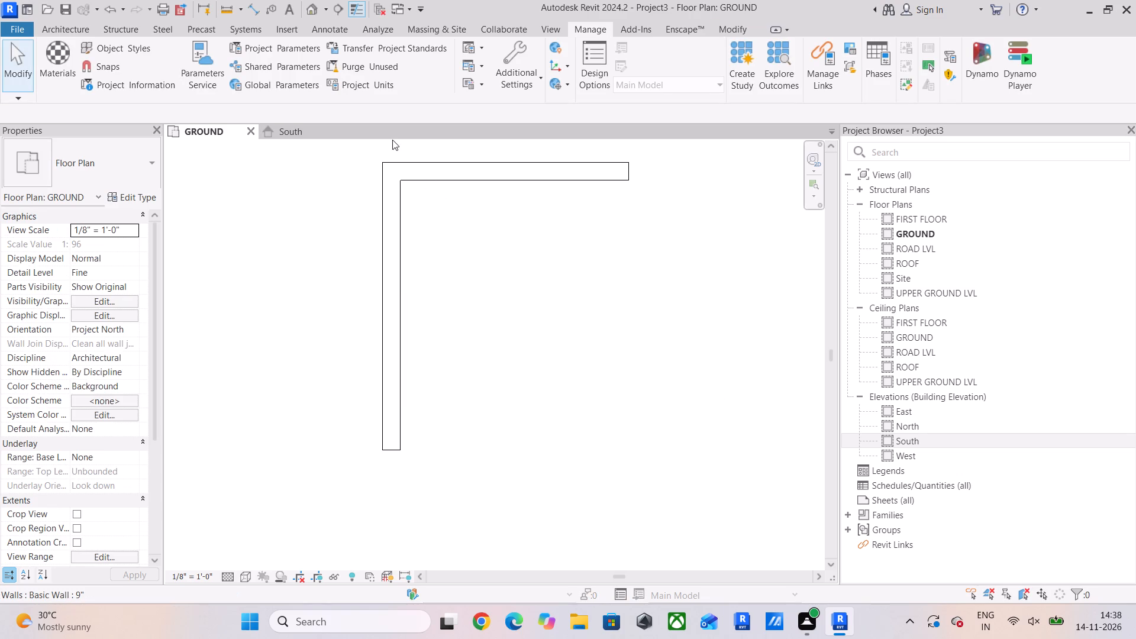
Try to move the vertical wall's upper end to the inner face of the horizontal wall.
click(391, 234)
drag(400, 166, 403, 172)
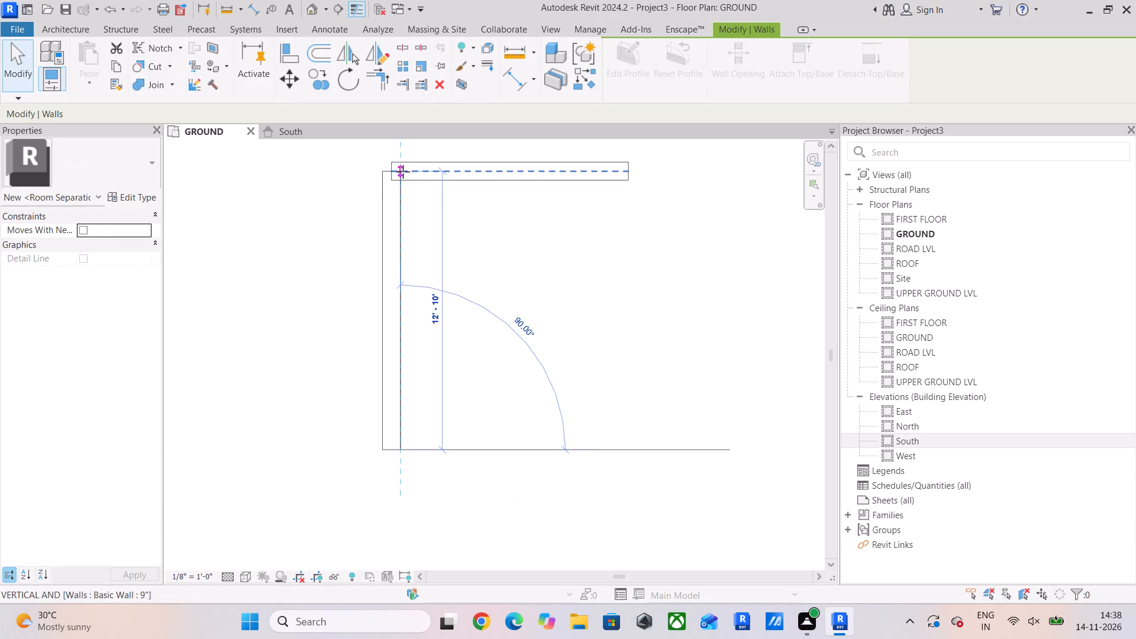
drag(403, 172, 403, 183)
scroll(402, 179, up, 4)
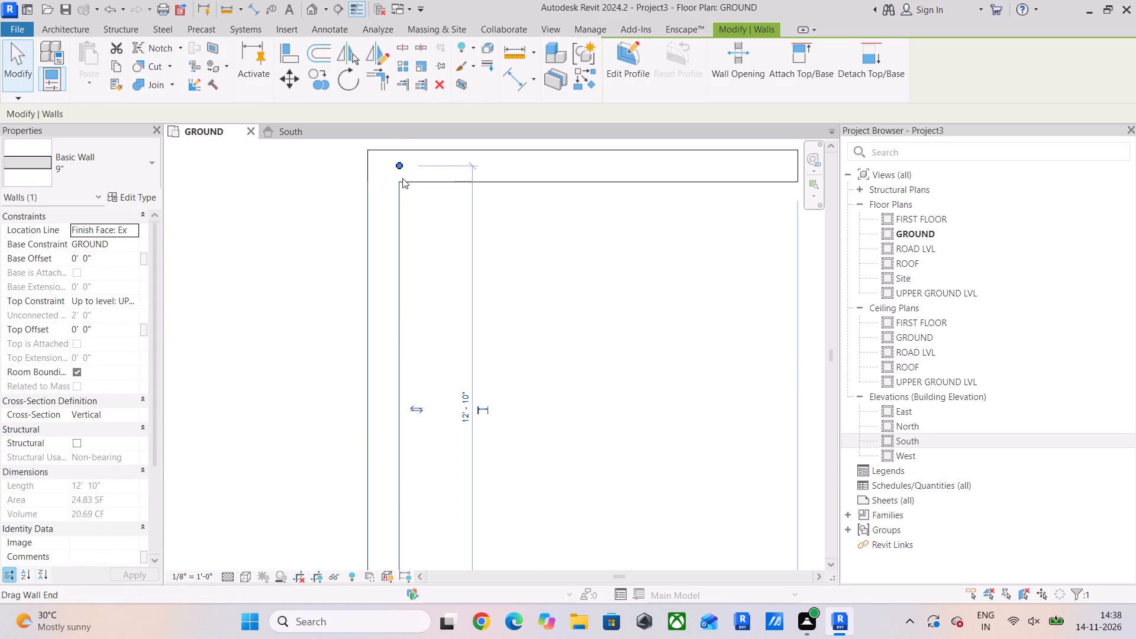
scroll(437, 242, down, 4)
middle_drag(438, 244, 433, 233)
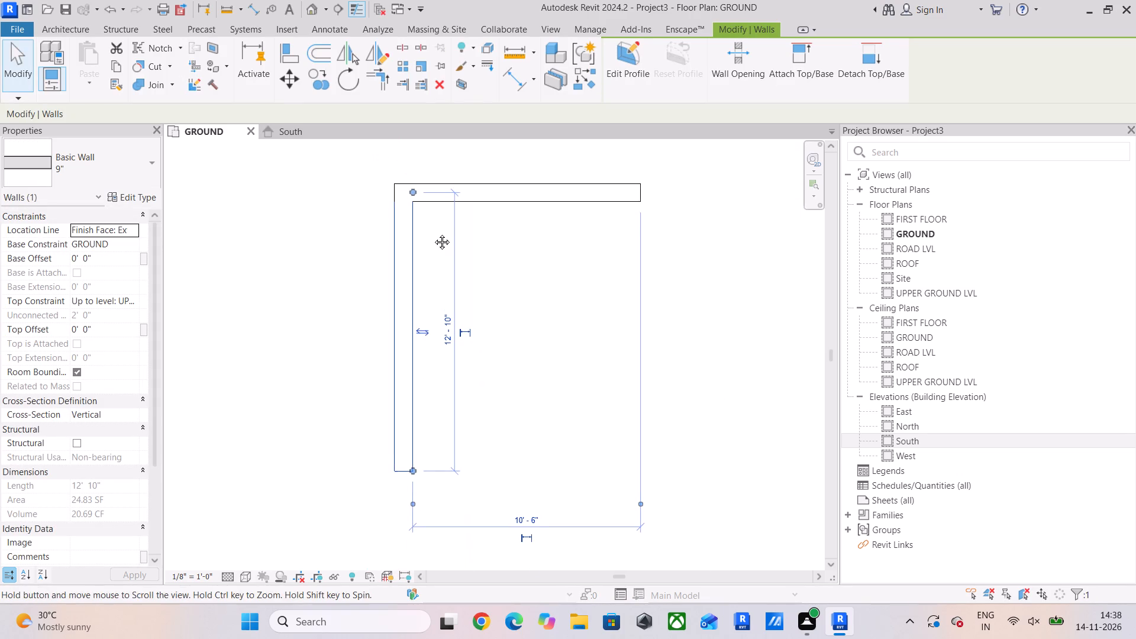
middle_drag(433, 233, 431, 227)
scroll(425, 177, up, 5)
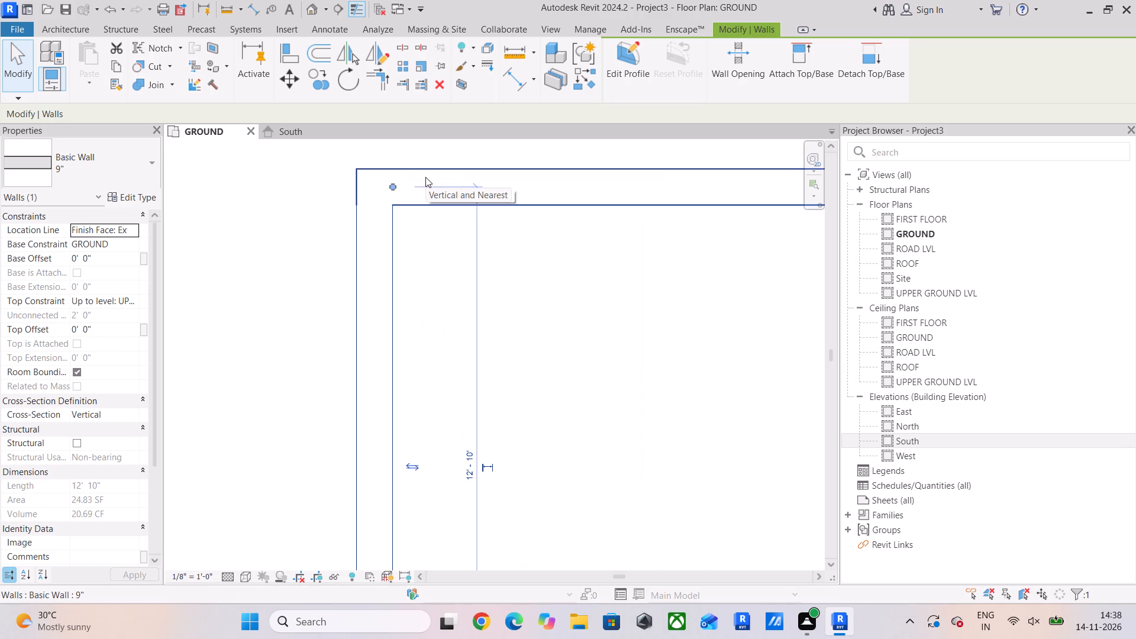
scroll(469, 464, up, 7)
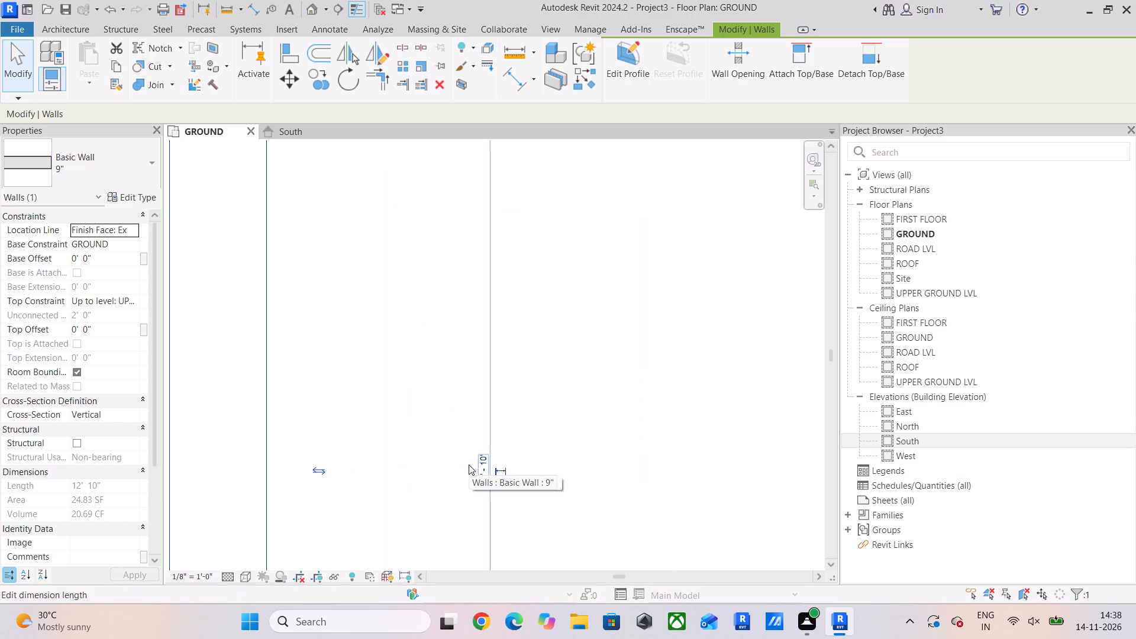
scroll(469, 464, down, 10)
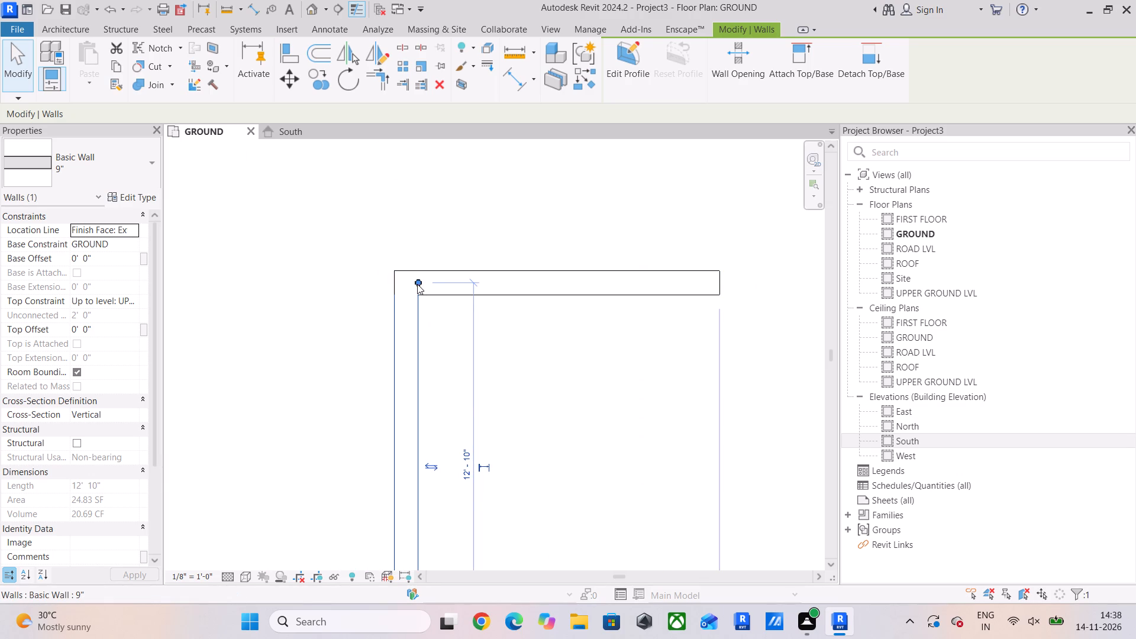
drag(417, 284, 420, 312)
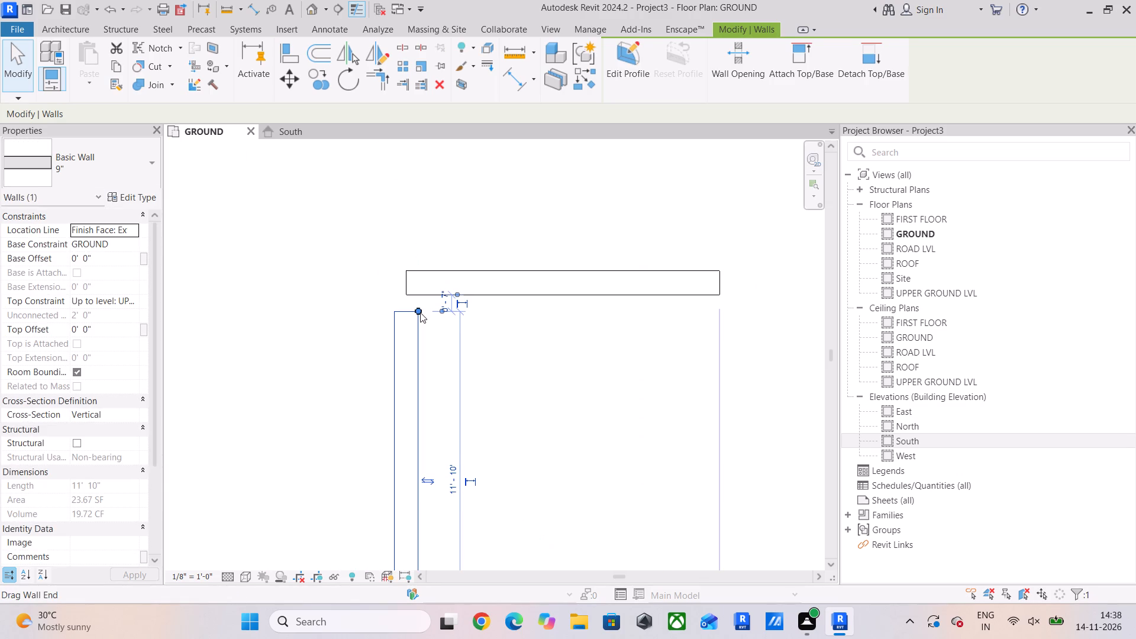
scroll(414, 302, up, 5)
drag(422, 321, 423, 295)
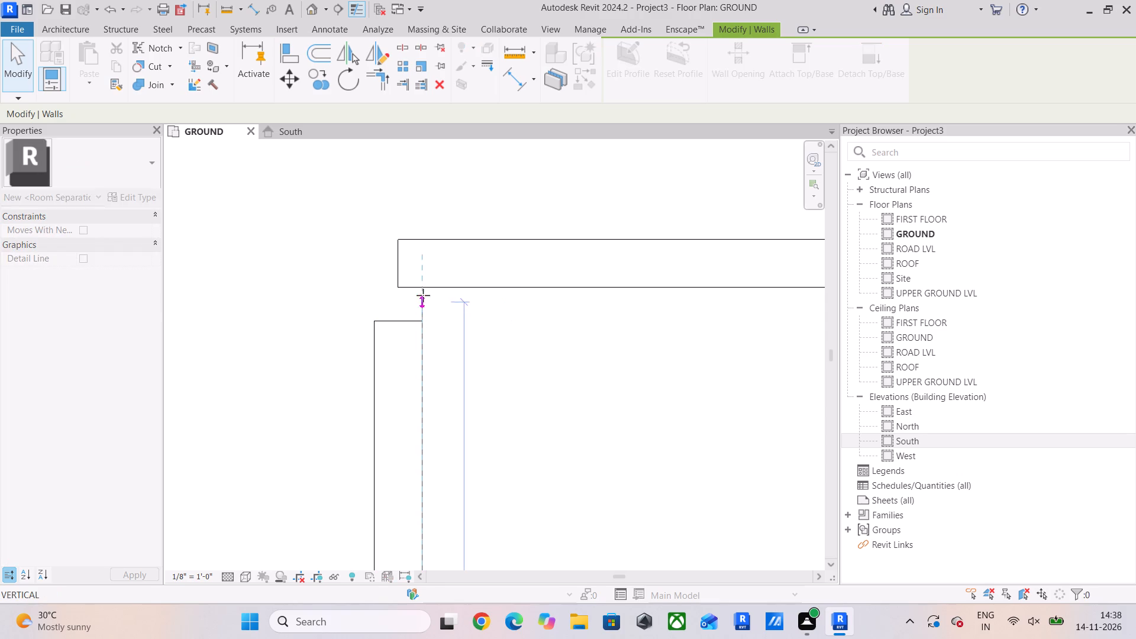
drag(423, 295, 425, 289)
Examine the vertical wall's temporary dimensions along its length and around its lower end.
scroll(441, 327, down, 6)
middle_drag(442, 327, 429, 260)
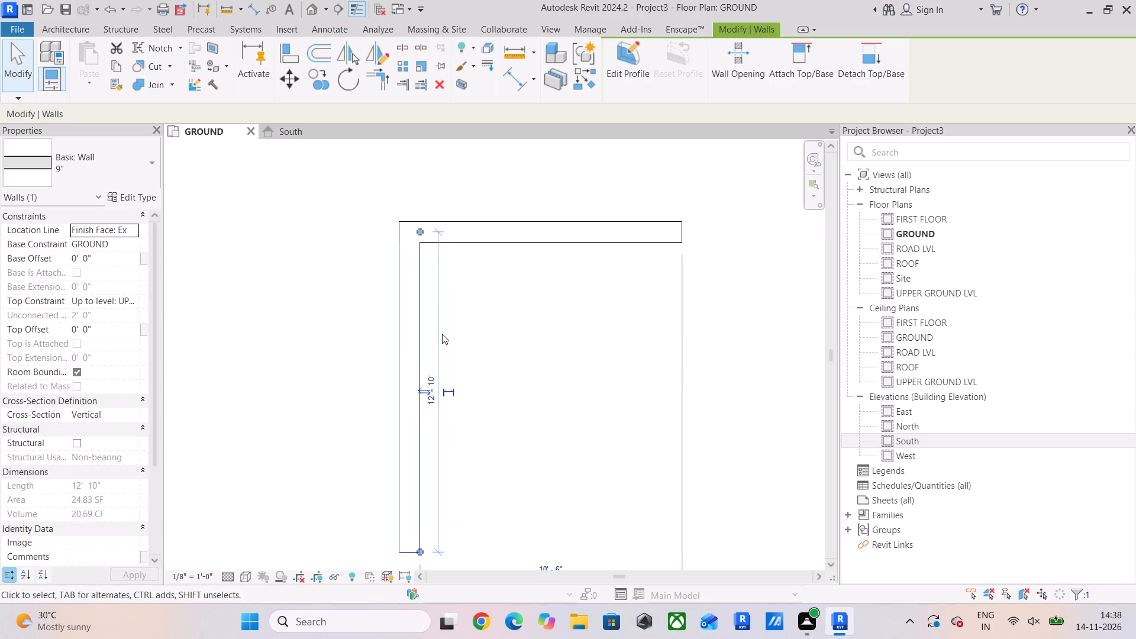
scroll(444, 345, up, 4)
scroll(444, 348, down, 4)
middle_drag(469, 348, 464, 325)
scroll(428, 379, up, 6)
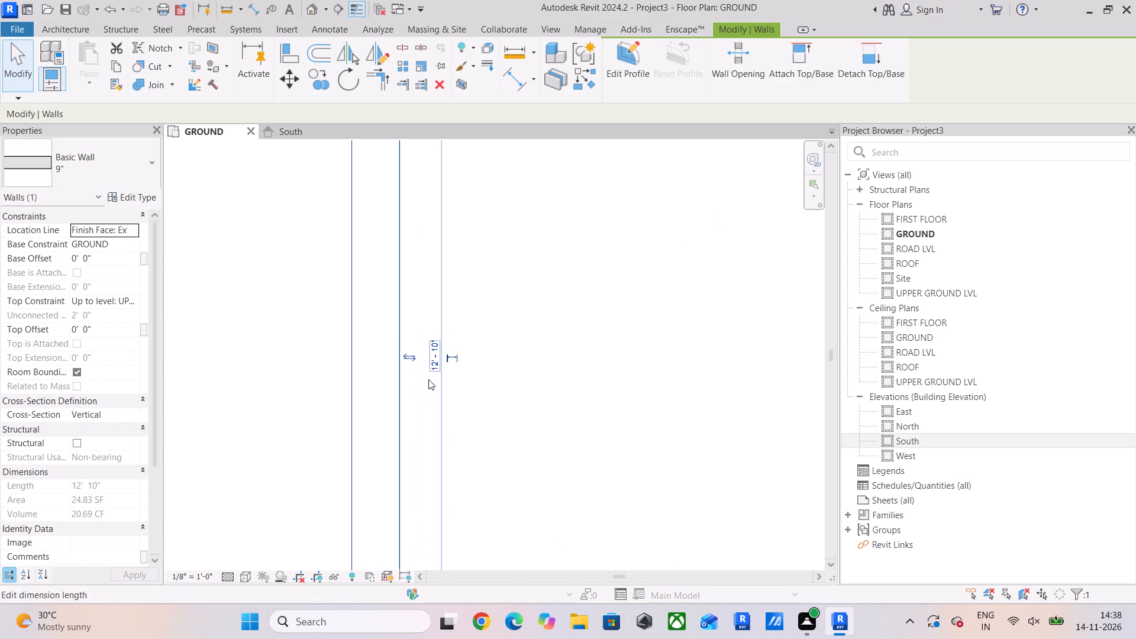
scroll(428, 379, down, 7)
middle_drag(428, 379, 437, 327)
scroll(457, 433, up, 5)
middle_drag(449, 496, 441, 463)
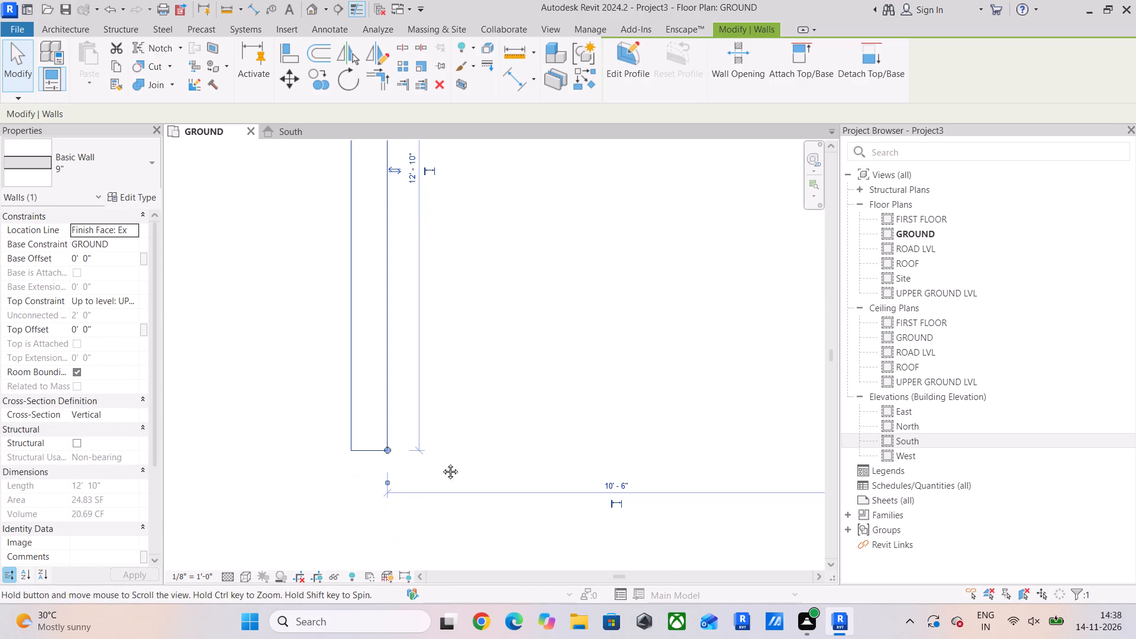
middle_drag(441, 463, 441, 462)
scroll(406, 433, up, 7)
scroll(406, 433, down, 7)
scroll(479, 430, down, 6)
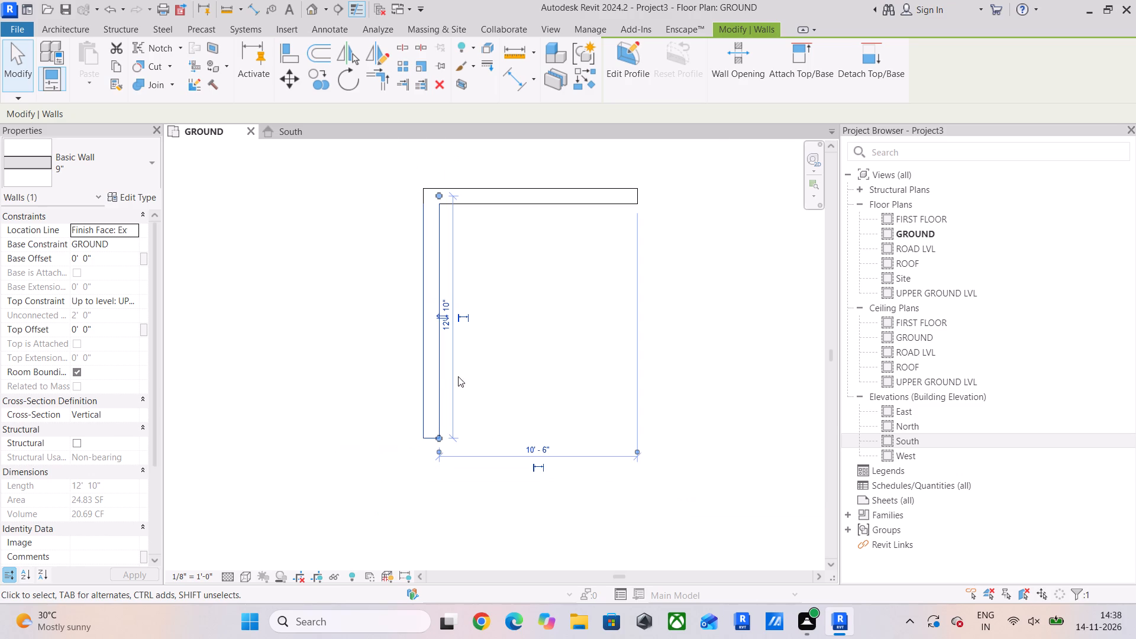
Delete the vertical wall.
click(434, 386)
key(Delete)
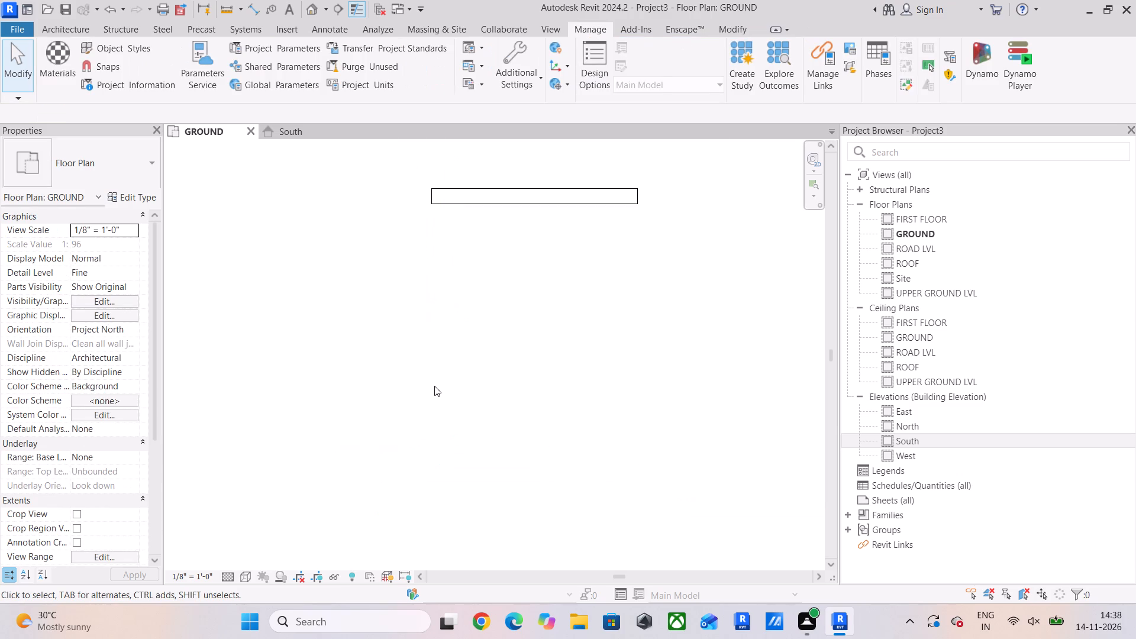
Set the remaining horizontal wall's length to 10'6".
click(513, 201)
middle_drag(504, 259, 483, 368)
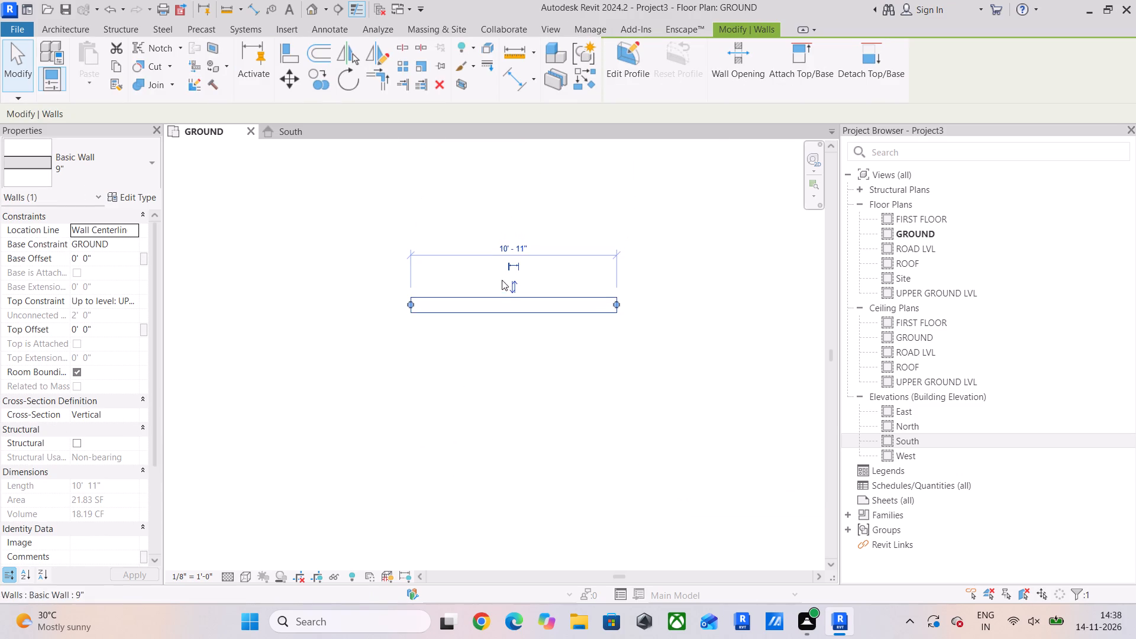
scroll(502, 267, up, 6)
click(531, 237)
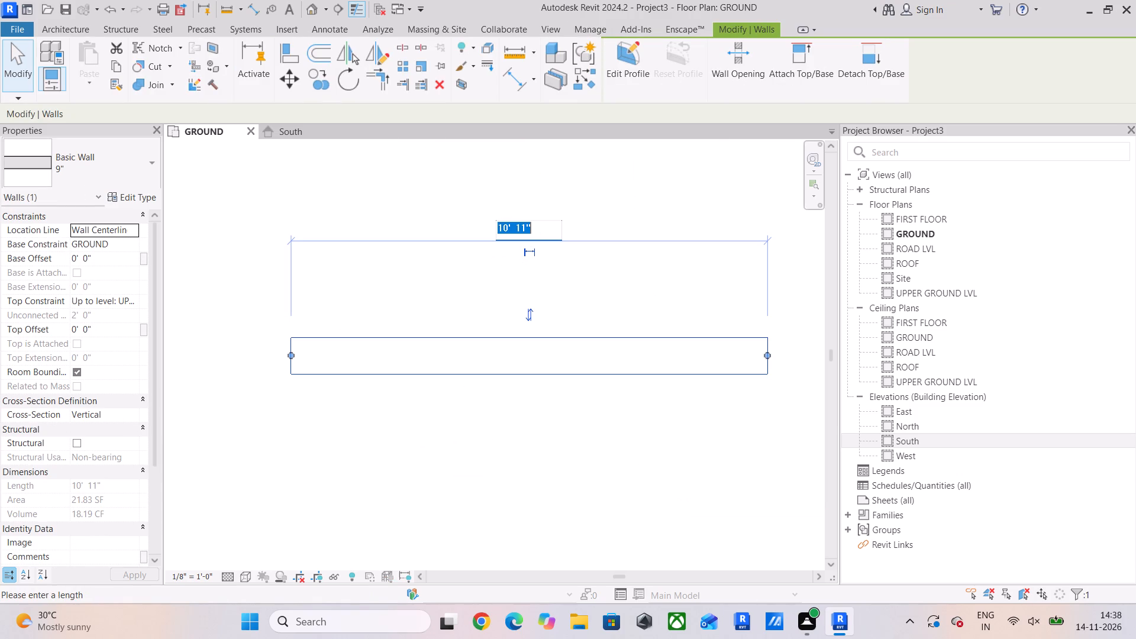
text(10'6")
key(Return)
right_click(532, 236)
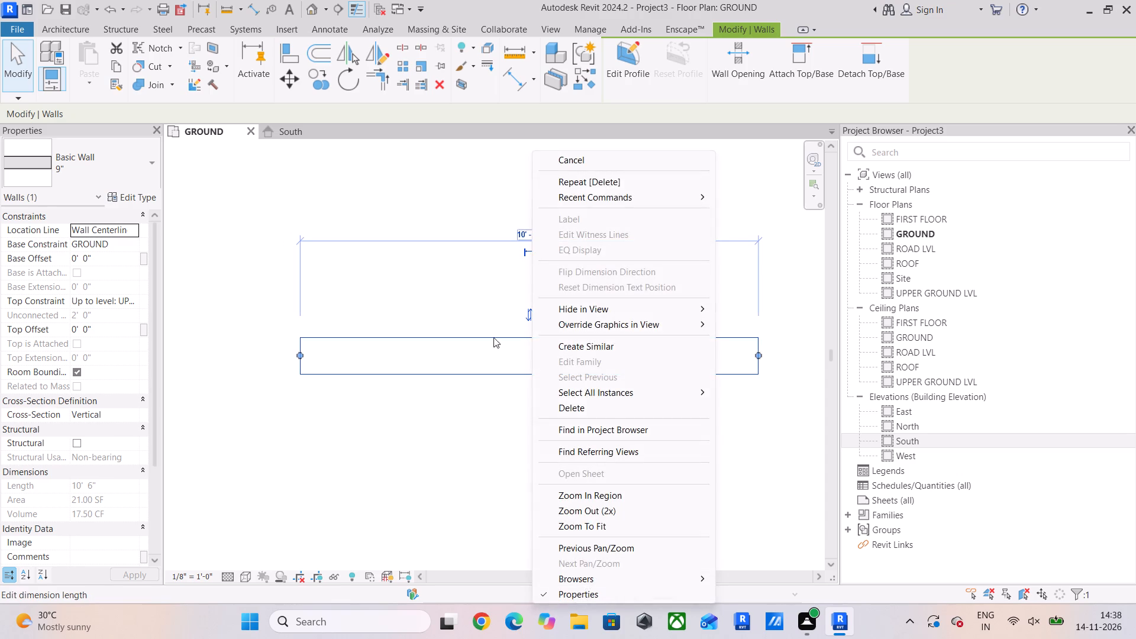
click(314, 463)
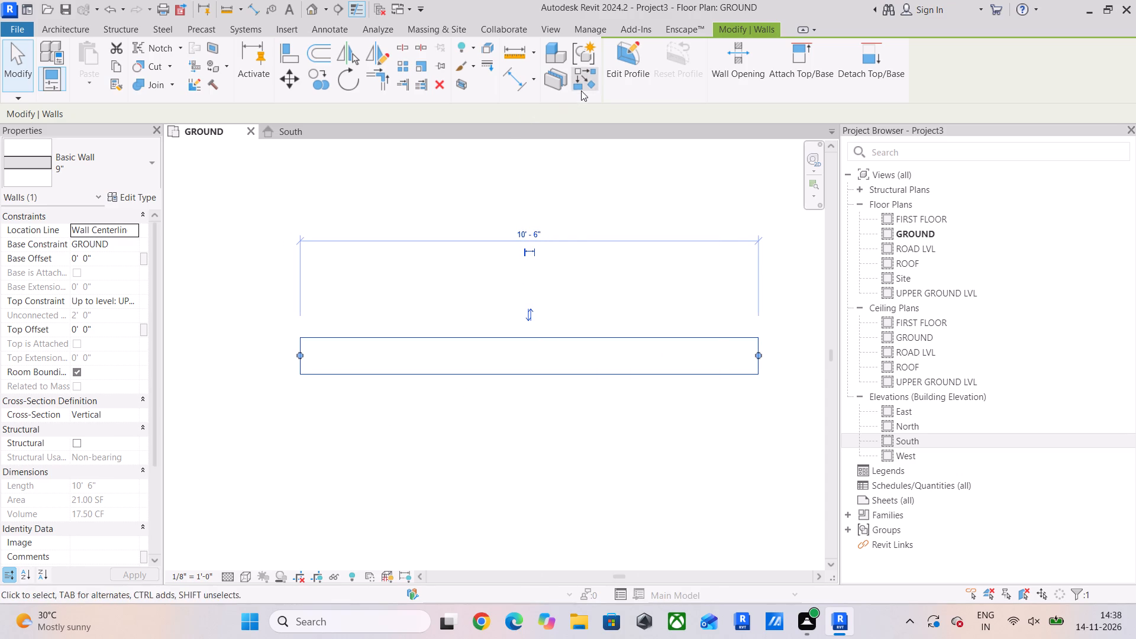
Draw a 12' long 9" wall down from the horizontal wall's lower-left corner, with the location line at Finish Face: Exterior.
click(583, 88)
click(416, 111)
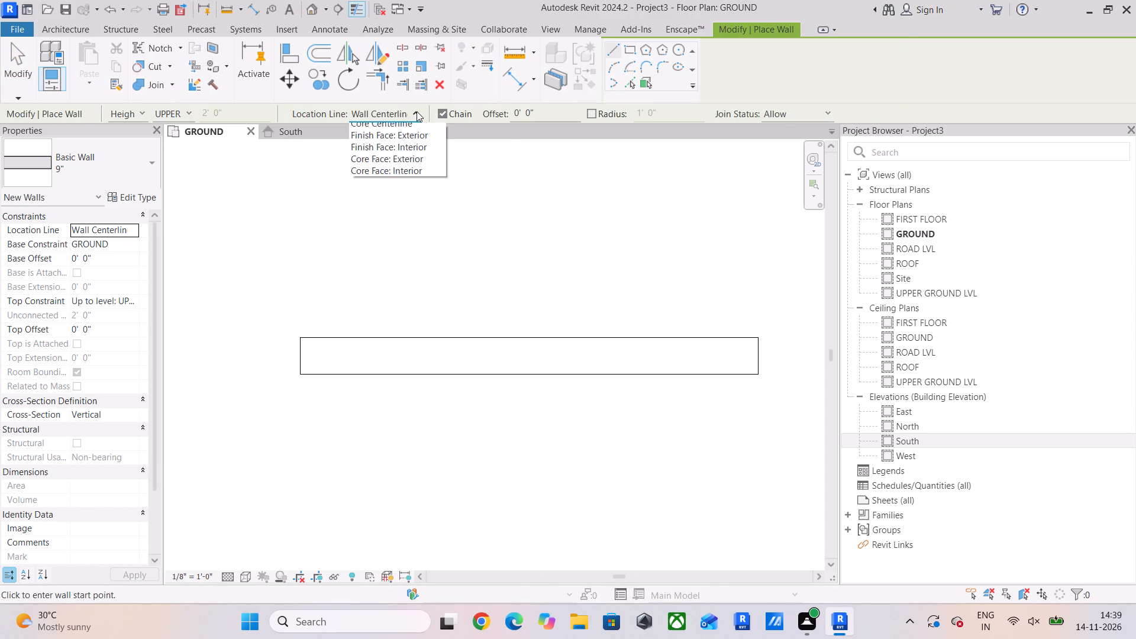
click(415, 150)
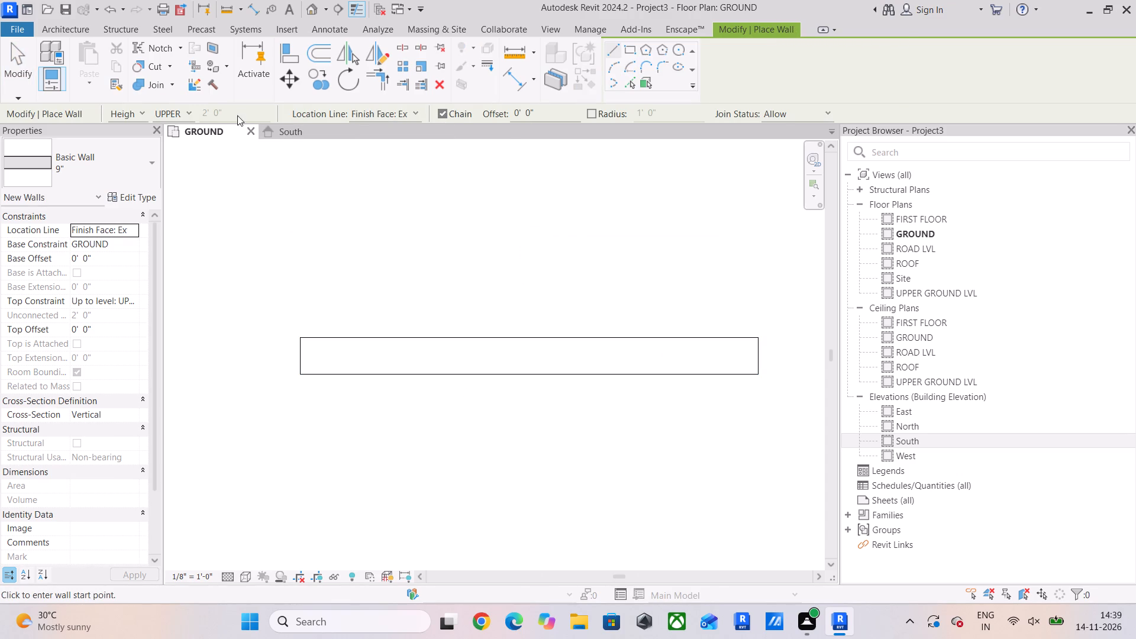
click(298, 374)
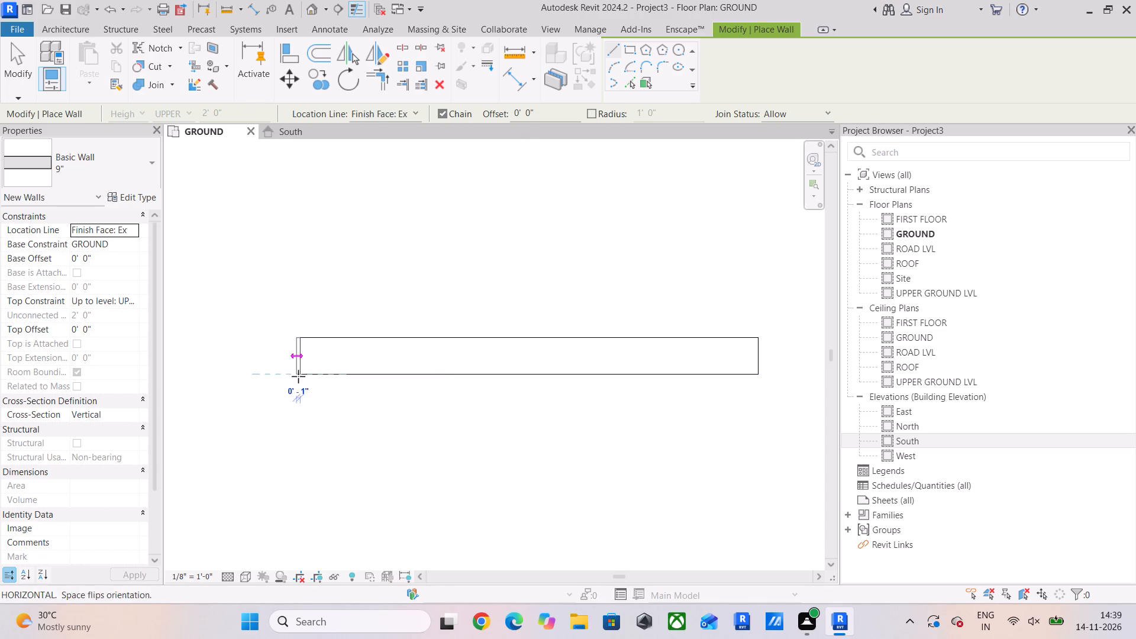
scroll(292, 466, down, 3)
middle_drag(292, 466, 343, 358)
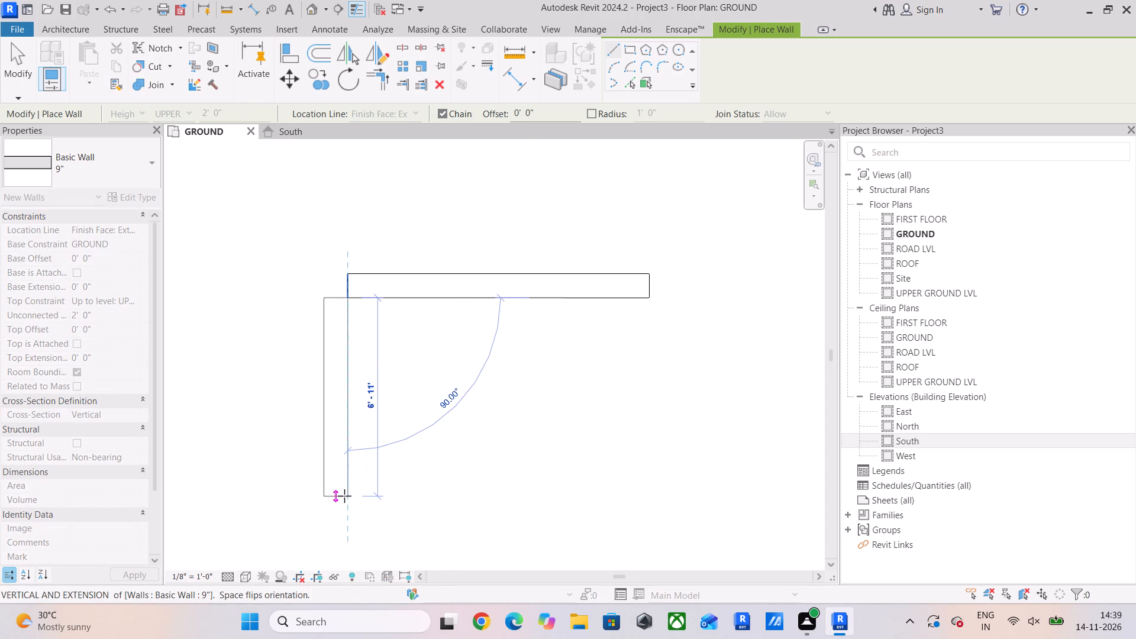
scroll(344, 496, down, 1)
middle_drag(344, 496, 357, 357)
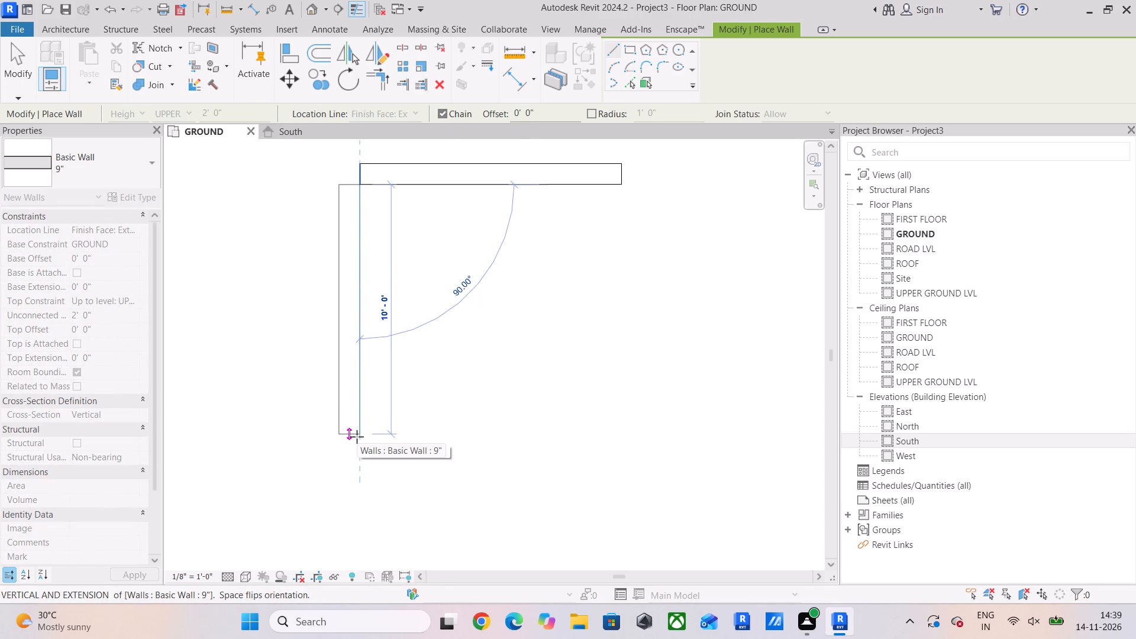
text(12)
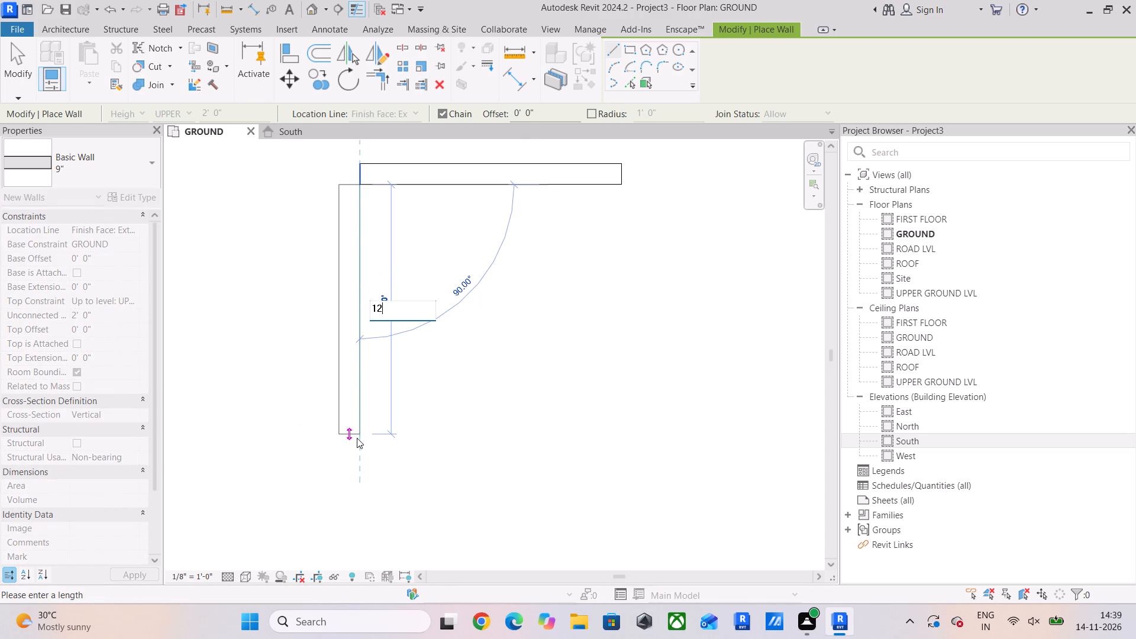
key(apostrophe)
key(Return)
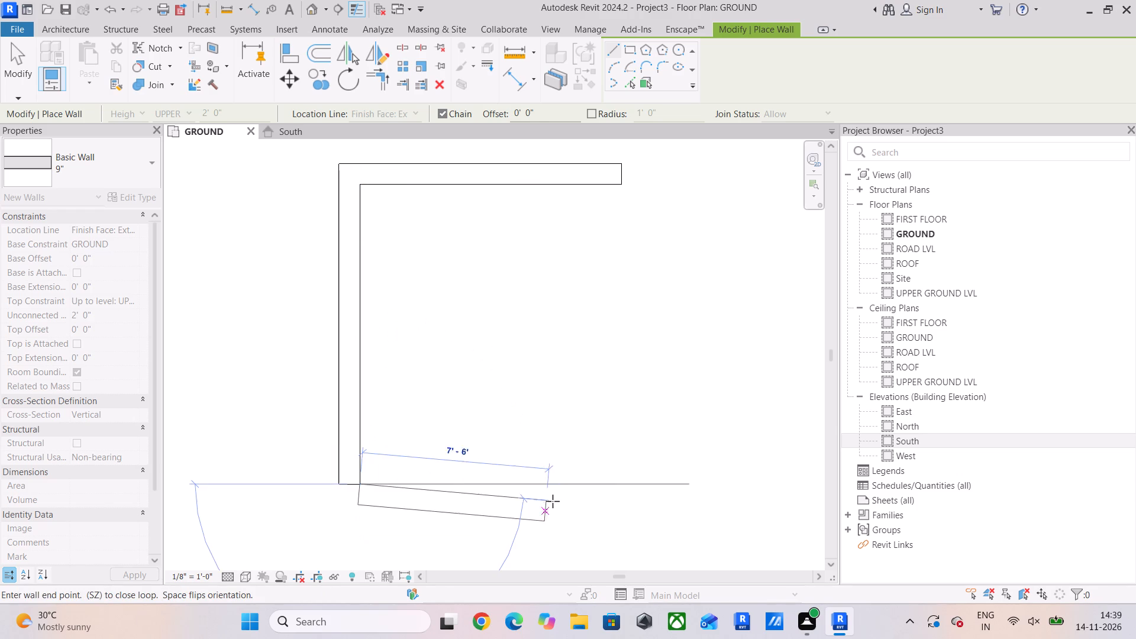
key(Escape)
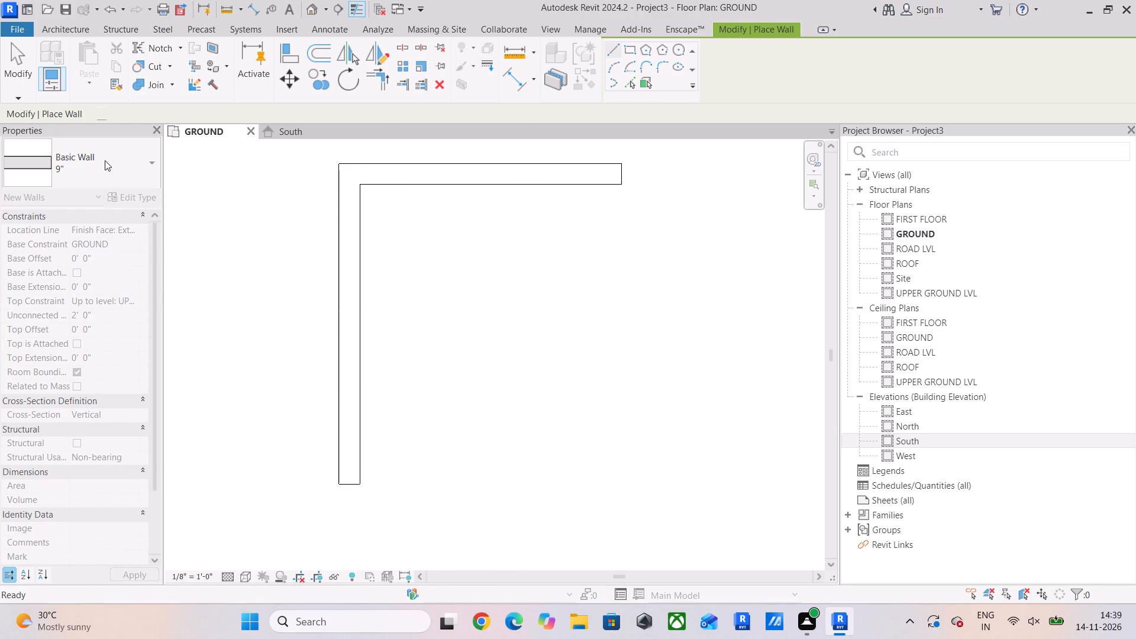
Draw a 10'6" long 5" wall horizontally from the vertical wall's lower inner corner to form the room's bottom side.
click(122, 159)
scroll(76, 298, up, 3)
click(87, 249)
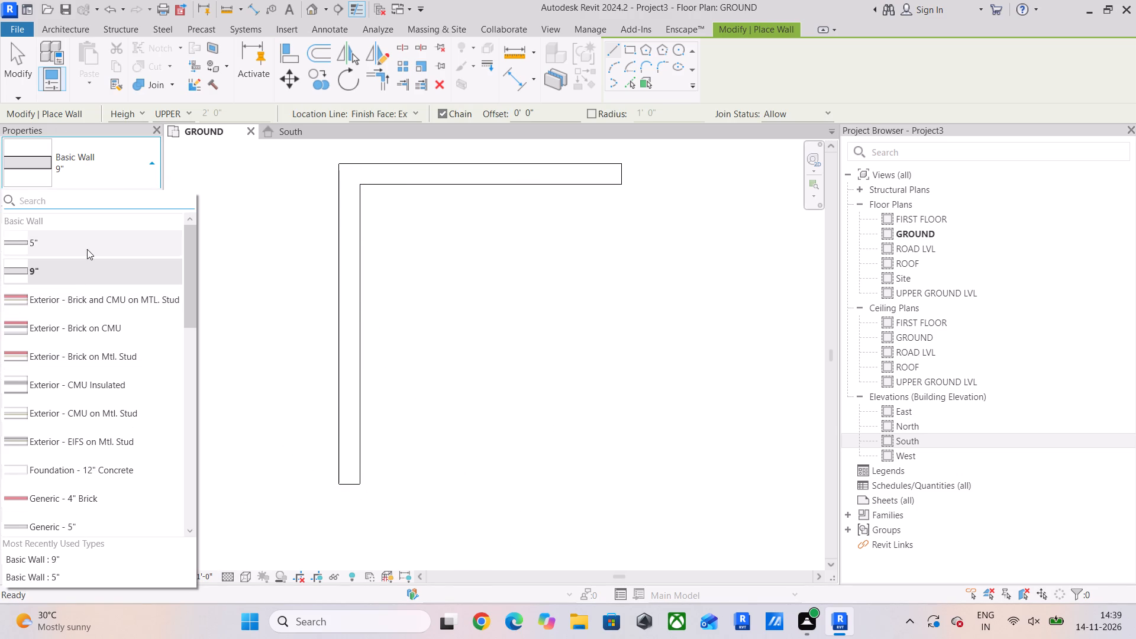
click(362, 486)
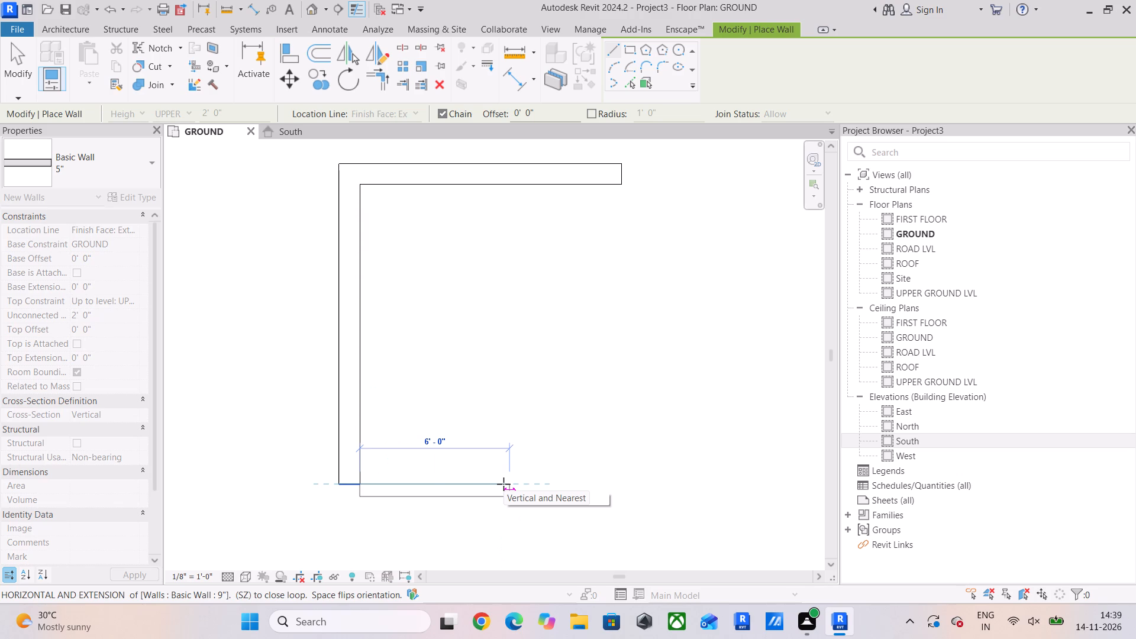
text(10'6")
key(Return)
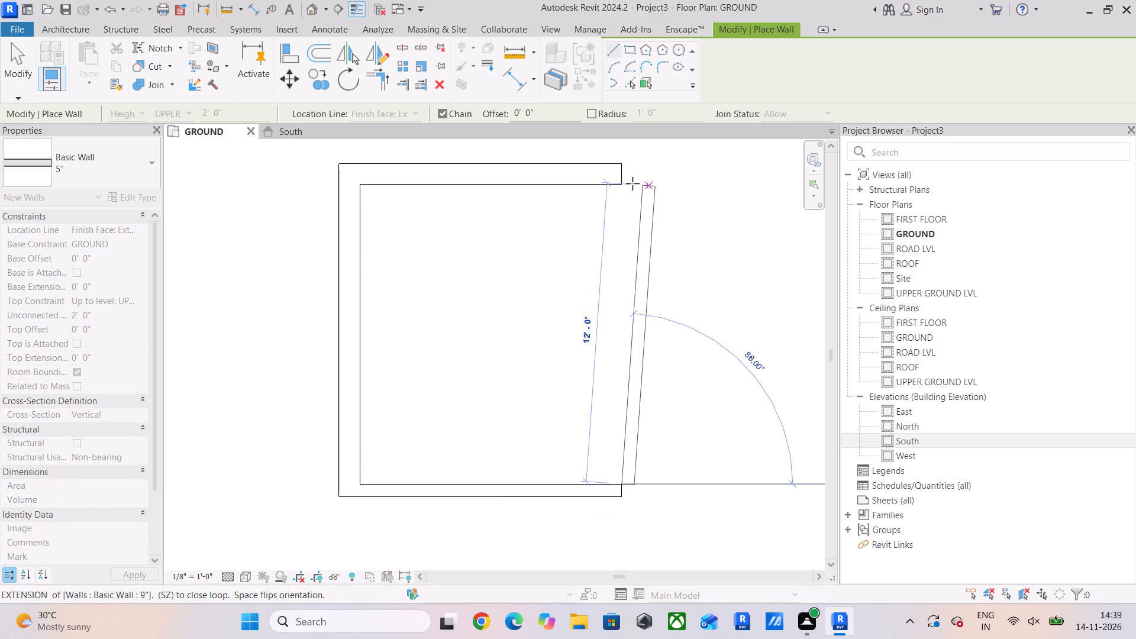
Close the room with a vertical 5" wall up to the lower-right corner of the top wall.
scroll(624, 186, up, 4)
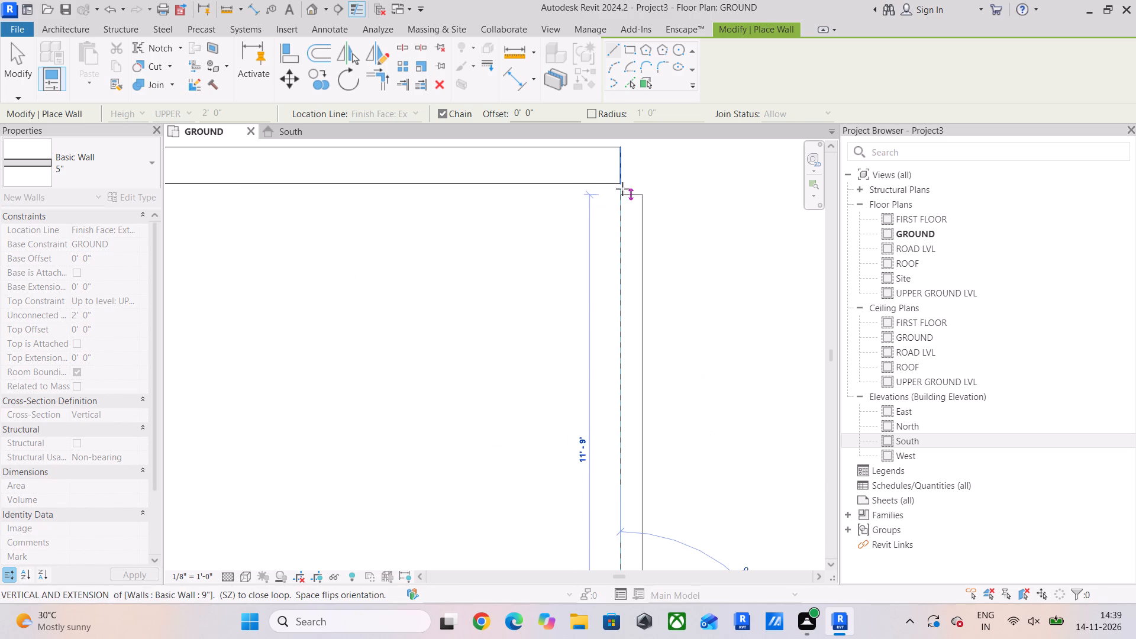
click(621, 182)
key(Escape)
scroll(629, 259, down, 6)
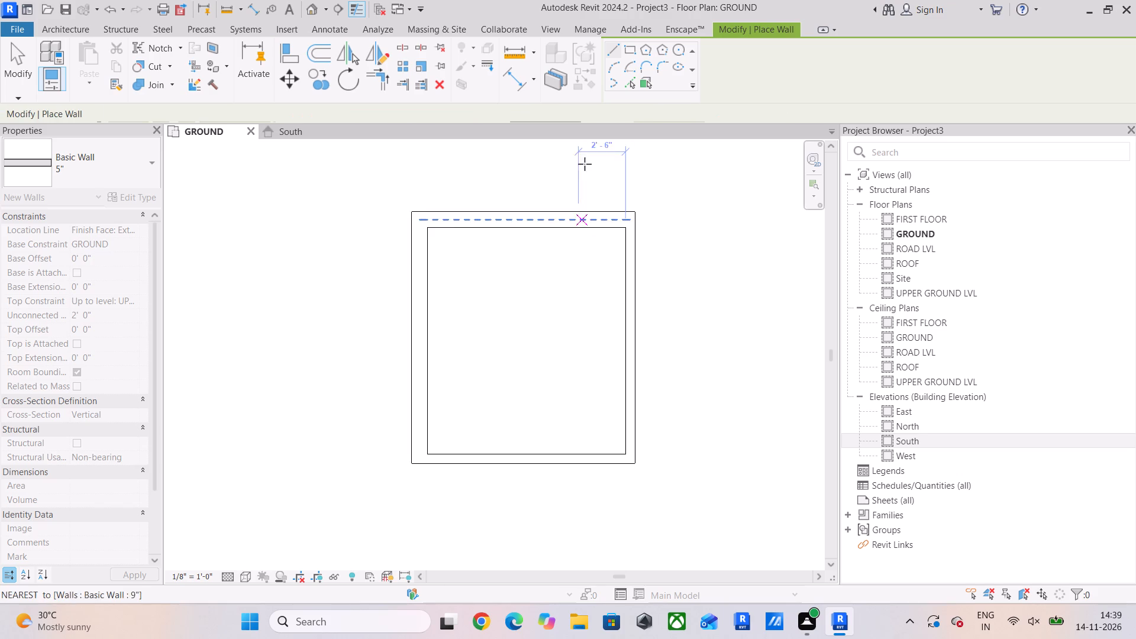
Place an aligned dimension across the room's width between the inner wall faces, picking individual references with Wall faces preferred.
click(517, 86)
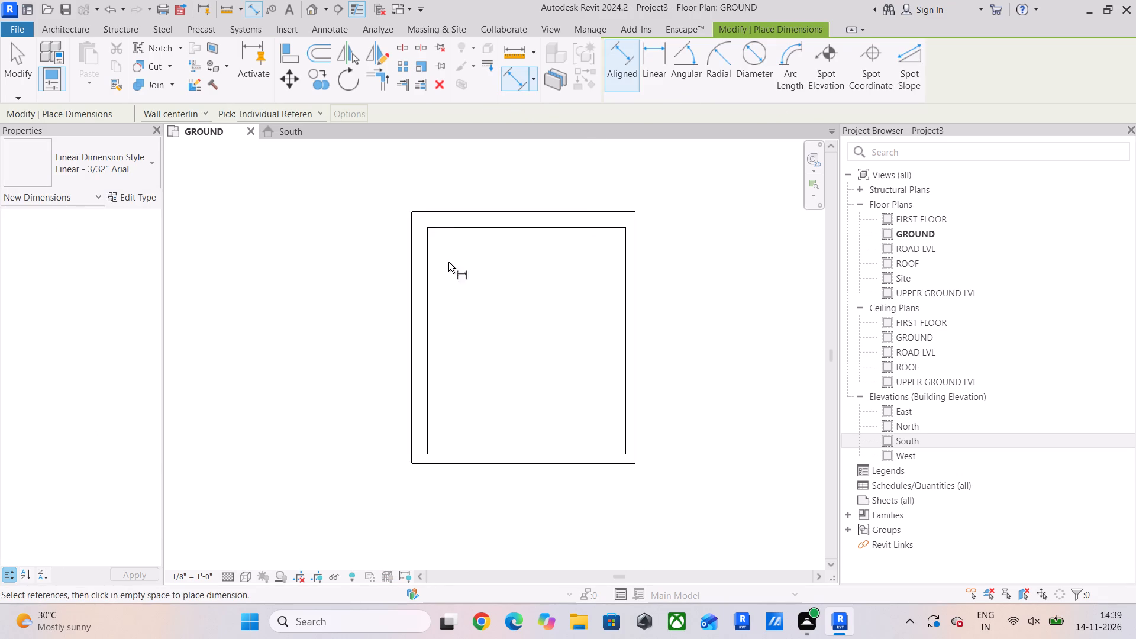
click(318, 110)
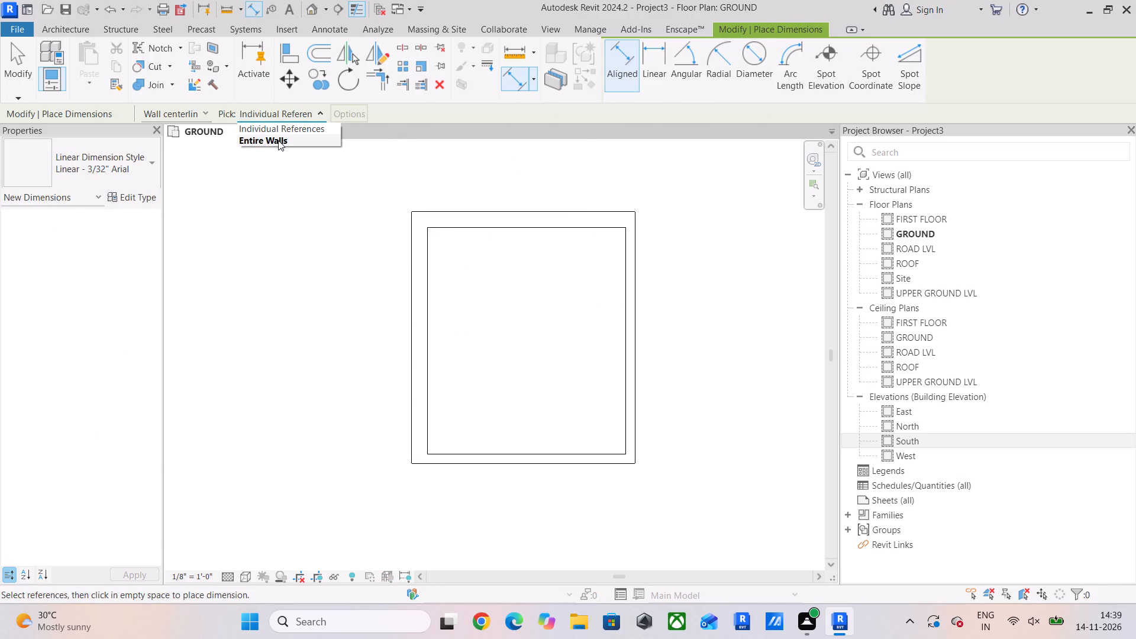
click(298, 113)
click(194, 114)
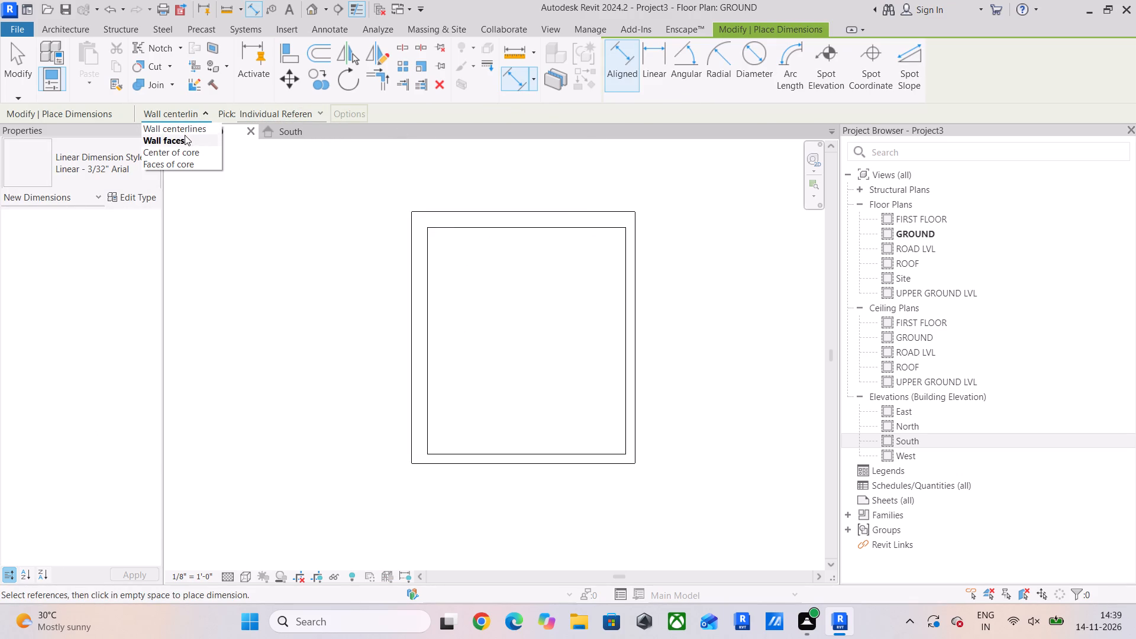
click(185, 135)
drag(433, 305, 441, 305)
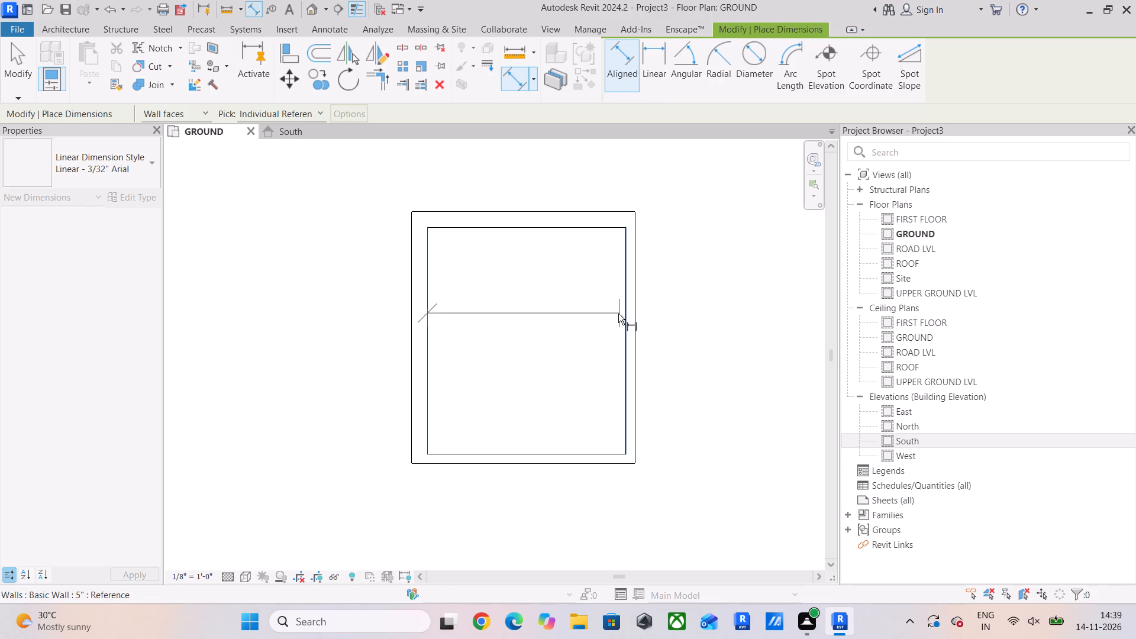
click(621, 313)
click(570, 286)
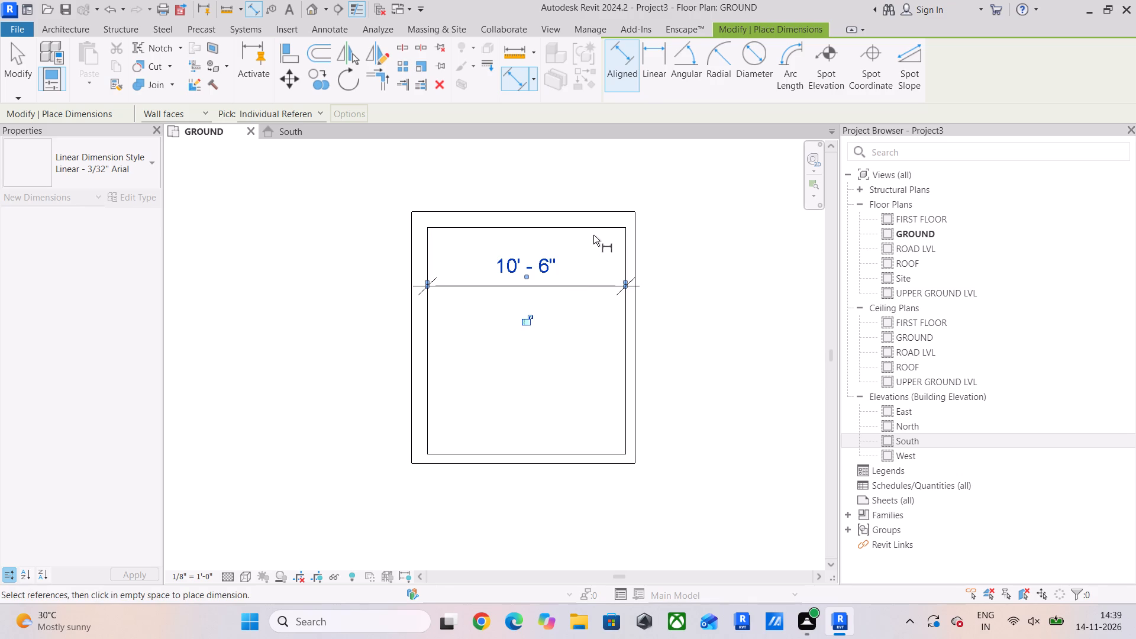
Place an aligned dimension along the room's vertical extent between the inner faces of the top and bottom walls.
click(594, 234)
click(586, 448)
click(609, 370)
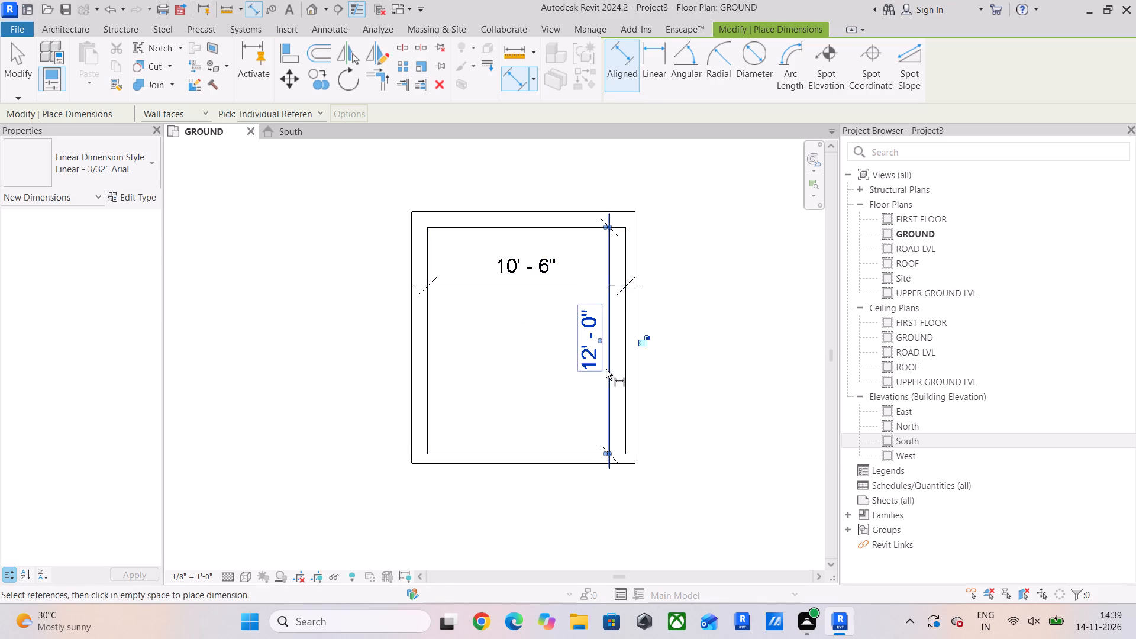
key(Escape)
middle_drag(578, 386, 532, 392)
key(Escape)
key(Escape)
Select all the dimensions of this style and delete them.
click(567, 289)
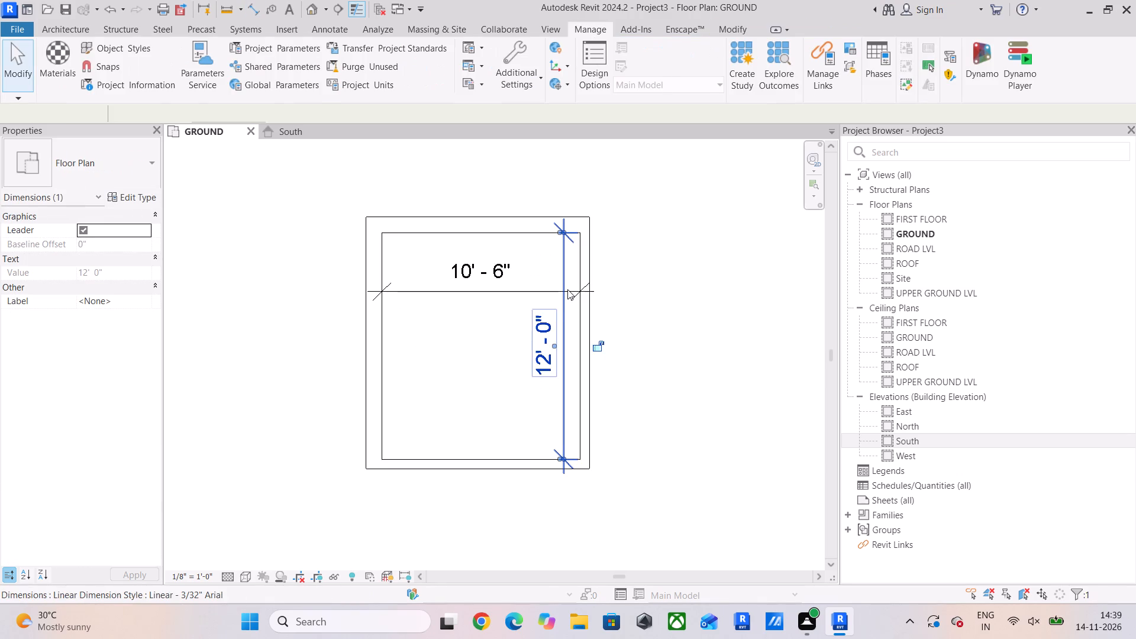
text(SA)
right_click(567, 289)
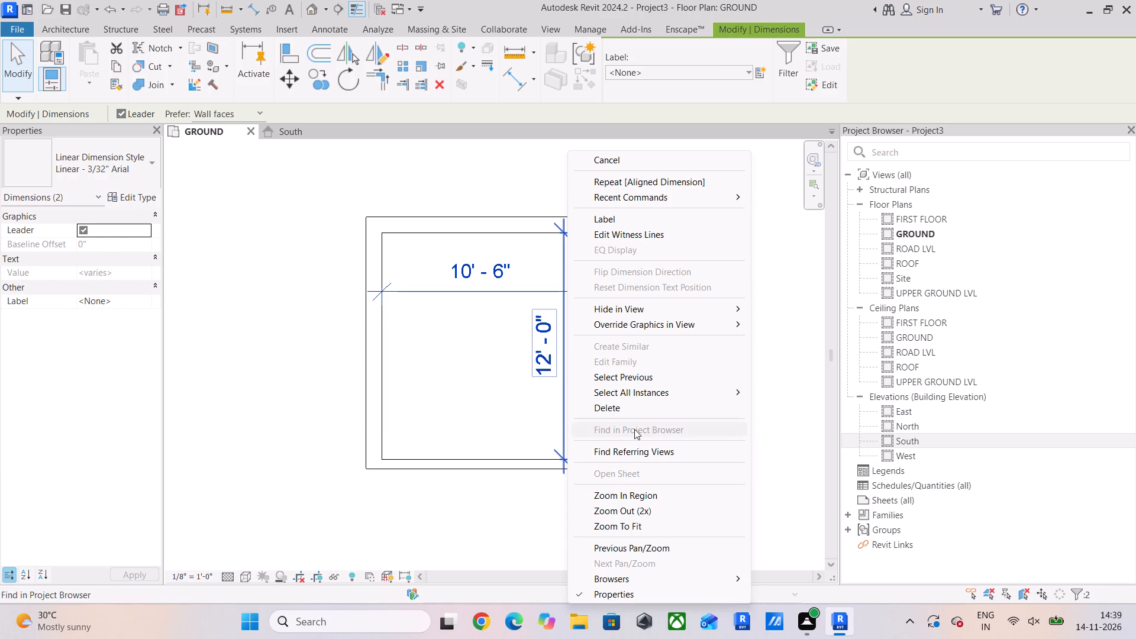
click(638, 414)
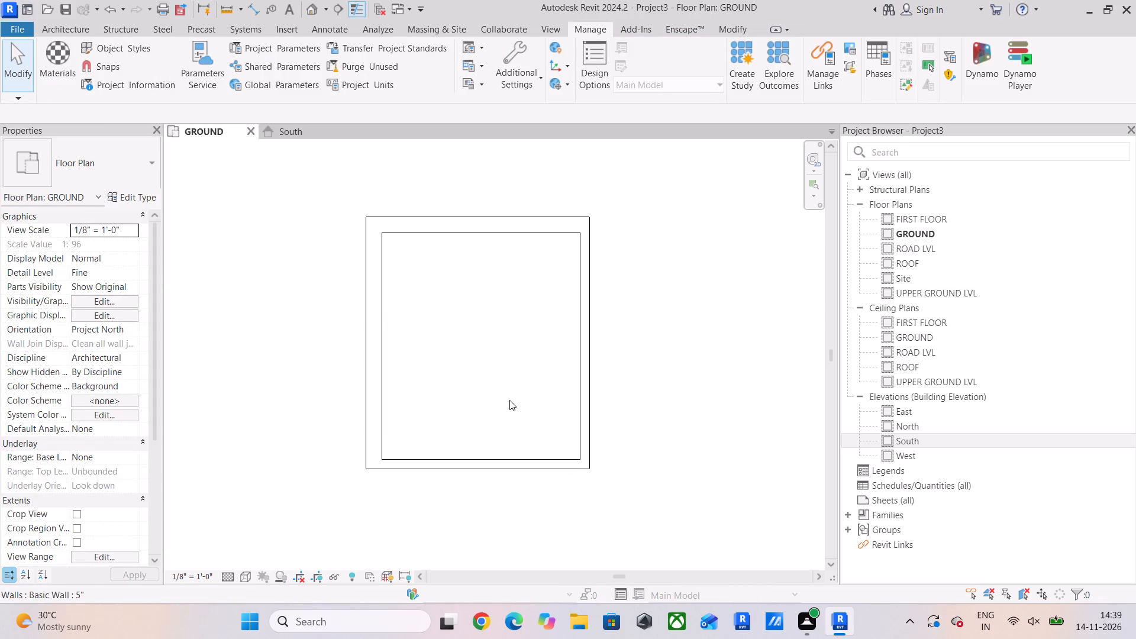
Split the right 5" wall at the bottom wall's inner face and unjoin the conflicting elements.
scroll(601, 412, up, 3)
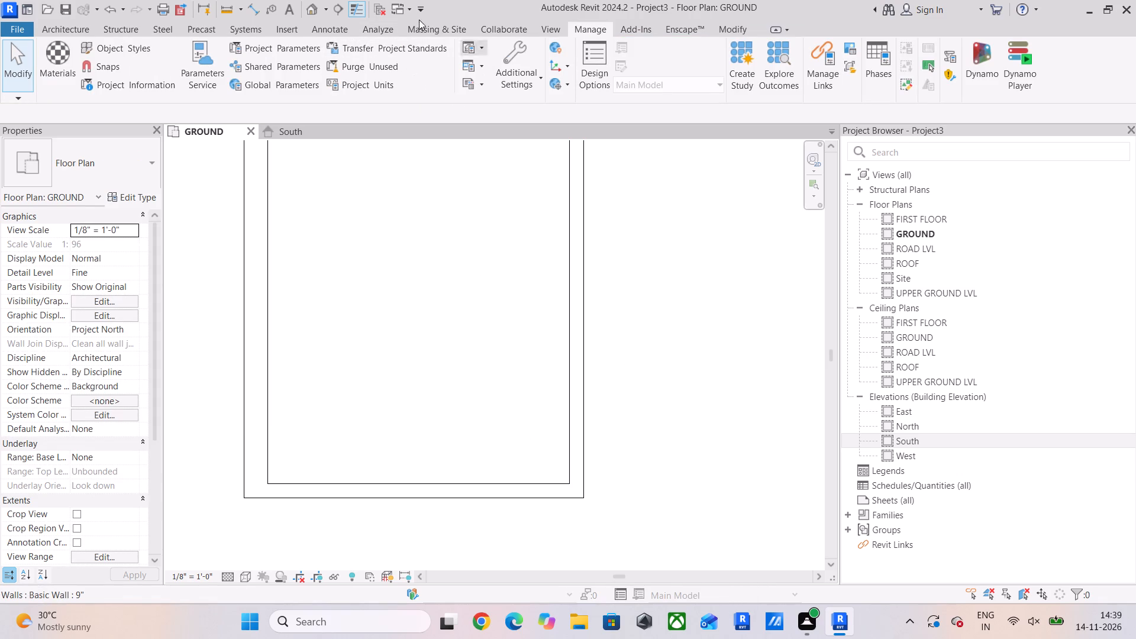
click(732, 28)
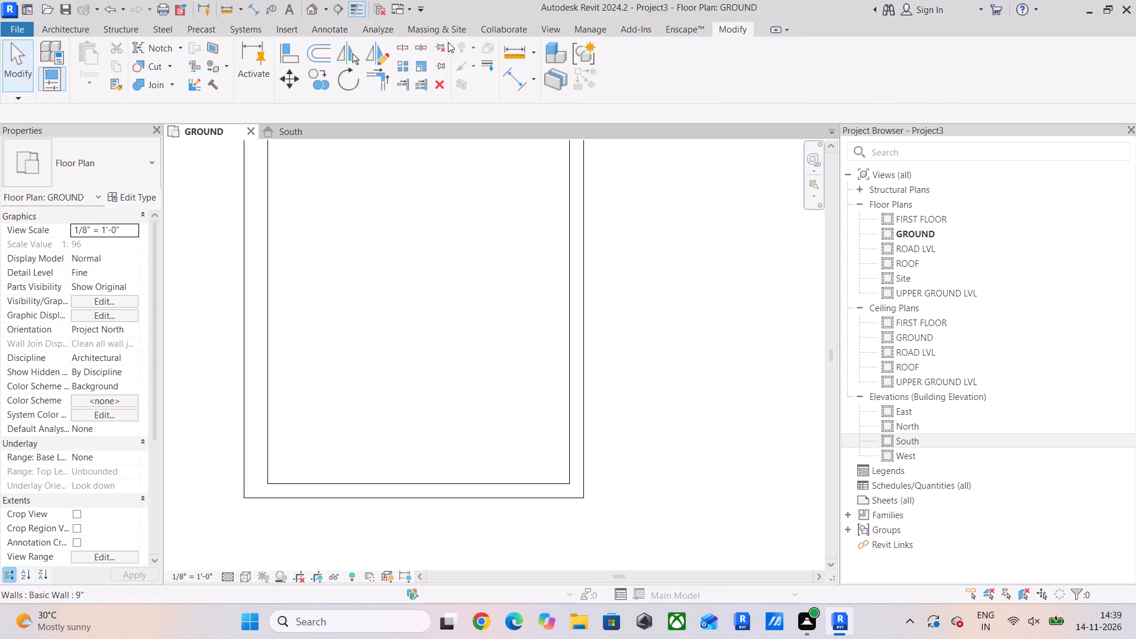
click(408, 43)
scroll(581, 481, up, 10)
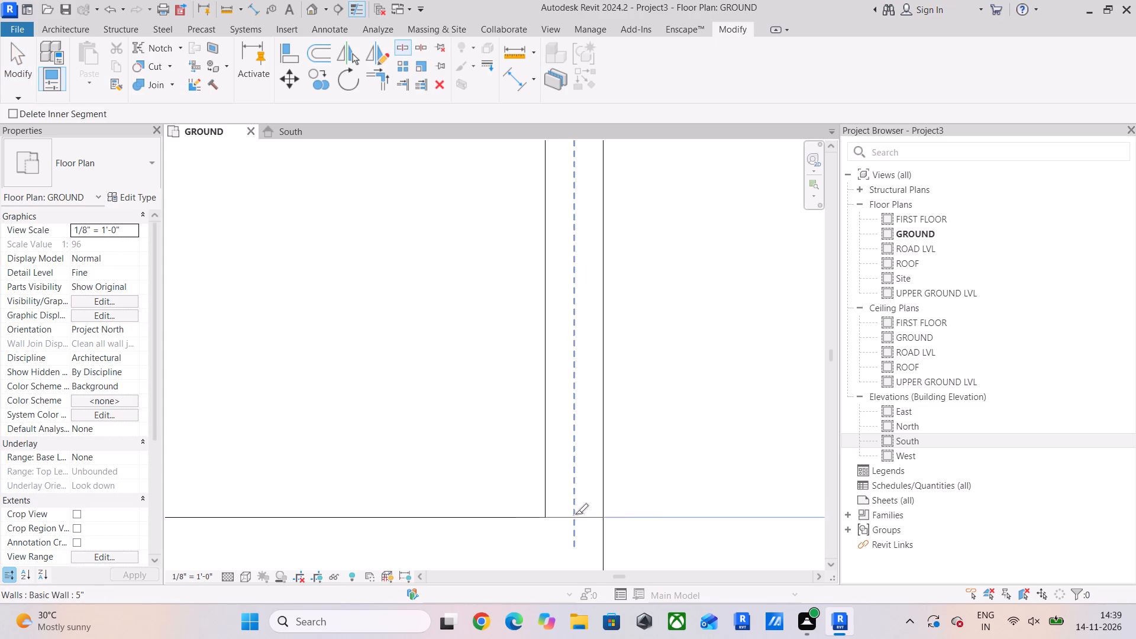
click(575, 515)
scroll(578, 385, down, 5)
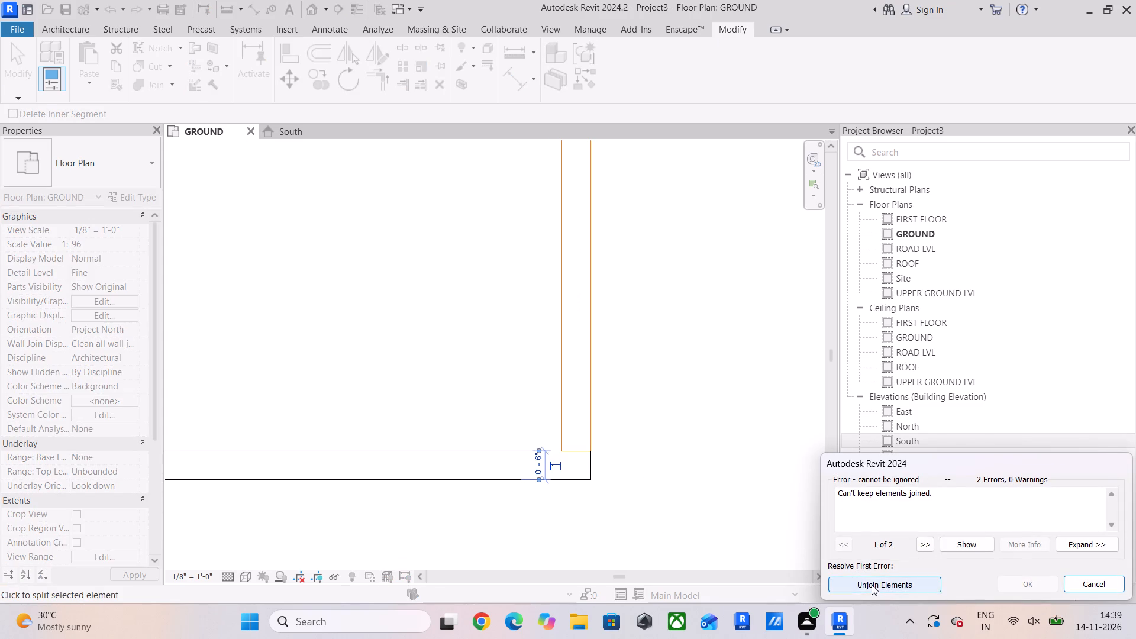
click(872, 585)
middle_drag(592, 412, 583, 457)
key(Escape)
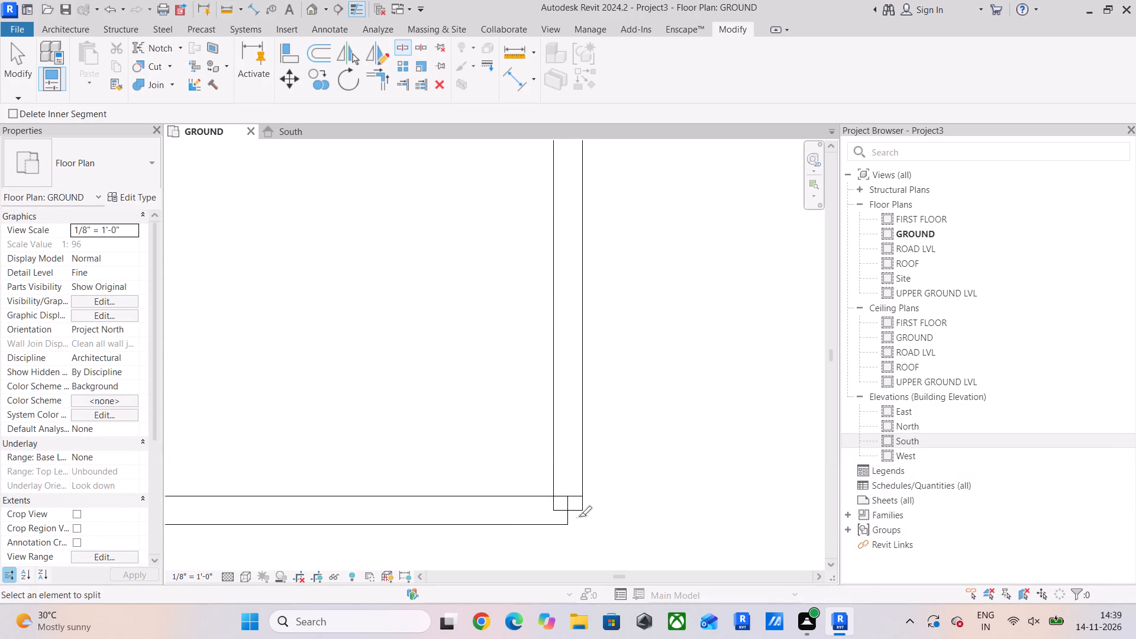
key(Escape)
Delete the short leftover piece of the right wall at the lower-right corner.
click(579, 512)
key(Delete)
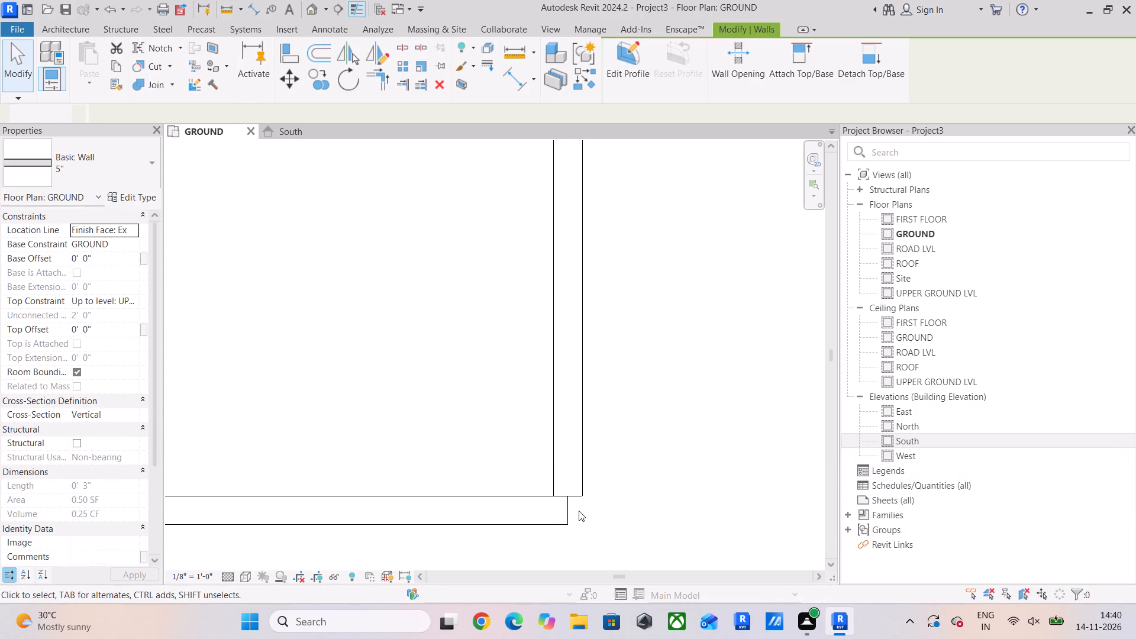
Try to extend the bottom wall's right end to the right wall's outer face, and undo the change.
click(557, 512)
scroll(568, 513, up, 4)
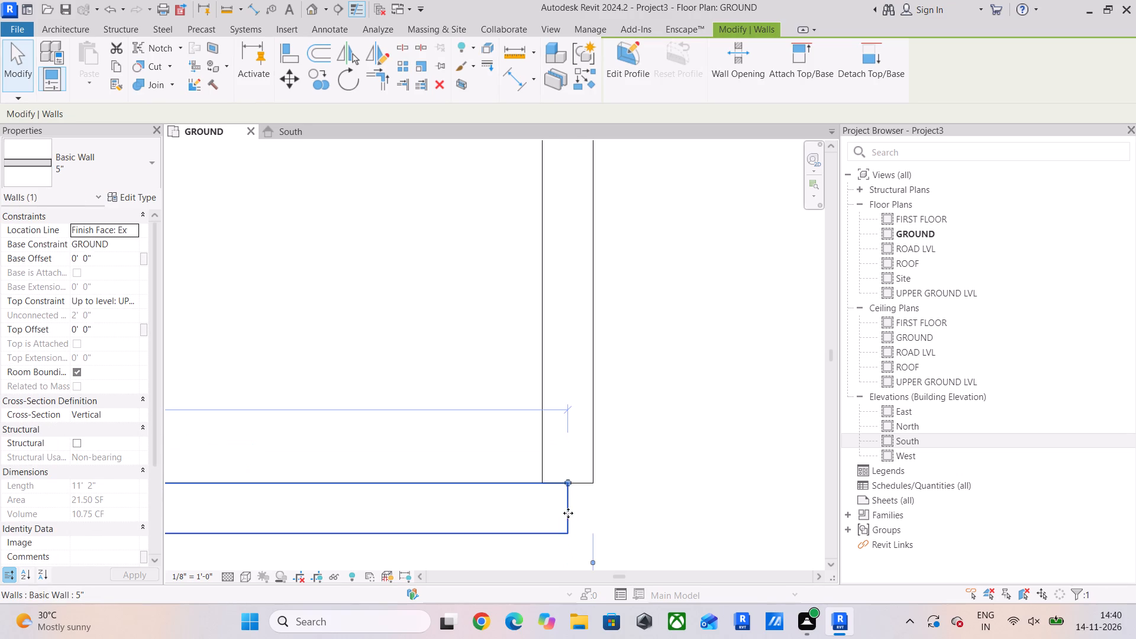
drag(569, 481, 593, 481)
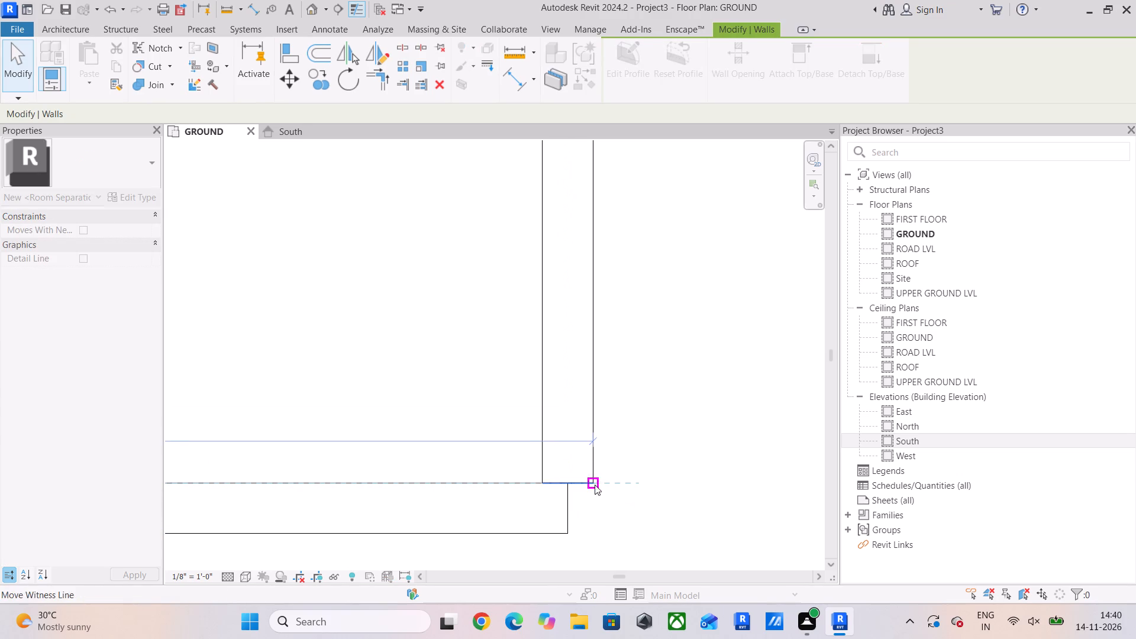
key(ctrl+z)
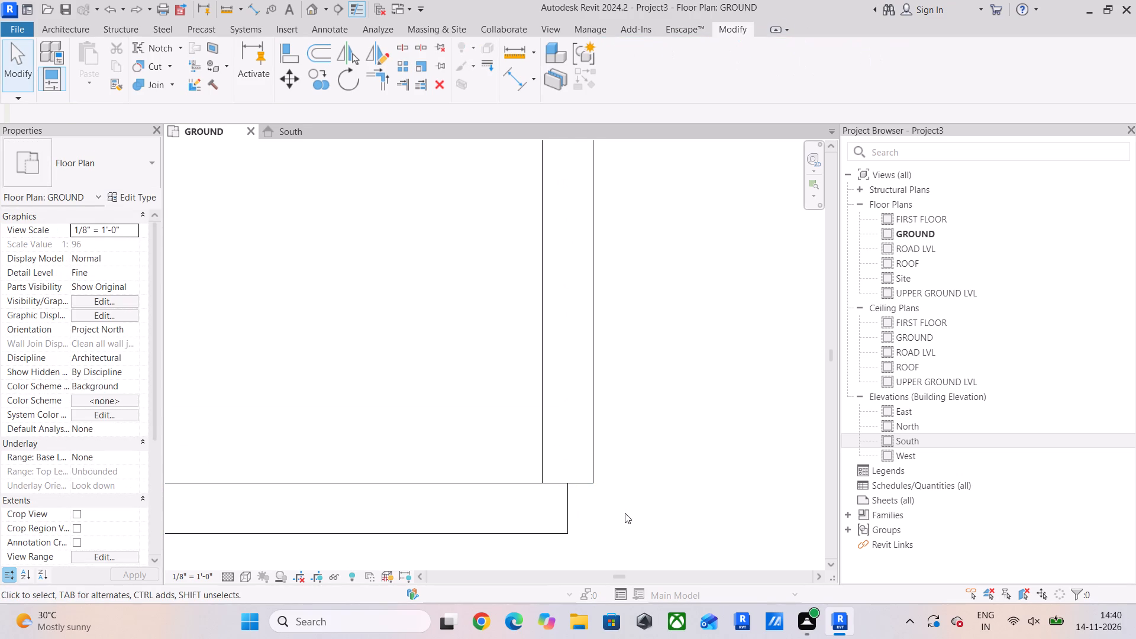
Split the right 5" wall 4' above the bottom wall's inner face.
click(580, 396)
click(588, 396)
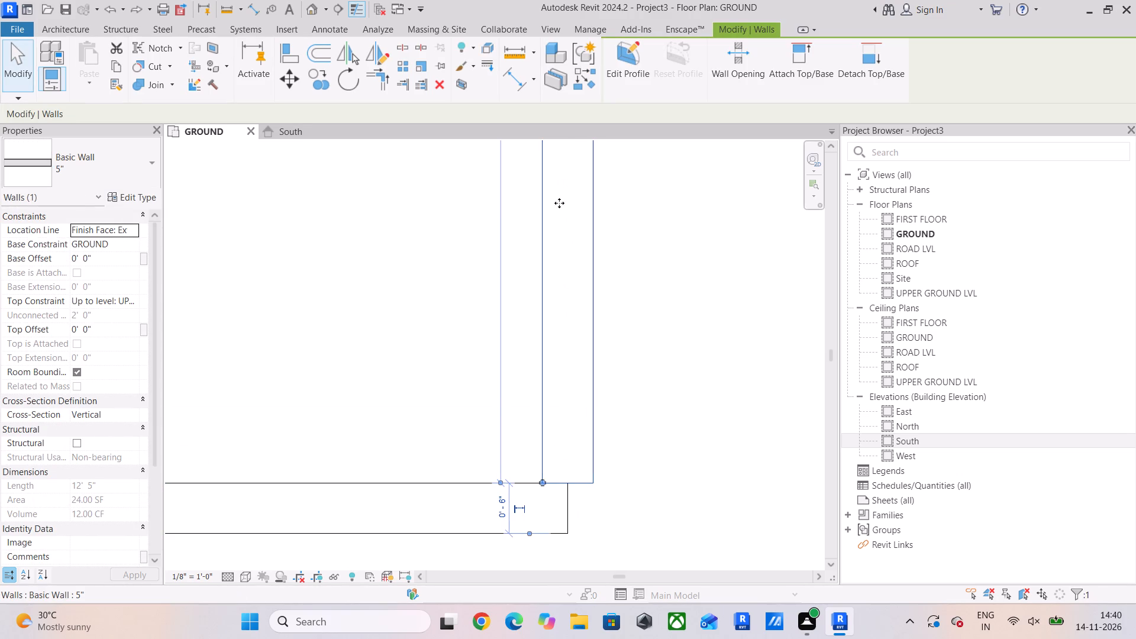
click(399, 53)
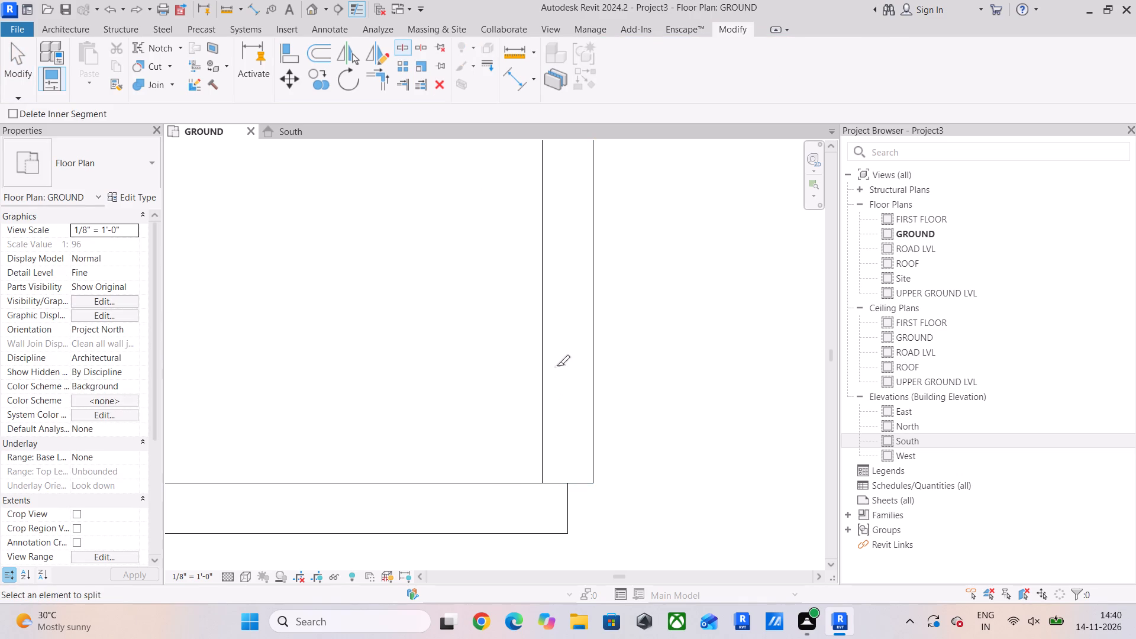
scroll(557, 366, down, 6)
middle_drag(557, 366, 600, 493)
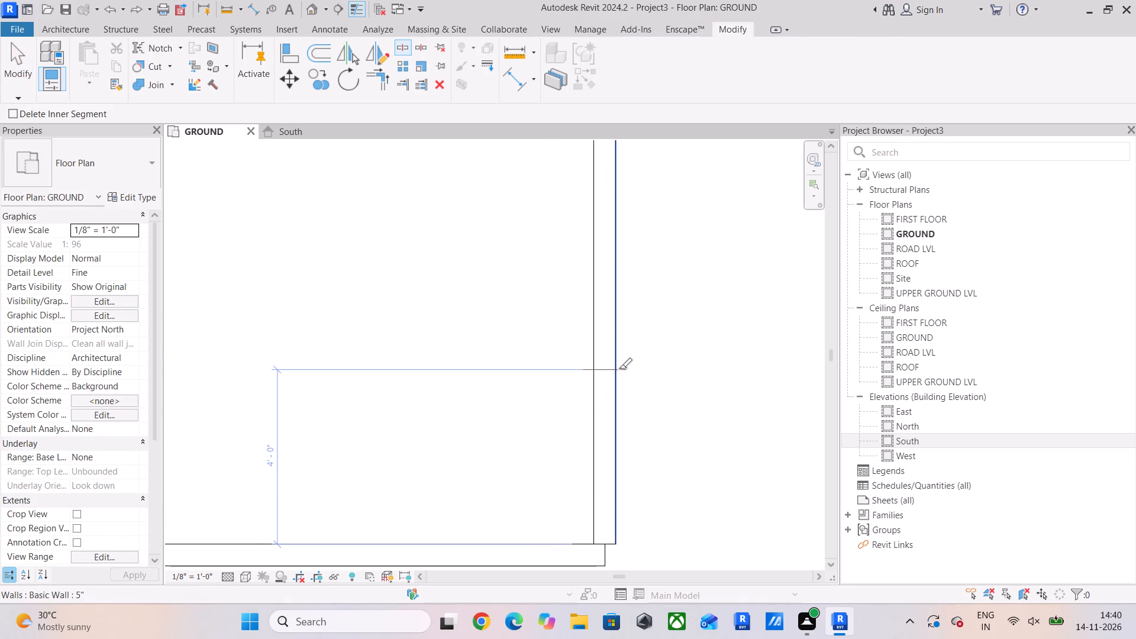
click(619, 369)
key(Escape)
key(Escape)
key(Escape)
Delete the lower 4' segment of the right 5" wall to leave an opening above the bottom wall.
click(610, 486)
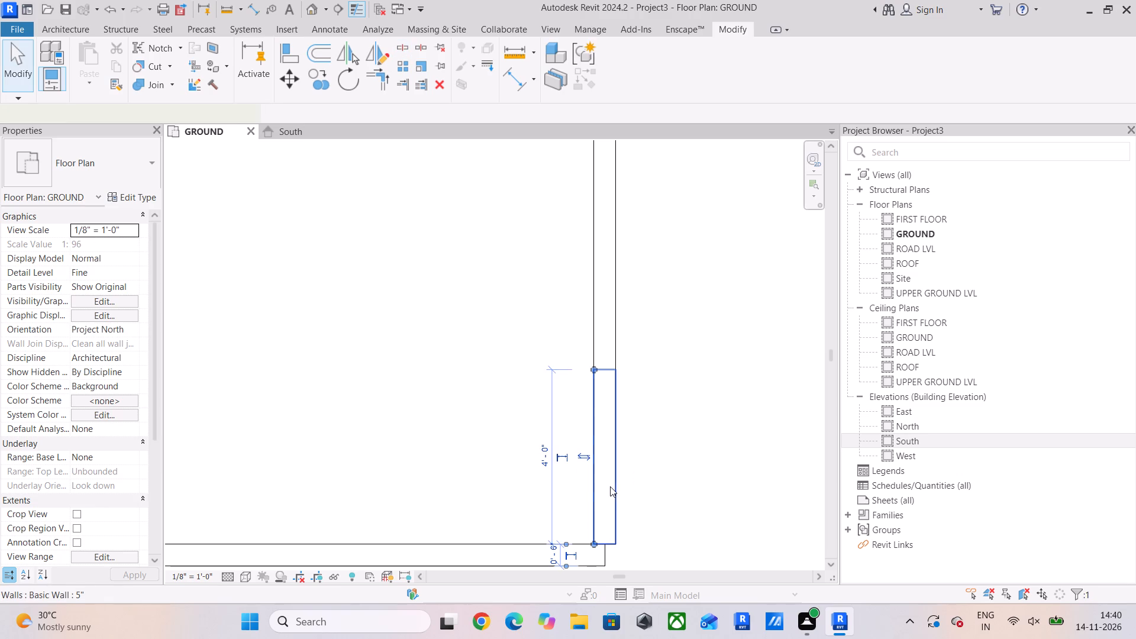
key(Delete)
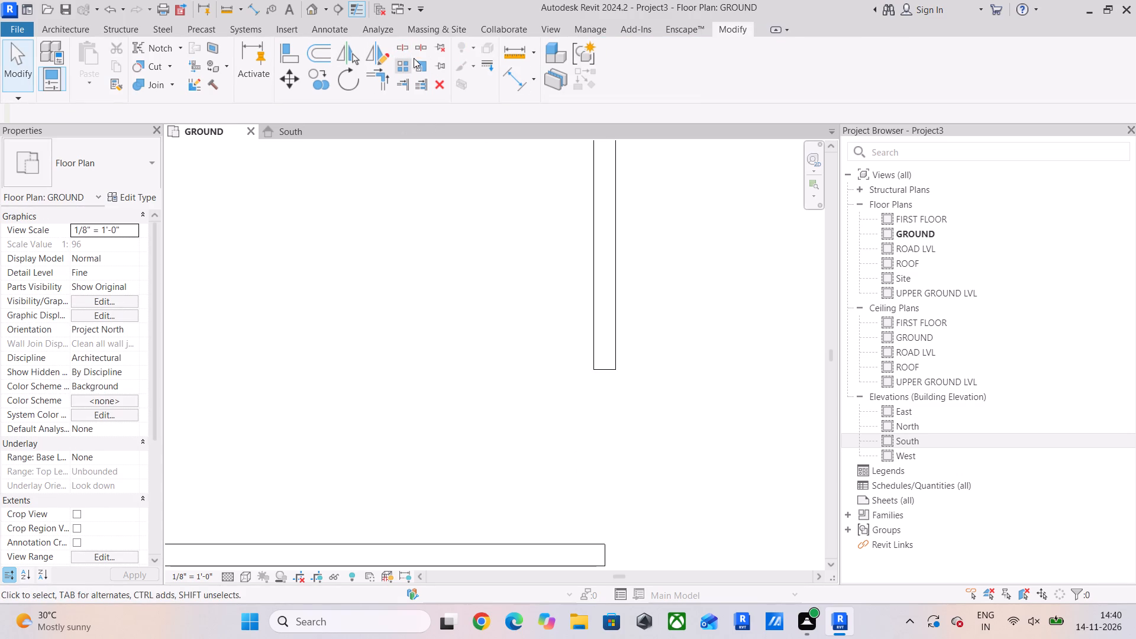
Align the bottom wall's right end with the outer face of the right wall.
click(280, 57)
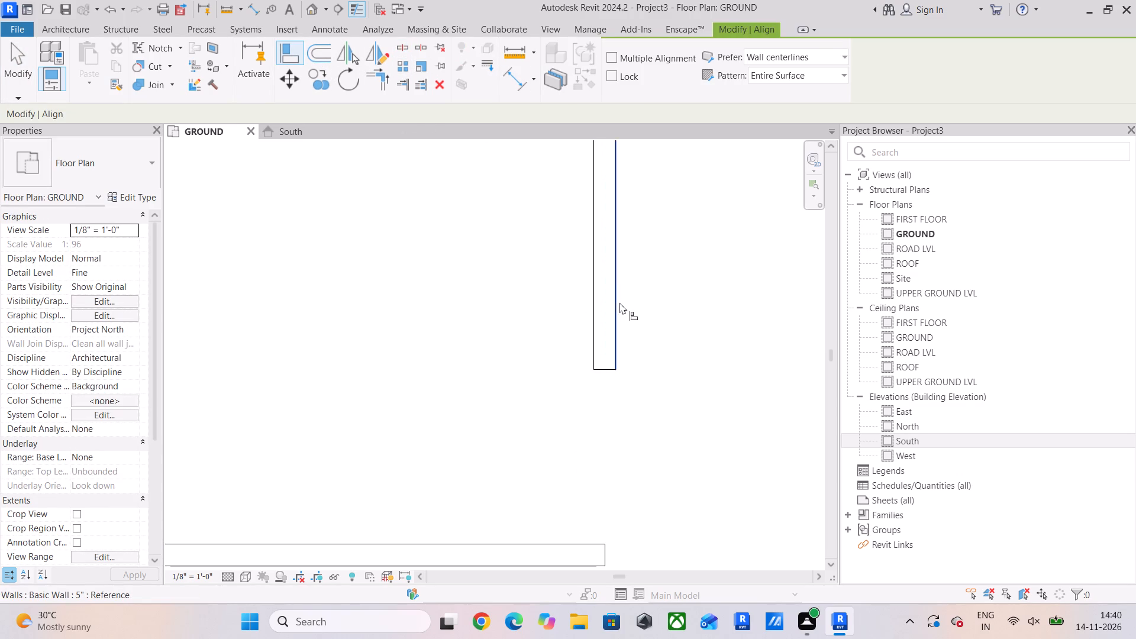
click(619, 302)
click(604, 551)
middle_drag(659, 465, 703, 362)
key(Escape)
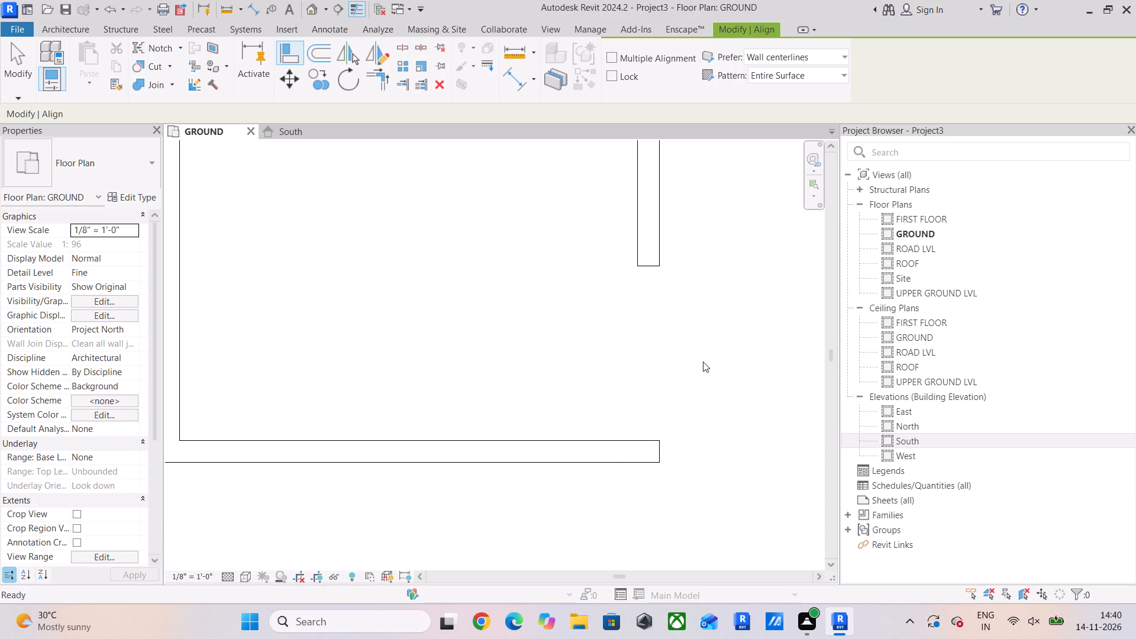
key(Escape)
key(Escape)
key(Escape)
key(Escape)
Draw a 9" wall 4' downward from the room's lower-left outer corner, continuing the left wall.
scroll(703, 362, down, 2)
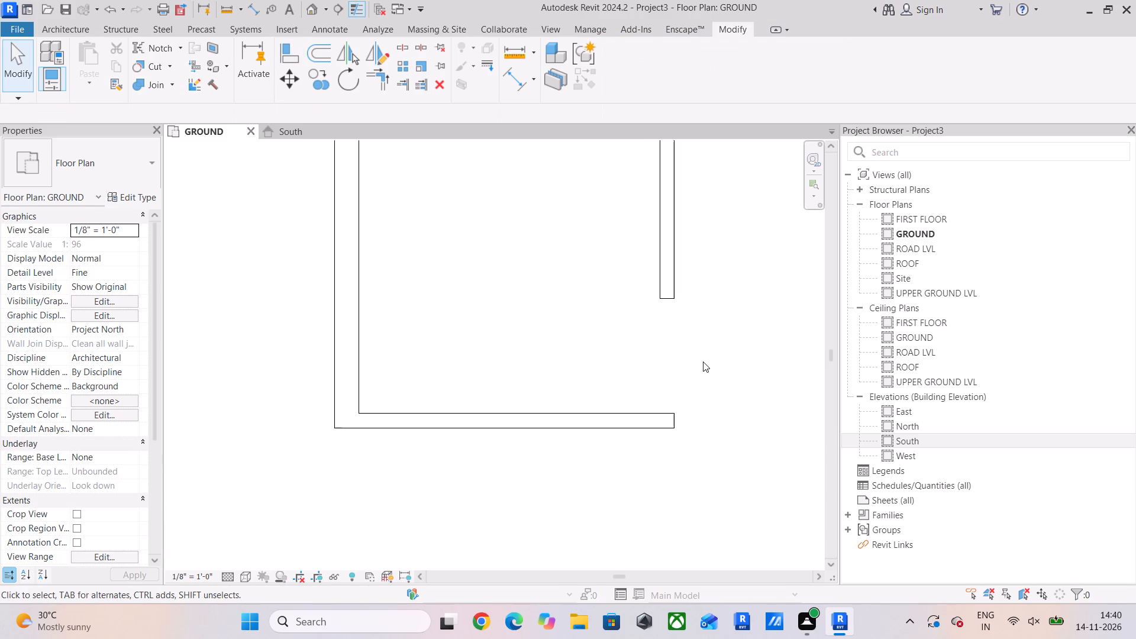
scroll(703, 362, down, 1)
middle_drag(703, 362, 692, 299)
scroll(692, 311, down, 3)
click(652, 352)
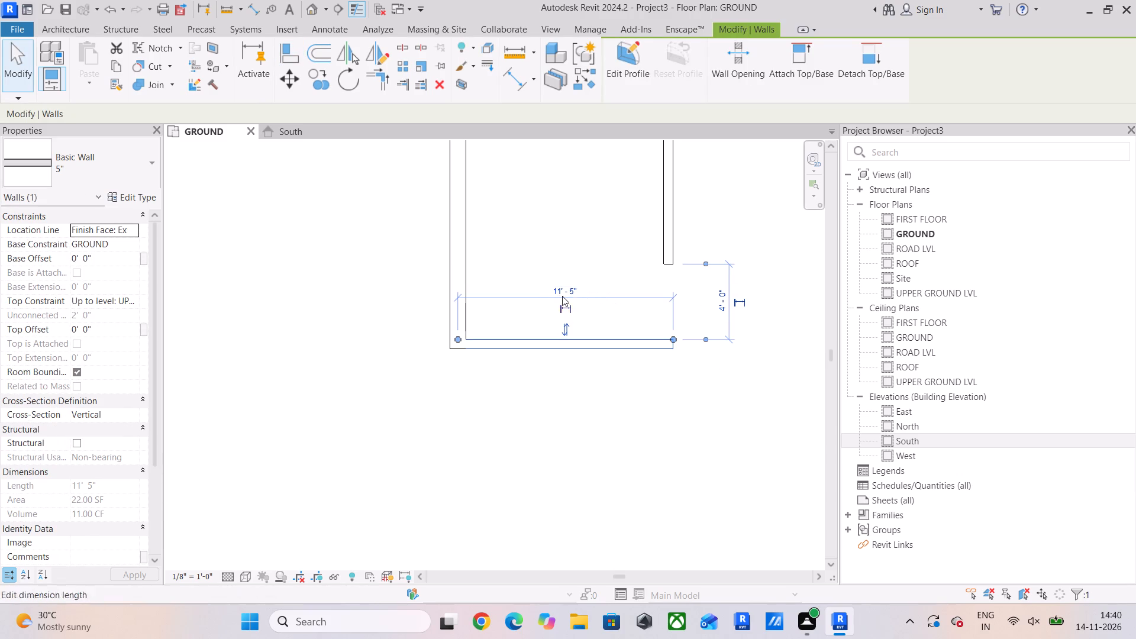
click(455, 248)
click(579, 83)
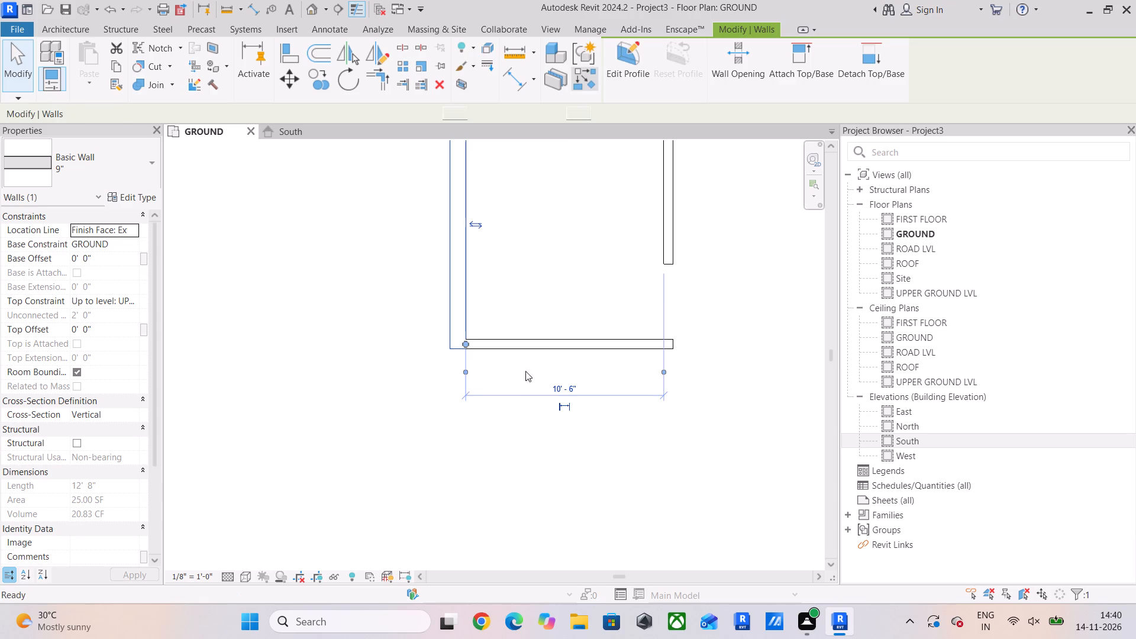
click(453, 351)
key(space)
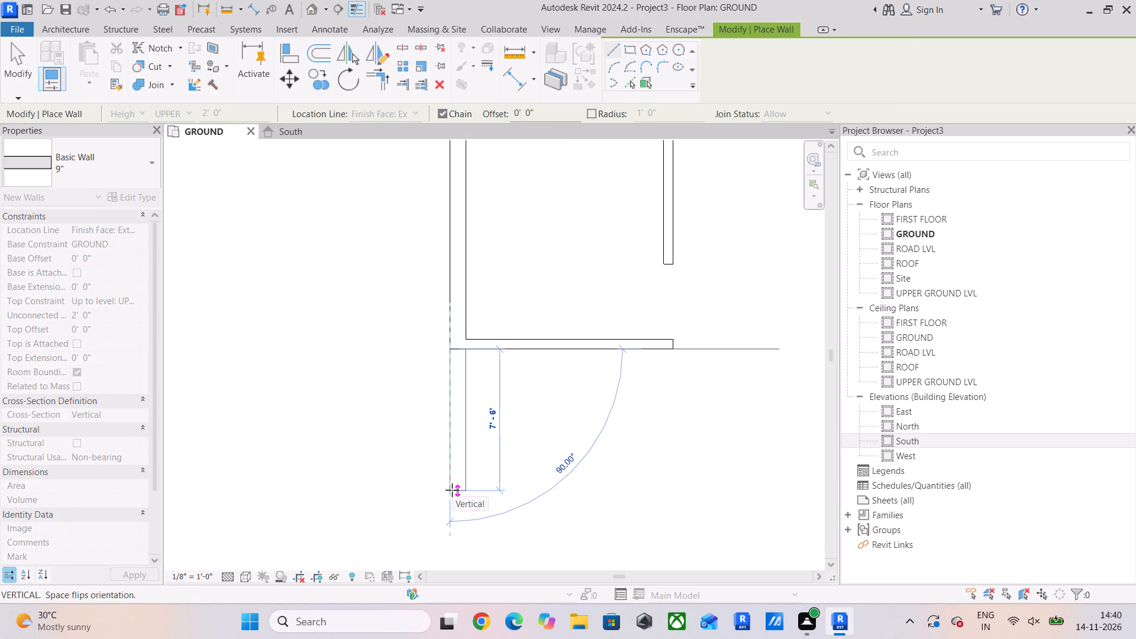
key(4)
key(apostrophe)
key(Return)
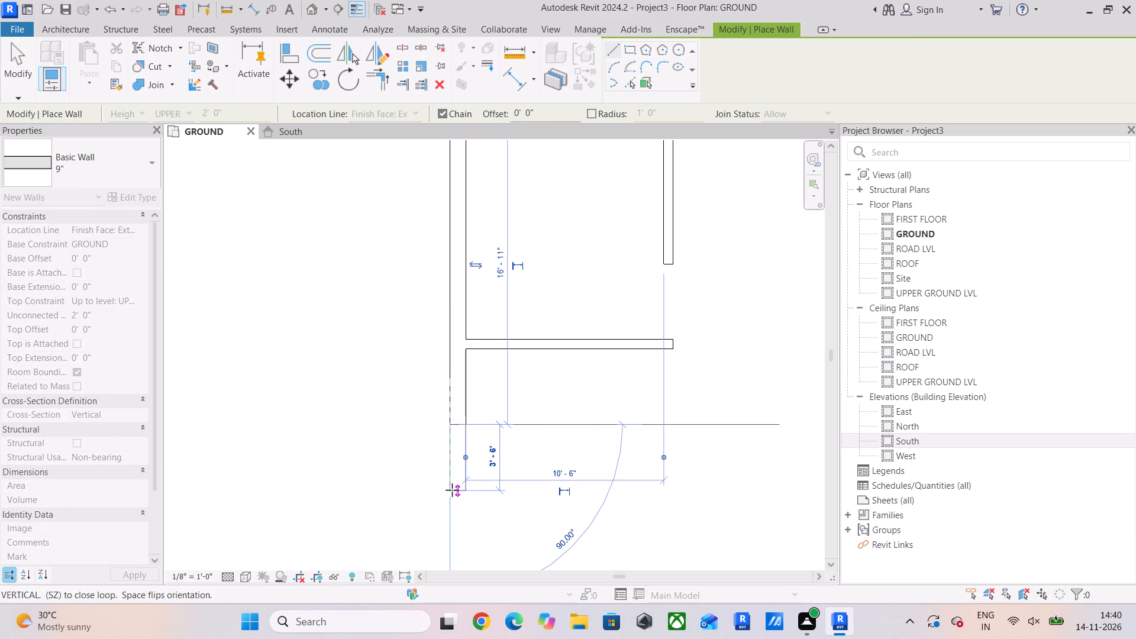
key(Escape)
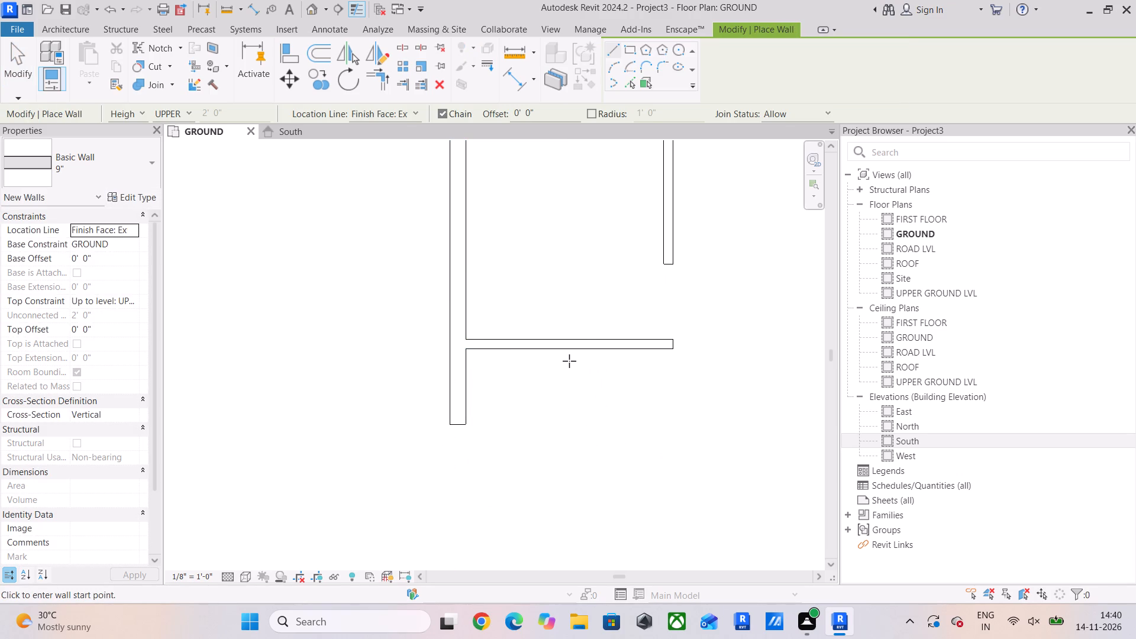
key(Escape)
Draw a 5" wall 4' downward from the lower corner of the bottom wall's right end.
click(583, 325)
click(583, 340)
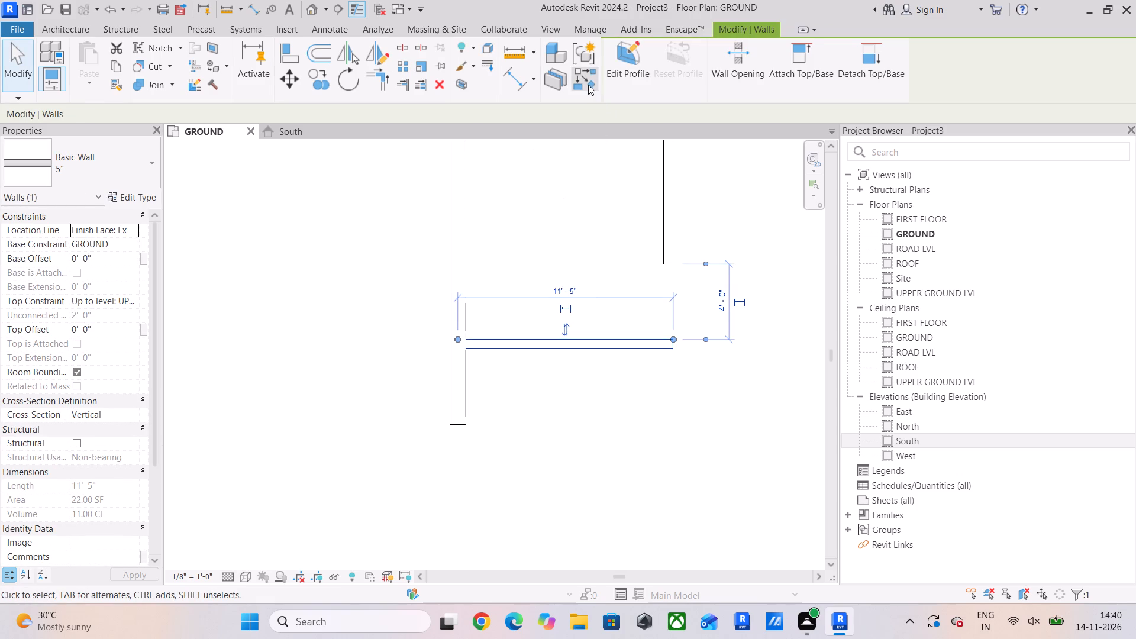
click(588, 85)
drag(466, 424, 488, 427)
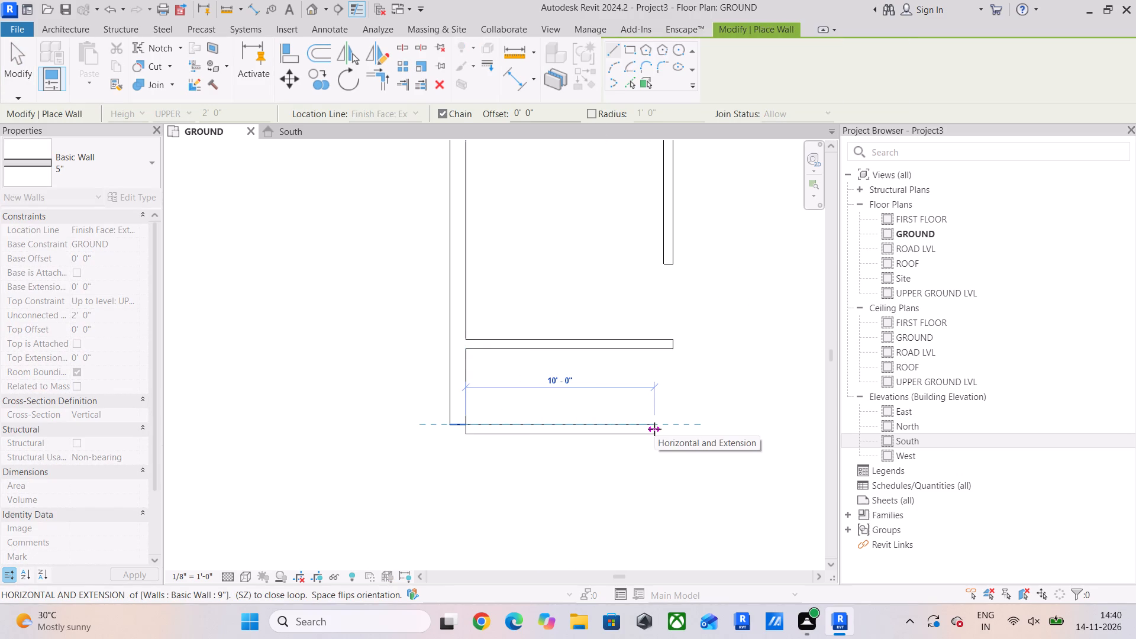
key(Escape)
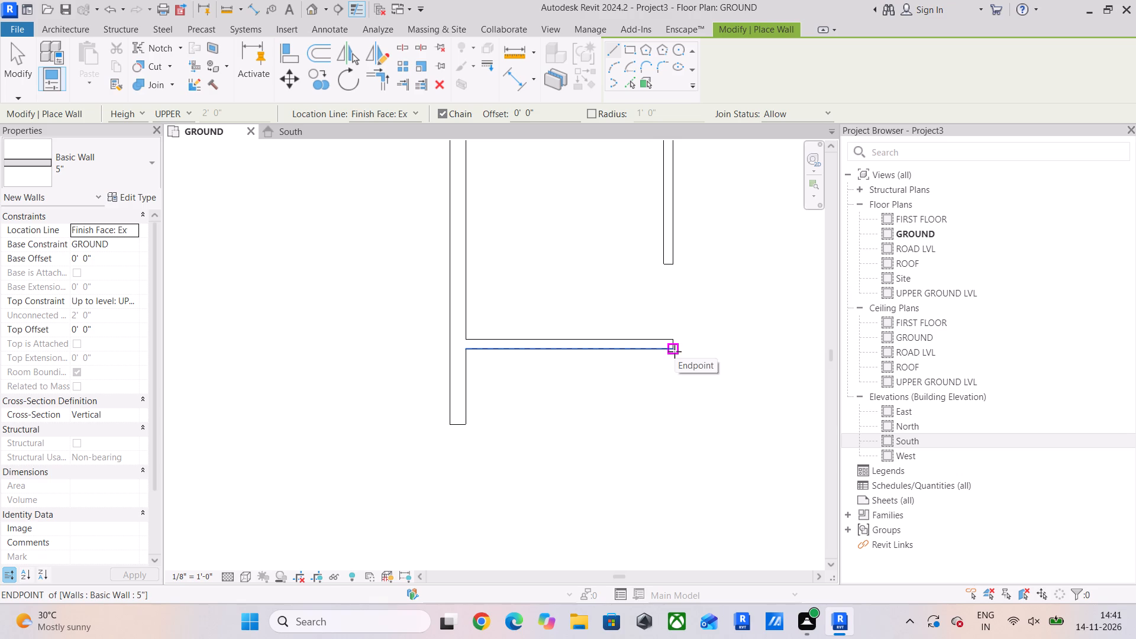
click(674, 350)
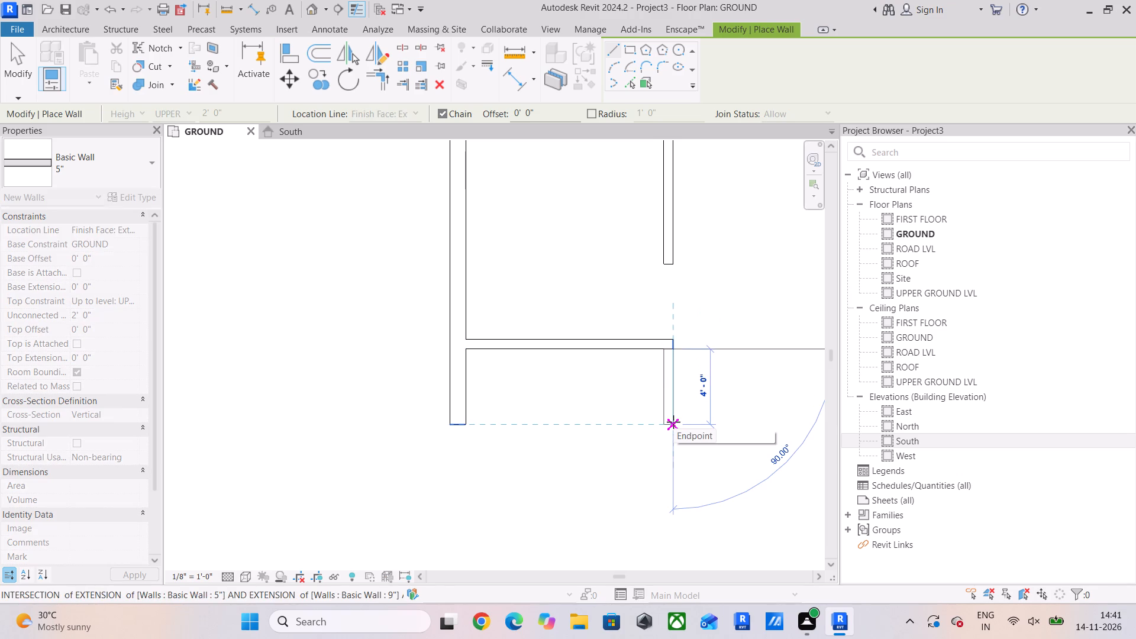
text(4')
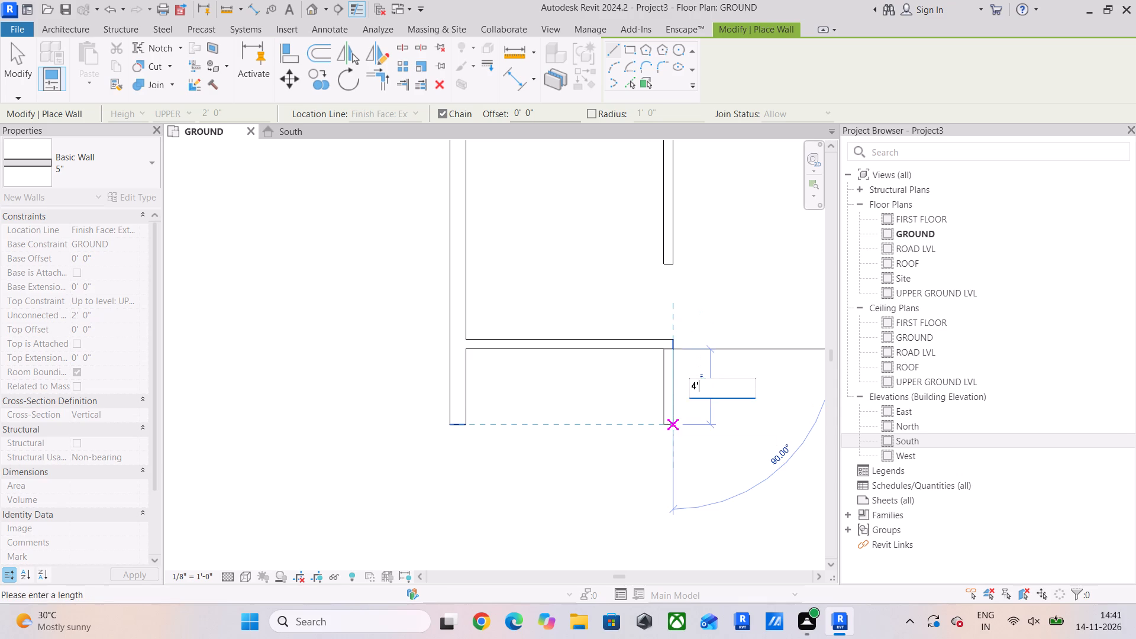
key(Return)
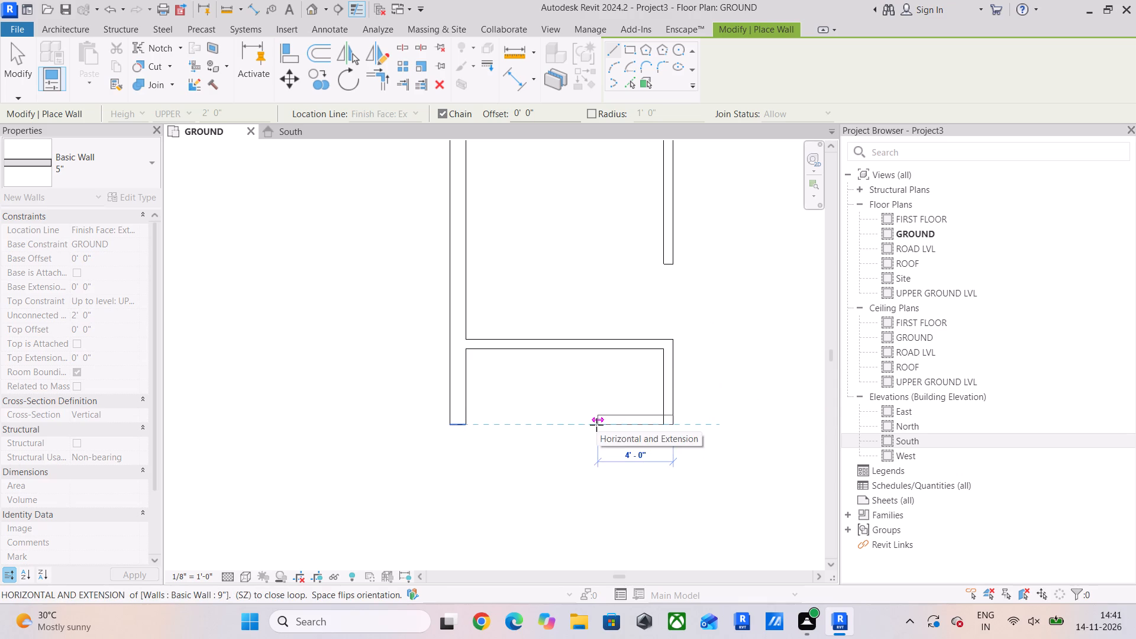
Continue the 5" walls 7'2" to the left, with the orientation flipped, and back up to the room's bottom wall.
key(space)
text(7')
text(2")
key(Return)
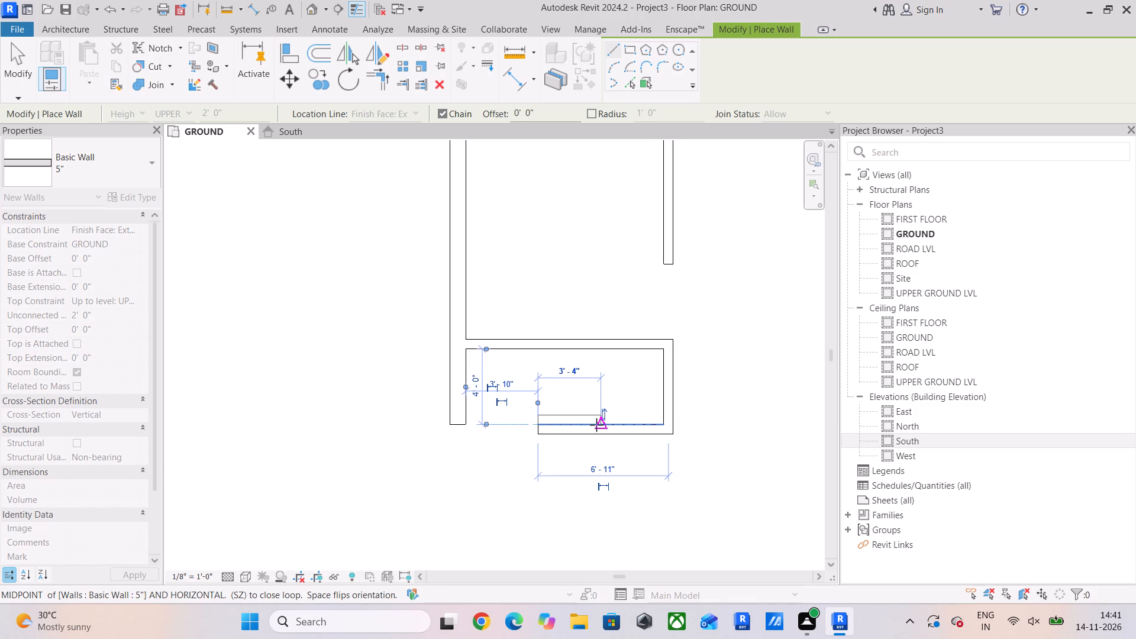
click(540, 351)
key(Escape)
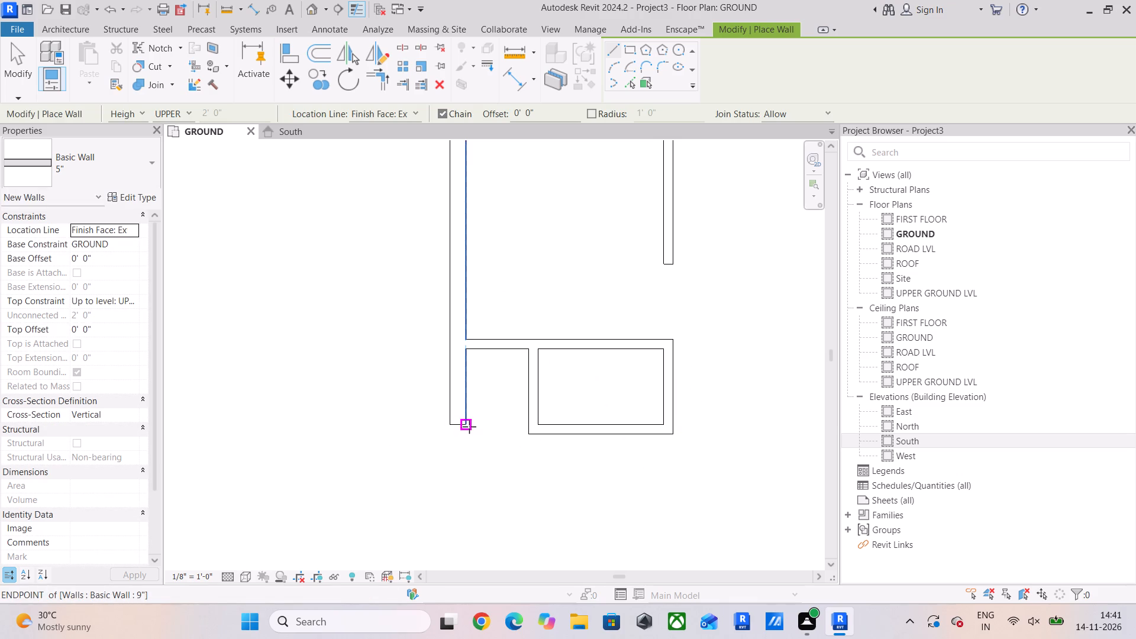
Draw a 5" wall from the left 9" wall's lower end to the new partition, closing the small left compartment.
click(469, 427)
click(533, 425)
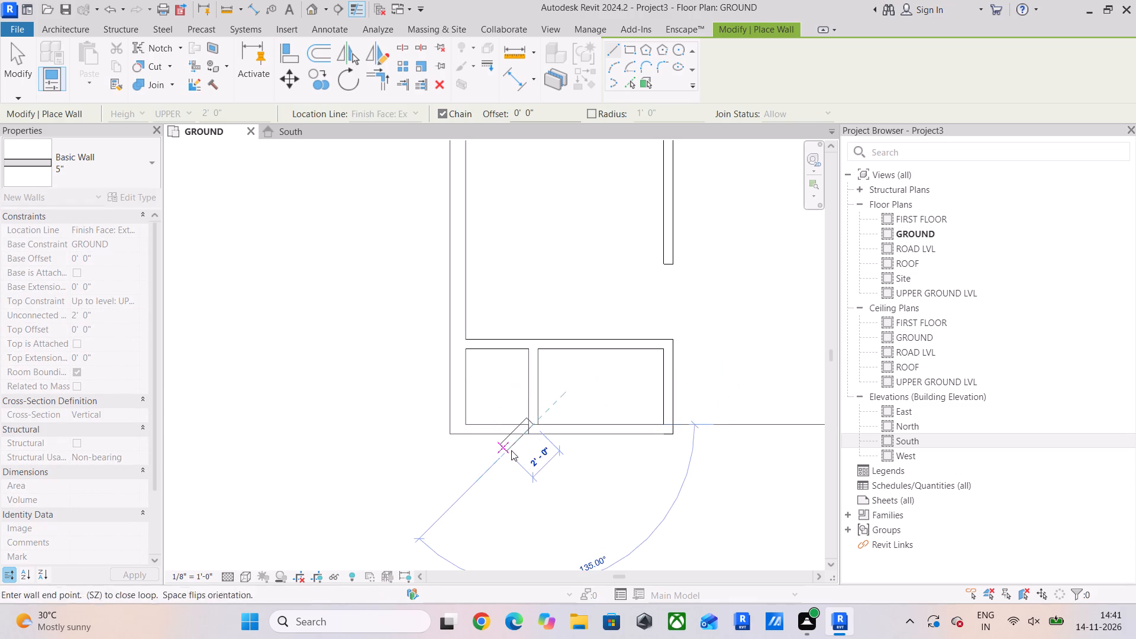
key(Escape)
Draw a 5" wall 17'8" to the right from the main room's upper-right outer corner.
middle_drag(566, 453, 464, 471)
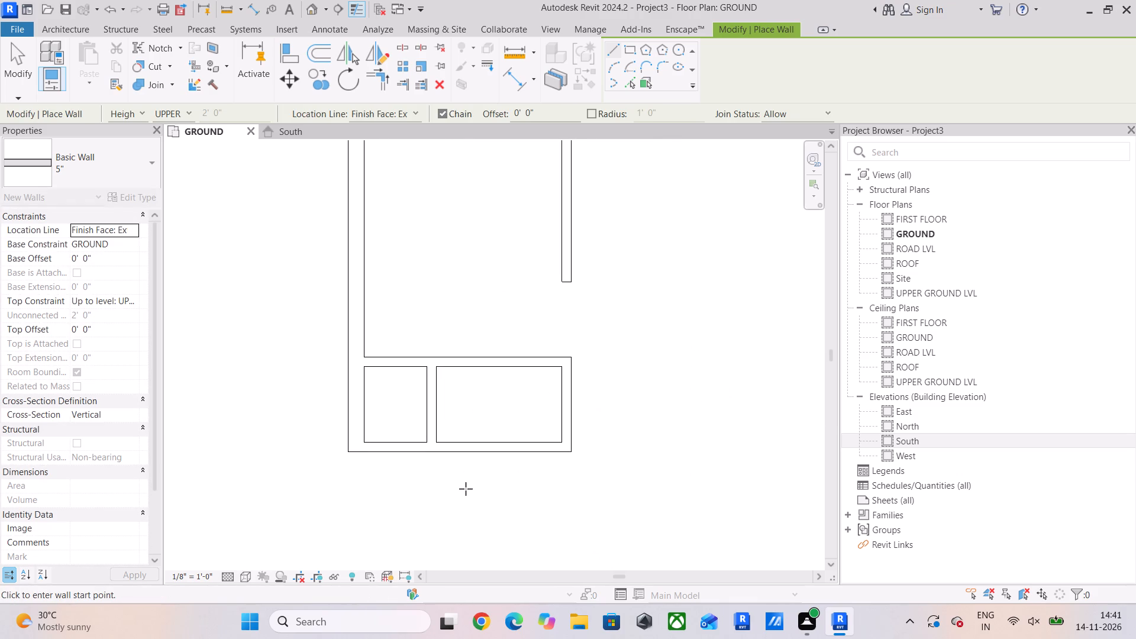
middle_drag(466, 508, 522, 489)
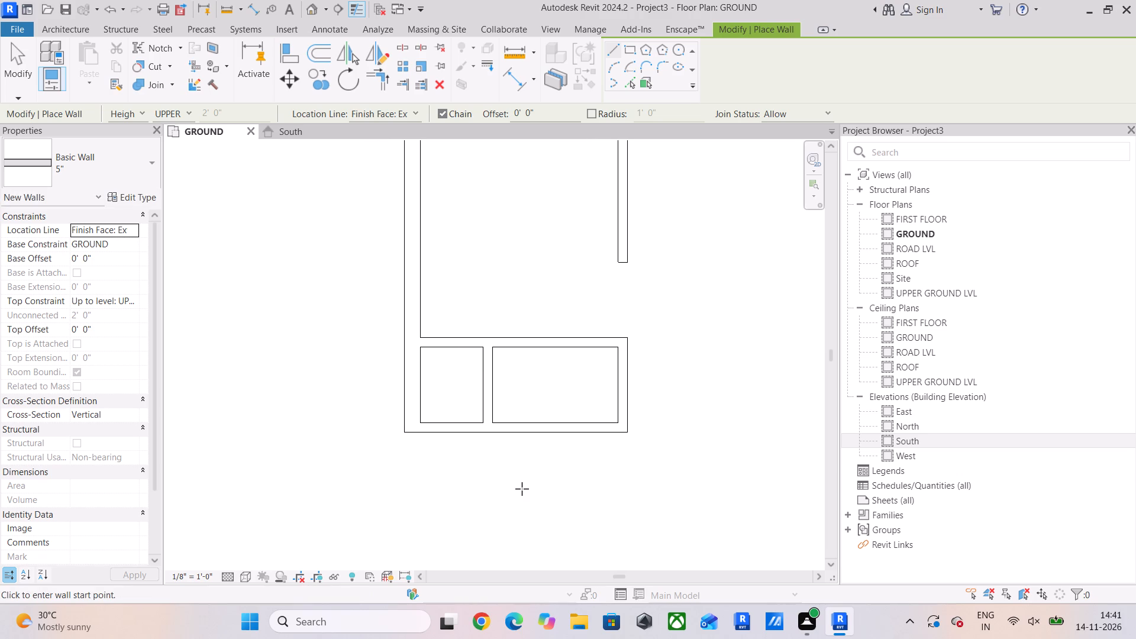
scroll(519, 582, down, 3)
middle_drag(528, 582, 511, 415)
scroll(515, 478, down, 3)
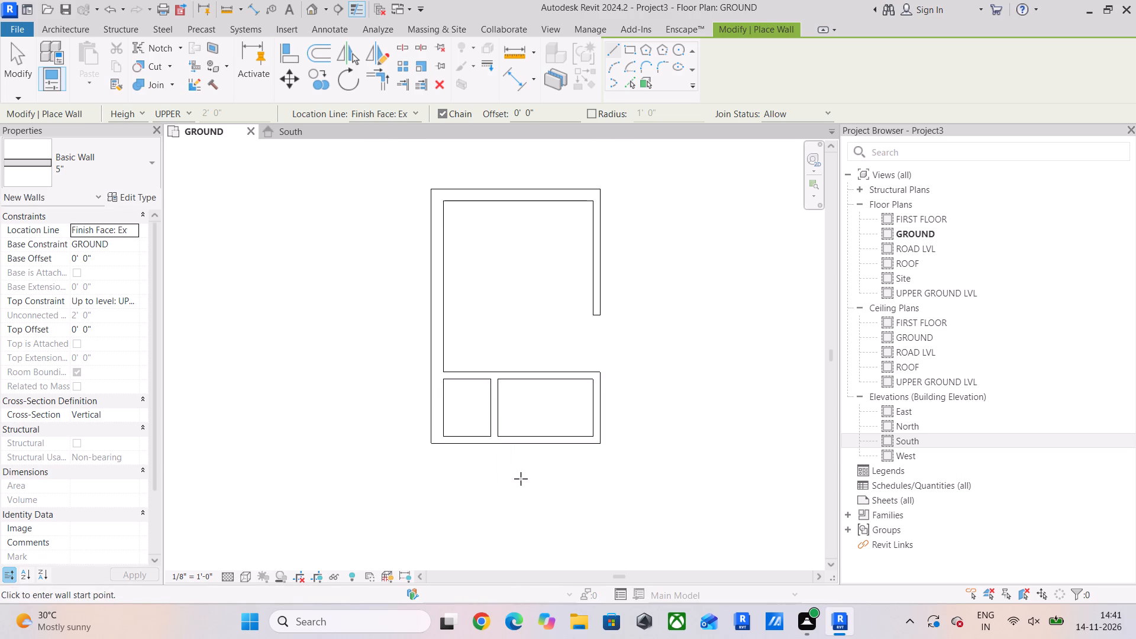
middle_drag(525, 477, 280, 488)
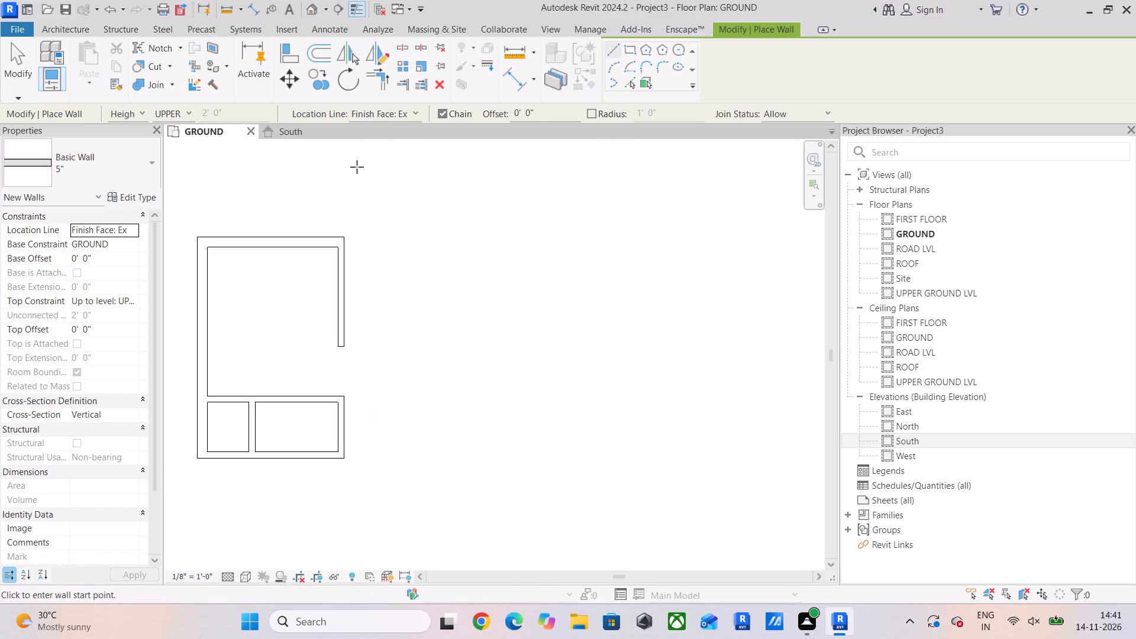
middle_drag(357, 199, 367, 293)
scroll(362, 333, up, 5)
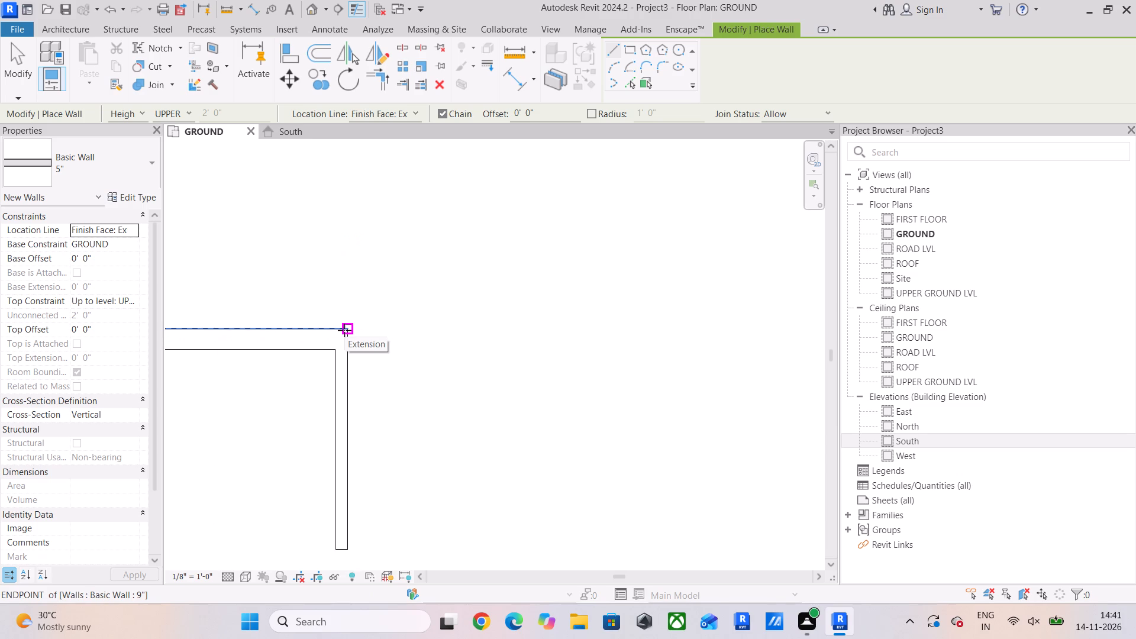
click(344, 330)
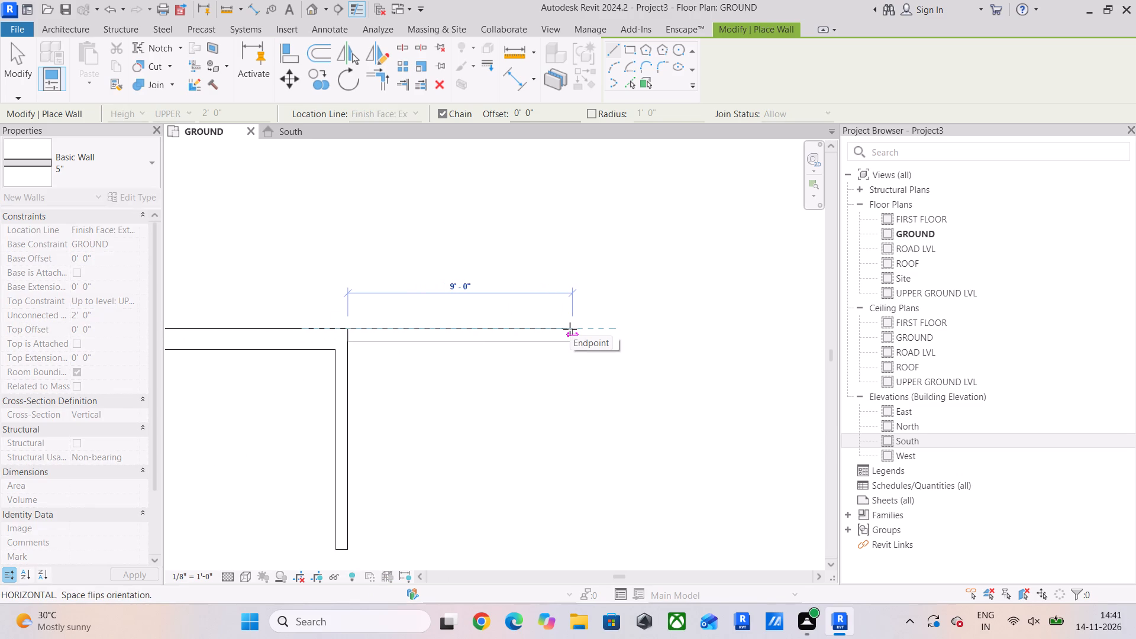
text(17')
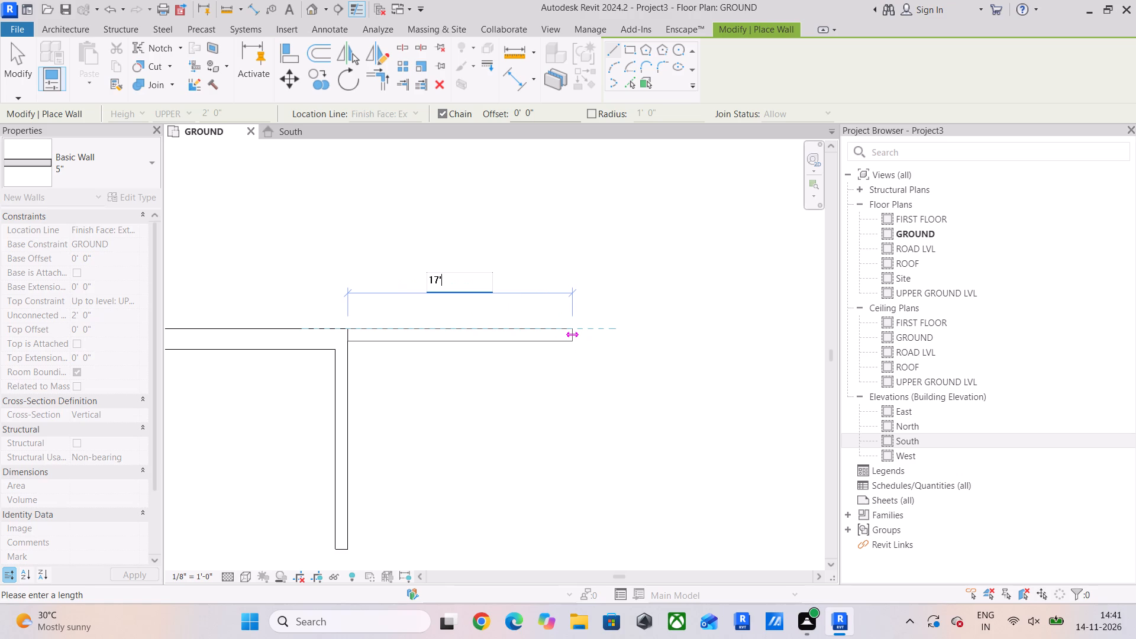
text(8")
key(Return)
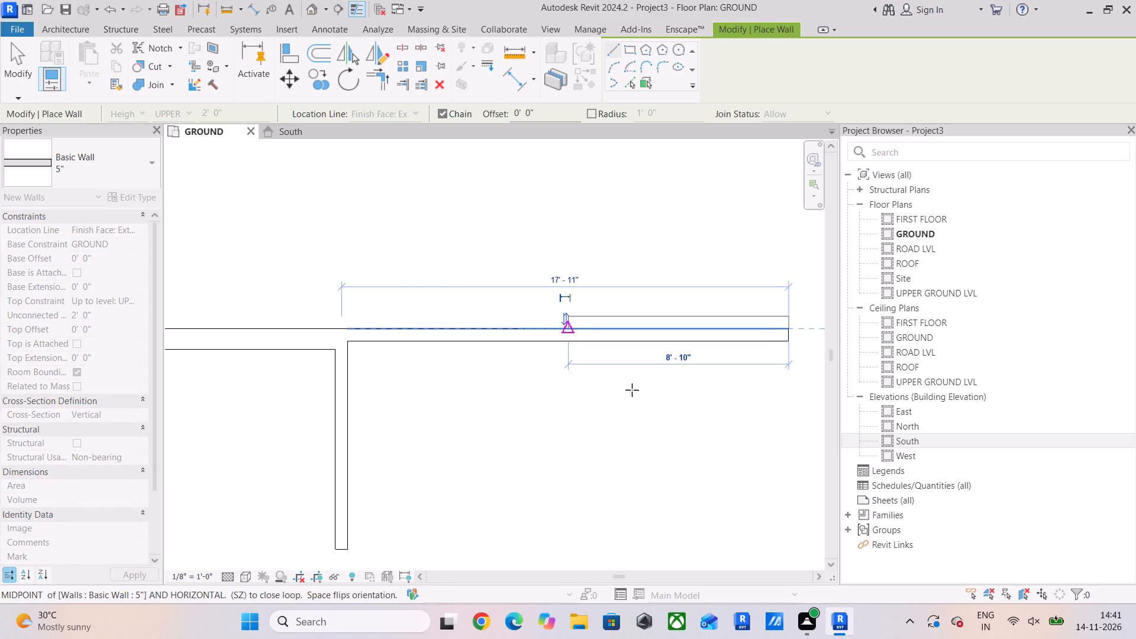
Continue with a 5" wall 5' downward from the new top wall's right end, with its orientation flipped.
middle_drag(731, 408, 523, 393)
key(space)
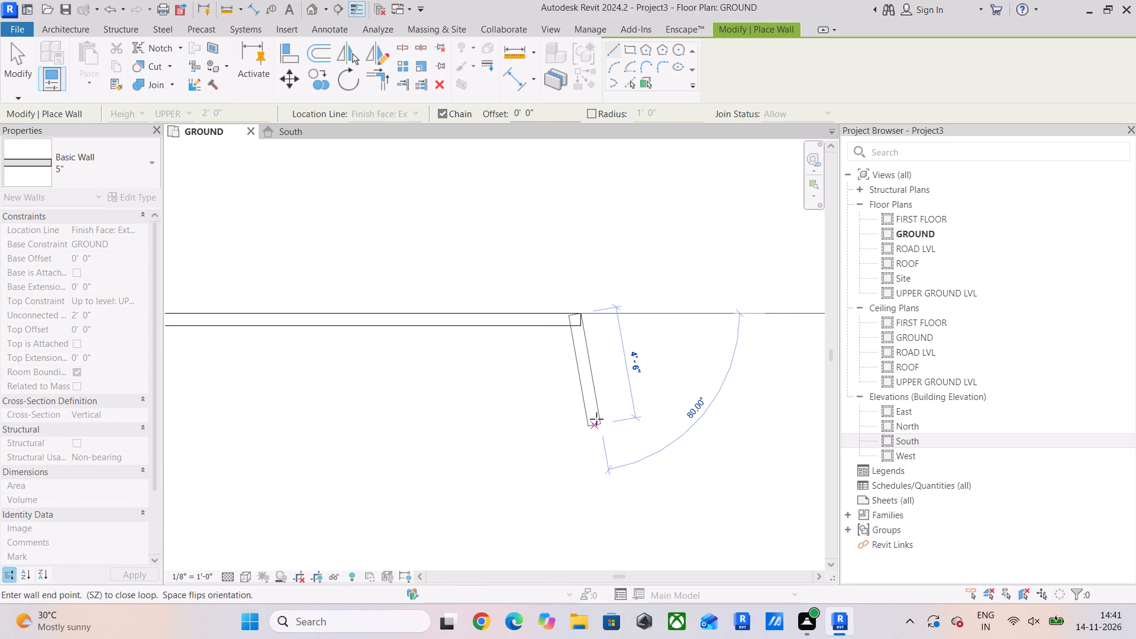
key(5)
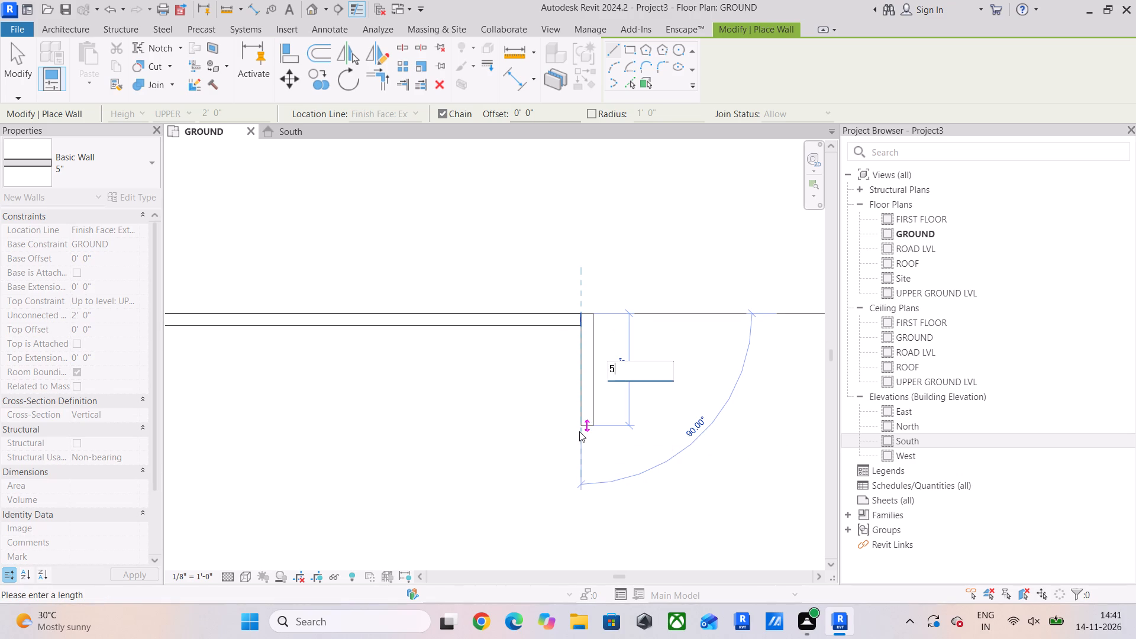
key(apostrophe)
key(Return)
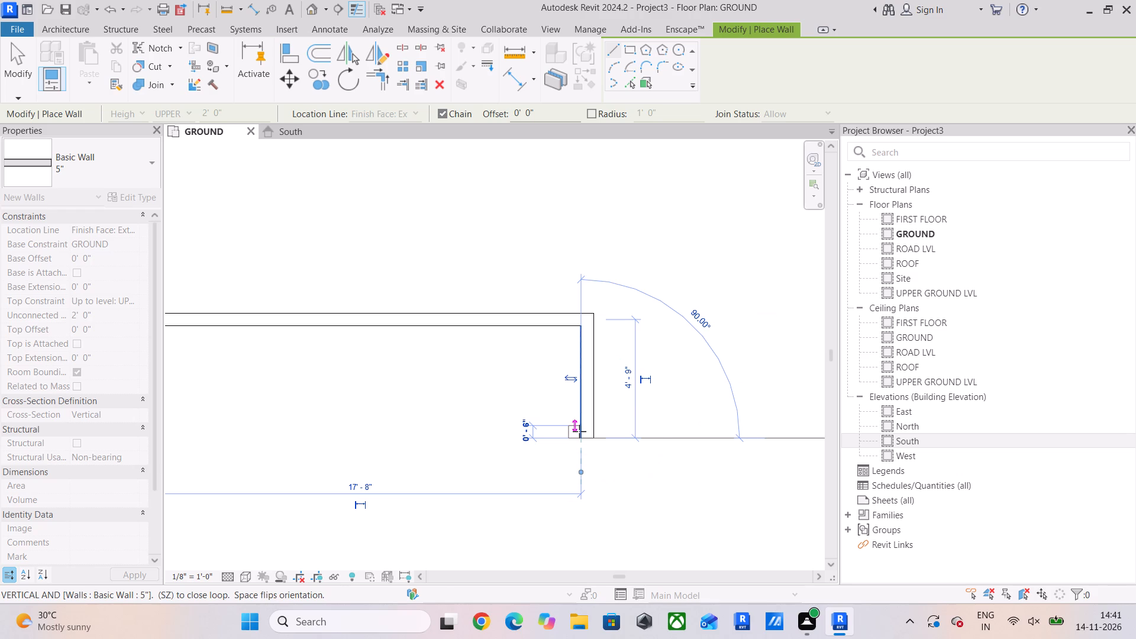
key(Escape)
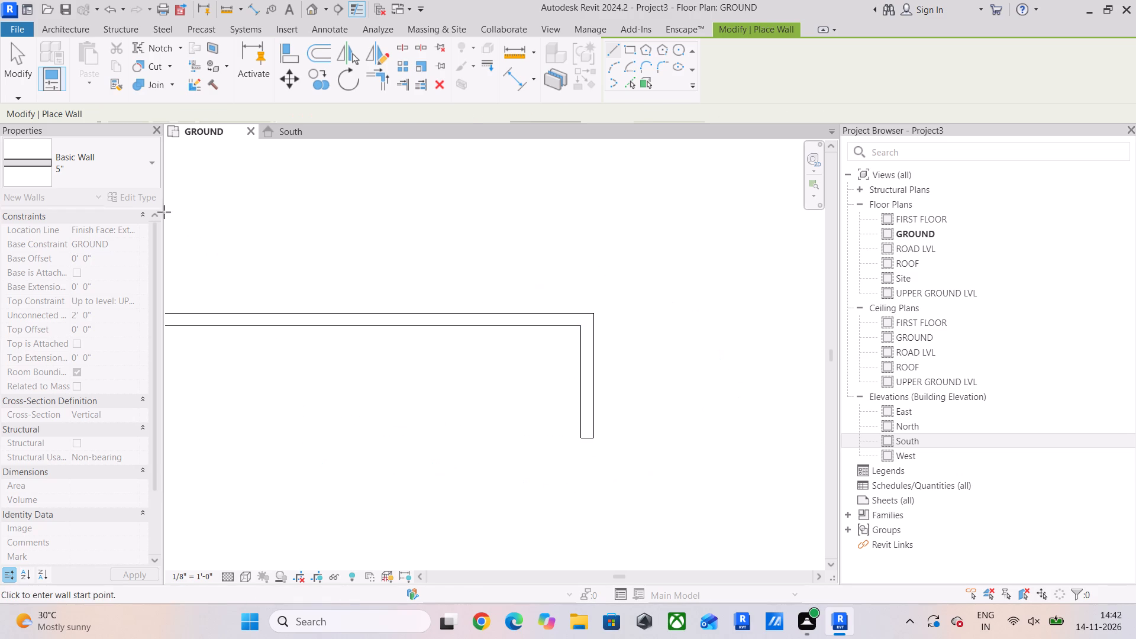
Draw a 9" wall 17'8" to the left from the 5' wall's lower inner corner, with its orientation flipped.
click(130, 179)
click(98, 270)
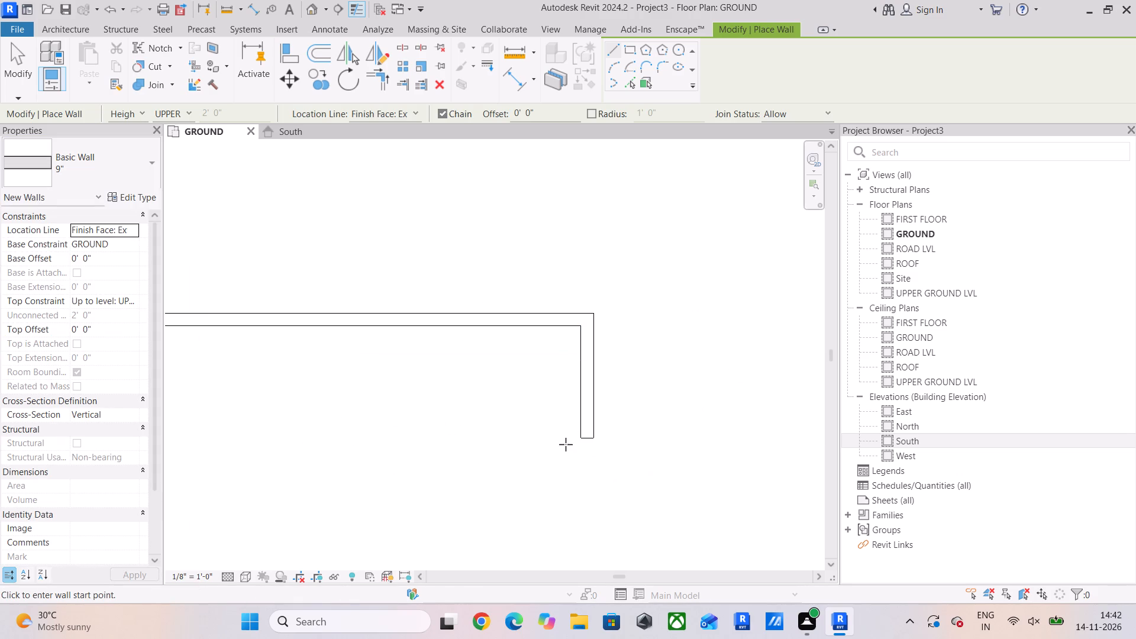
click(579, 441)
key(space)
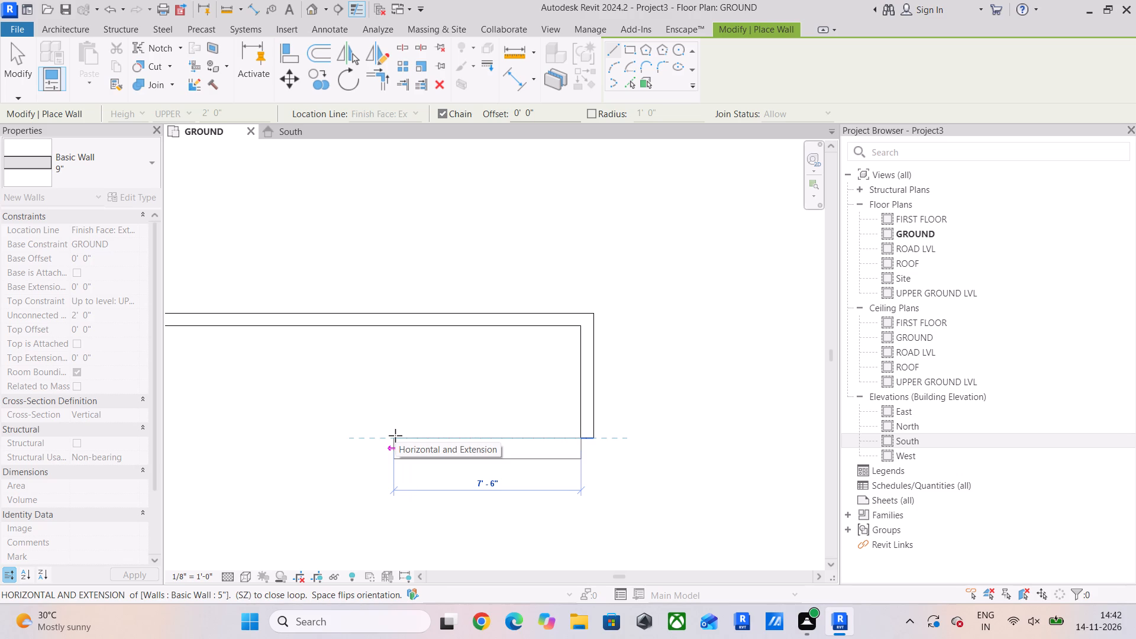
key(1)
text(7'8")
key(Return)
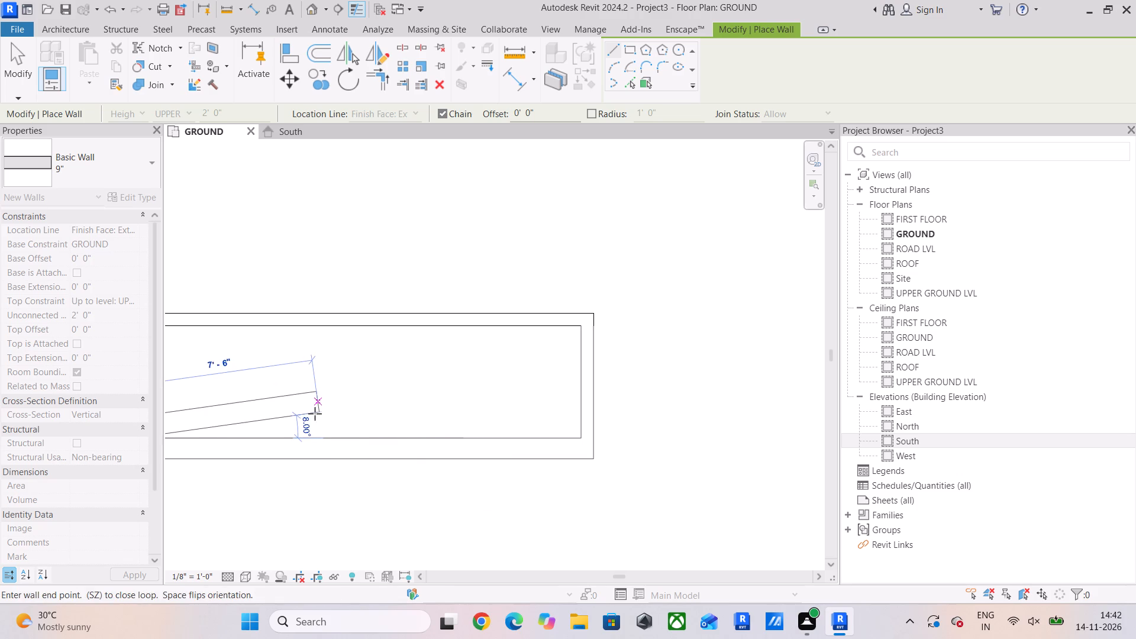
Draw a 9" wall 18' downward from the lower-right outer corner of the long upper-right compartment.
middle_drag(315, 414, 661, 396)
key(Escape)
scroll(608, 408, down, 1)
middle_click(582, 414)
scroll(544, 411, down, 3)
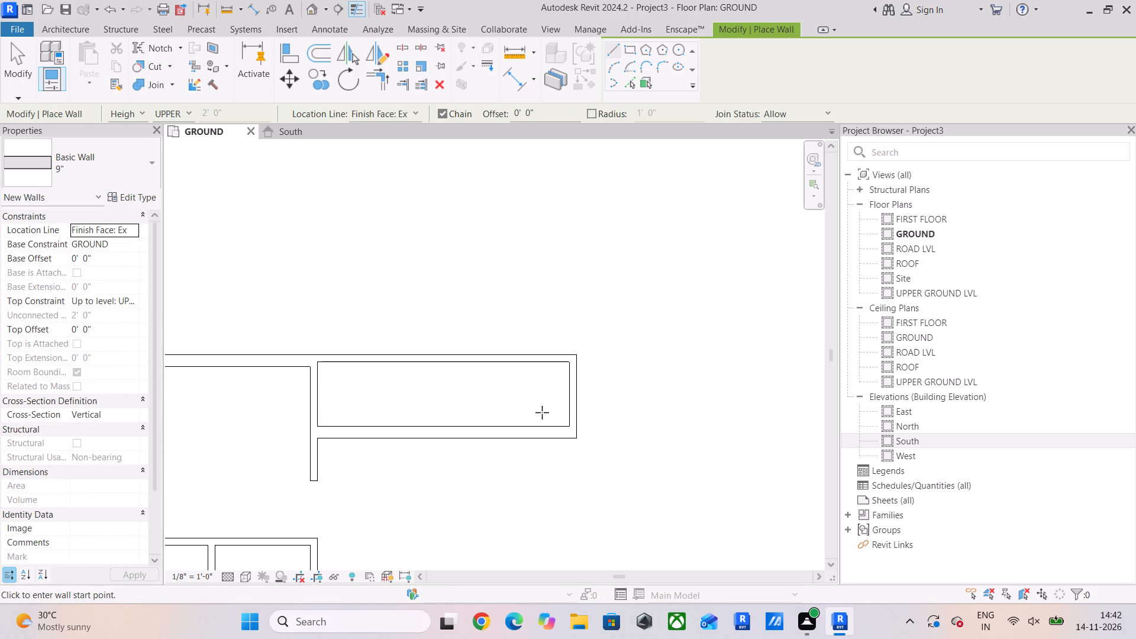
middle_drag(542, 412, 534, 393)
scroll(554, 440, up, 4)
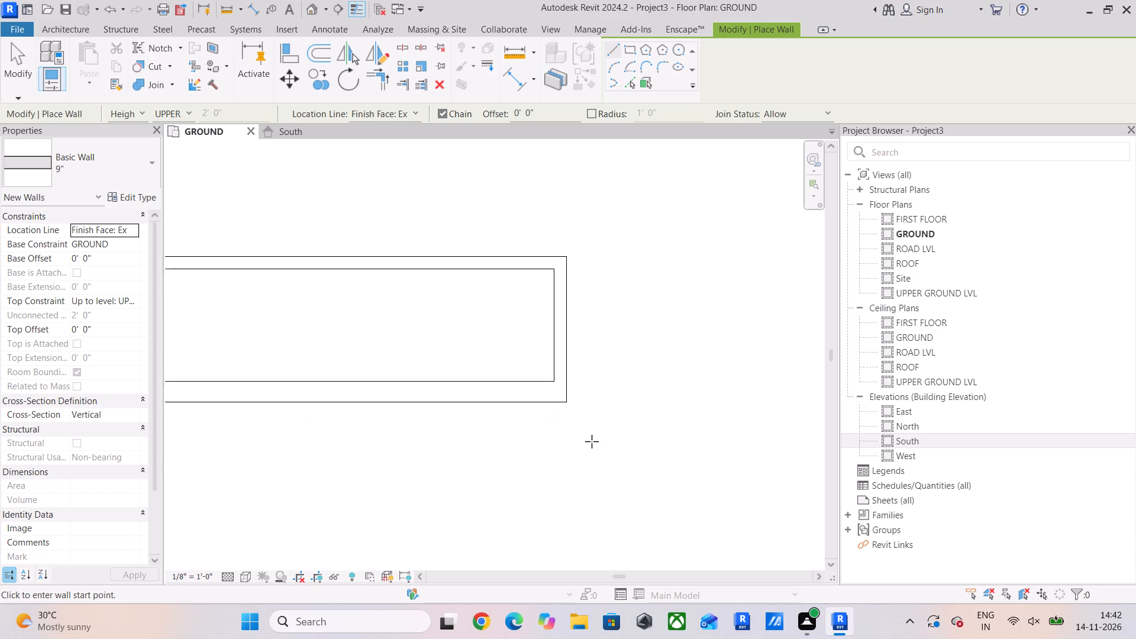
scroll(592, 441, up, 1)
drag(565, 399, 565, 410)
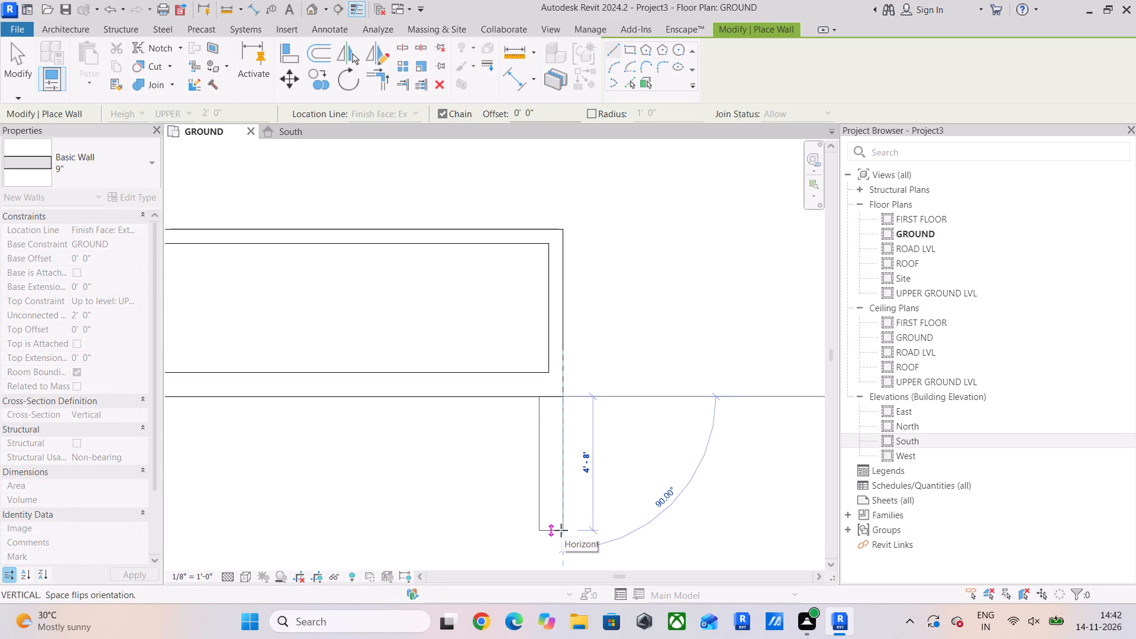
text(18')
key(Return)
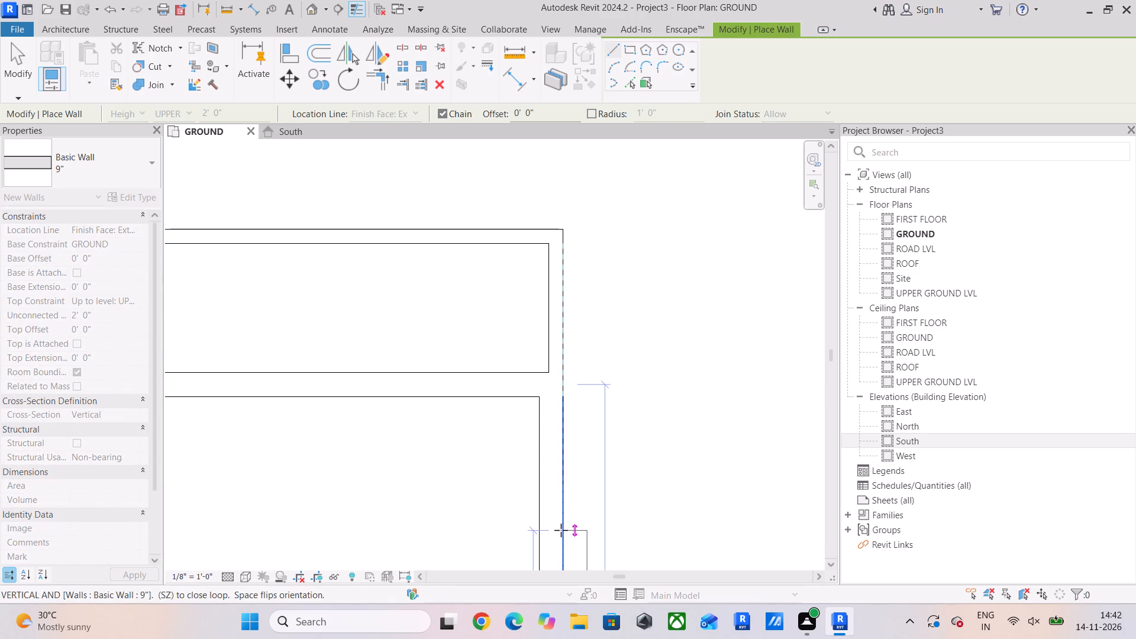
Continue with a 9" wall 14' to the left from the 18' wall's lower end, with its orientation flipped.
scroll(561, 530, down, 5)
middle_drag(561, 530, 669, 284)
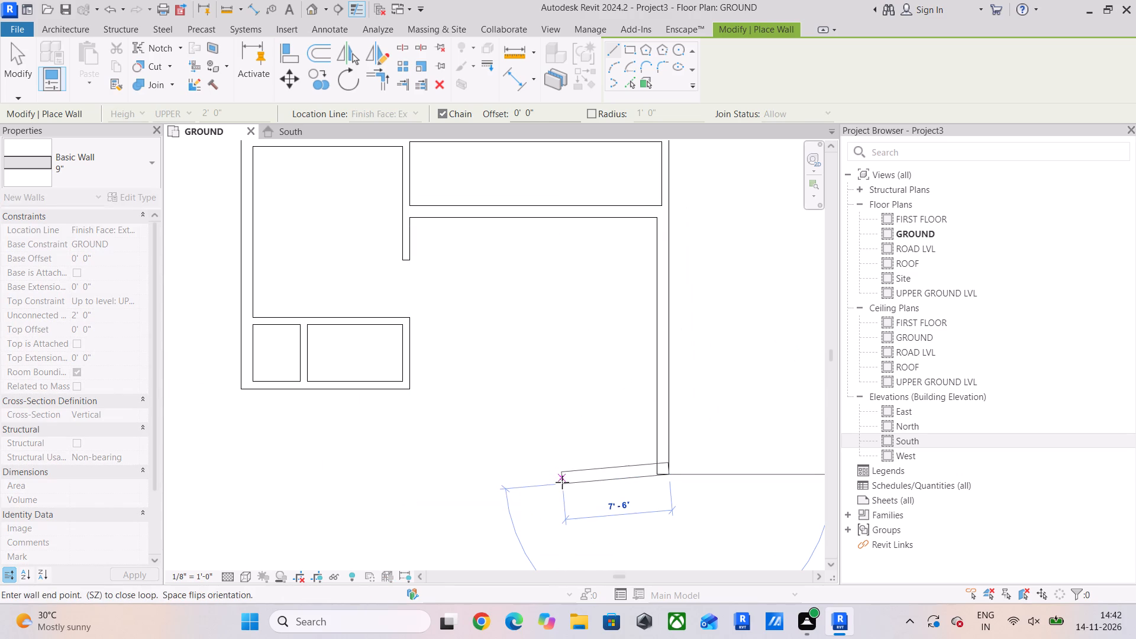
key(space)
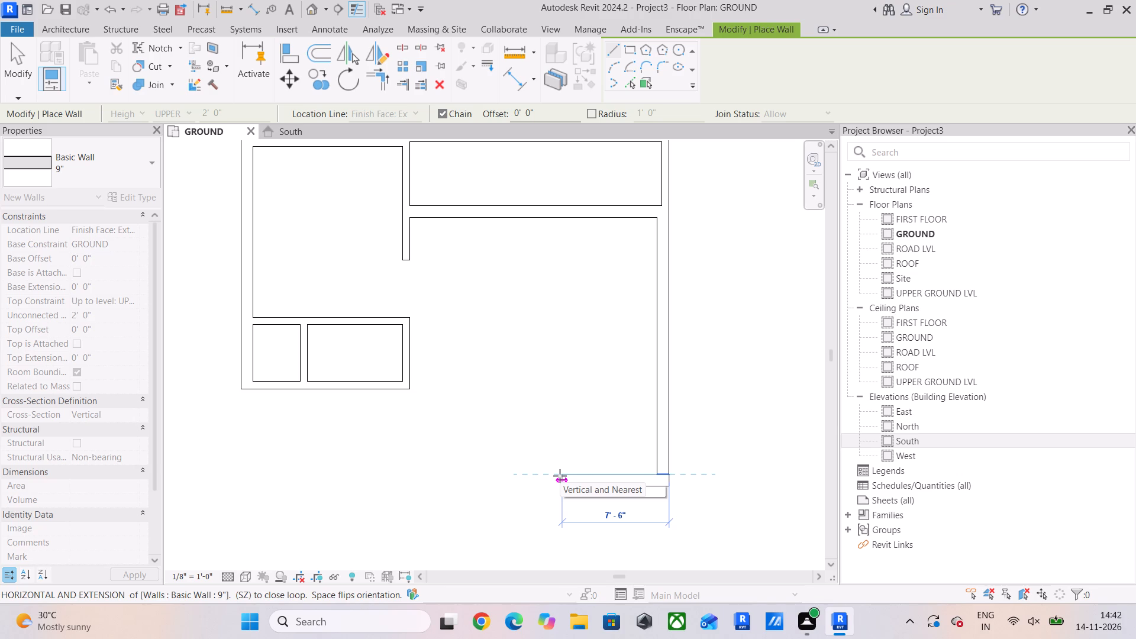
key(1)
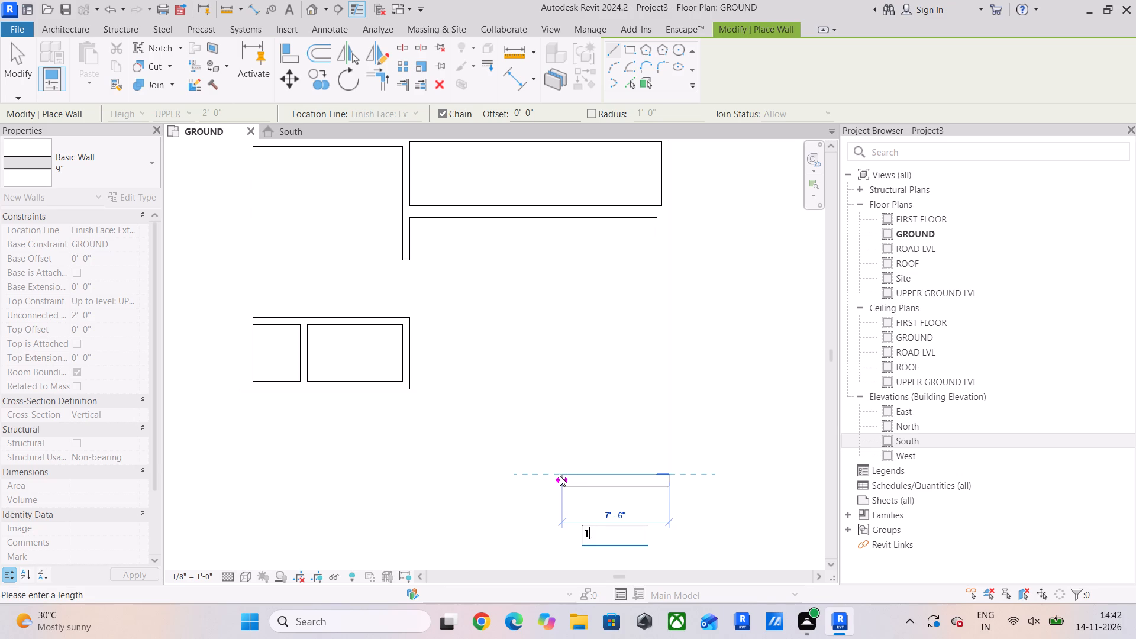
text(4')
key(Return)
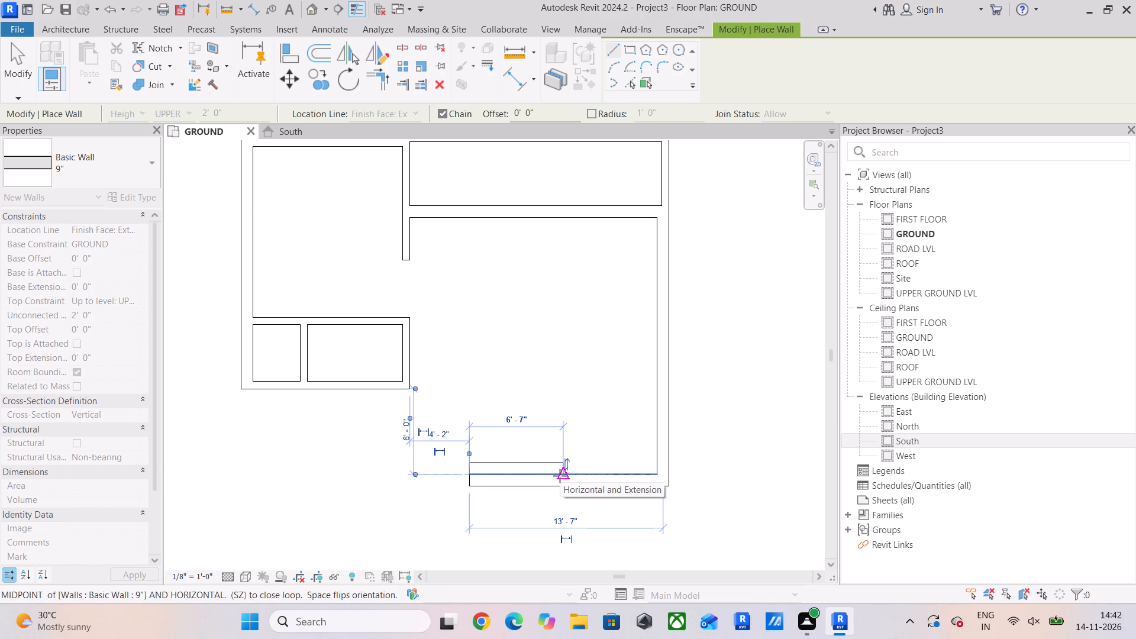
Continue with a 9" wall 10' downward from the 14' wall's left end, with its orientation flipped.
key(space)
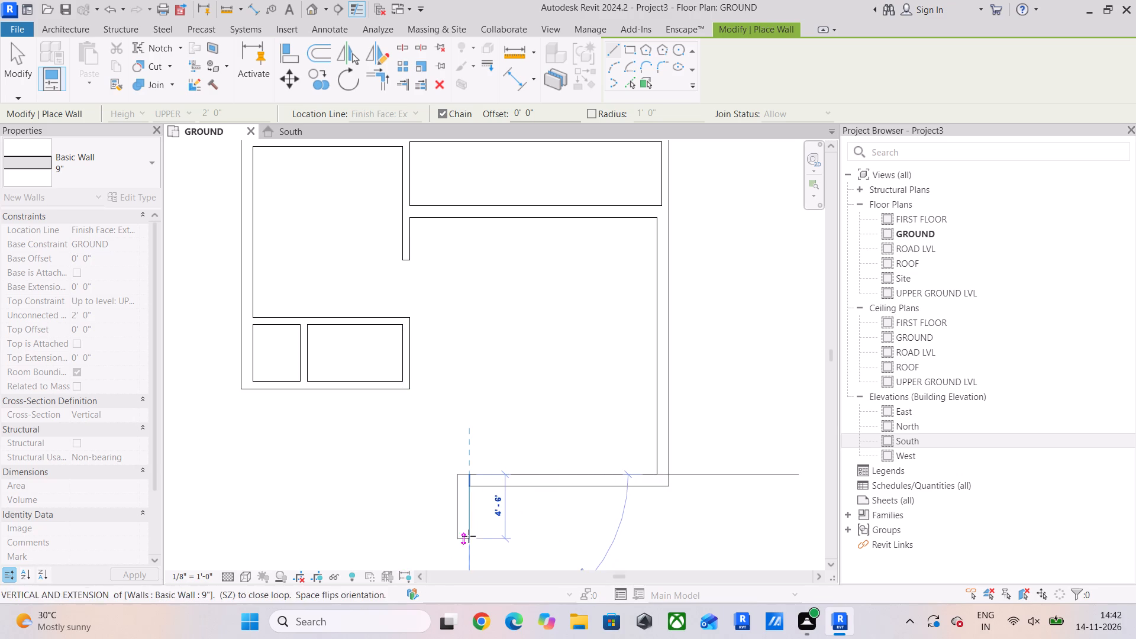
middle_drag(469, 536, 487, 403)
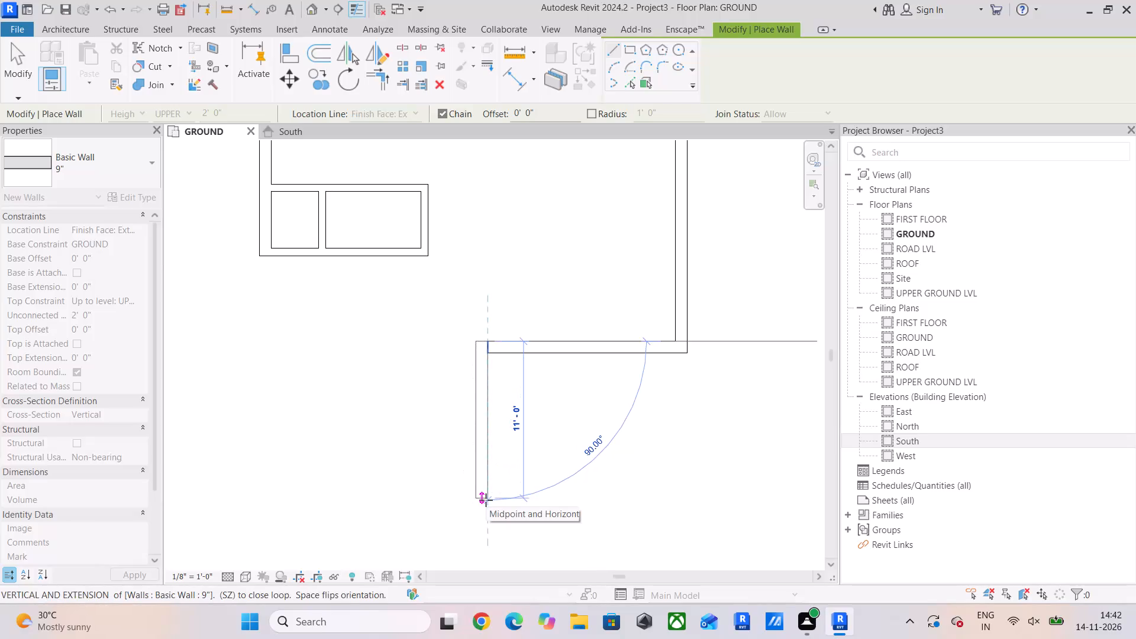
text(10')
key(Return)
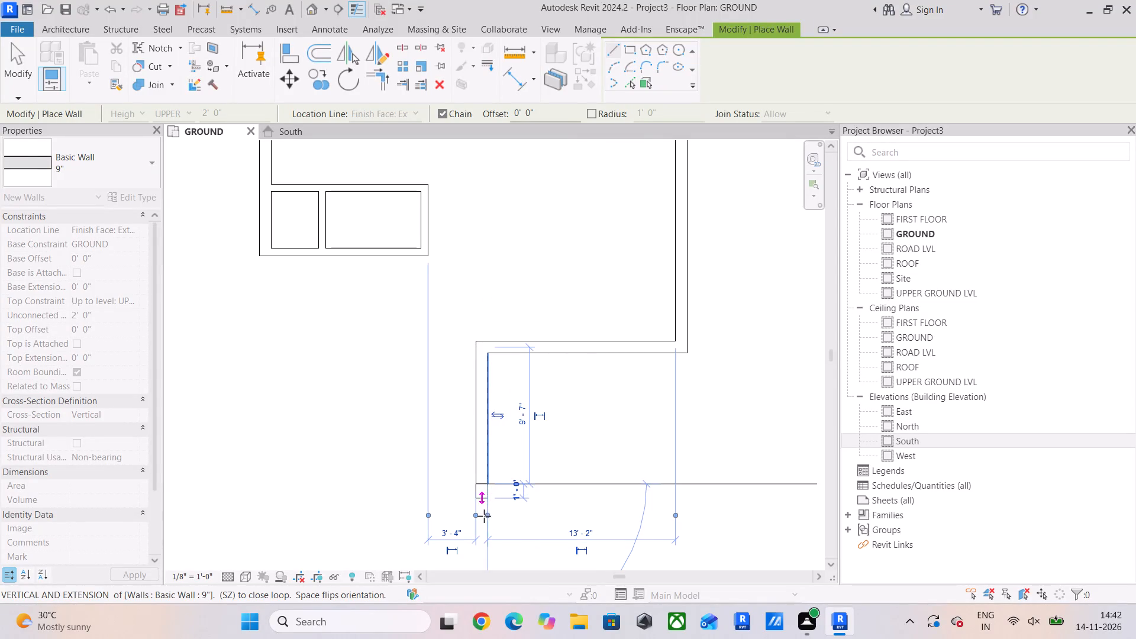
Continue with a 9" wall 14'4" to the left from the 10' wall's lower end, with its orientation flipped.
key(space)
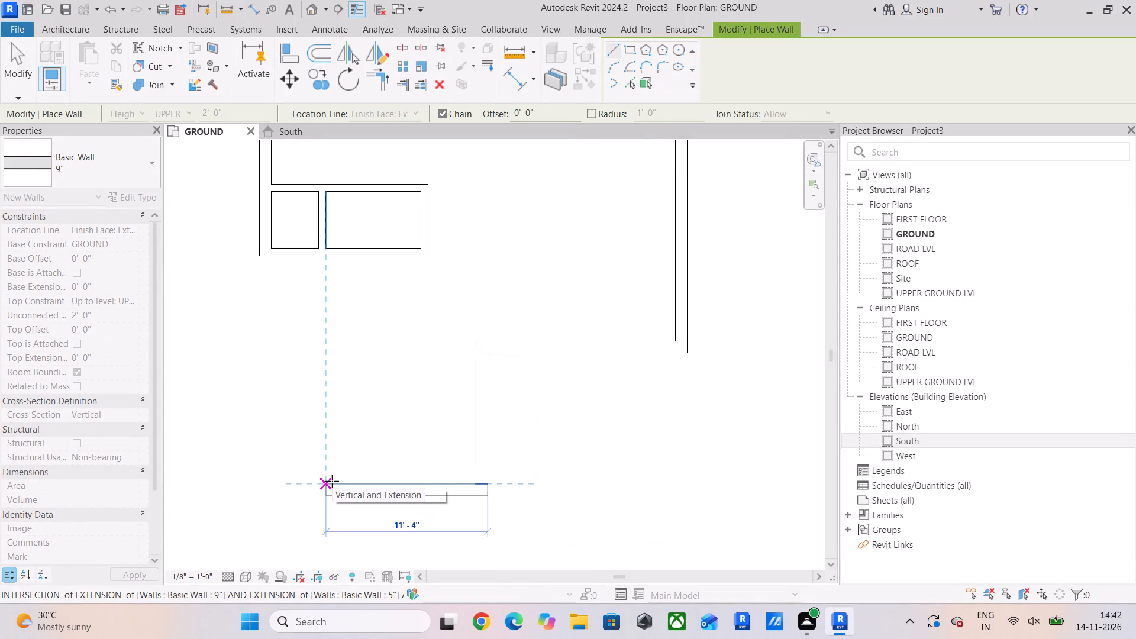
key(1)
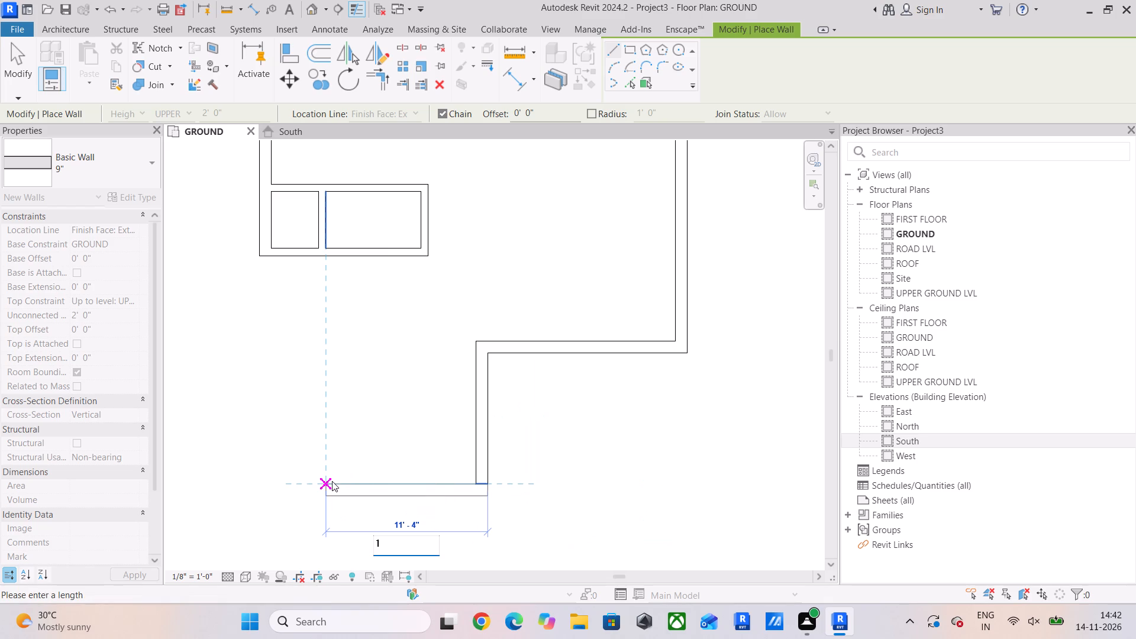
text(4'4")
key(Return)
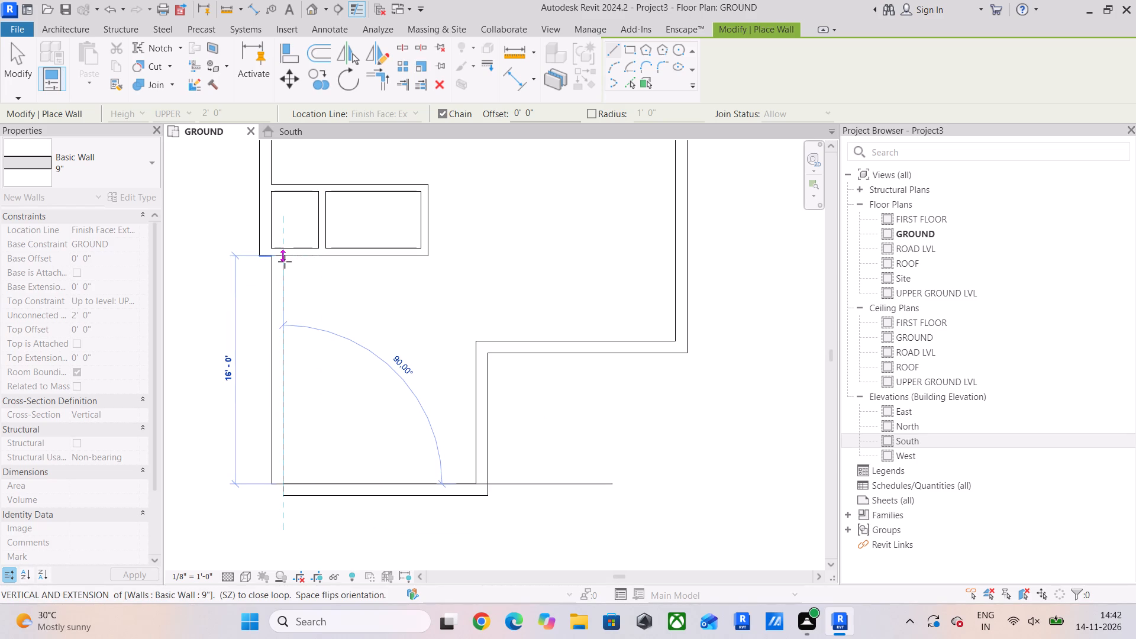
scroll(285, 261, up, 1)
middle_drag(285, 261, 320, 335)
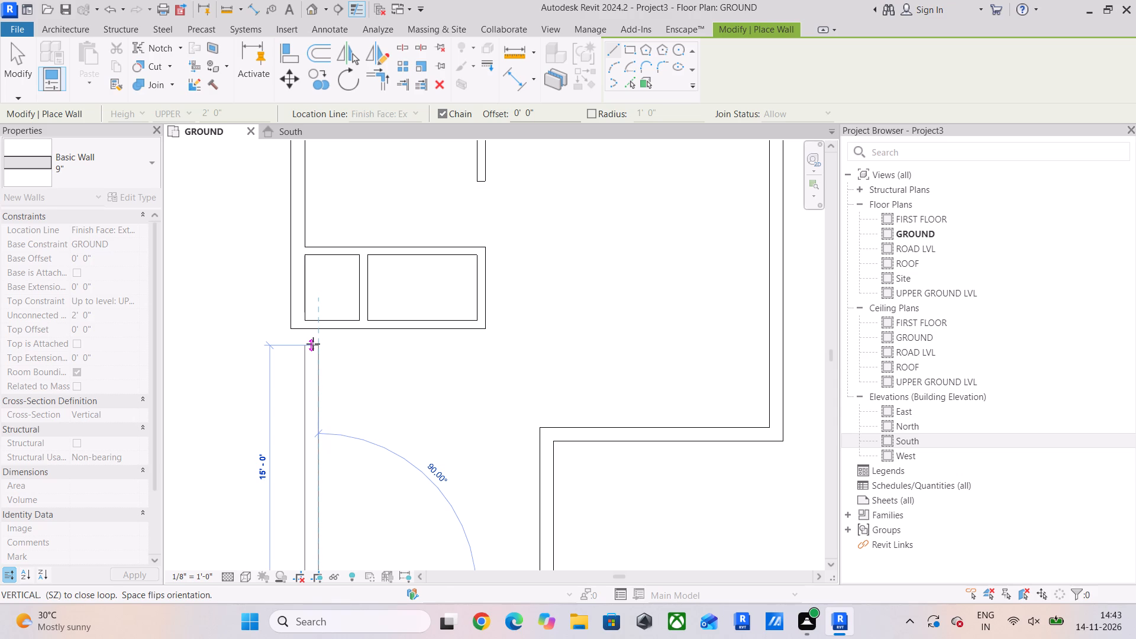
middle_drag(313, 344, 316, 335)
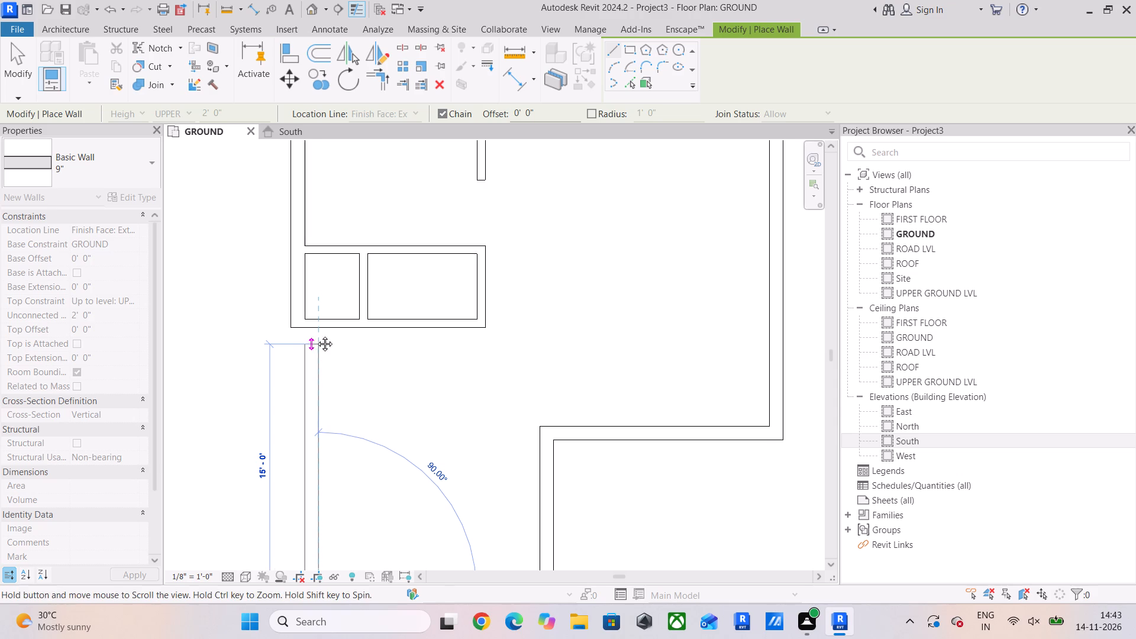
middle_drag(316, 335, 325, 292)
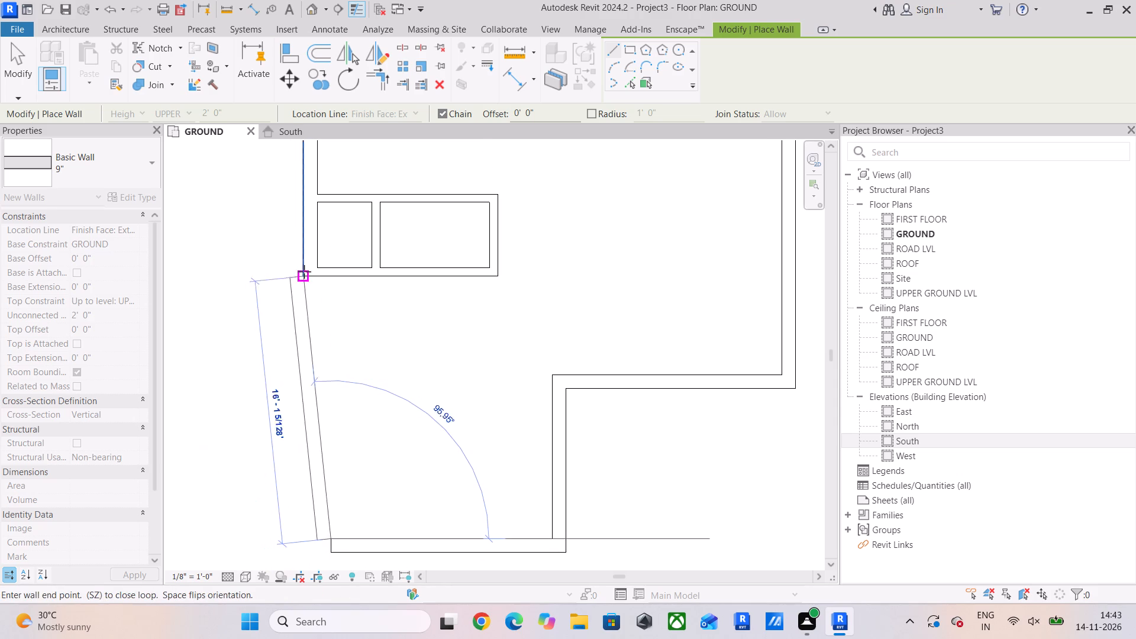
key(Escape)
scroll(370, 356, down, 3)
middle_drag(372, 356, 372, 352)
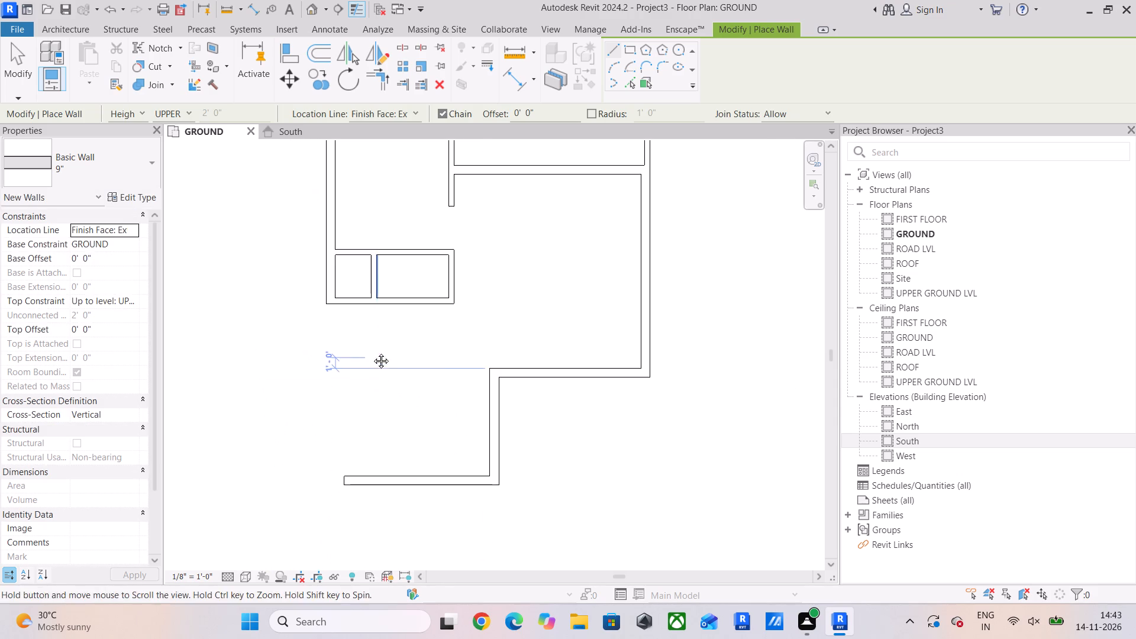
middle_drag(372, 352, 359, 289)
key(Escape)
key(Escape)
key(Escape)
Add an aligned dimension from the small compartments' right outer face to the inner face of the right 9" wall.
middle_drag(538, 353, 472, 431)
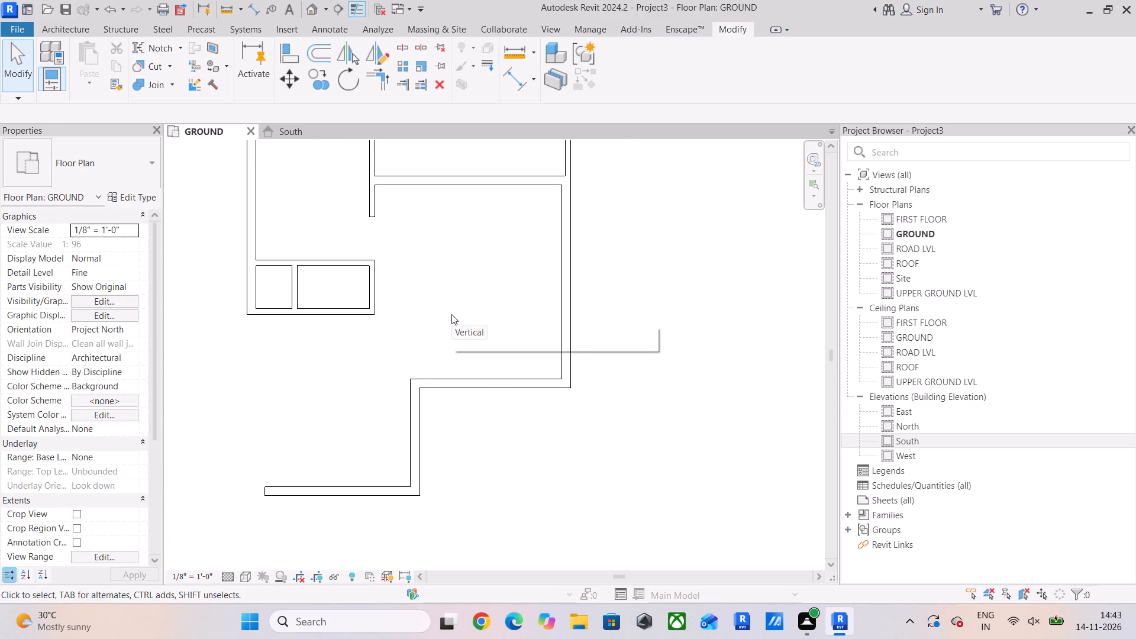
middle_drag(427, 320, 421, 374)
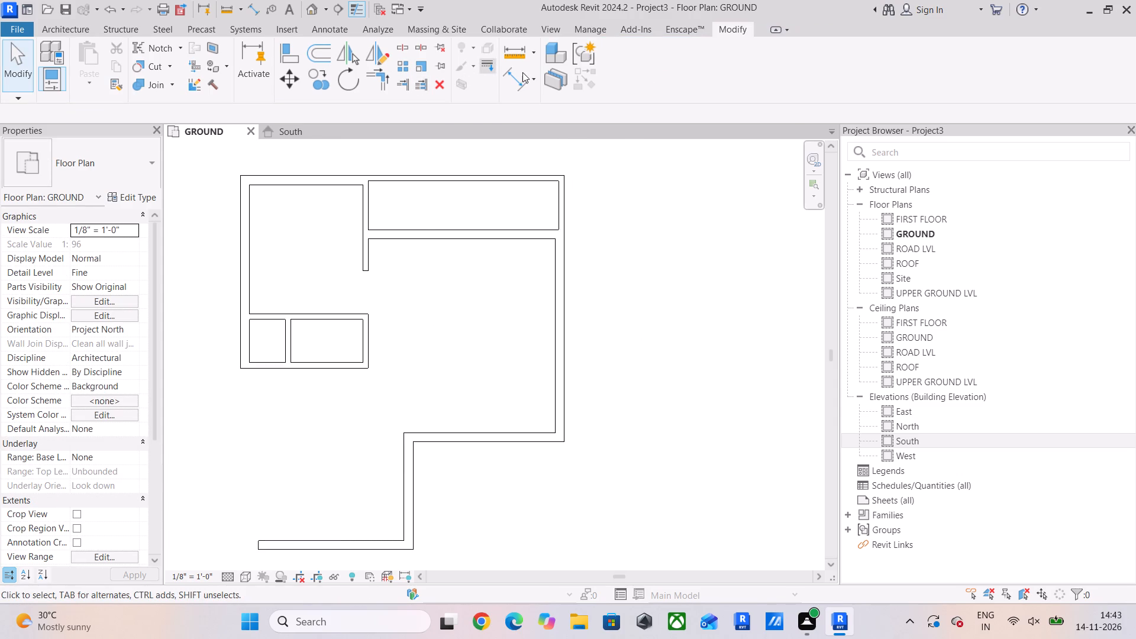
click(522, 72)
click(374, 338)
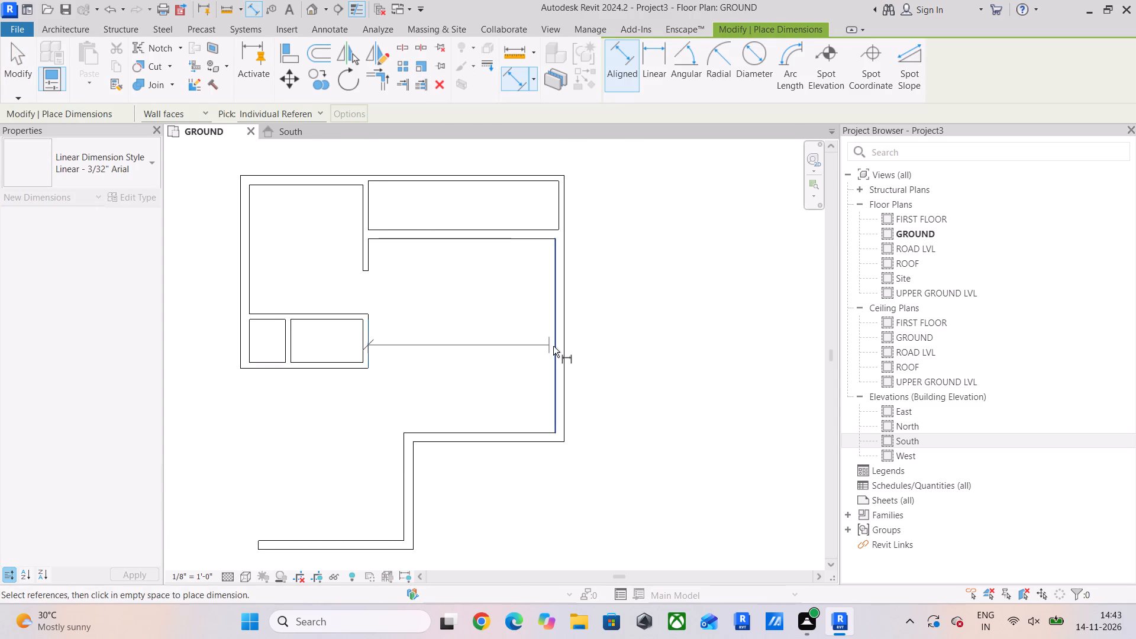
drag(553, 346, 547, 350)
click(488, 374)
scroll(444, 365, up, 4)
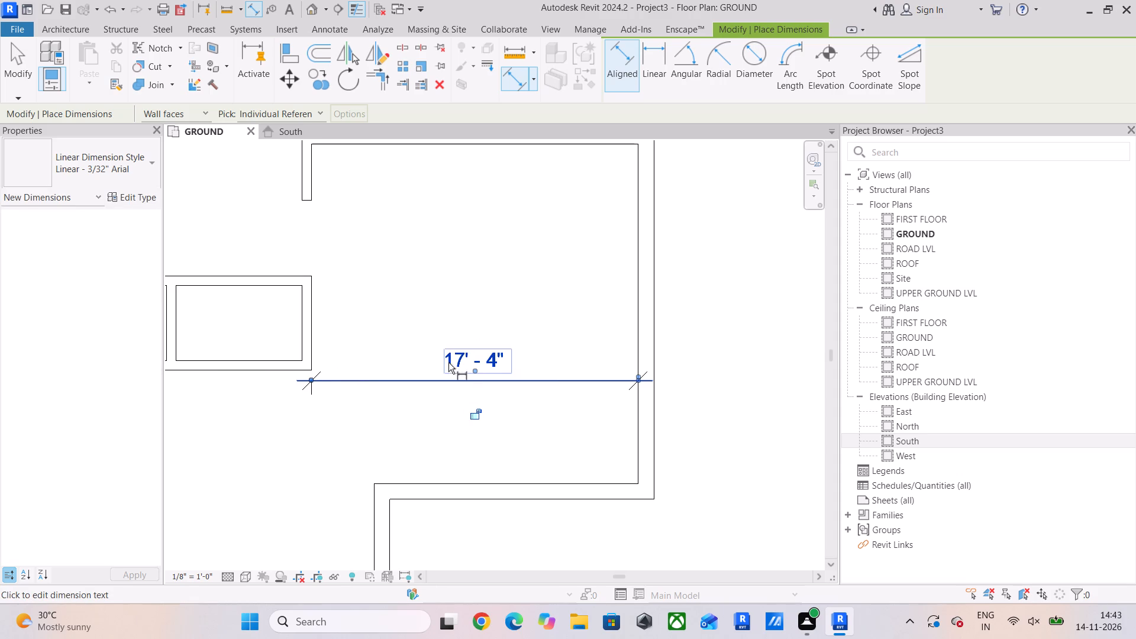
scroll(448, 363, down, 4)
middle_drag(463, 363, 456, 407)
scroll(463, 399, up, 3)
key(Escape)
click(595, 354)
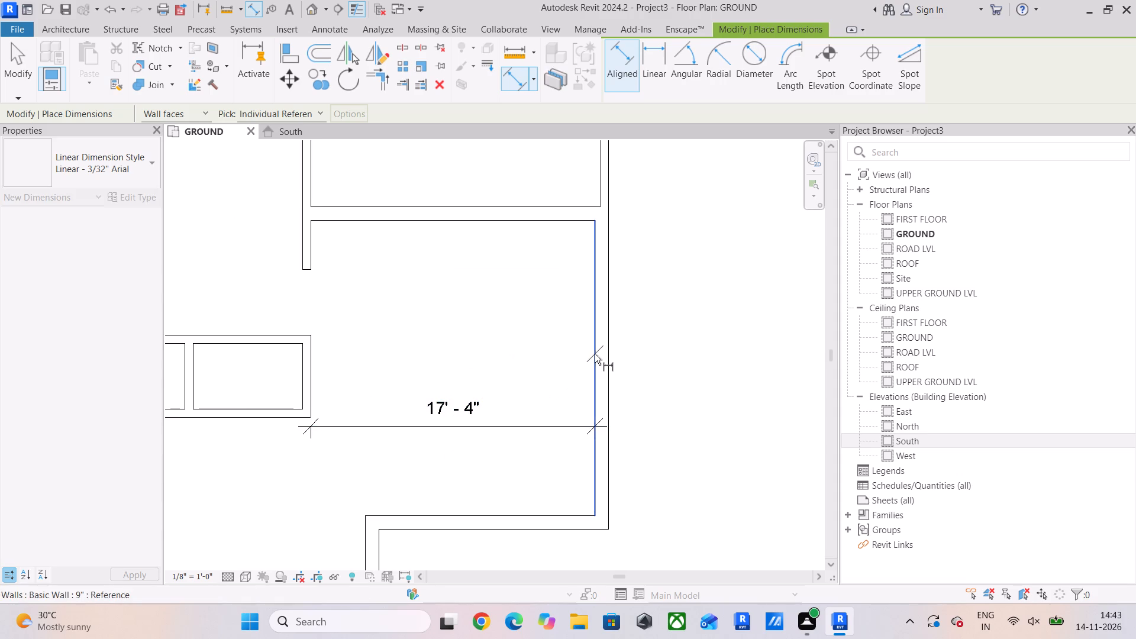
key(Escape)
key(Escape)
Move the right 9" wall by setting its dimension to the small compartments to 17'8".
click(608, 351)
click(463, 409)
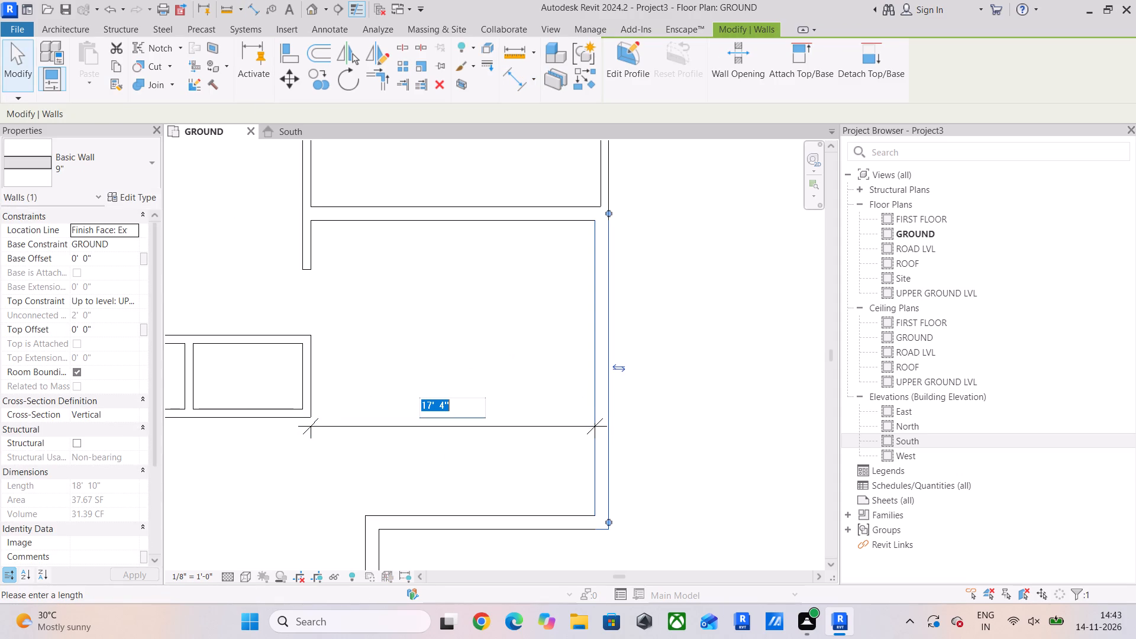
key(1)
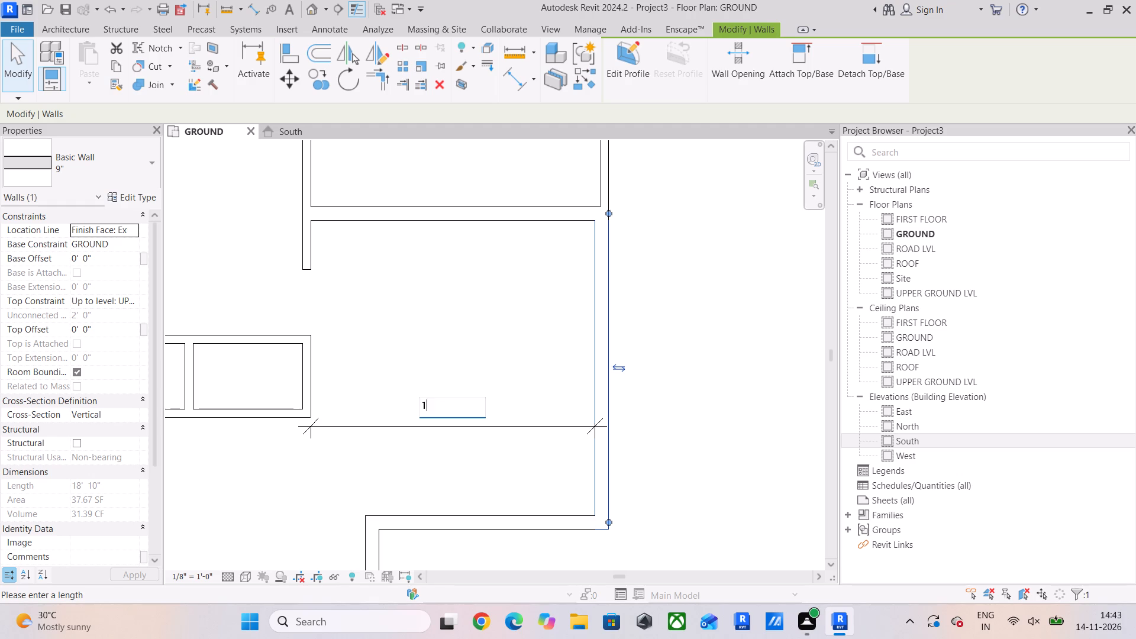
text(7')
text(8")
key(Return)
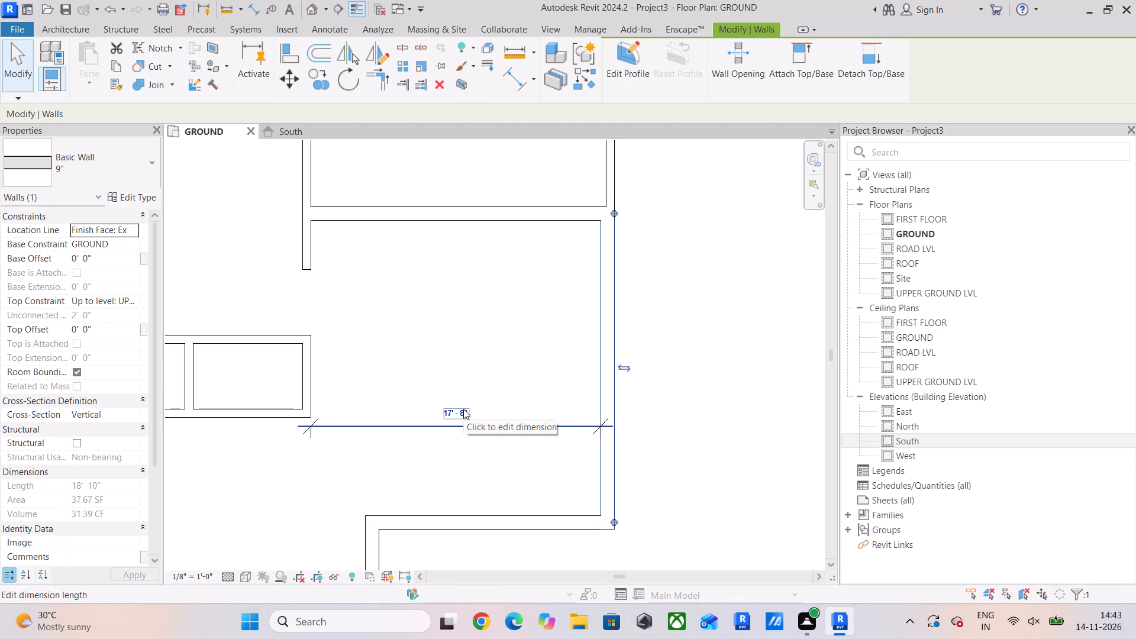
middle_drag(502, 358, 561, 327)
middle_drag(550, 321, 545, 457)
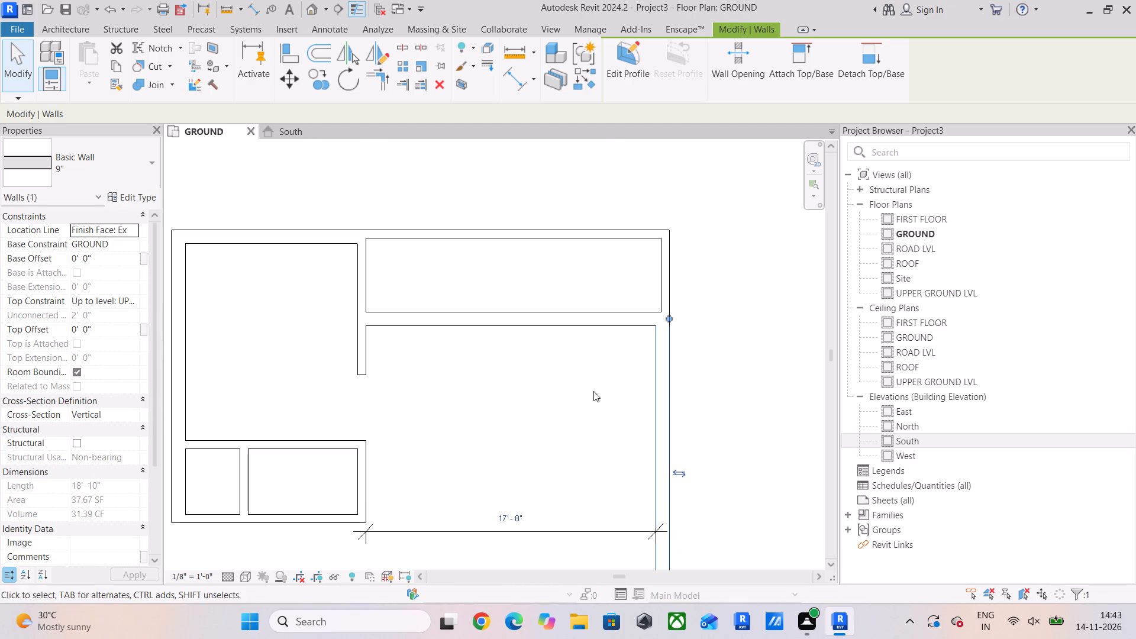
click(601, 275)
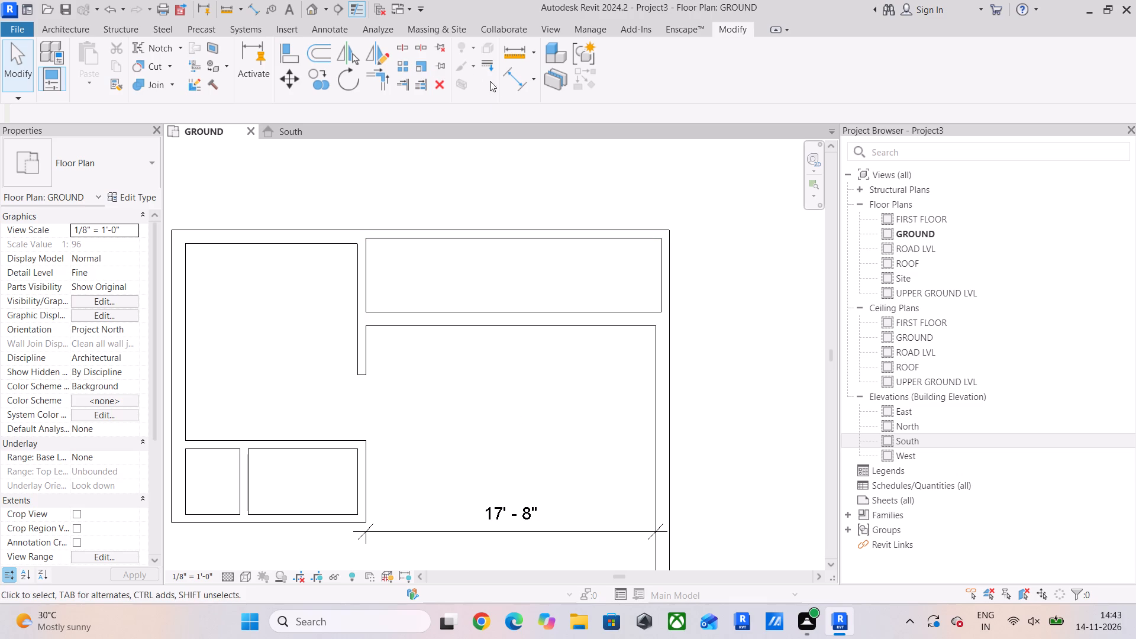
Add an aligned dimension across the clear depth of the long upper-right compartment, between its bottom and top walls.
click(516, 82)
click(526, 306)
click(535, 243)
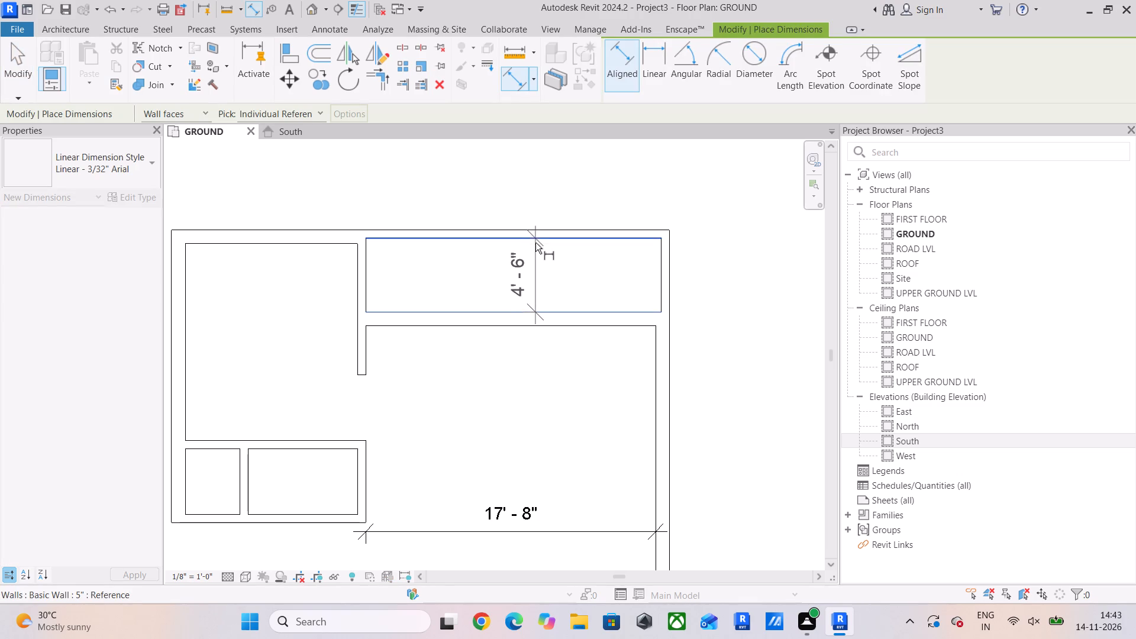
click(521, 253)
scroll(515, 259, up, 4)
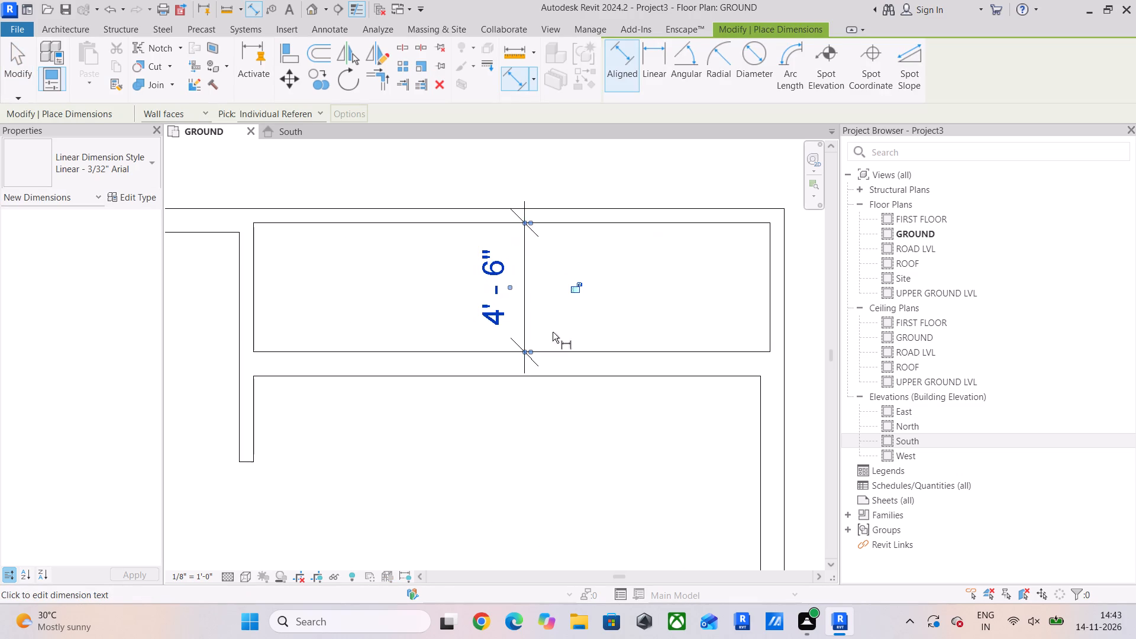
key(Escape)
key(Escape)
Move the 9" wall below the long upper-right compartment by setting the compartment's clear depth to 5'.
click(592, 362)
click(515, 296)
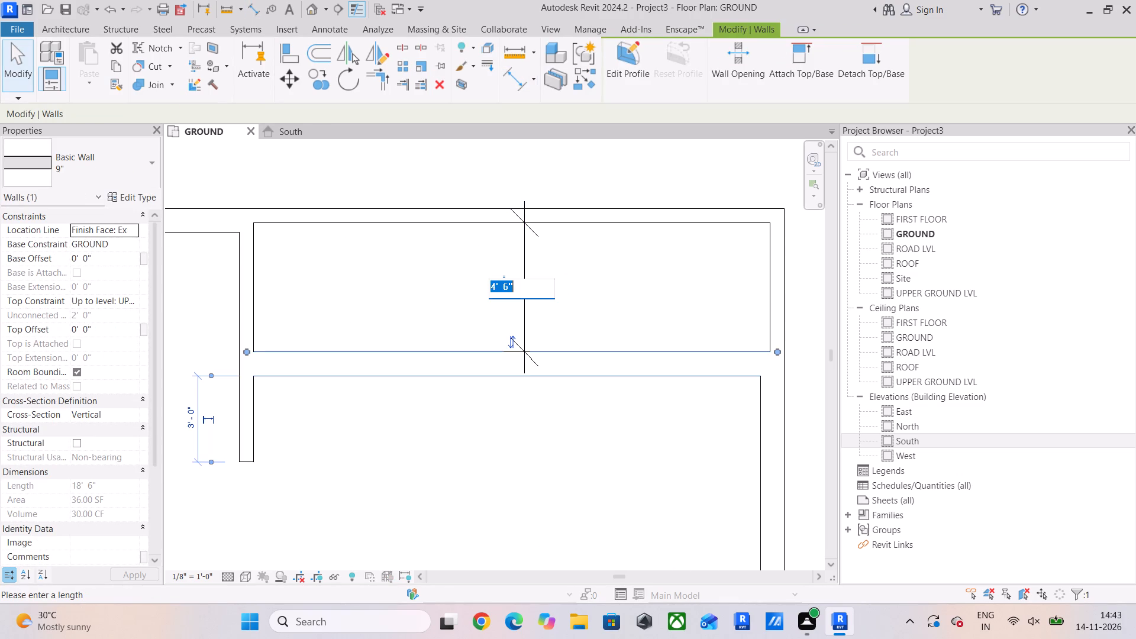
text(5')
key(Return)
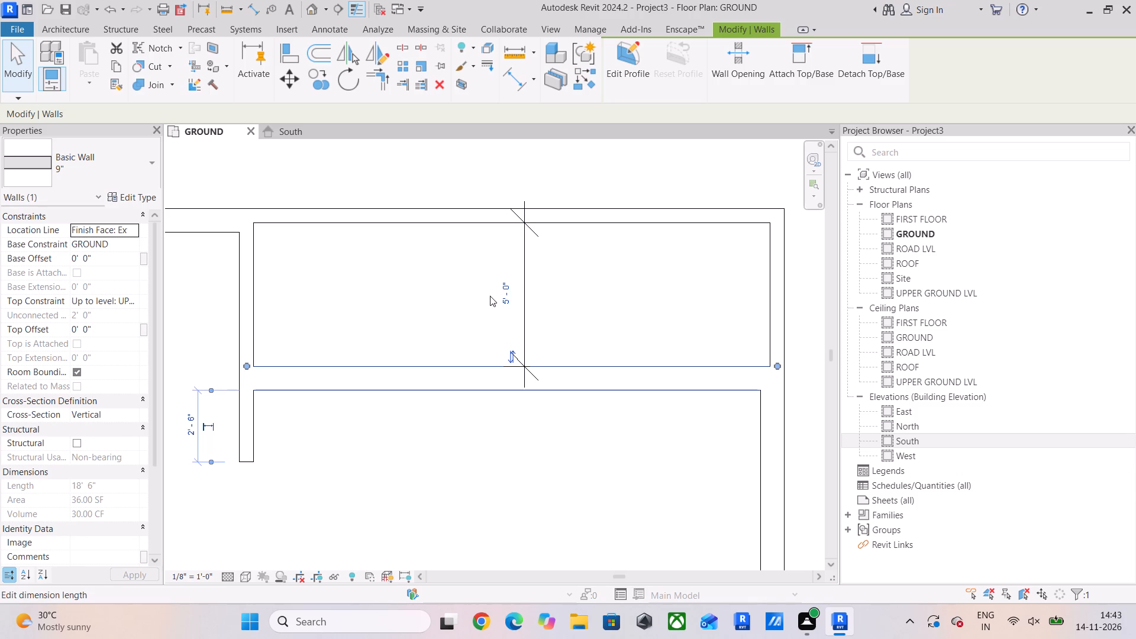
key(Escape)
Add aligned dimensions across the clear width and clear depth of the upper-left room.
scroll(525, 299, down, 6)
middle_drag(525, 299, 544, 293)
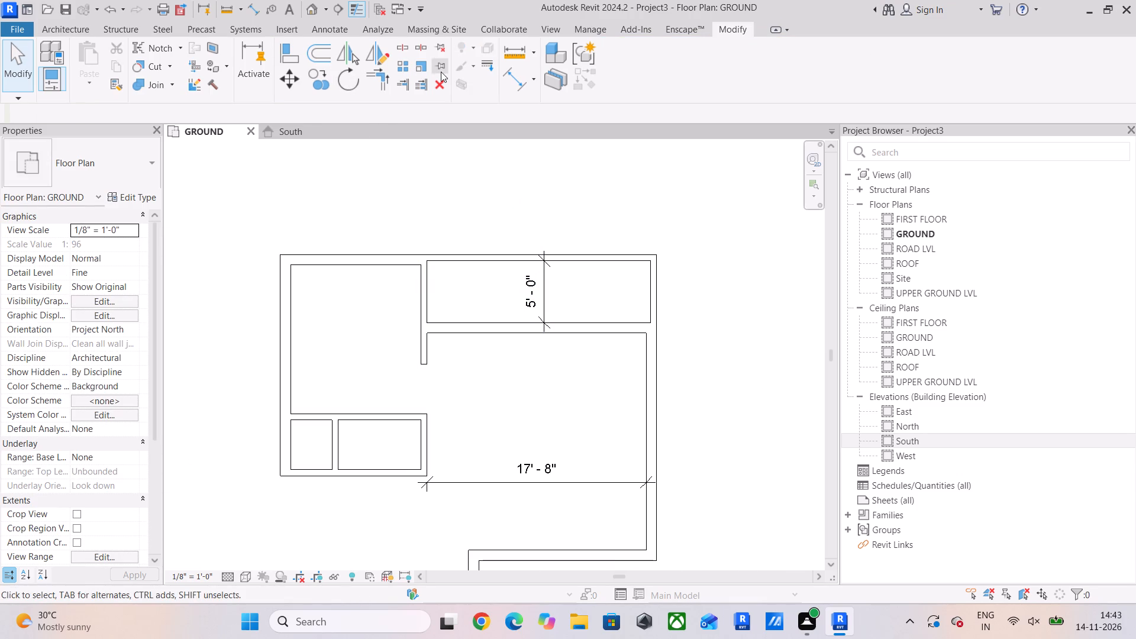
click(521, 72)
drag(419, 300, 411, 301)
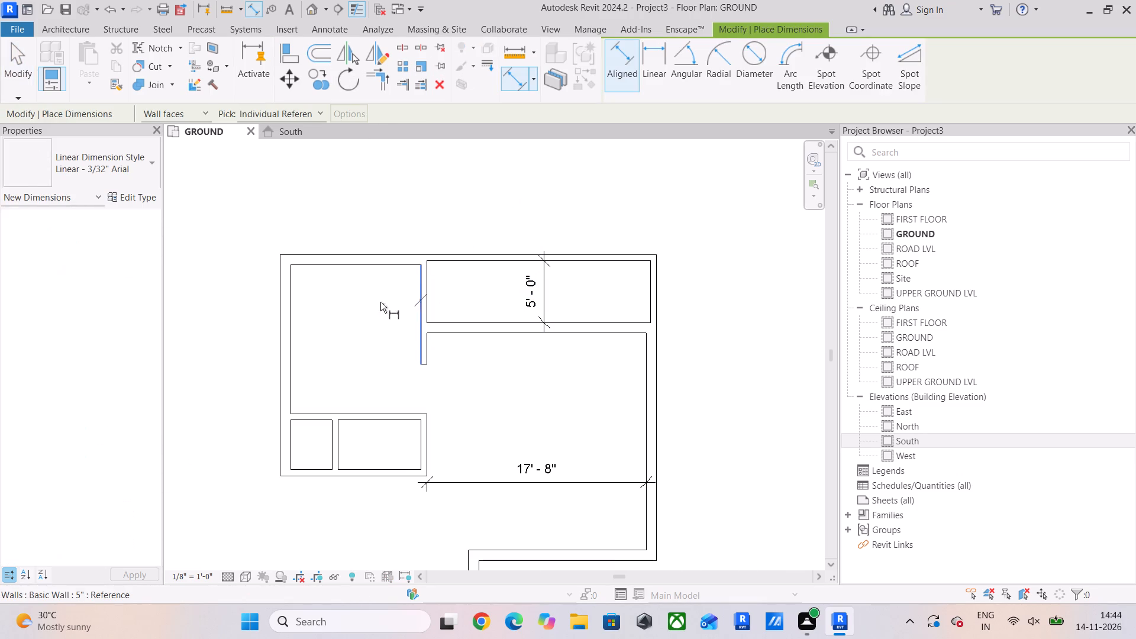
click(289, 309)
click(314, 311)
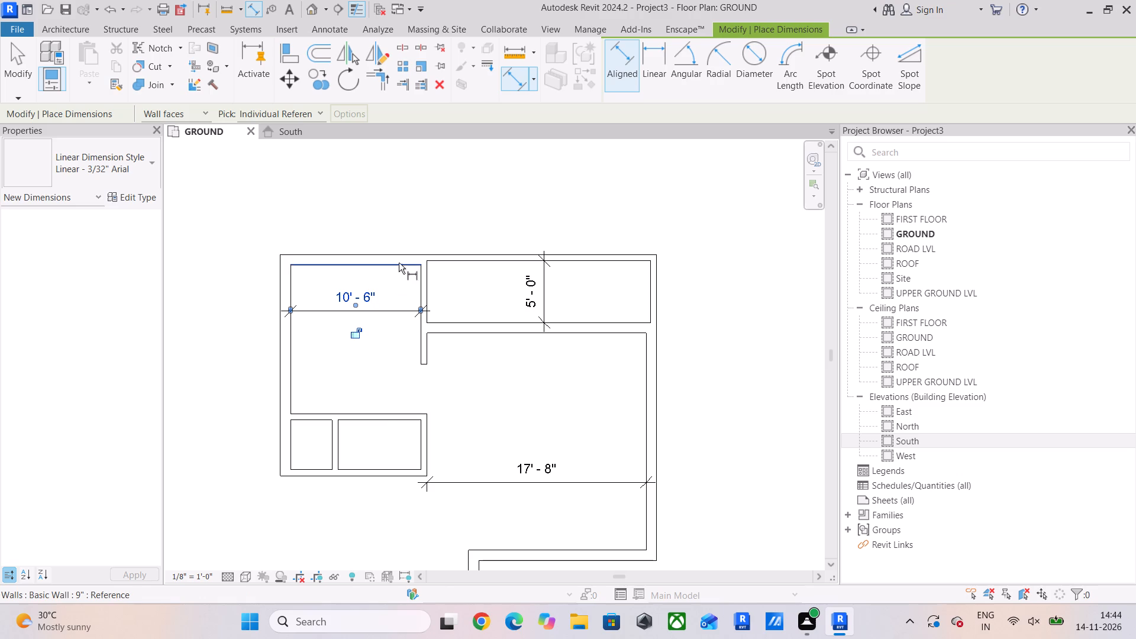
click(398, 267)
click(399, 410)
click(392, 385)
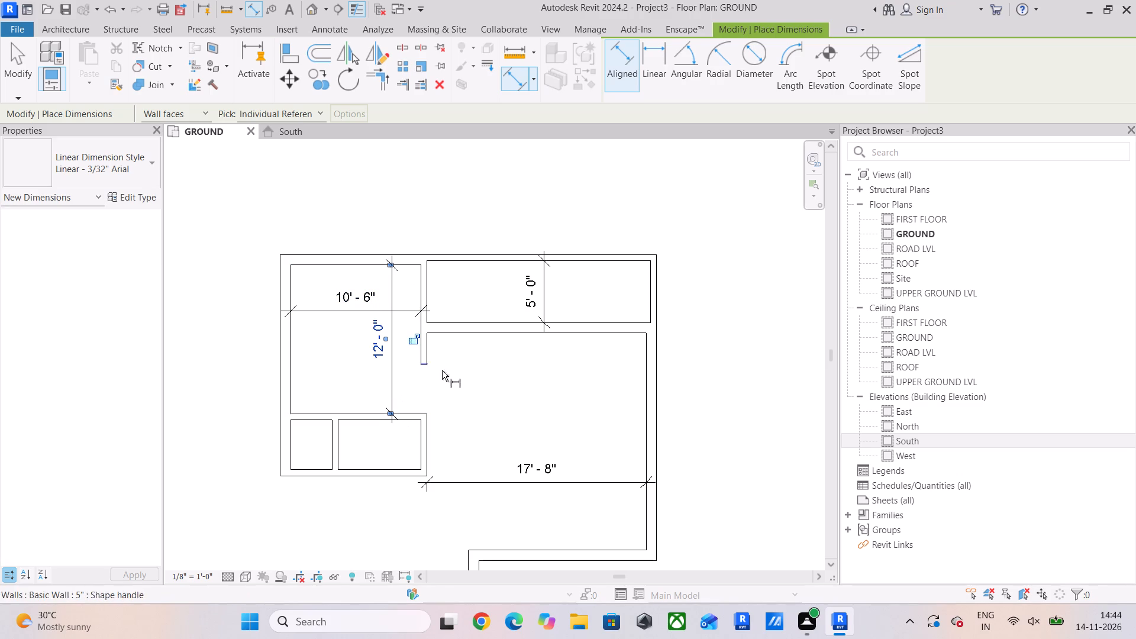
Add aligned dimensions across the clear depth and clear width of the wider small compartment.
middle_drag(466, 376, 466, 316)
scroll(390, 388, up, 4)
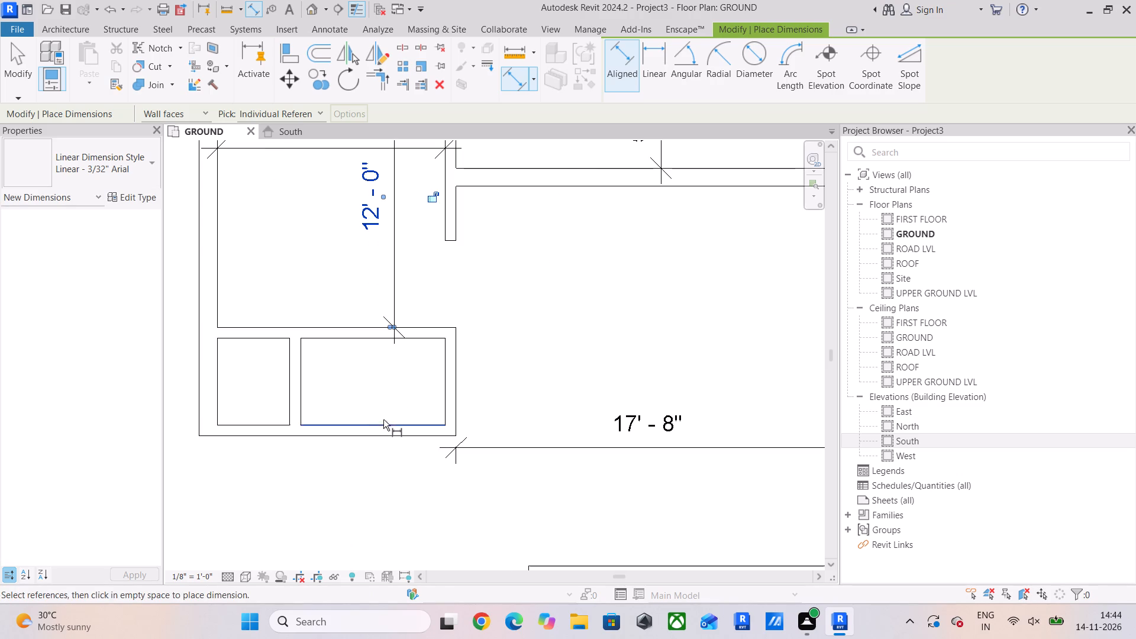
click(383, 419)
click(359, 342)
click(375, 379)
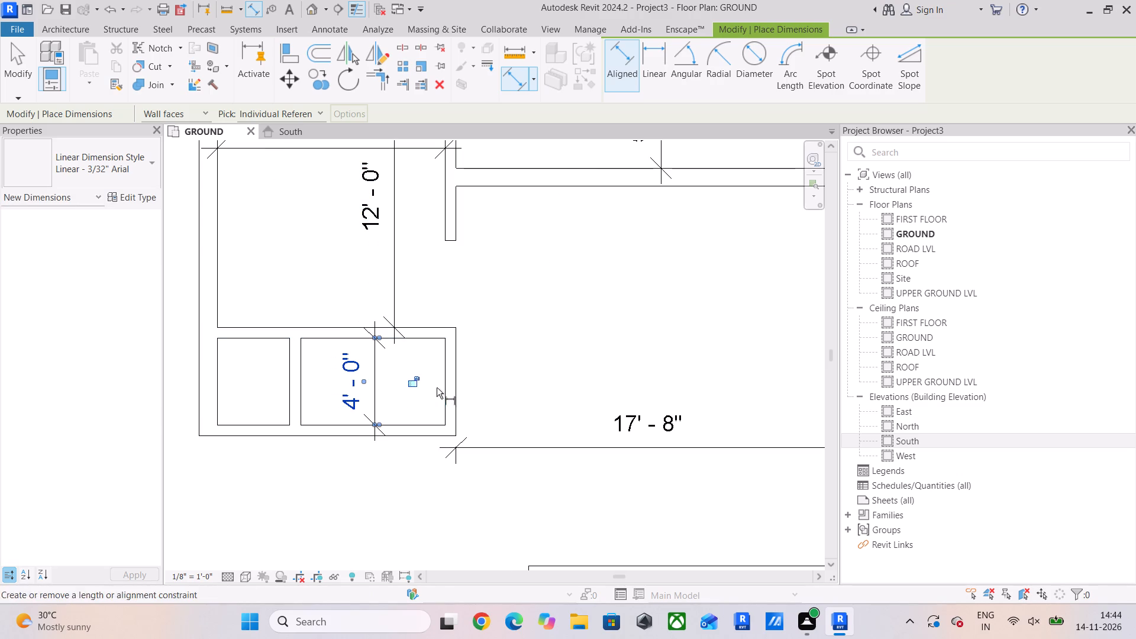
drag(441, 400, 434, 401)
click(304, 389)
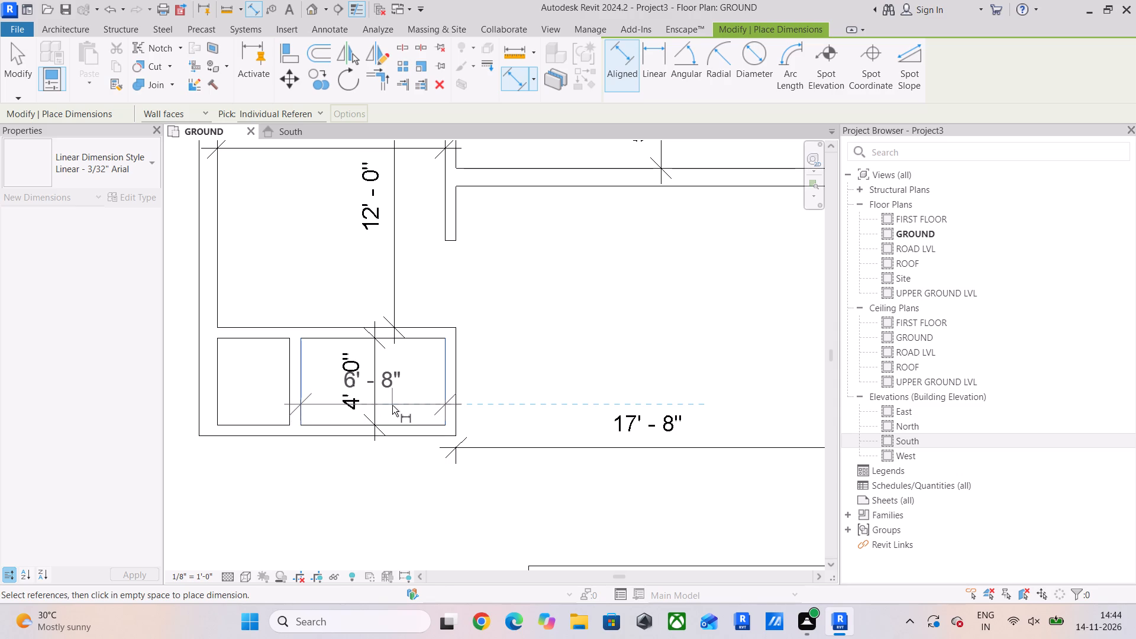
scroll(382, 401, up, 5)
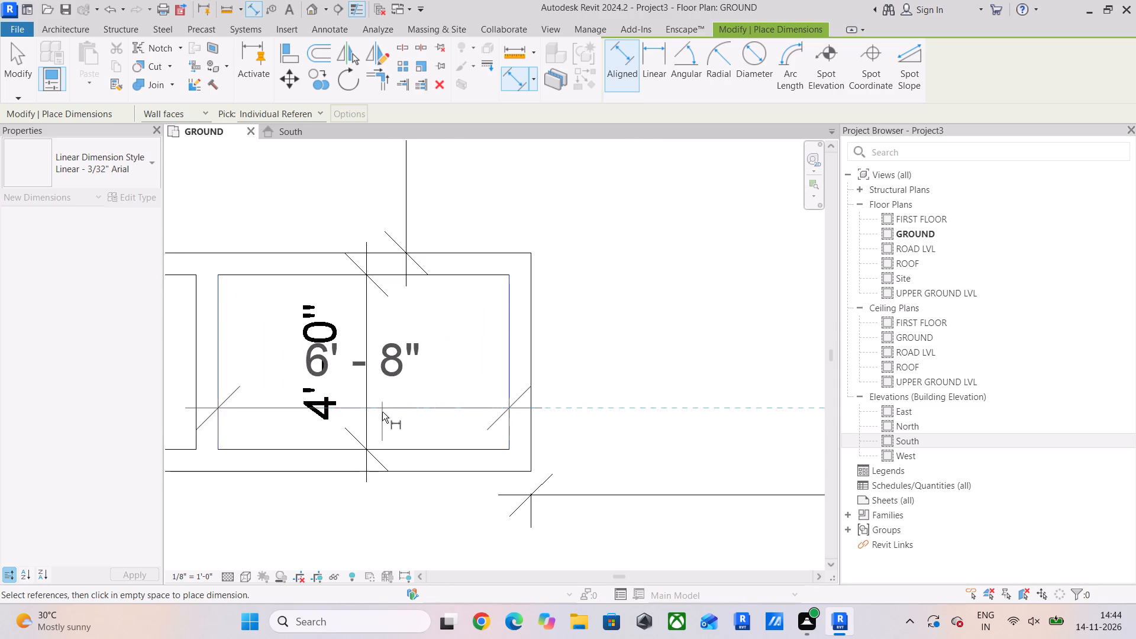
click(431, 412)
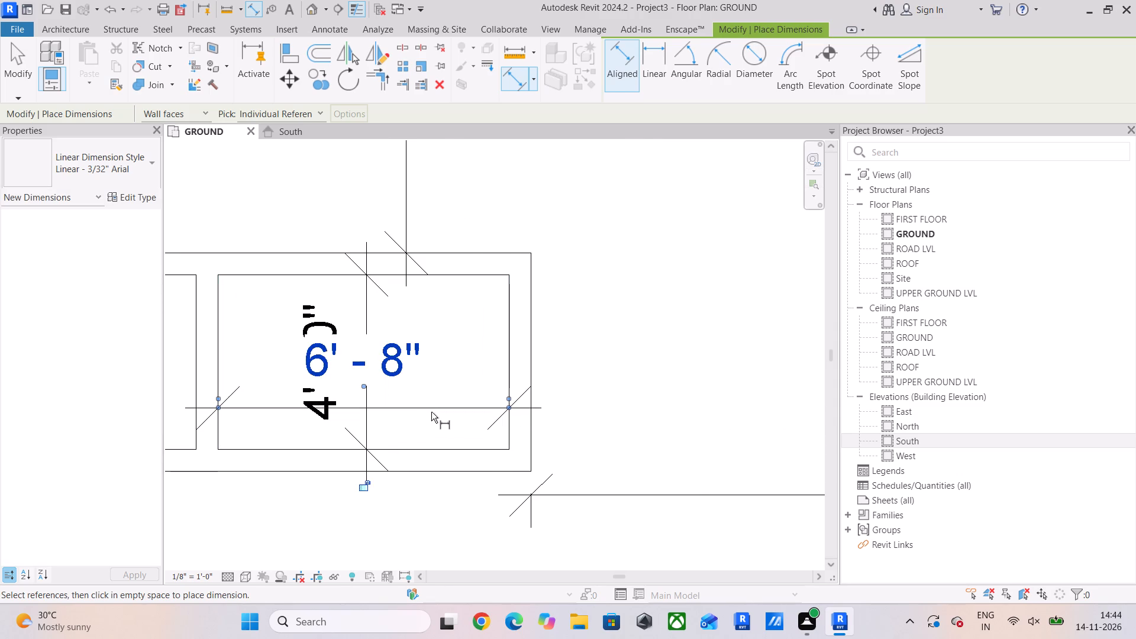
middle_drag(412, 413, 576, 417)
key(Escape)
key(Escape)
Move the 5" partition between the small compartments by setting the wider compartment's clear width to 7'2".
click(376, 355)
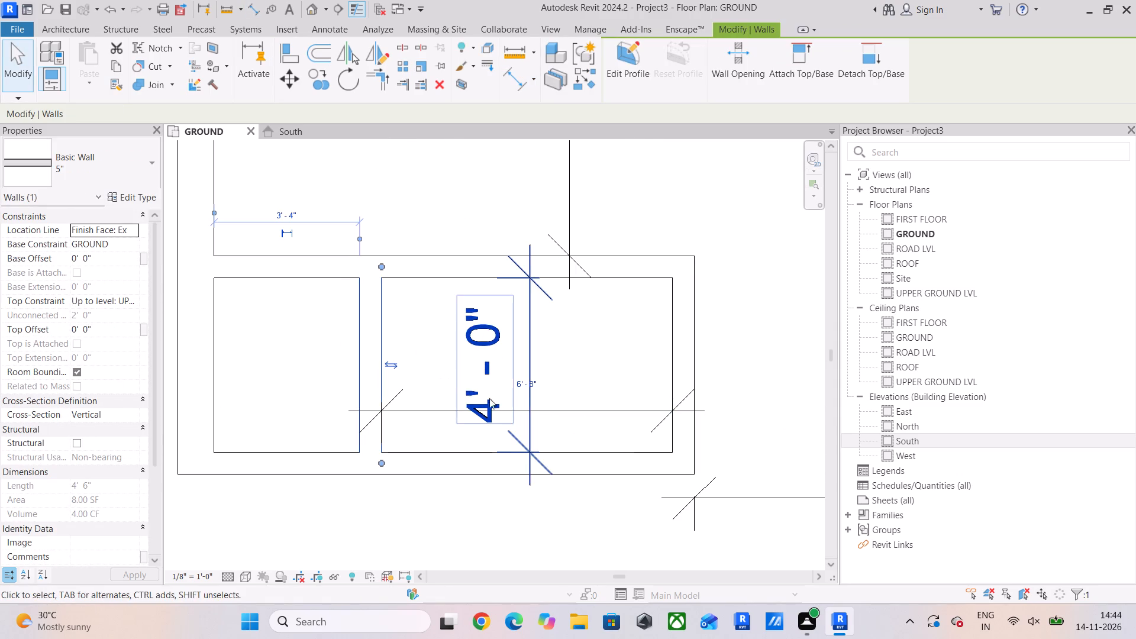
click(517, 386)
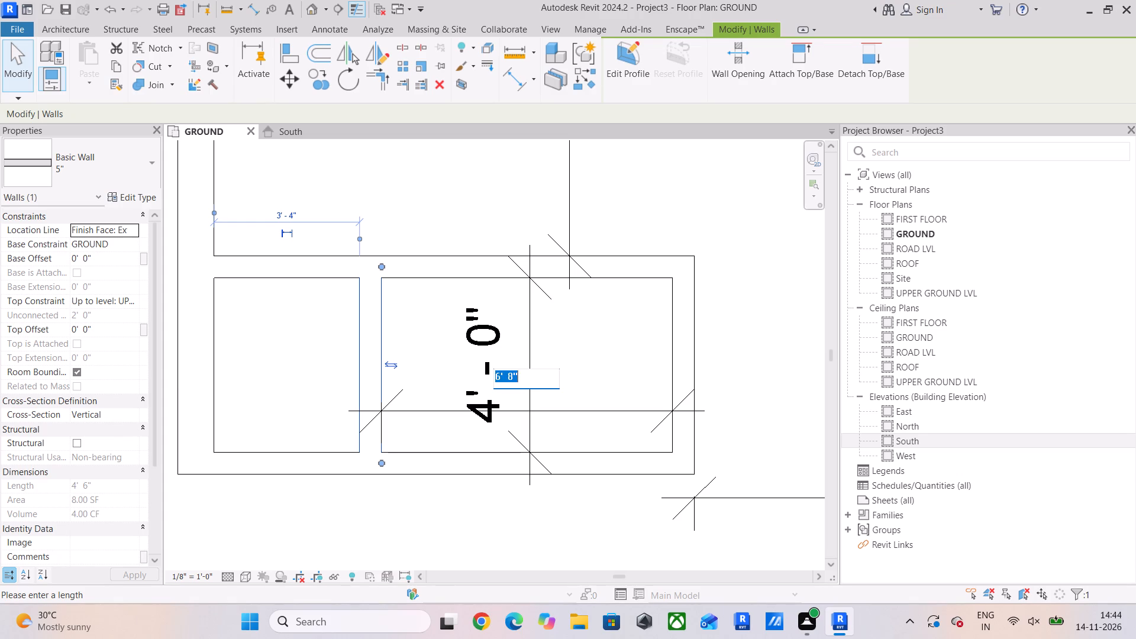
text(7')
text(2")
key(Return)
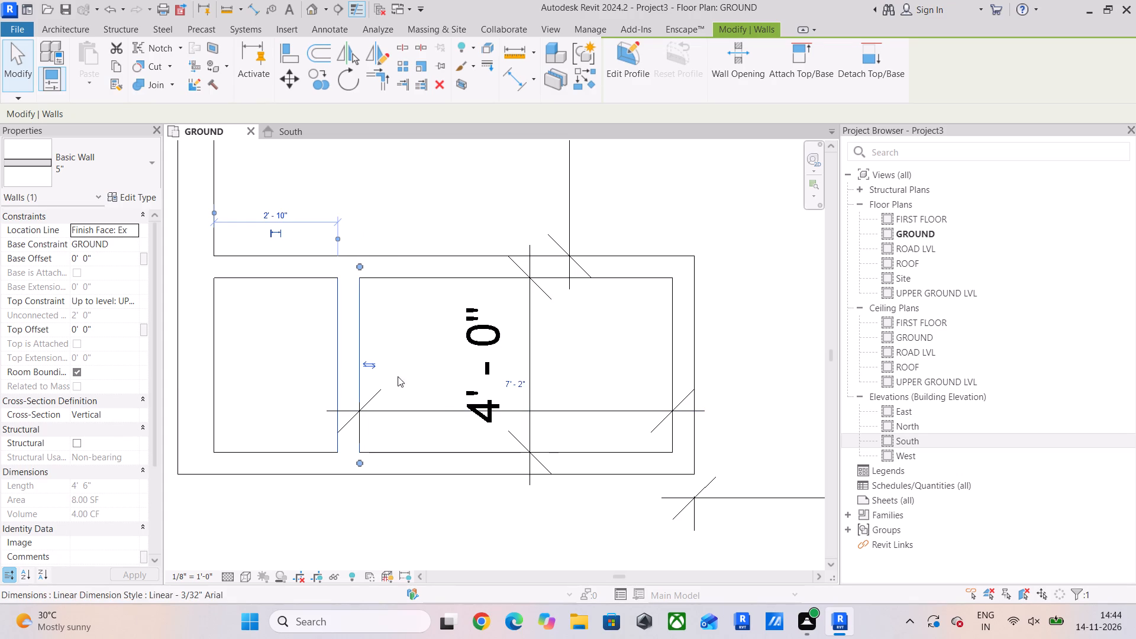
key(Escape)
Move the wider small compartment's depth dimension sideways, close to the compartment's right wall.
scroll(409, 348, down, 3)
middle_drag(411, 351, 411, 373)
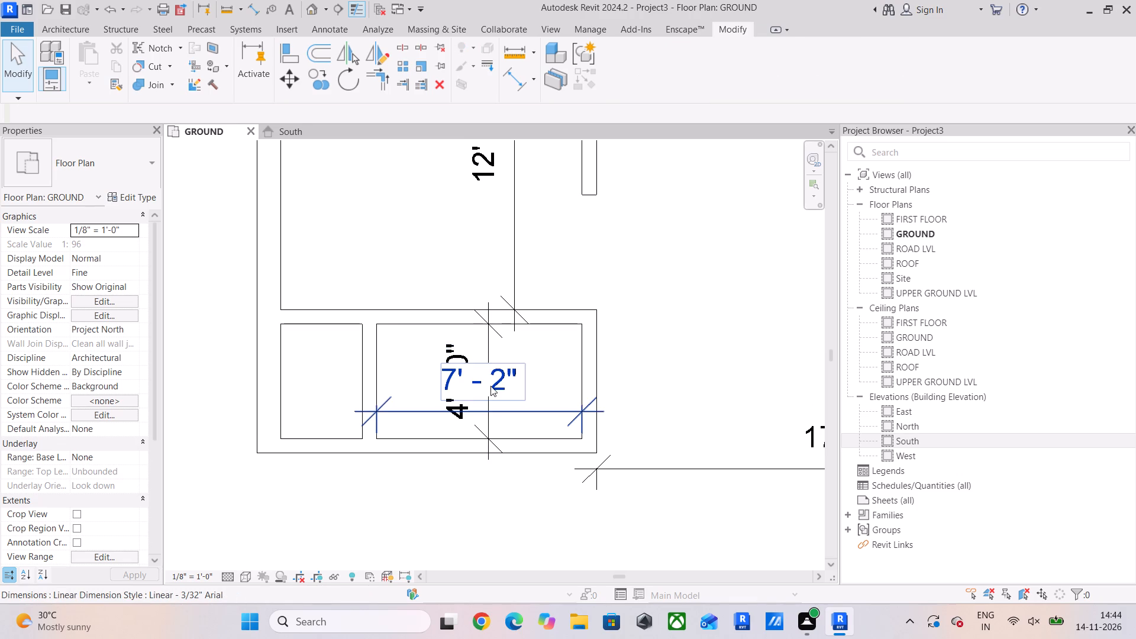
click(490, 385)
drag(489, 354, 537, 356)
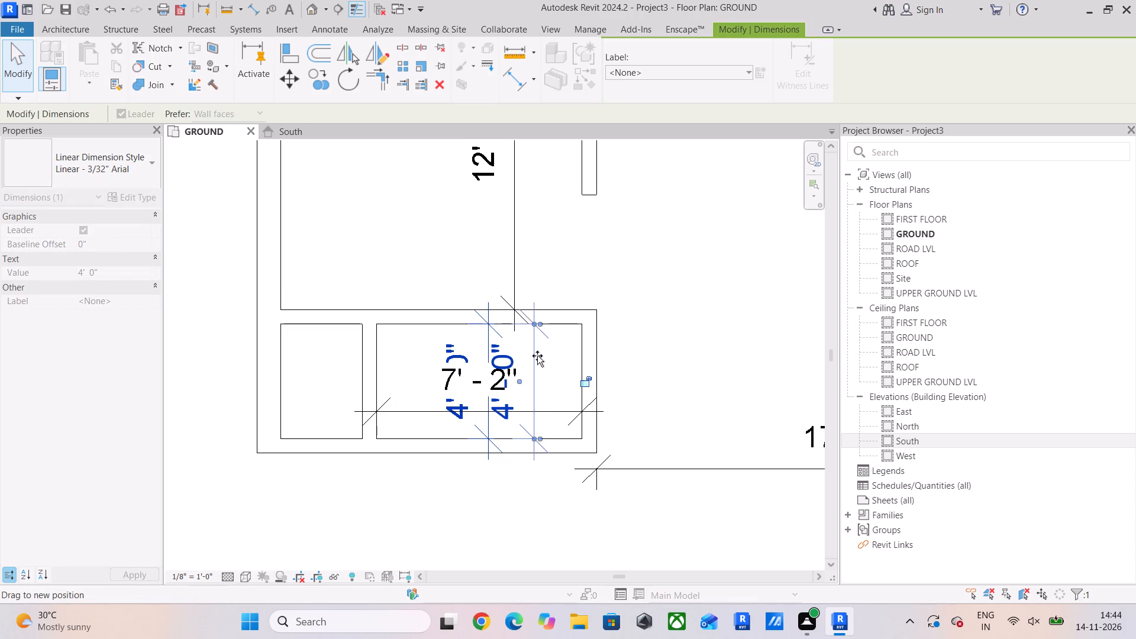
drag(537, 356, 560, 356)
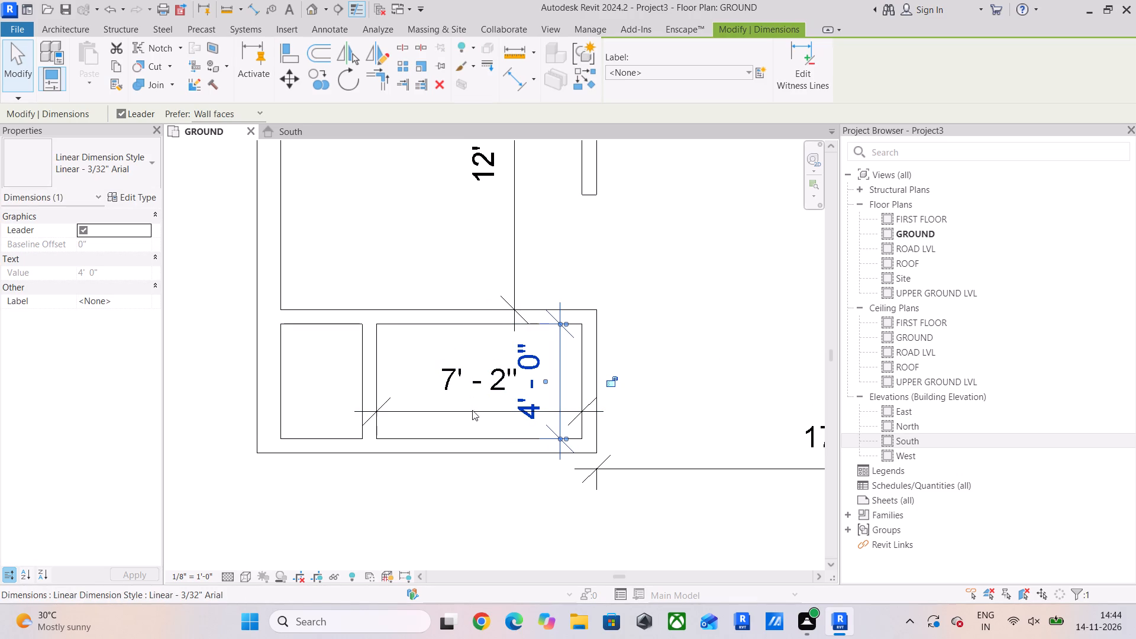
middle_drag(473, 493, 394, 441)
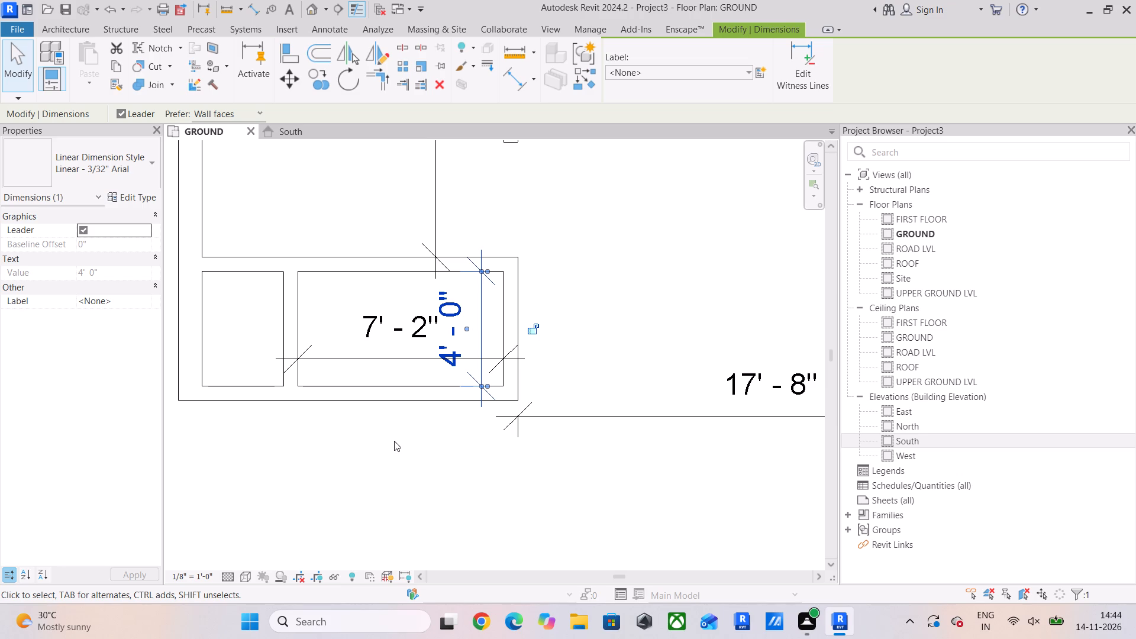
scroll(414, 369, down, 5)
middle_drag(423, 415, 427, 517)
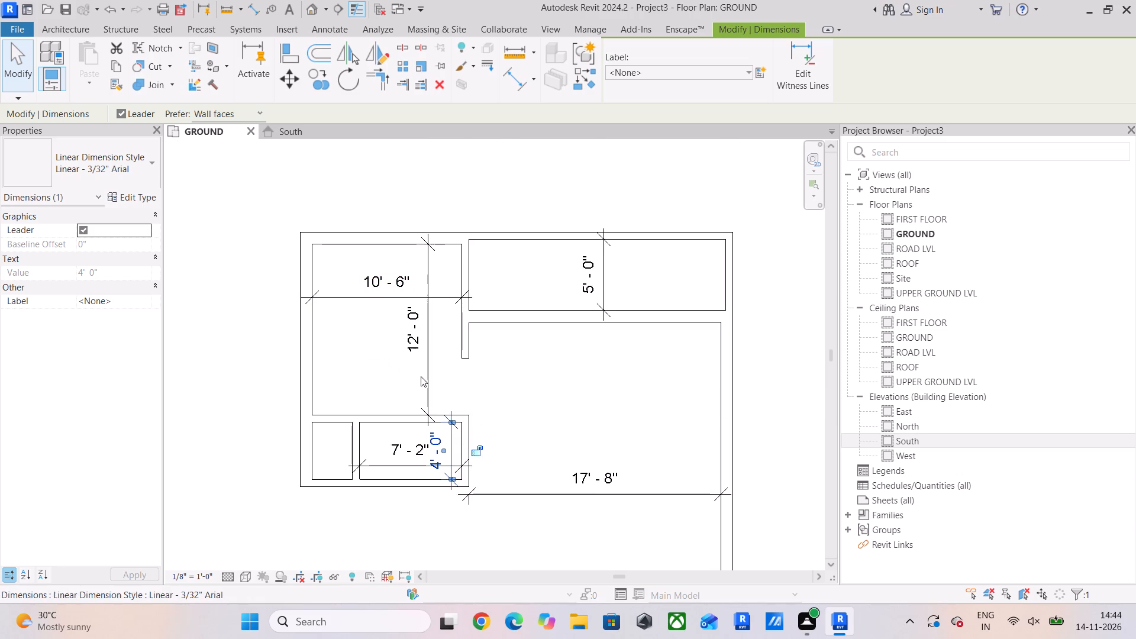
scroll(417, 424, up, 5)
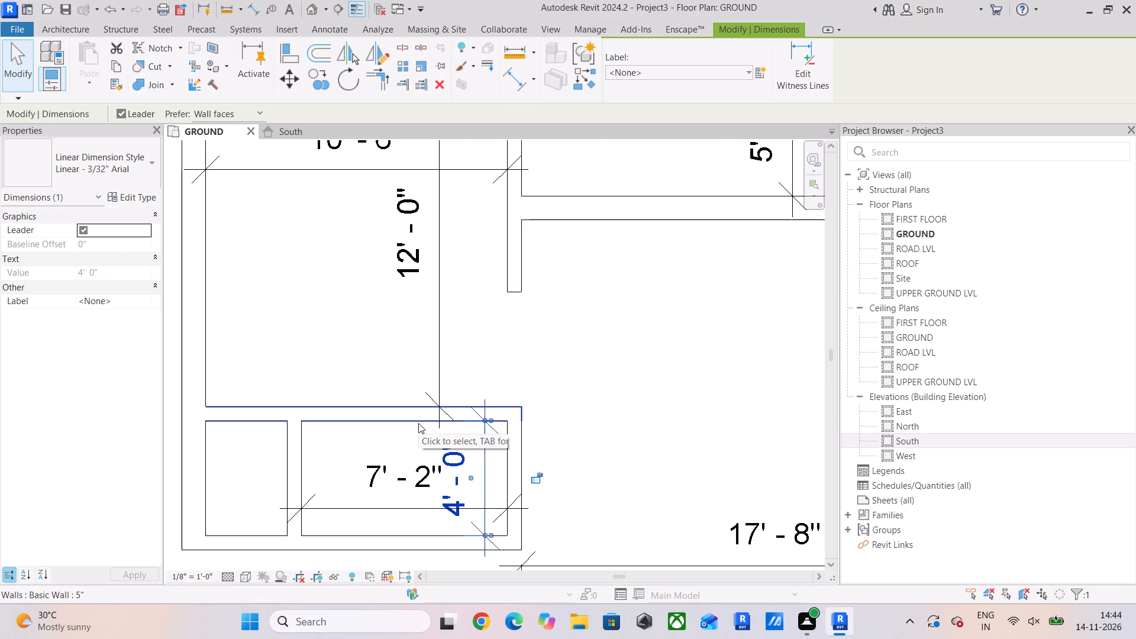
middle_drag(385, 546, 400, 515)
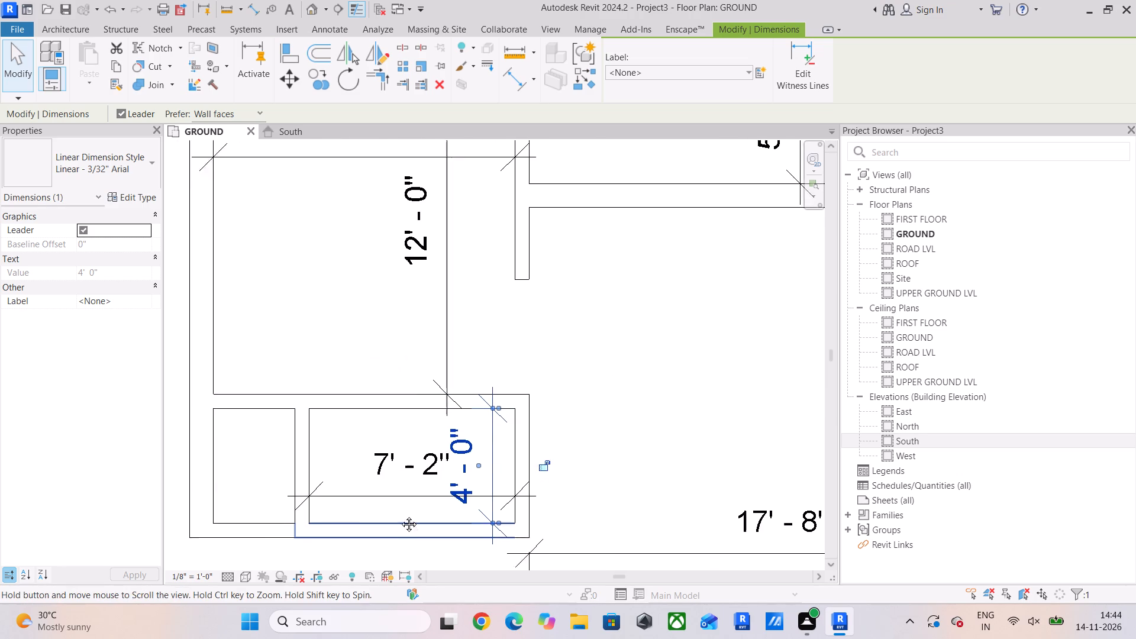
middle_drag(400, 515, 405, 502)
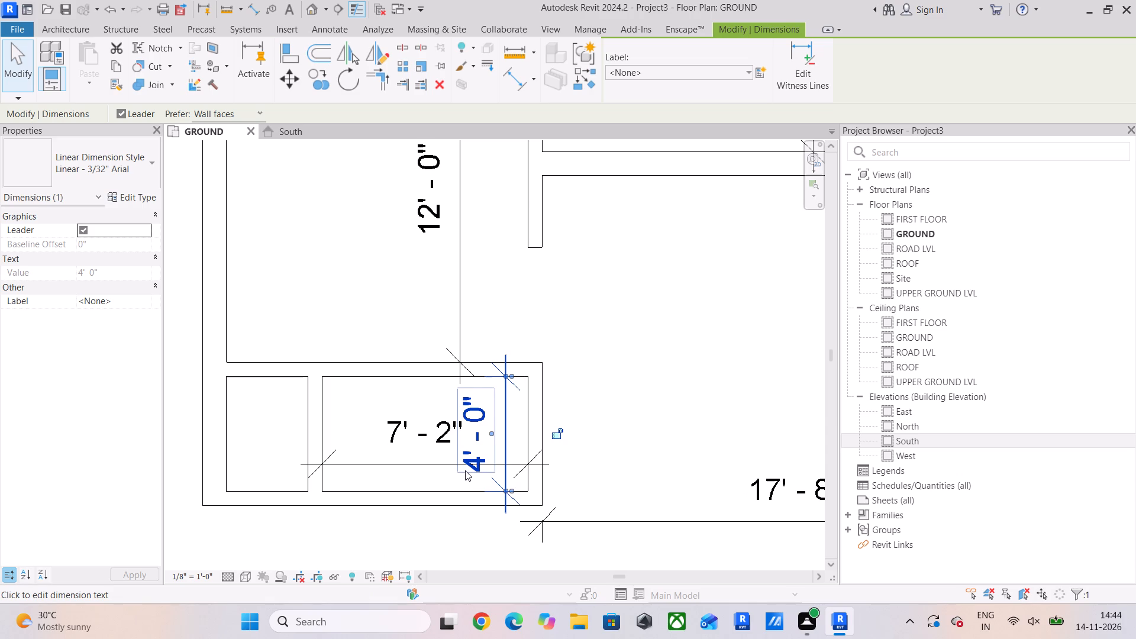
Draw a 9" wall 6'9" long downward from the small compartments' lower-left outer corner, continuing the left outer wall with its thickness inward.
scroll(465, 470, down, 3)
middle_drag(489, 467, 534, 286)
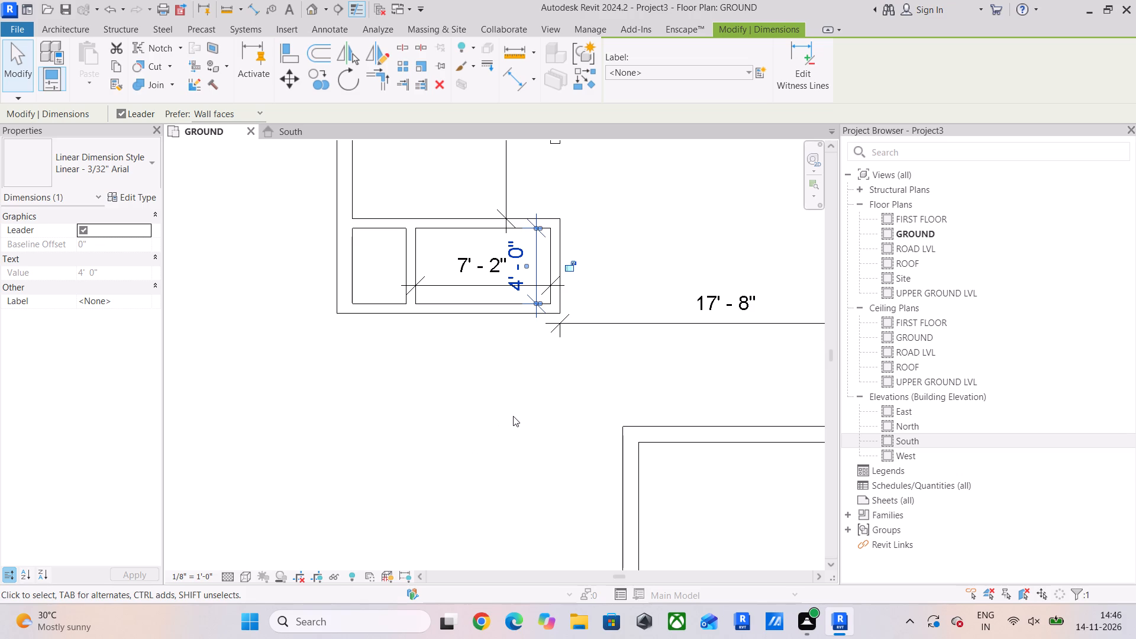
scroll(379, 328, up, 4)
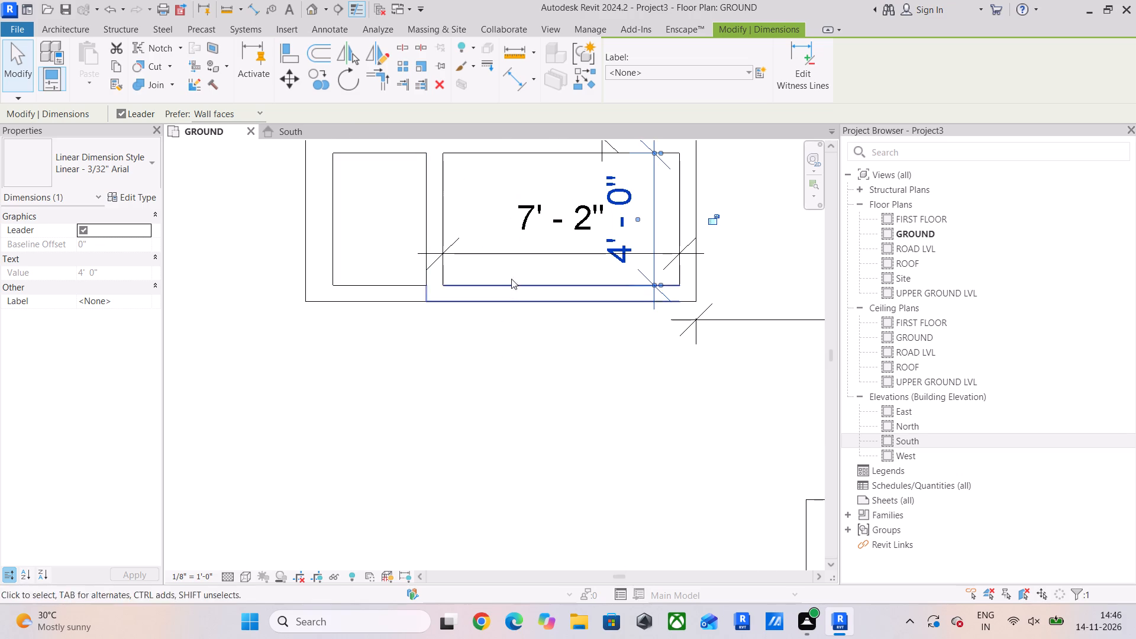
click(312, 238)
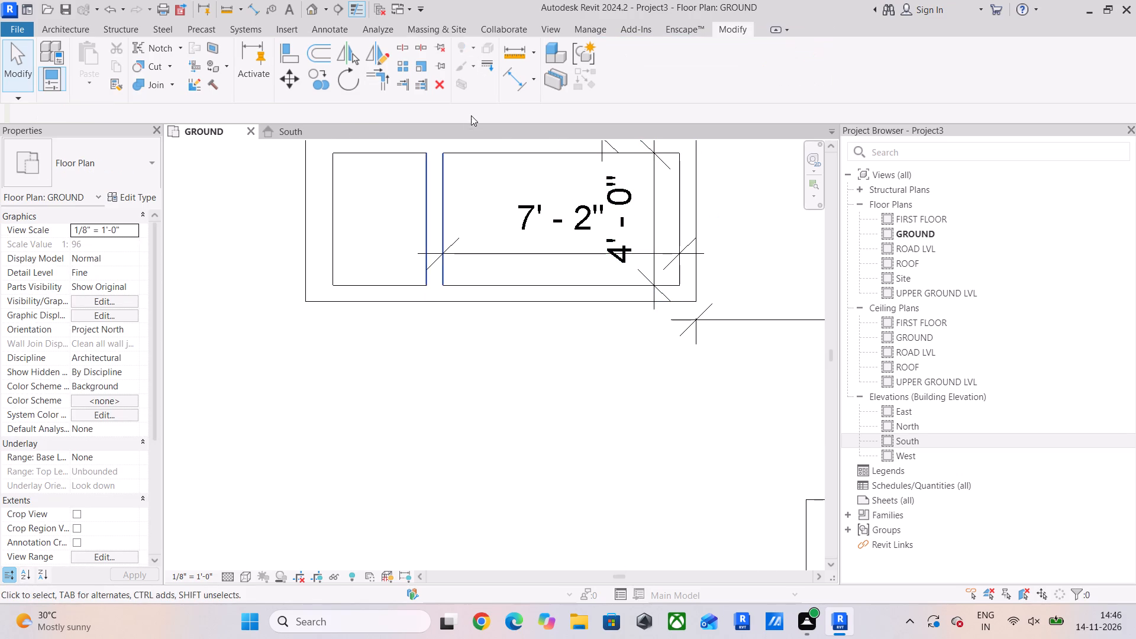
key(Escape)
click(336, 211)
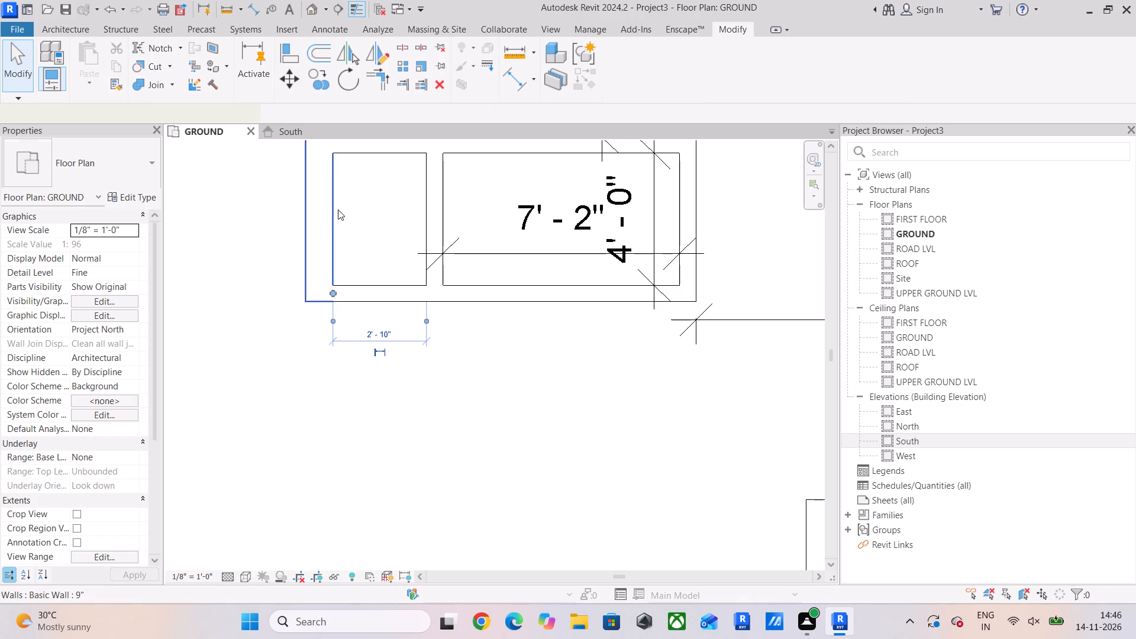
click(576, 85)
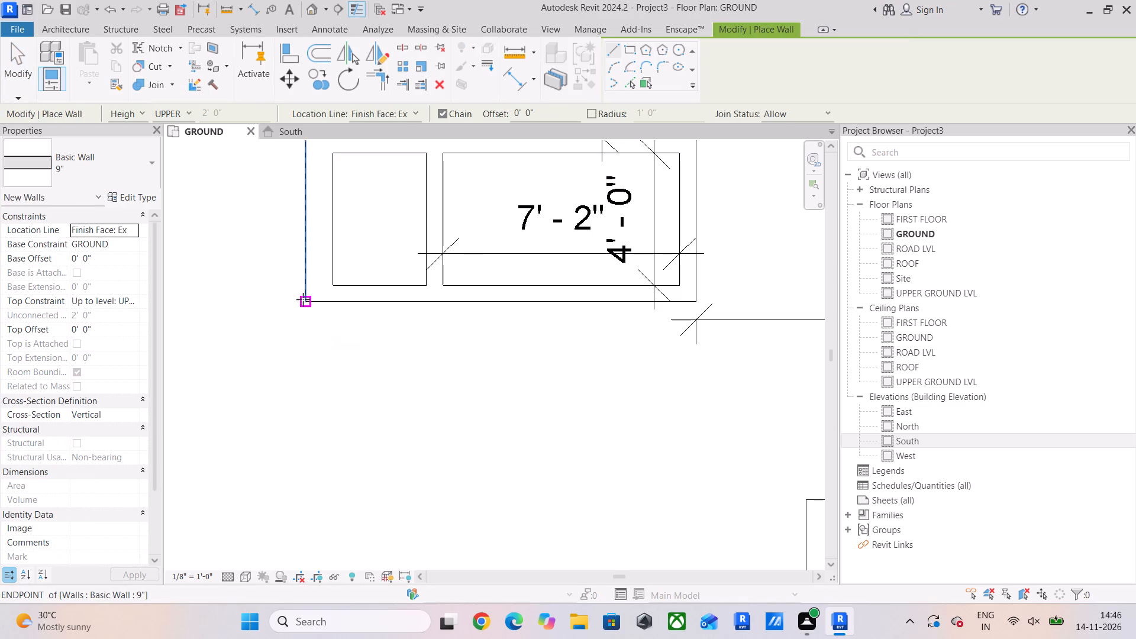
drag(303, 299, 303, 321)
key(space)
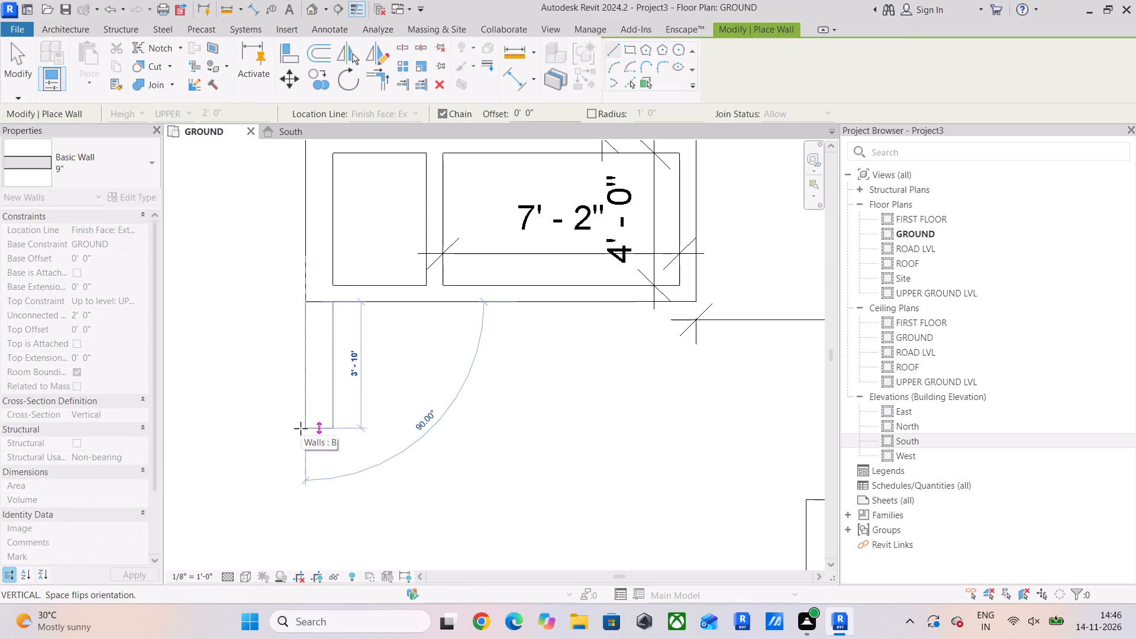
text(6')
text(9")
key(Return)
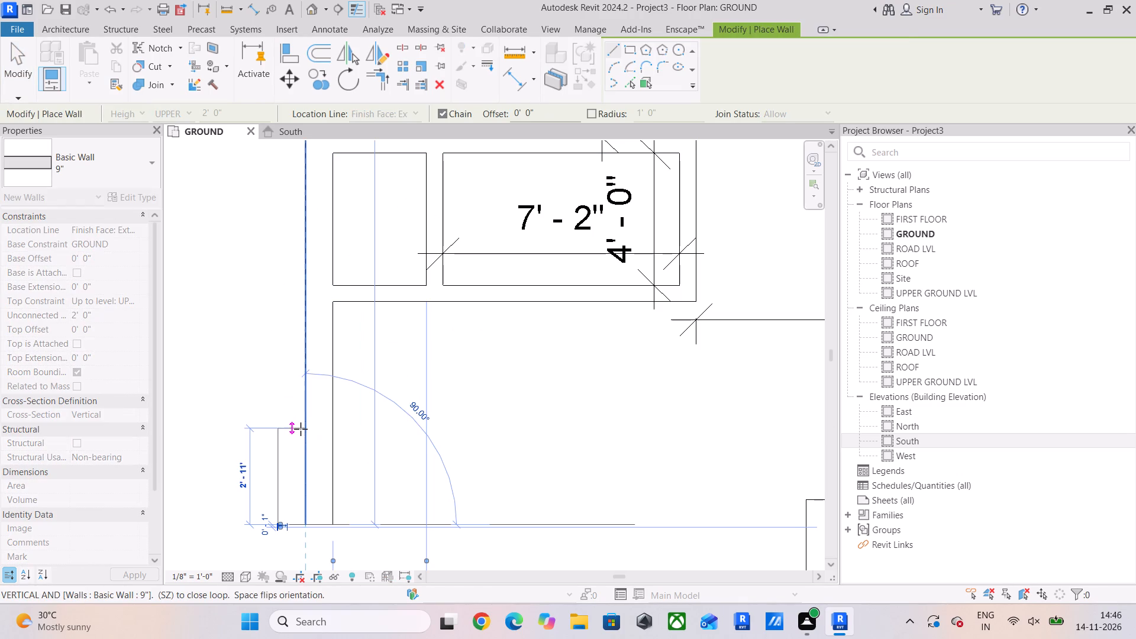
Continue with a horizontal 9" wall about 11'5" long, thickness outward, ending in line with the small compartments' right outer face.
key(space)
scroll(544, 527, down, 2)
middle_drag(544, 527, 604, 504)
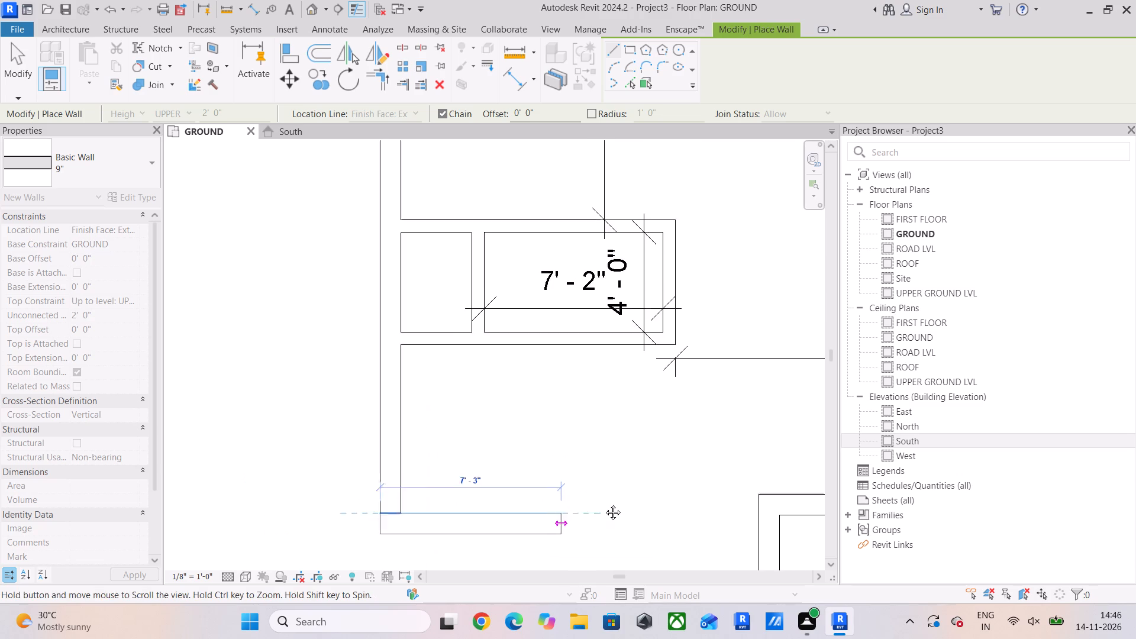
middle_drag(604, 504, 607, 504)
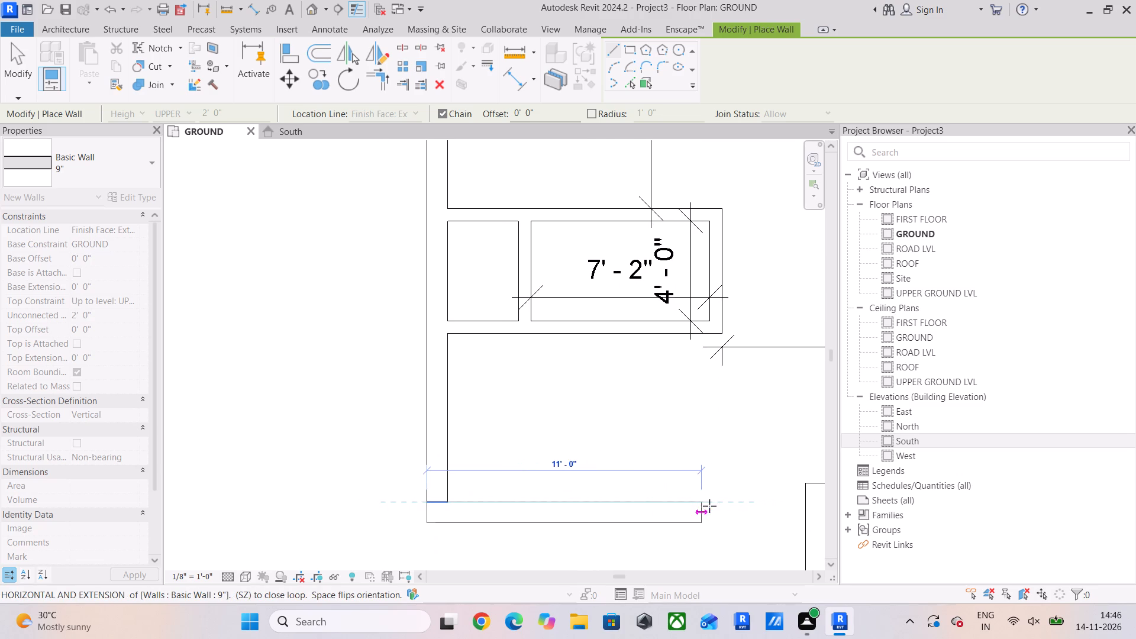
click(719, 506)
key(Escape)
key(Escape)
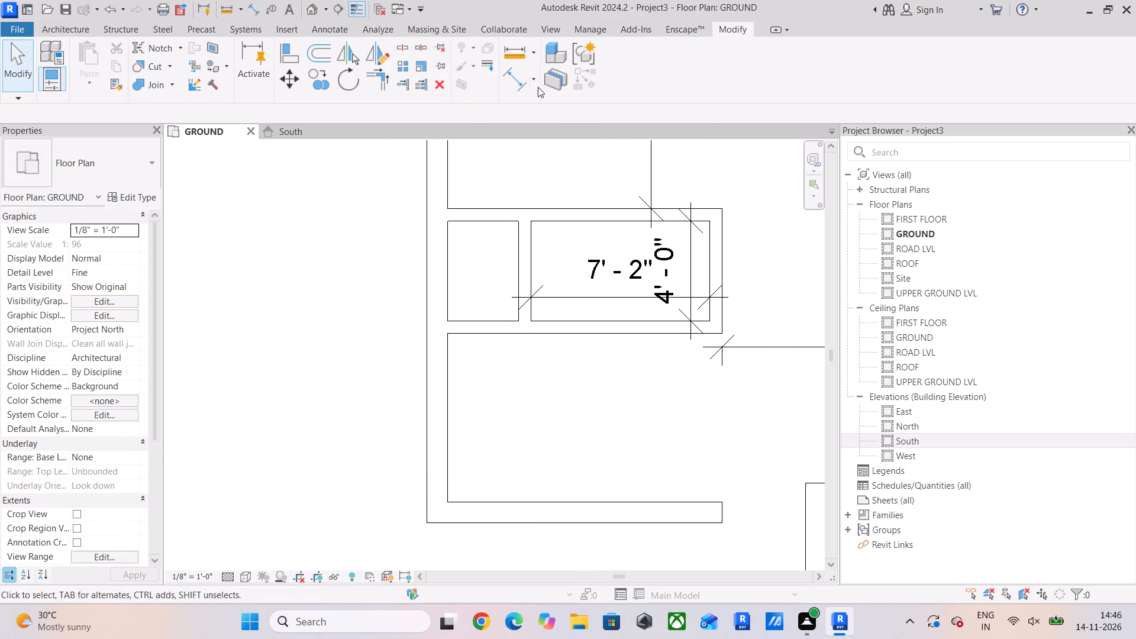
Add an aligned dimension across the lower-left room's clear depth, from the compartments' bottom wall to the new bottom wall.
click(519, 77)
drag(544, 332, 545, 338)
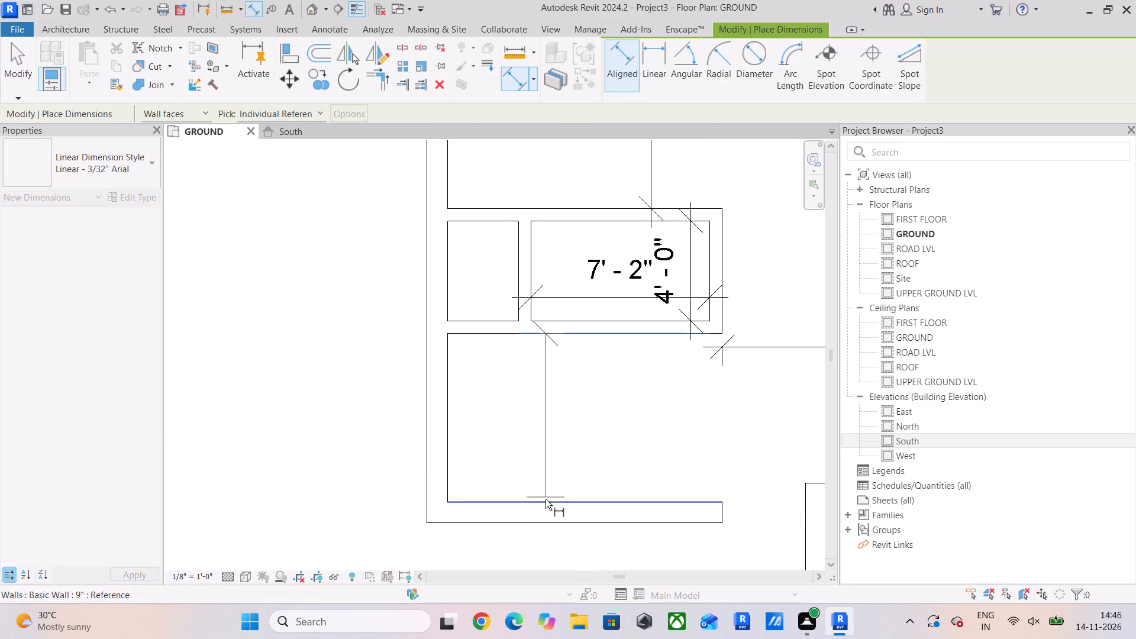
click(546, 499)
click(551, 458)
key(Escape)
scroll(551, 458, down, 3)
middle_drag(557, 457, 477, 308)
scroll(477, 322, down, 2)
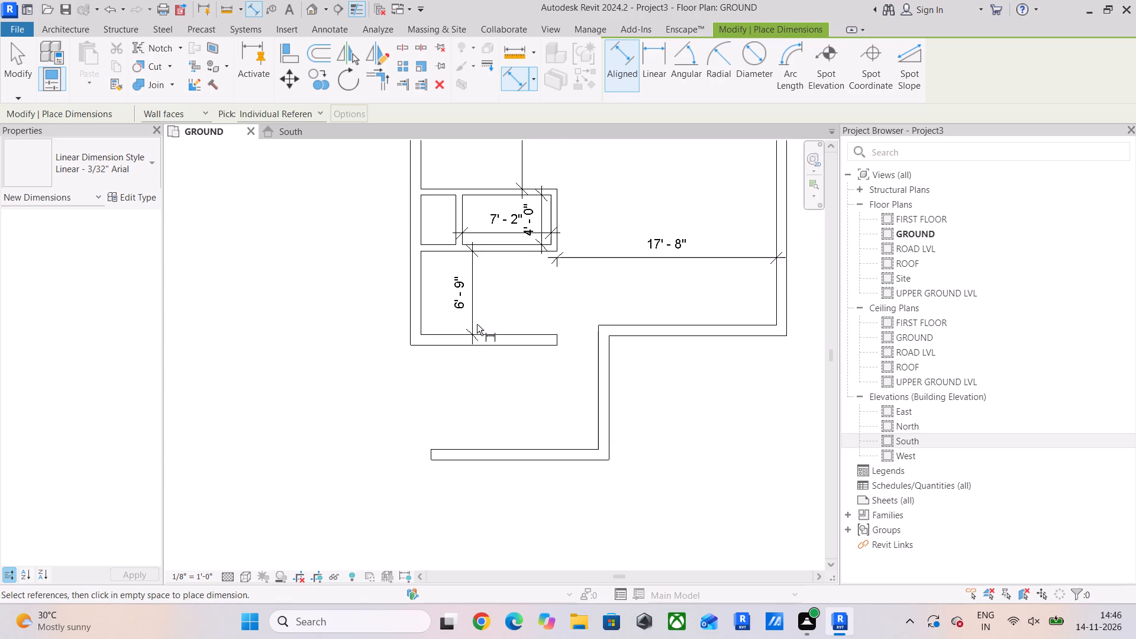
scroll(451, 435, up, 5)
scroll(360, 322, down, 3)
middle_drag(376, 334, 387, 385)
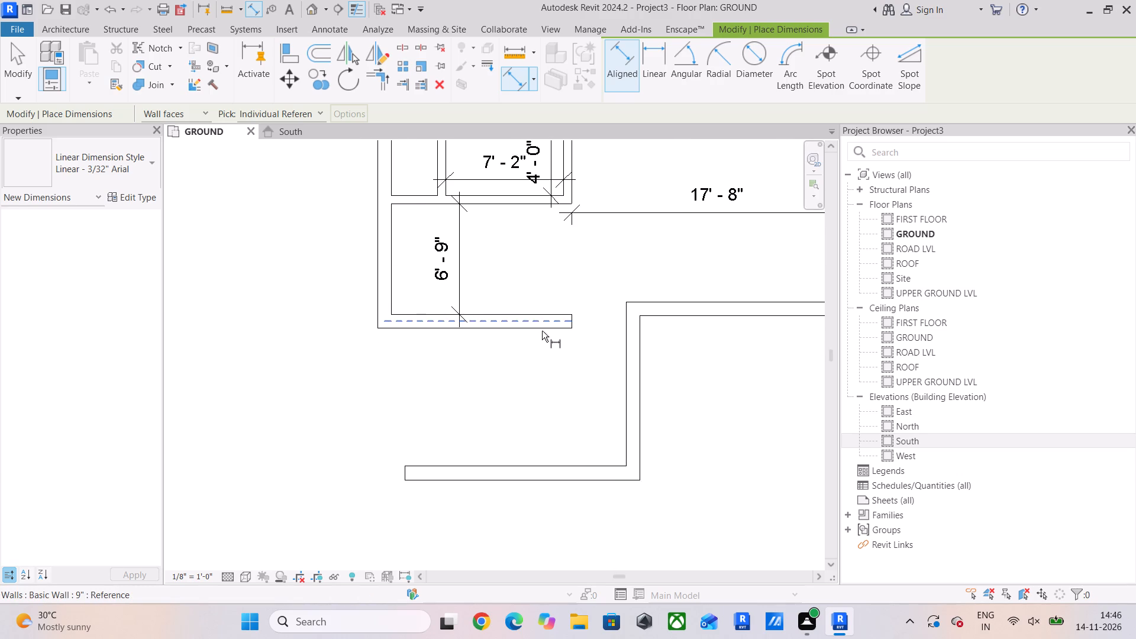
key(Escape)
key(Escape)
Add an aligned dimension across the large right-hand room's clear depth, from its top wall's inner face to its bottom wall's inner face.
click(570, 321)
scroll(580, 330, up, 5)
scroll(580, 328, down, 6)
middle_drag(644, 338, 541, 440)
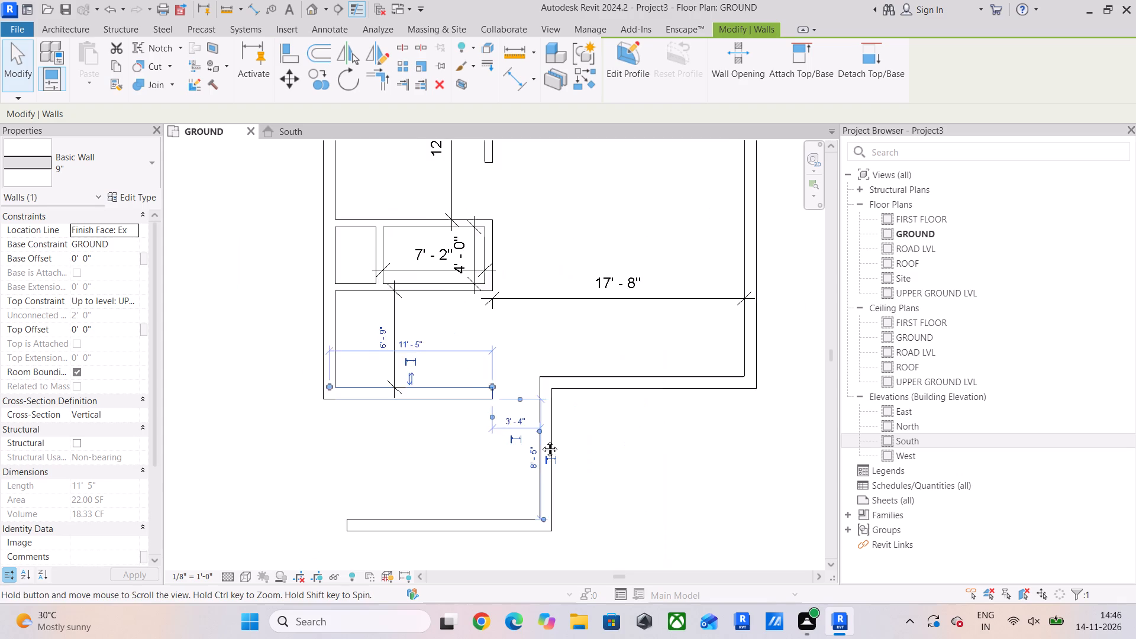
middle_drag(541, 440, 538, 445)
scroll(537, 447, down, 2)
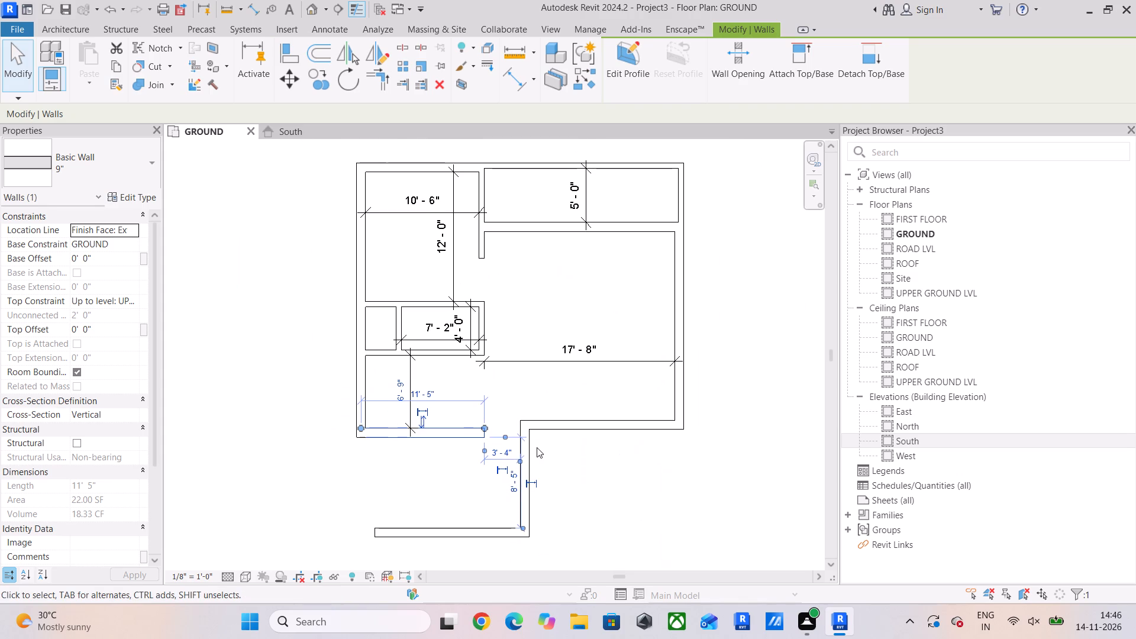
middle_drag(537, 447, 436, 553)
click(517, 89)
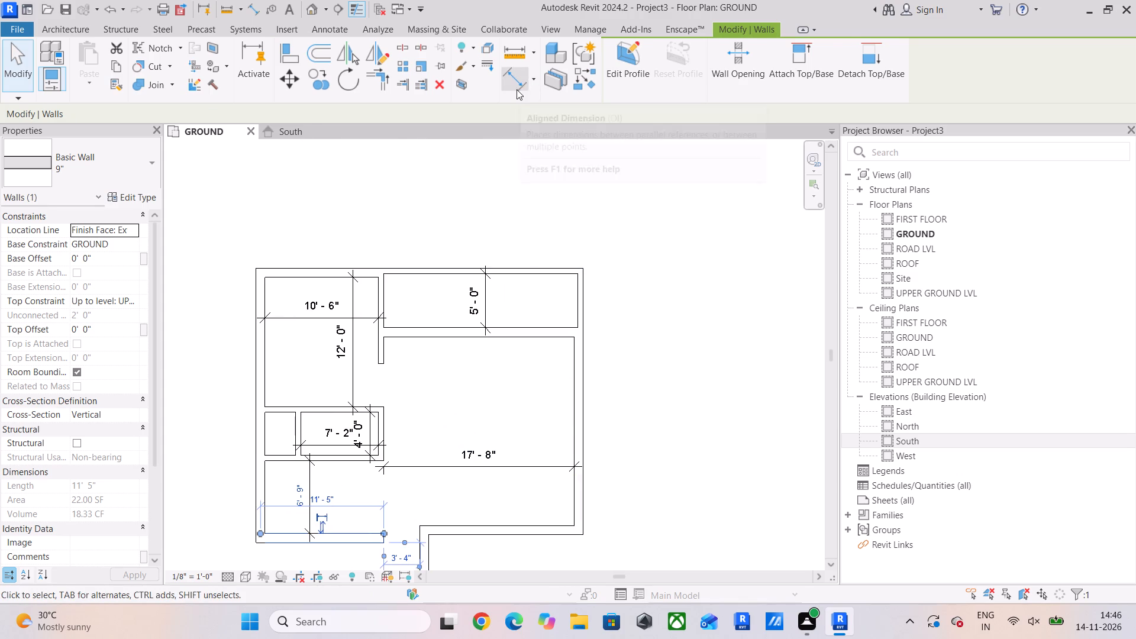
click(541, 343)
click(534, 521)
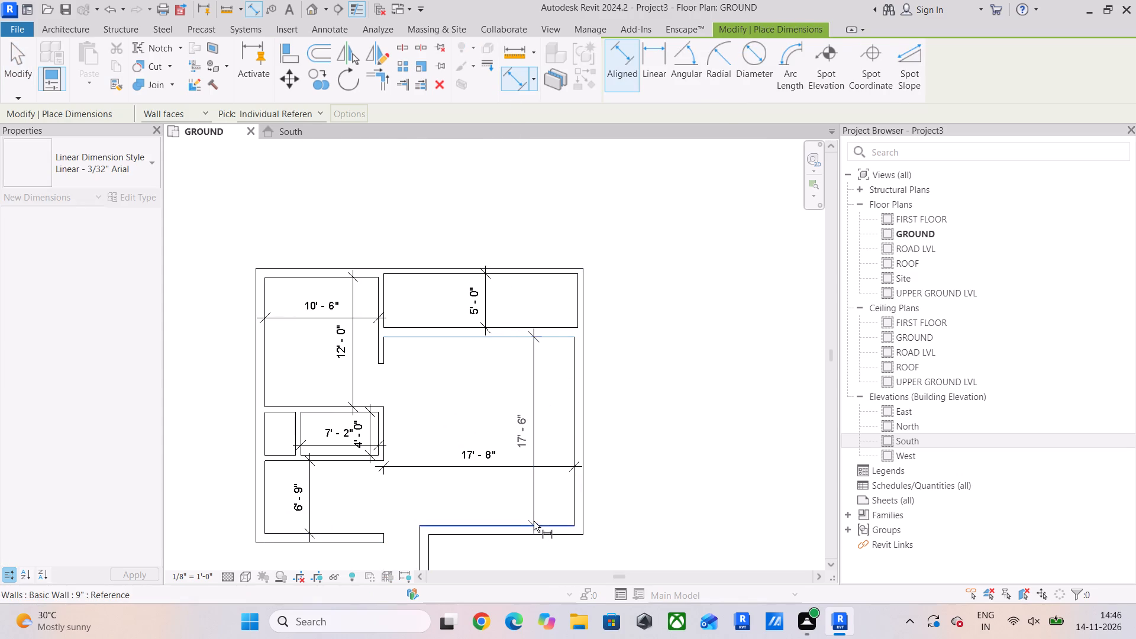
click(539, 486)
scroll(532, 428, up, 4)
middle_drag(547, 519, 652, 311)
key(Escape)
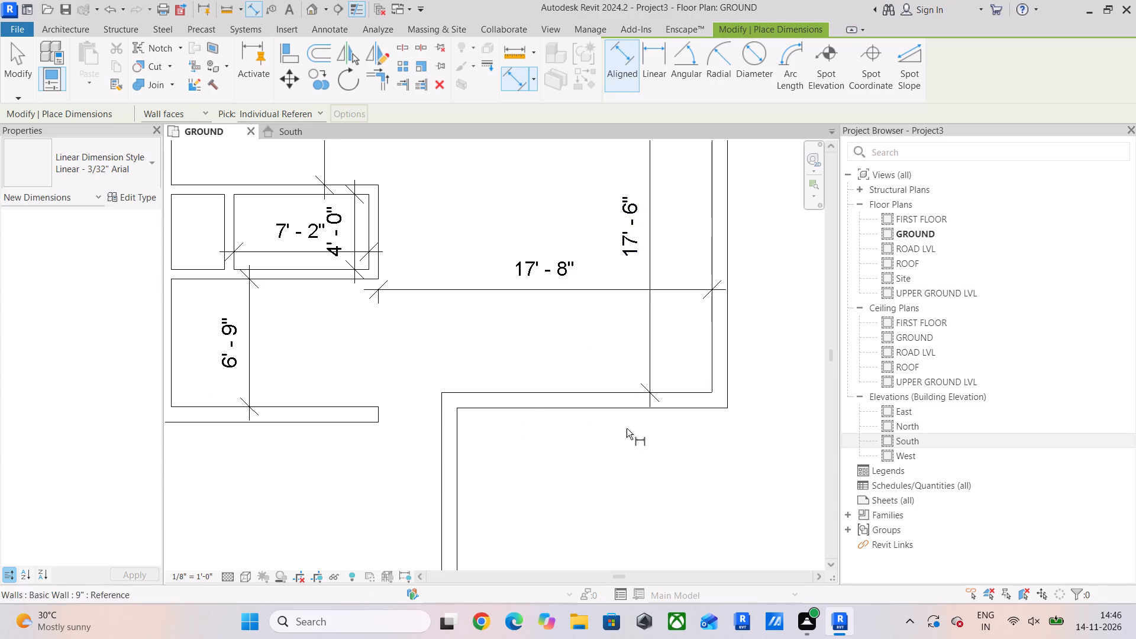
key(Escape)
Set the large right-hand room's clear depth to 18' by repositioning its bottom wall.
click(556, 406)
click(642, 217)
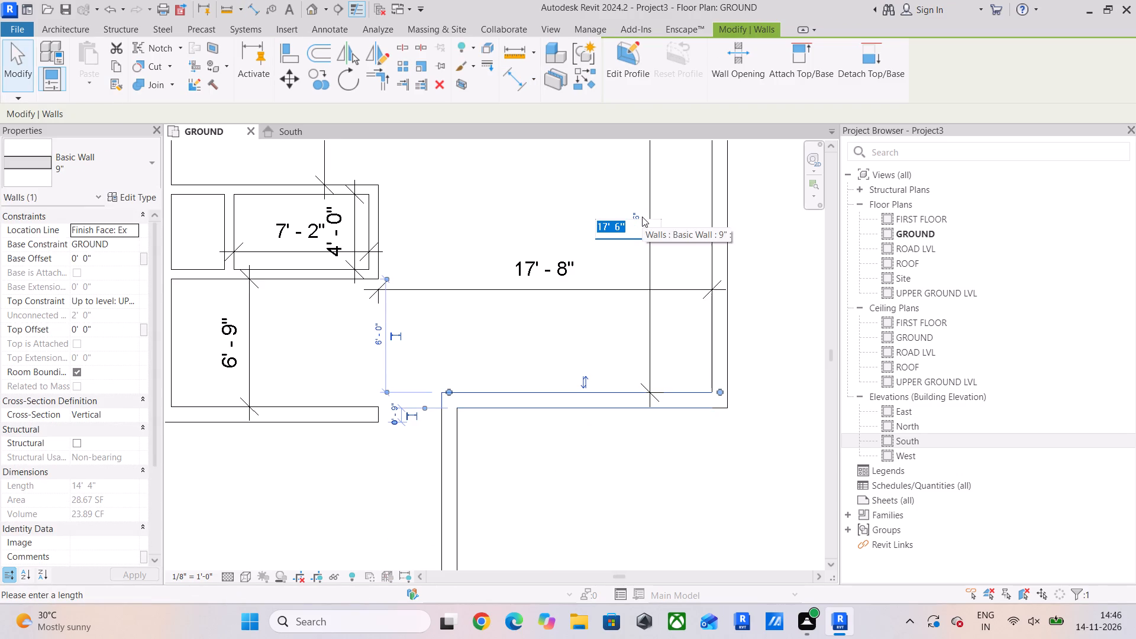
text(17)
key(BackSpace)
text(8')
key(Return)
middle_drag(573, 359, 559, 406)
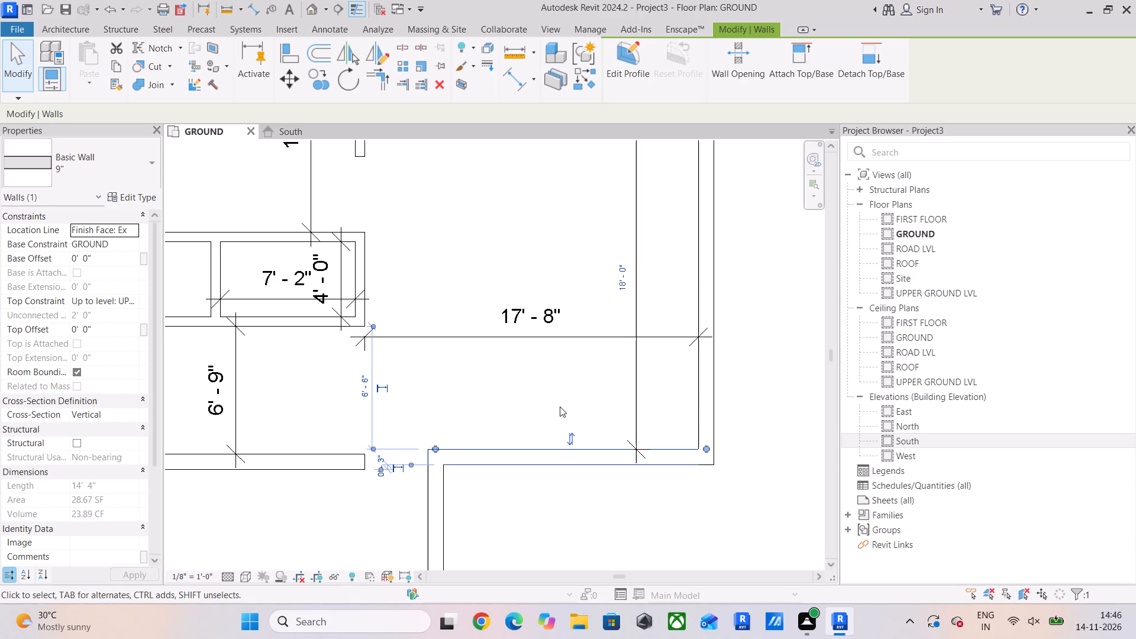
Align the large right-hand room's bottom wall with the inner face of the 6'9" deep room's bottom wall.
scroll(549, 448, up, 3)
middle_drag(486, 428, 661, 386)
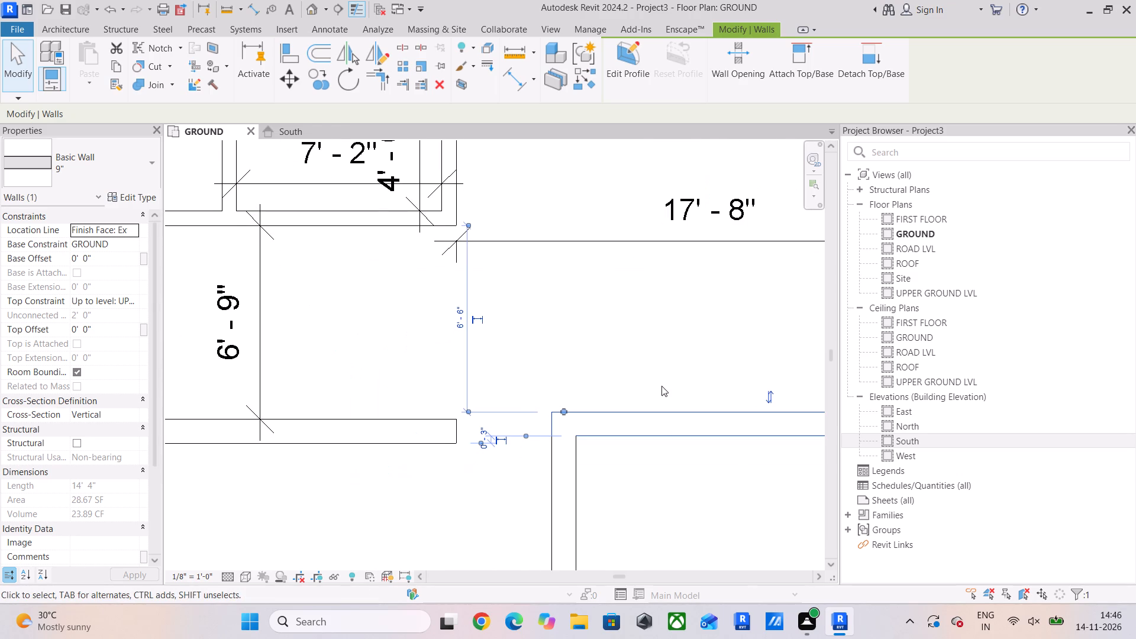
click(292, 64)
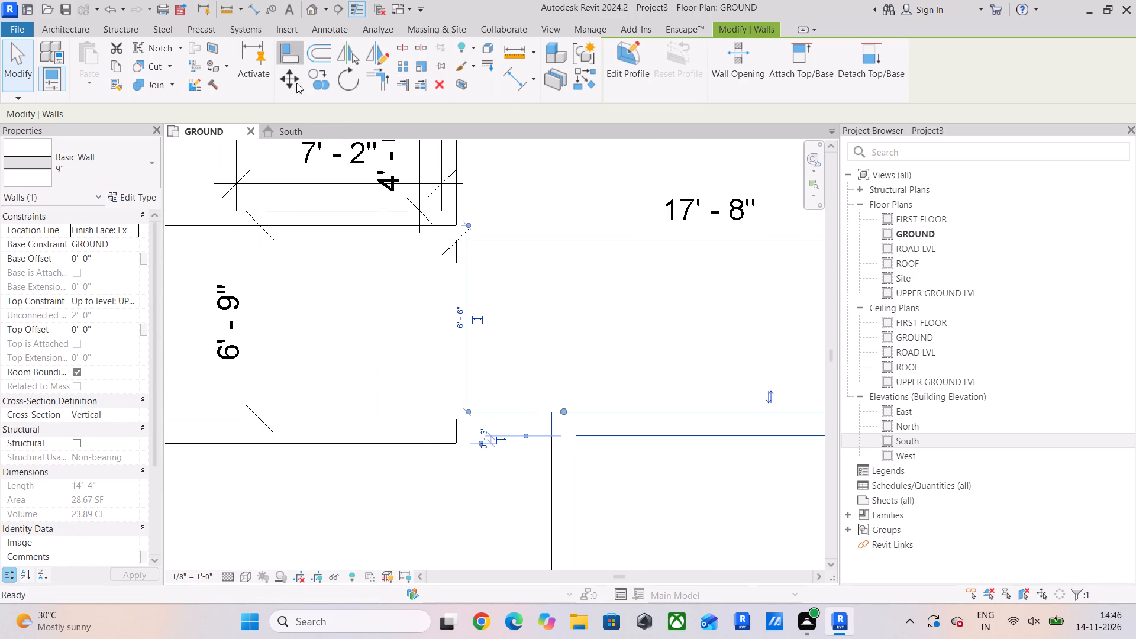
click(395, 425)
click(608, 410)
scroll(632, 445, down, 4)
middle_drag(676, 445, 623, 416)
scroll(618, 396, down, 1)
middle_drag(618, 396, 666, 399)
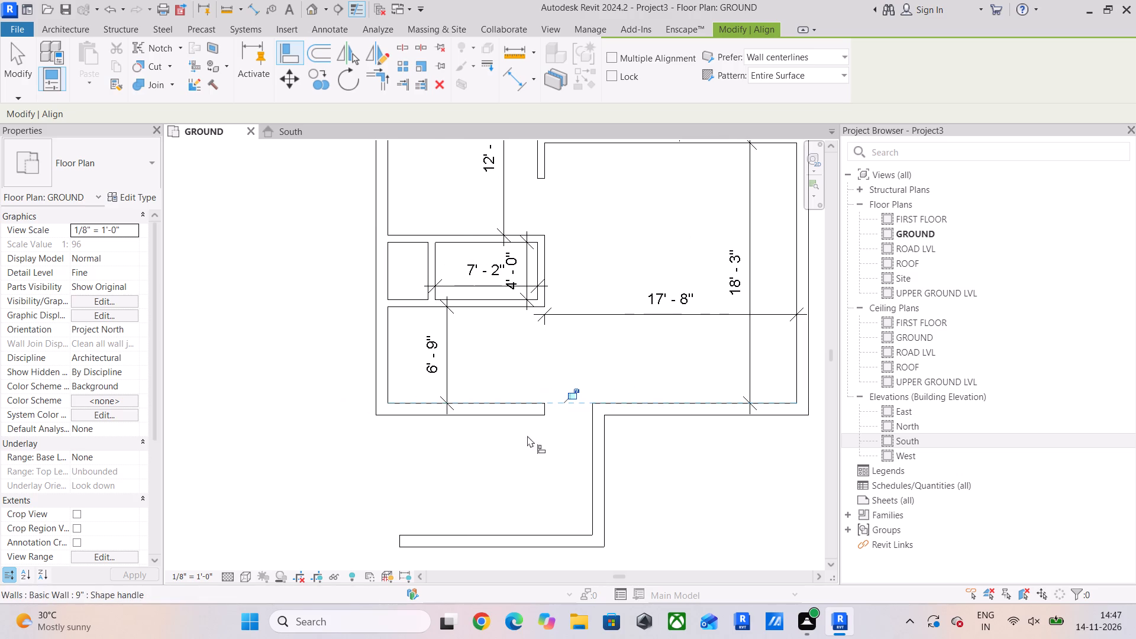
middle_drag(524, 446, 582, 388)
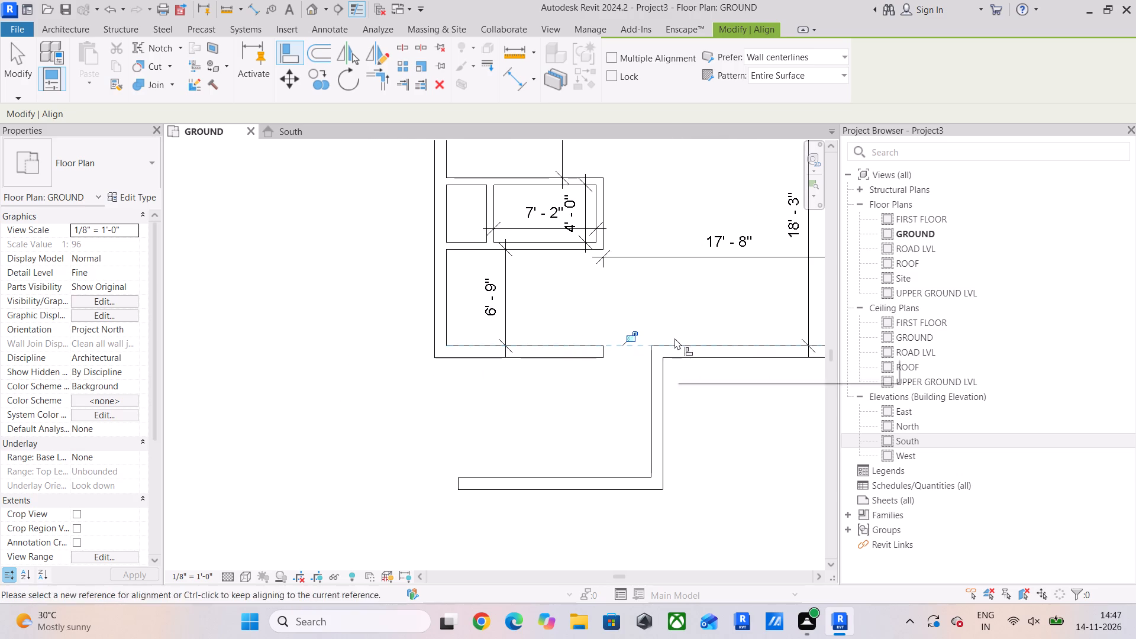
middle_drag(674, 340, 674, 350)
key(Escape)
Add an aligned dimension from the 6'9" deep room's bottom wall outer face to the lowest wall's inner face.
click(515, 71)
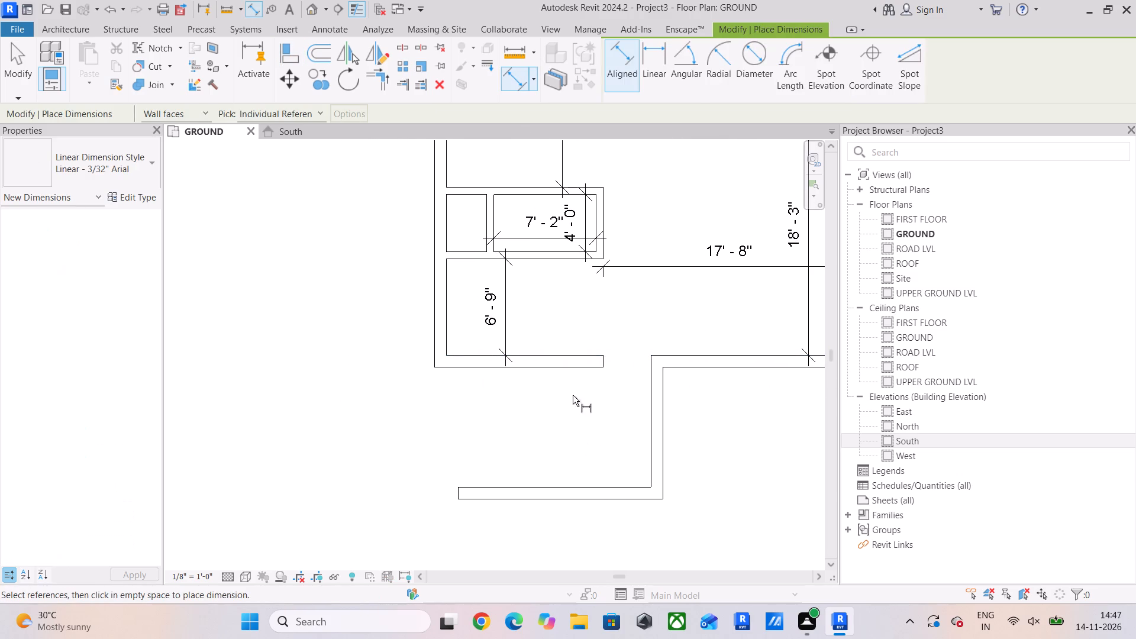
click(570, 372)
click(566, 484)
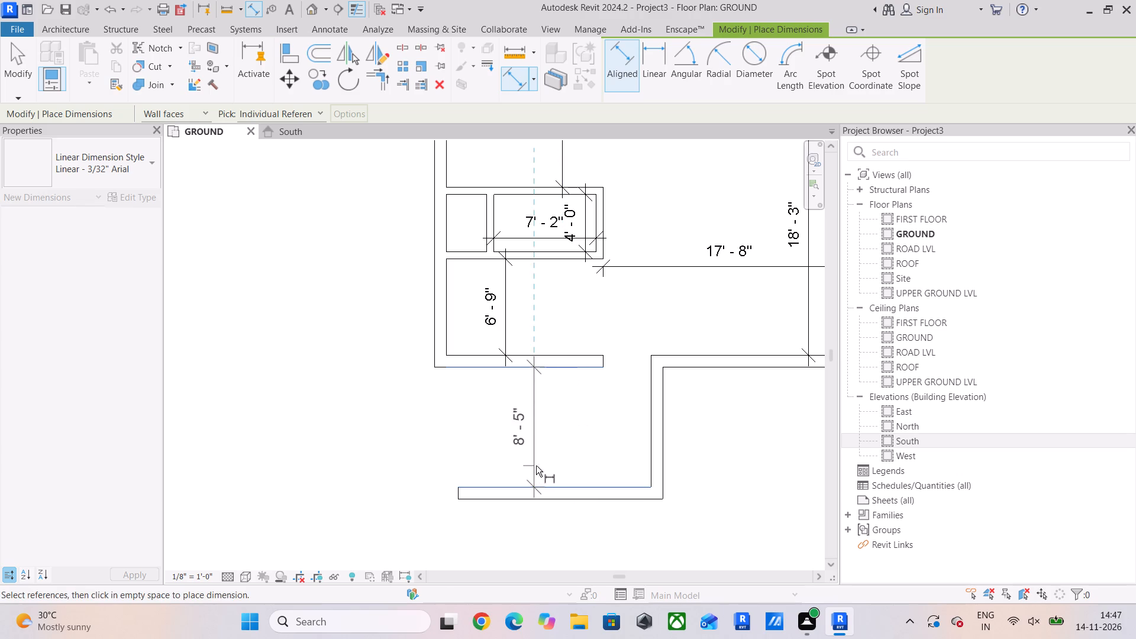
click(560, 461)
scroll(588, 415, up, 3)
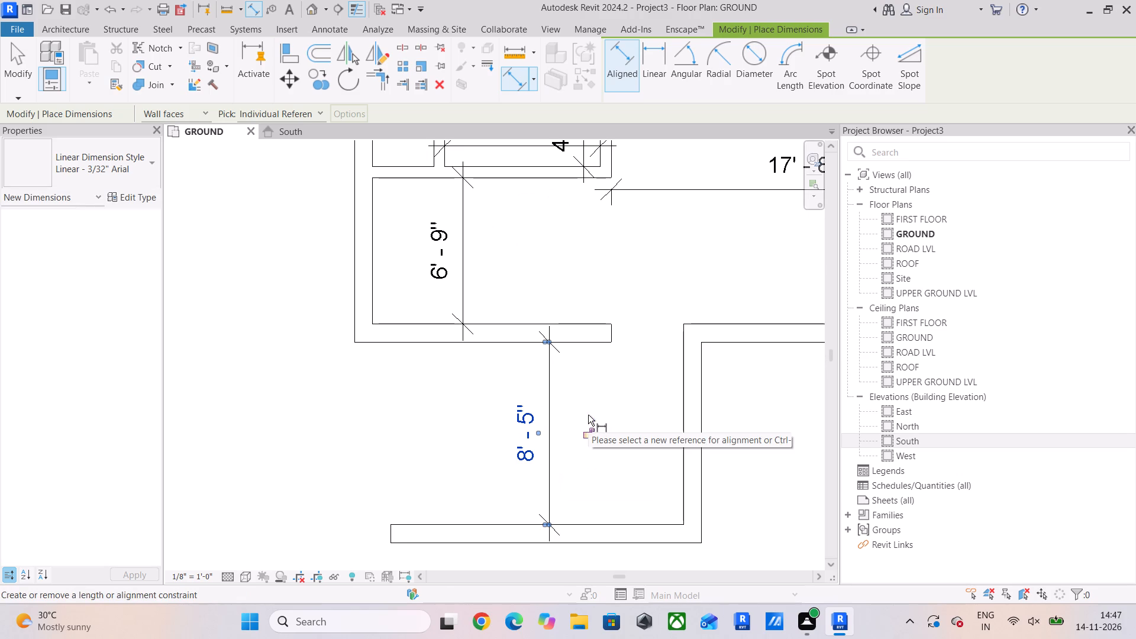
key(Escape)
key(Escape)
Set the lowest room's clear depth to 10' by repositioning its bottom wall.
middle_drag(603, 531, 640, 428)
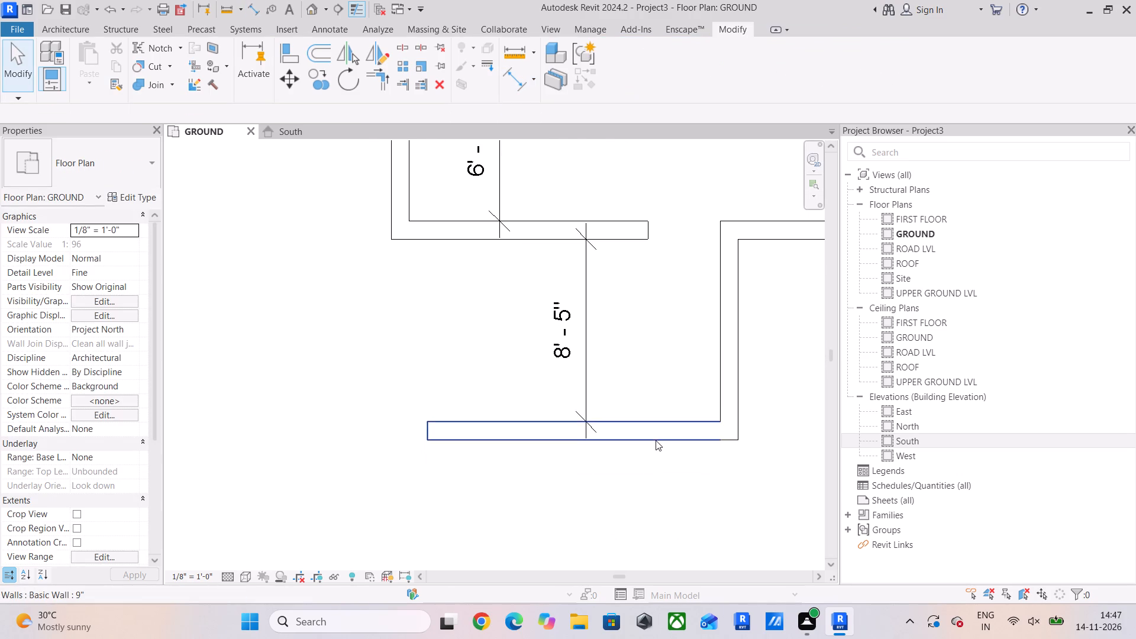
click(656, 434)
click(567, 334)
text(10')
key(Return)
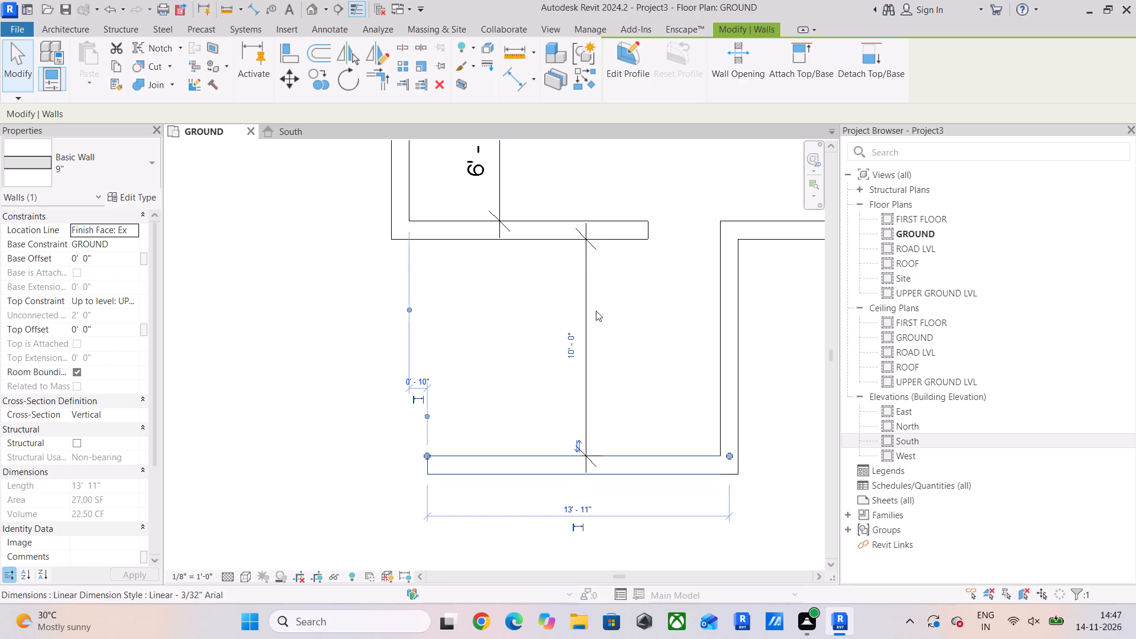
Trim/extend the lowest room's bottom wall and the left outer wall to meet at a corner.
scroll(549, 351, down, 3)
middle_click(549, 352)
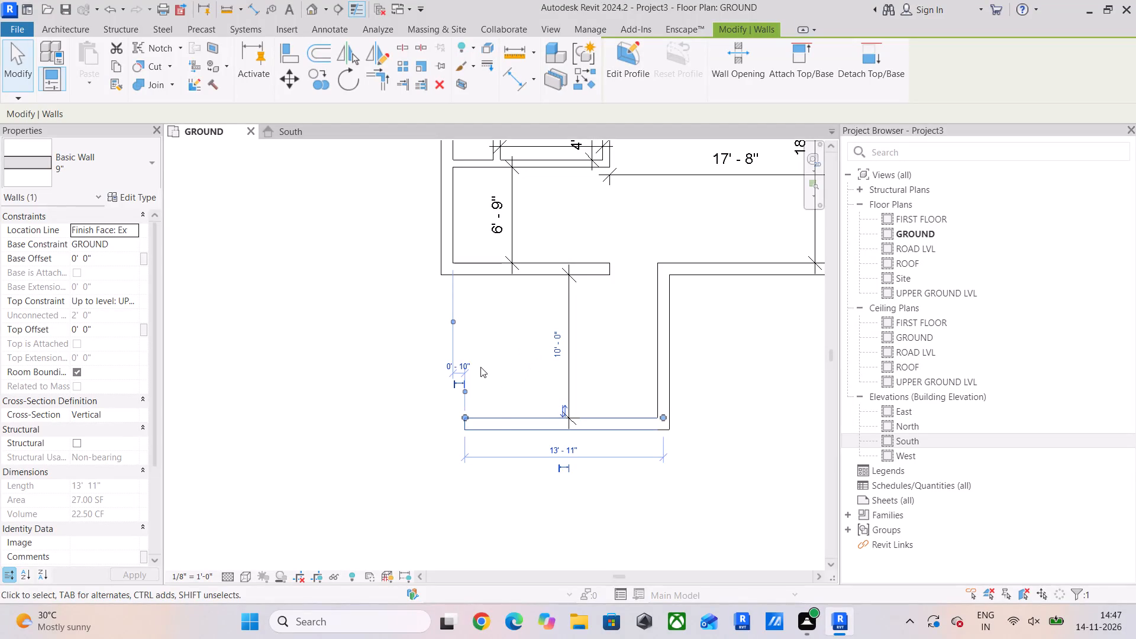
middle_drag(501, 430, 501, 401)
click(444, 206)
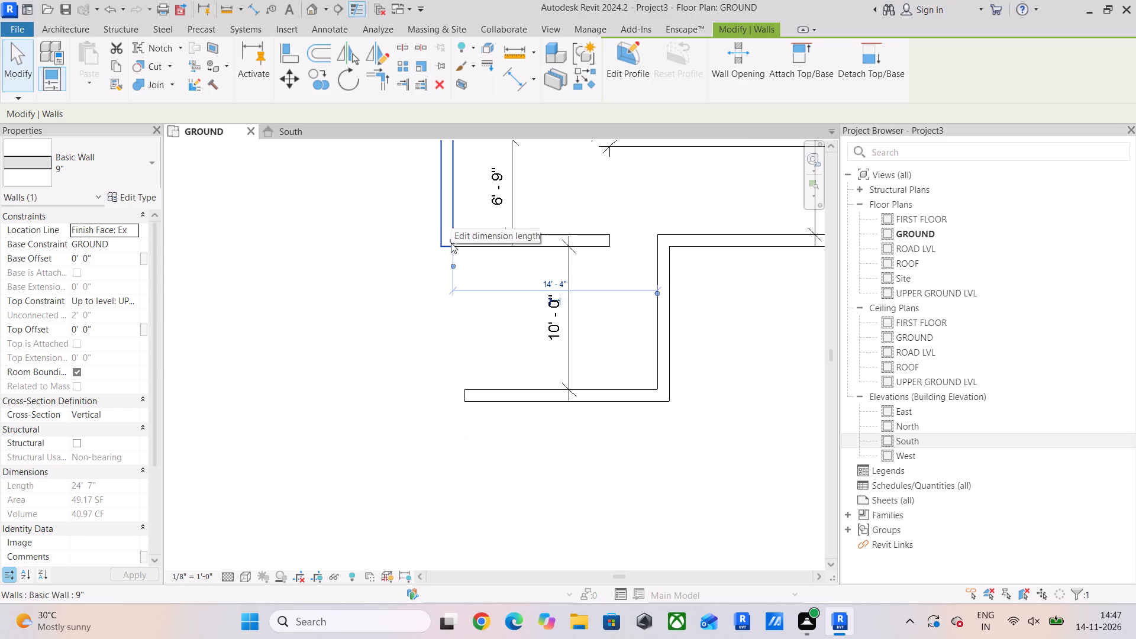
click(381, 75)
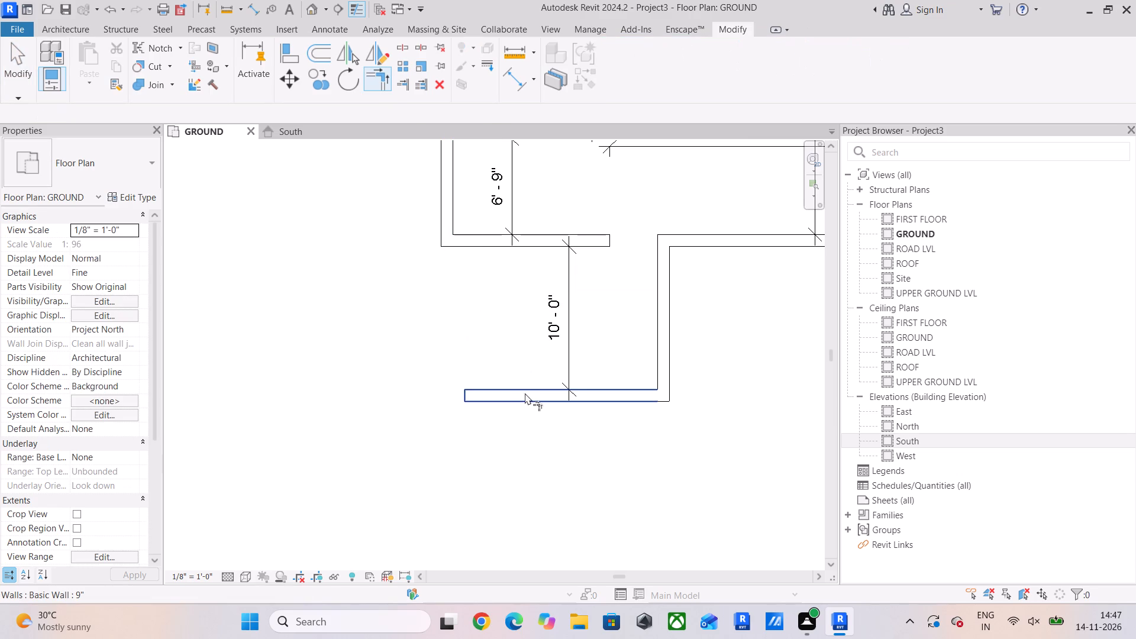
click(525, 393)
click(435, 221)
middle_drag(499, 398, 533, 361)
key(Escape)
key(Escape)
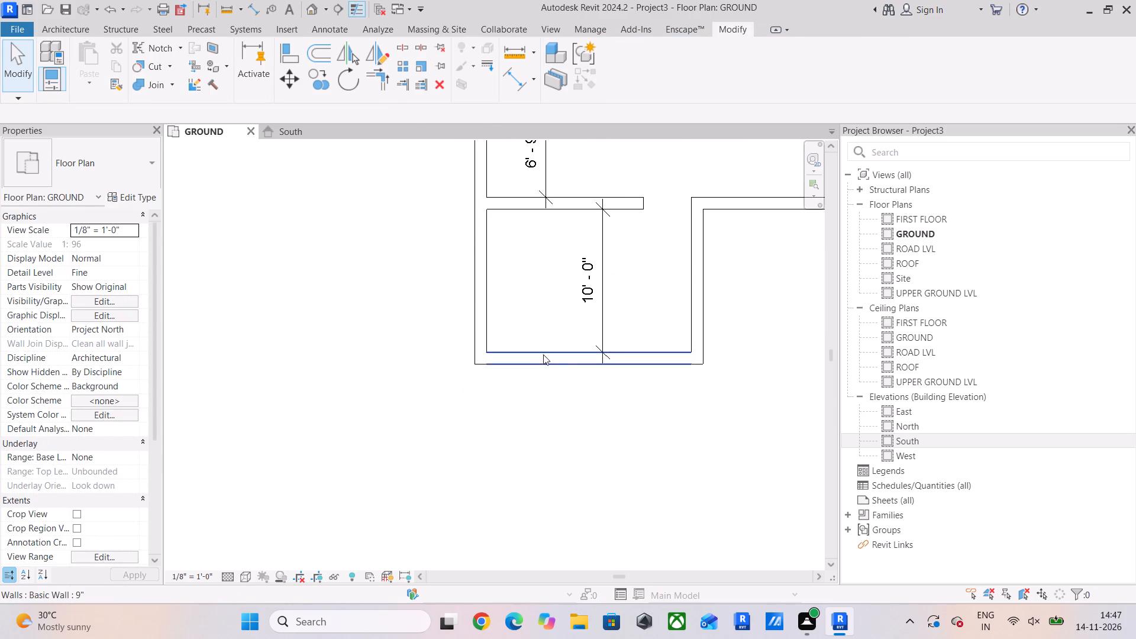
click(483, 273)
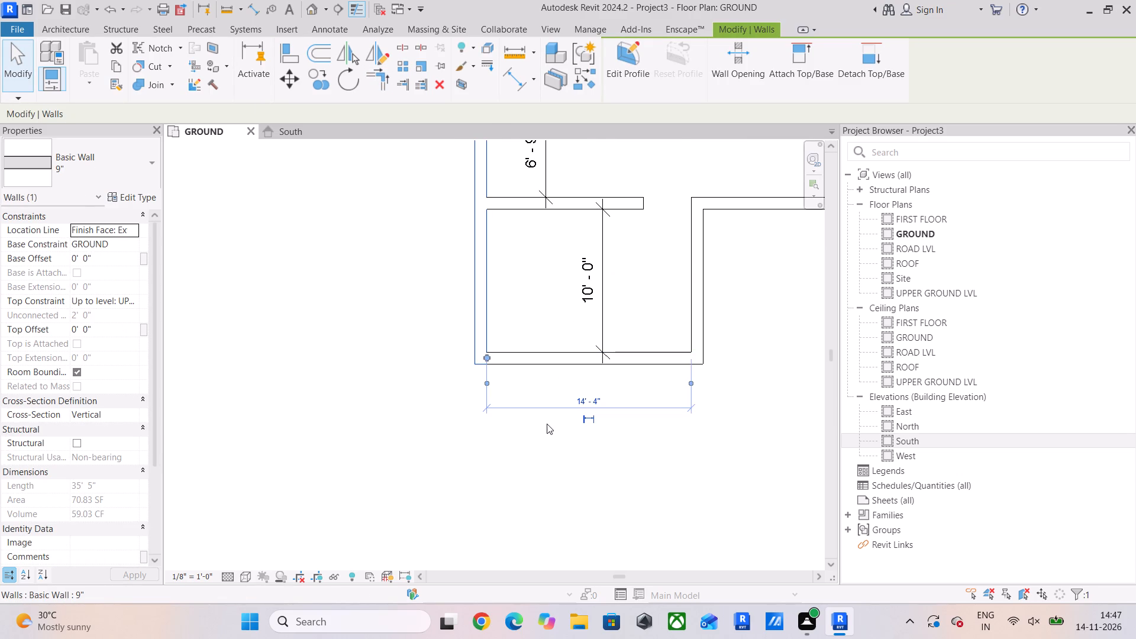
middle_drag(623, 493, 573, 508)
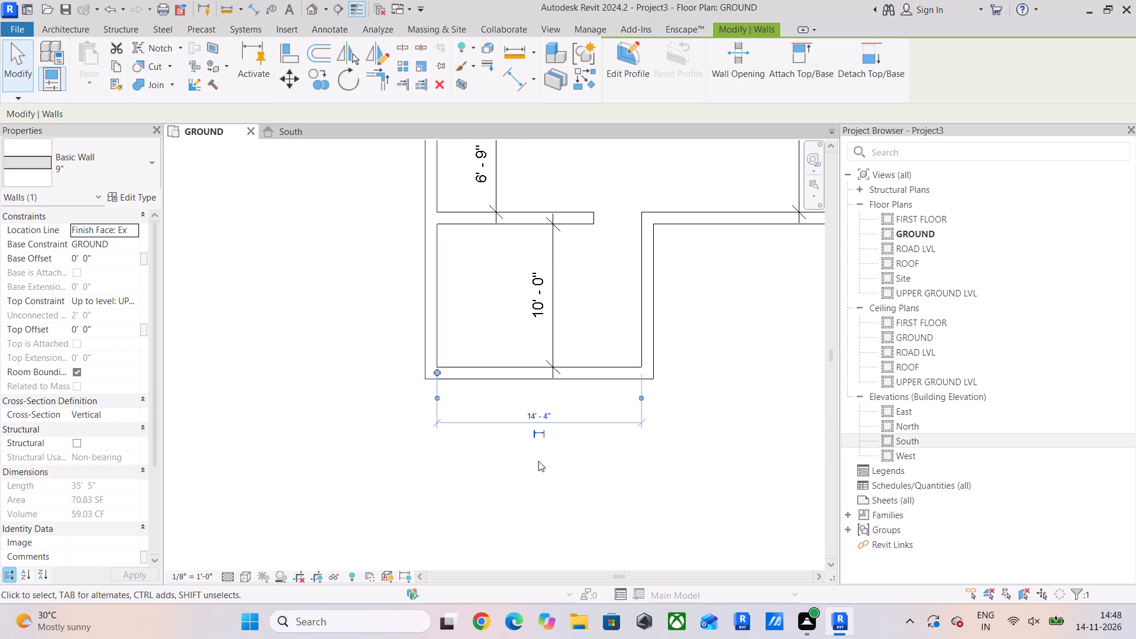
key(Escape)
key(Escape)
Draw a 9" wall 4'8" long downward from the lowest room's bottom-right outer corner, continuing its right wall.
click(644, 335)
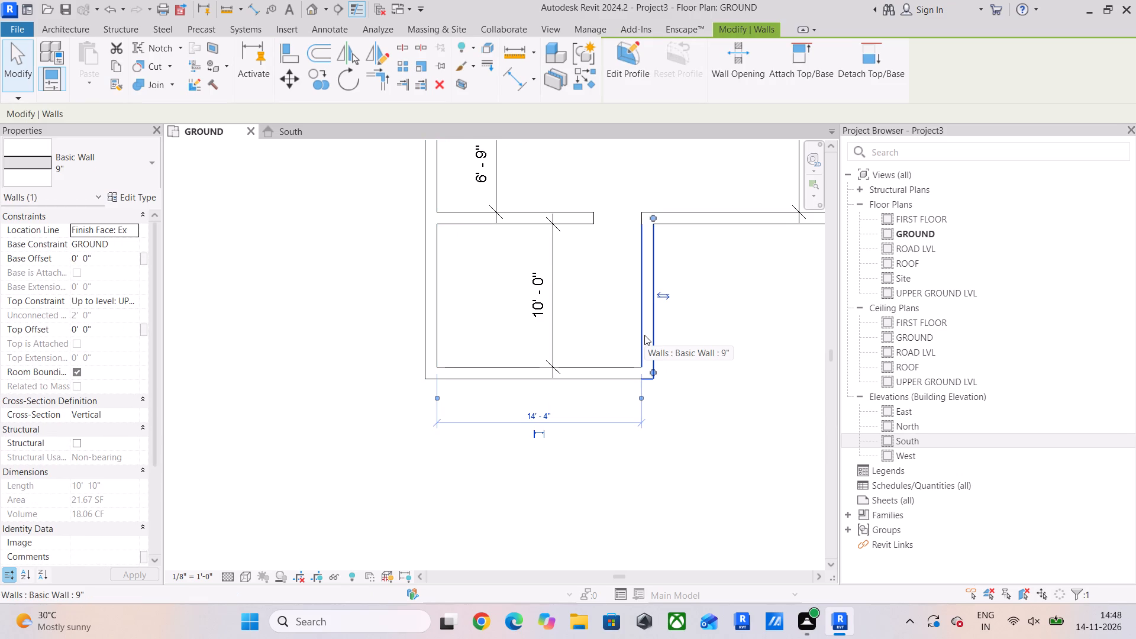
middle_drag(684, 339, 625, 372)
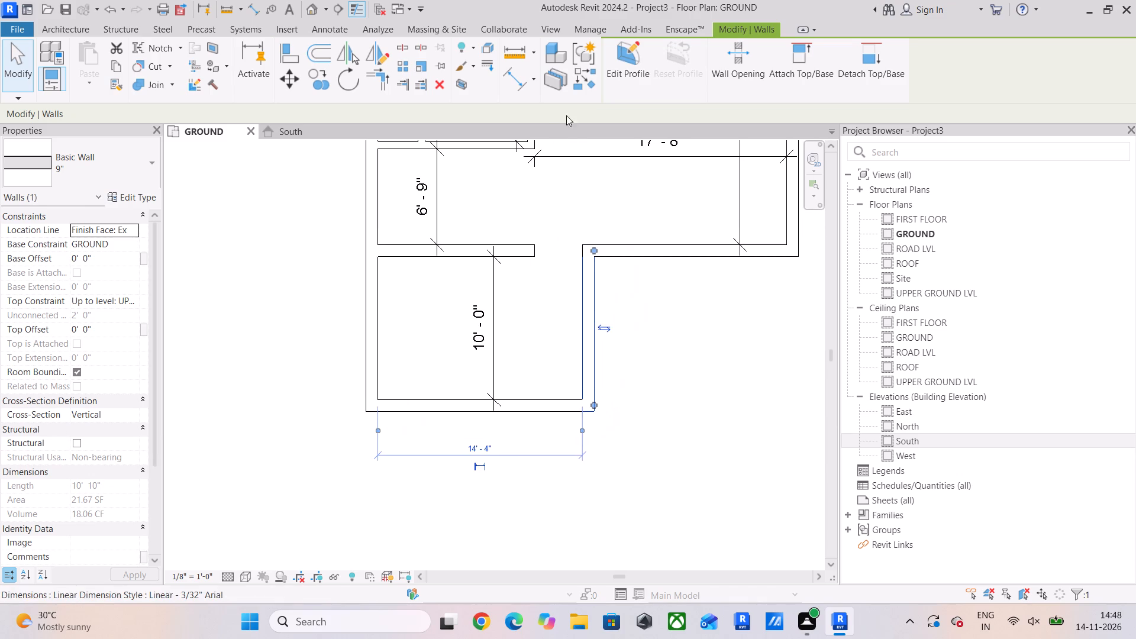
click(588, 85)
drag(595, 412, 595, 417)
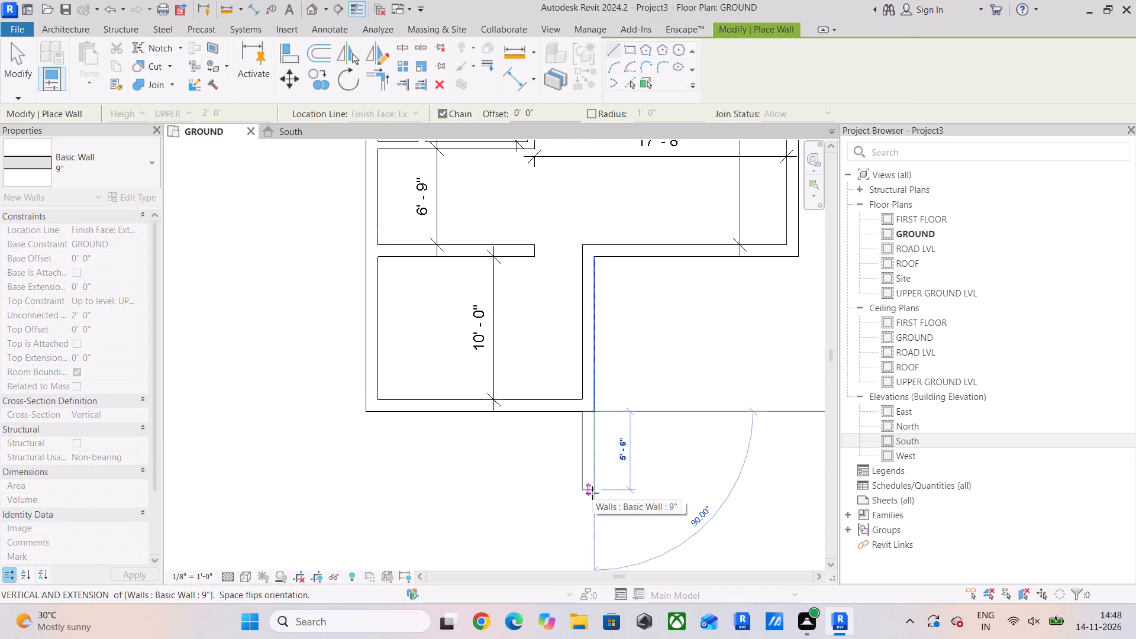
text(4'8")
key(Return)
Continue with a 9" wall 7'4" leftward, thickness outward, and close the small compartment up to the 10' deep room's bottom wall.
key(space)
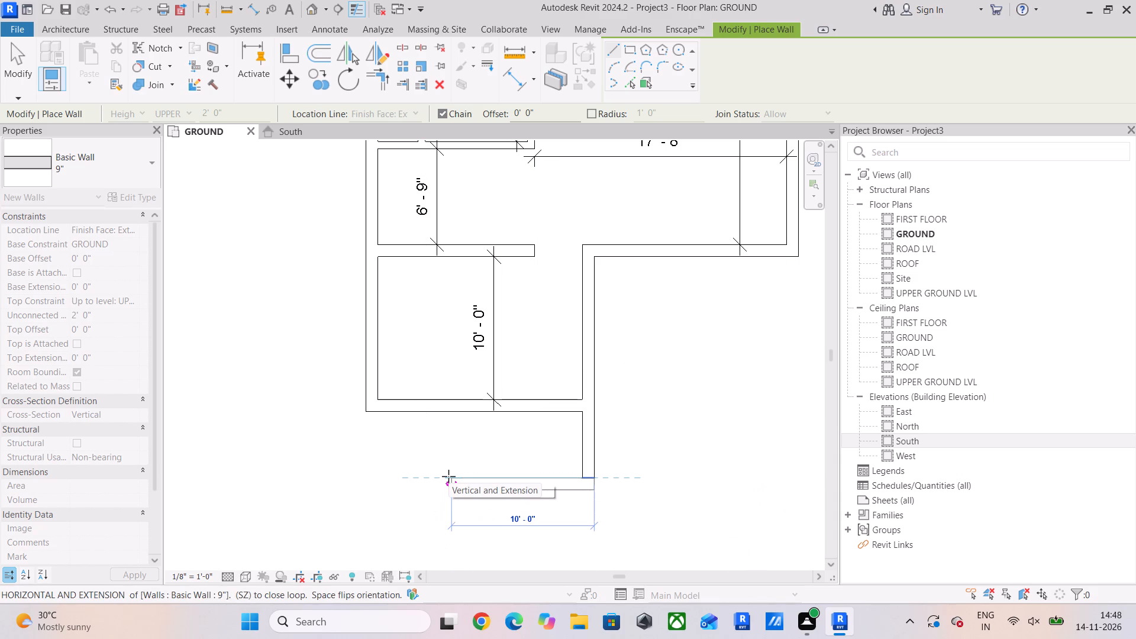
text(7'4")
key(Return)
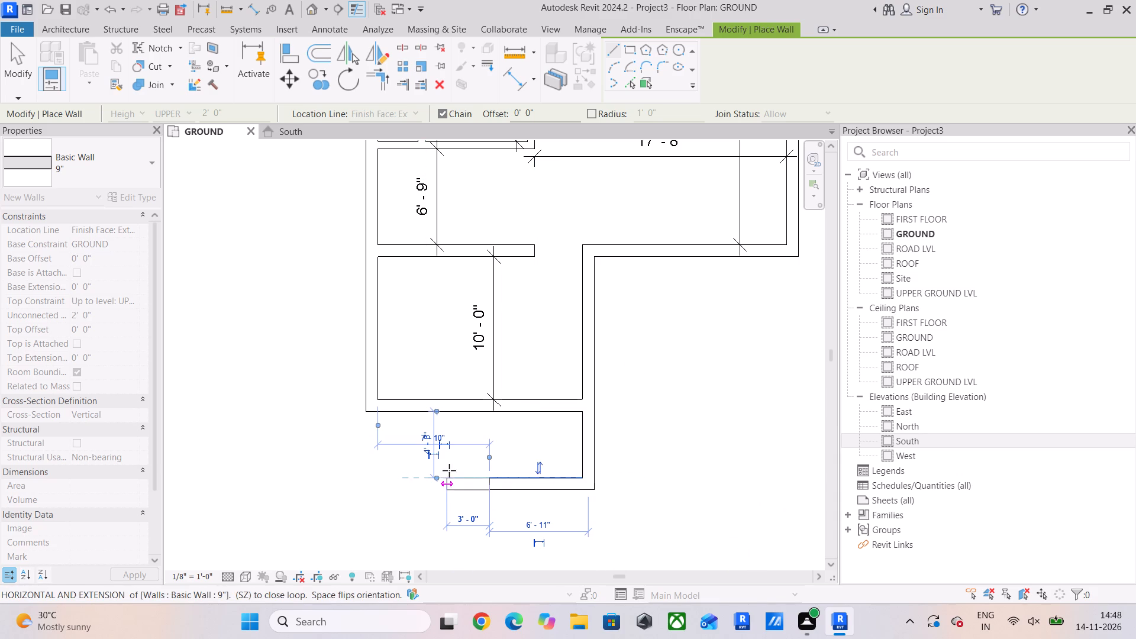
click(487, 416)
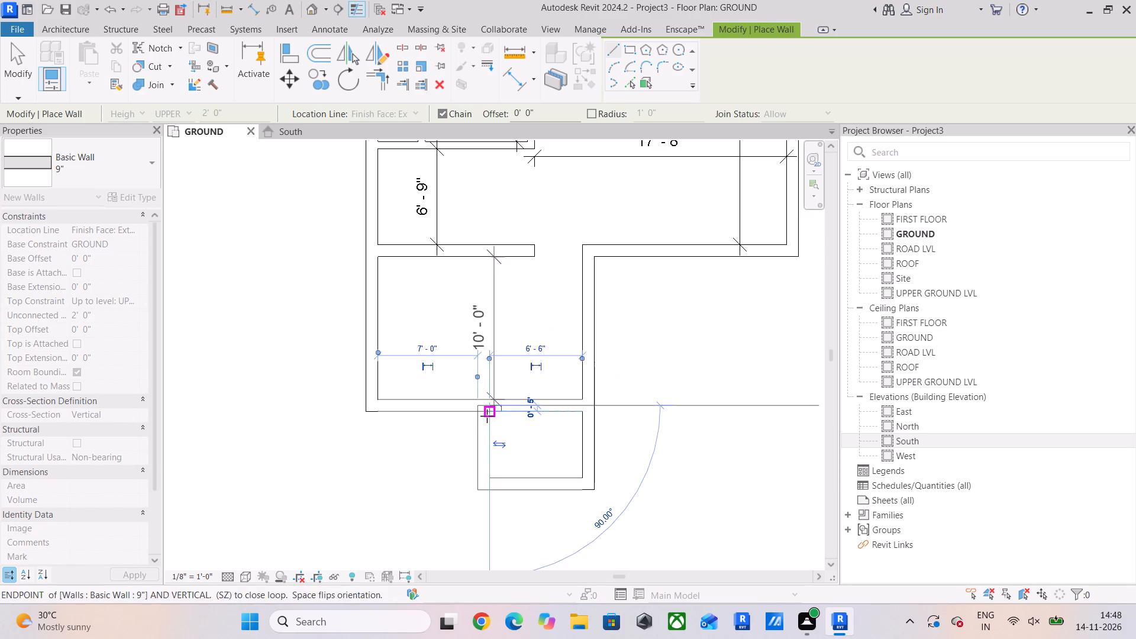
key(Escape)
key(Escape)
key(Escape)
Add an aligned dimension across the new bottom compartment's clear depth.
scroll(517, 430, up, 5)
middle_drag(517, 430, 536, 405)
scroll(536, 405, down, 4)
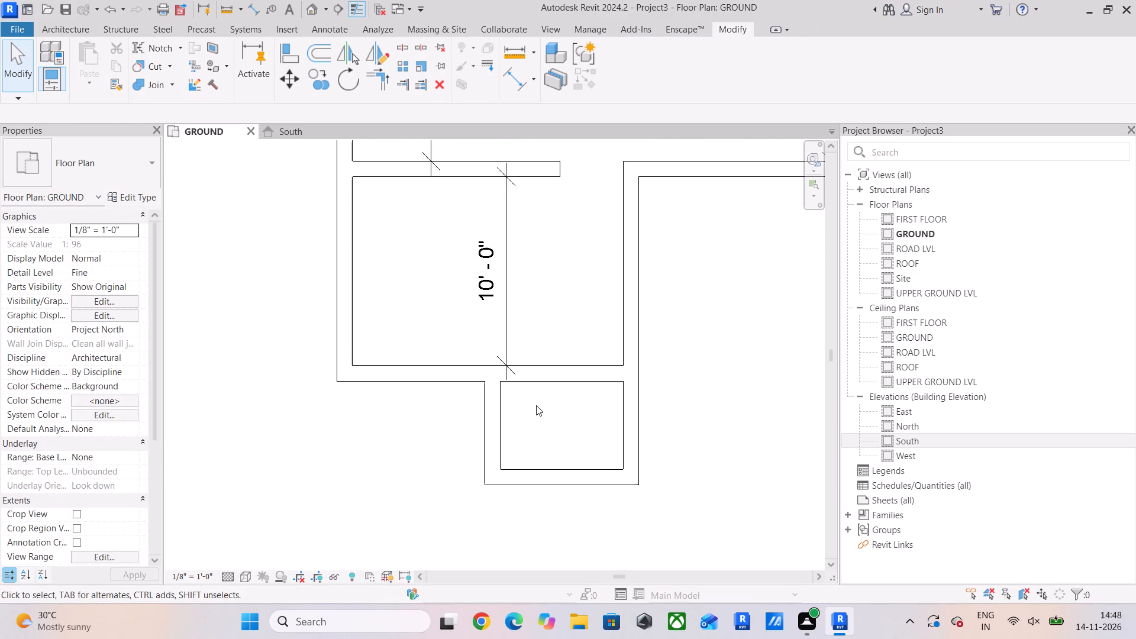
scroll(541, 405, up, 1)
middle_click(541, 405)
click(507, 83)
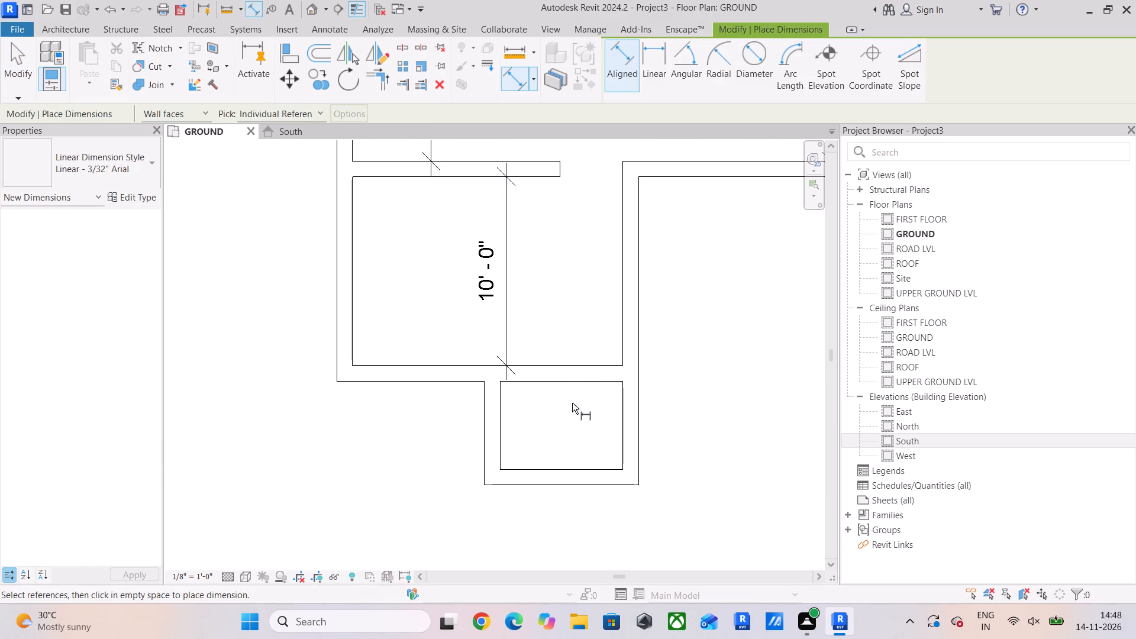
click(567, 389)
click(570, 382)
click(570, 463)
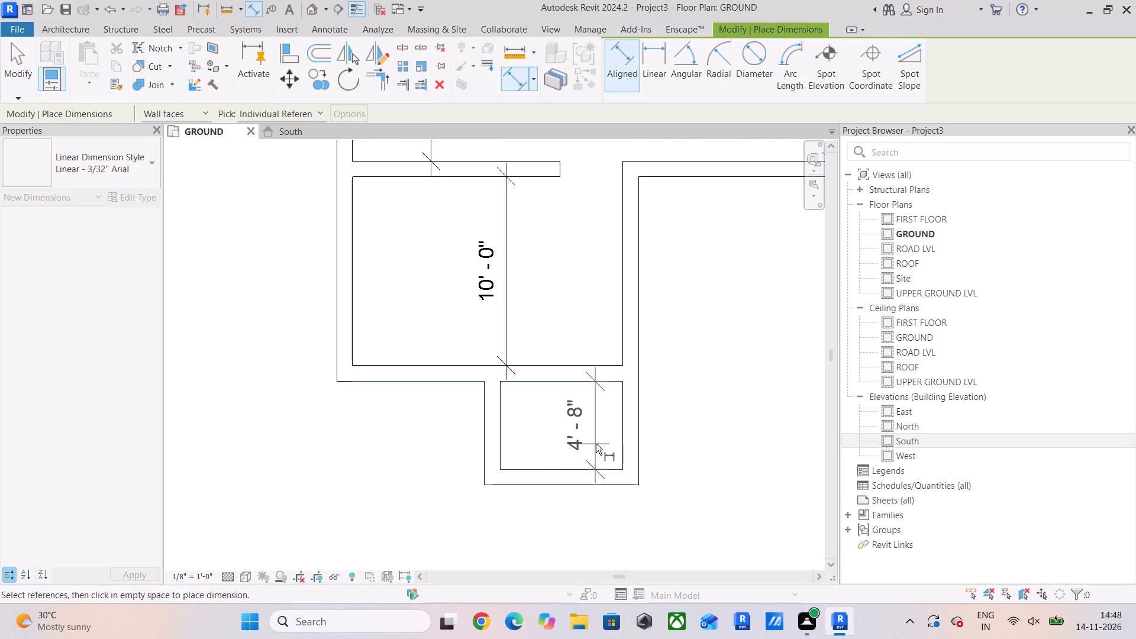
click(596, 443)
Add an aligned dimension across the new bottom compartment's clear width, between its left and right walls' inner faces.
click(500, 422)
click(621, 427)
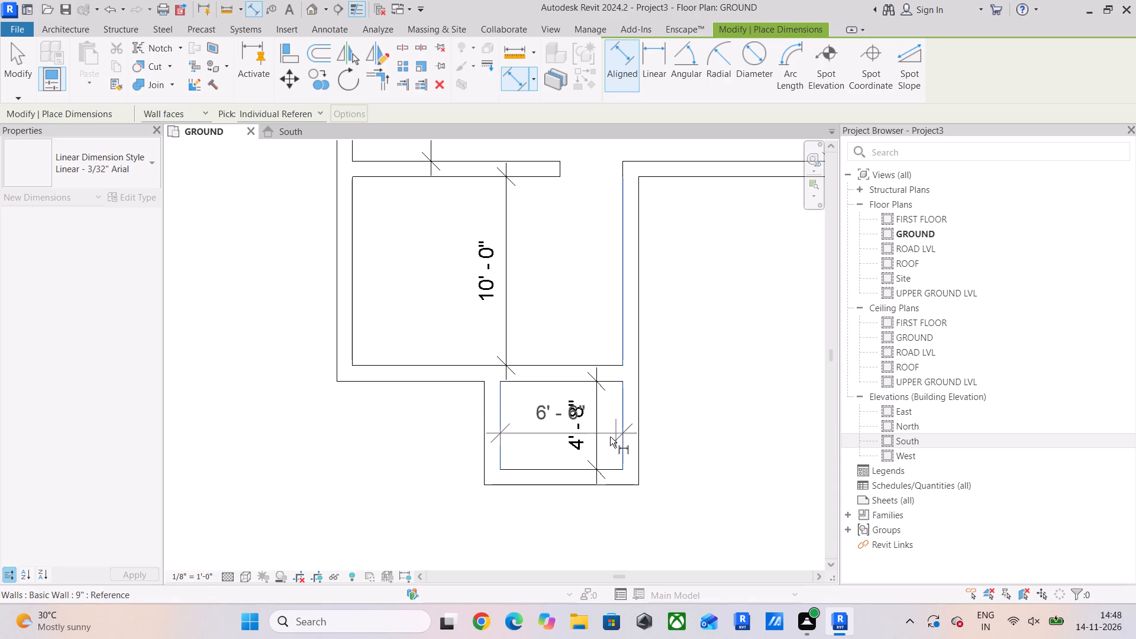
click(543, 444)
key(Escape)
key(Escape)
key(Escape)
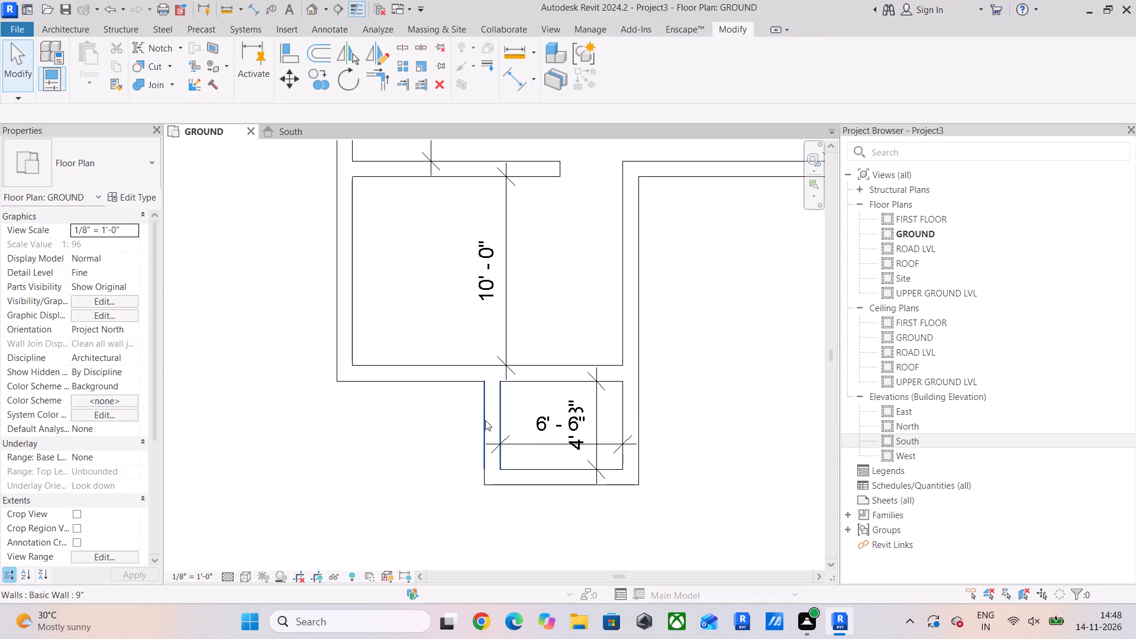
Move the bottom compartment's left wall by setting the compartment's clear width dimension to 7'4".
click(485, 420)
key(Escape)
key(Escape)
key(Escape)
key(Escape)
click(501, 414)
click(557, 428)
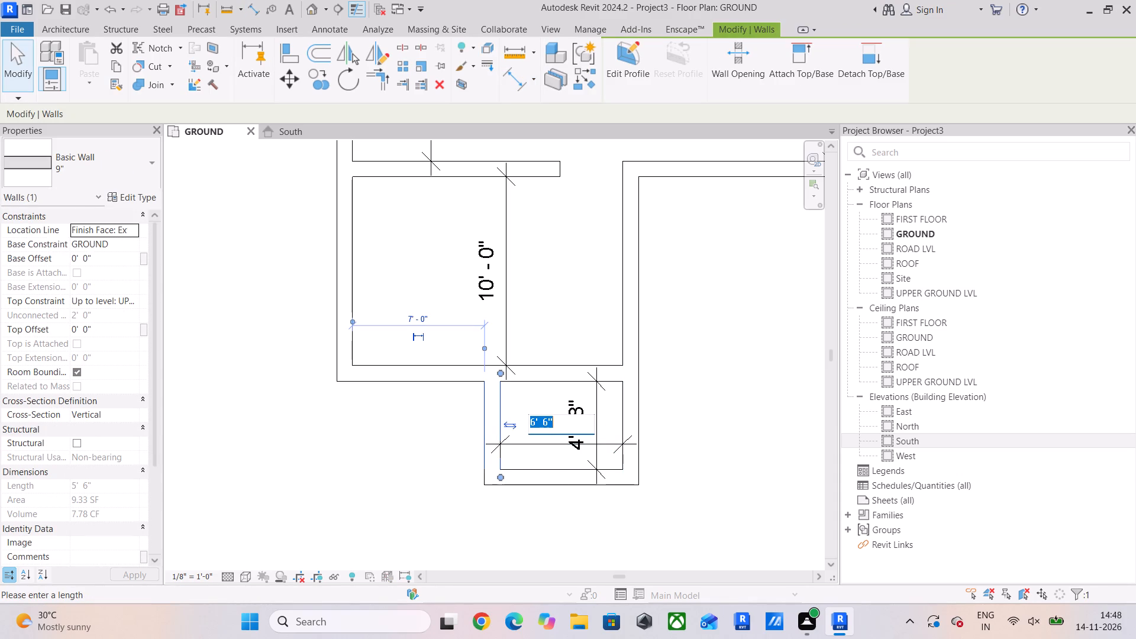
text(7')
text(4")
key(Return)
key(Escape)
key(Escape)
Delete the compartment's clear-width dimension and all remaining linear dimensions on the plan.
click(544, 444)
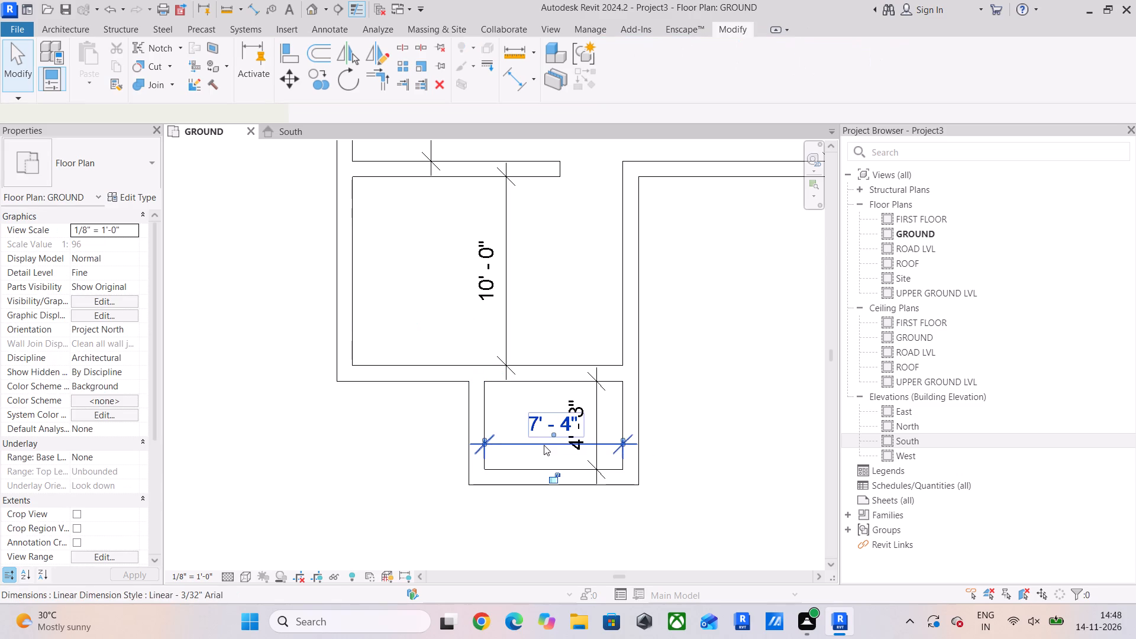
key(Delete)
click(583, 437)
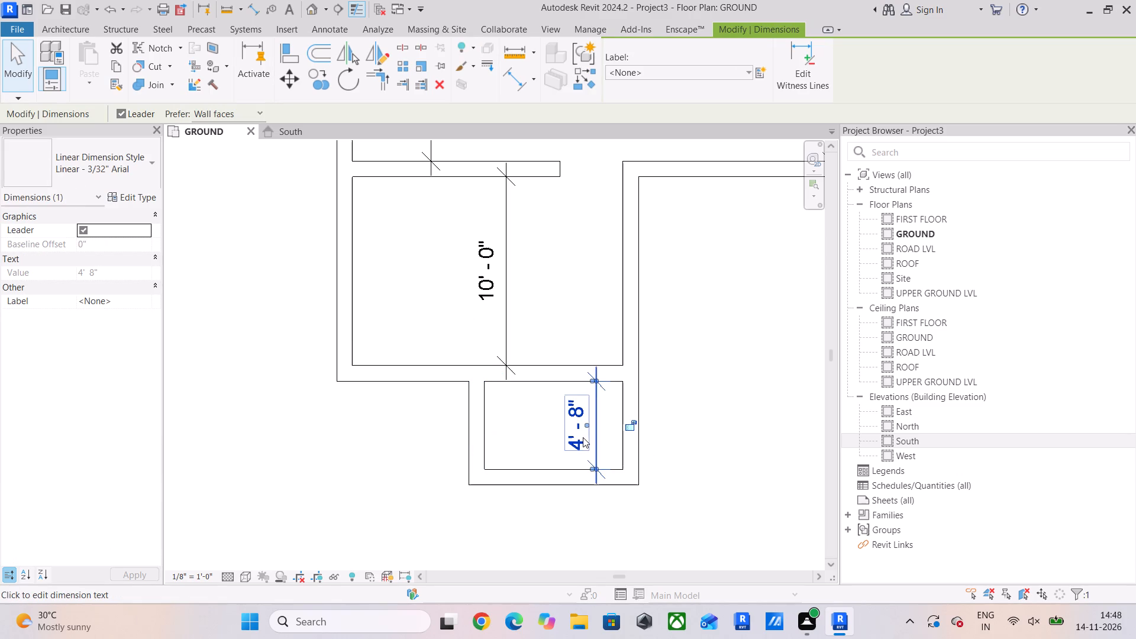
text(SA)
key(Delete)
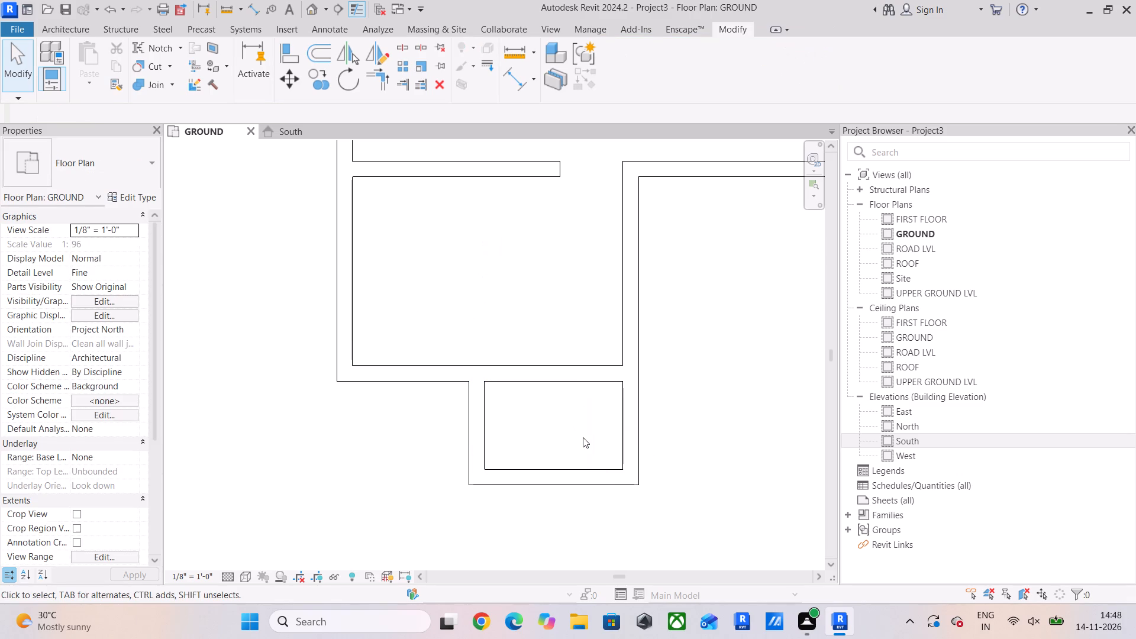
Draw thin detail lines from the lower-left inner corner of the room below the two small compartments: 3' along the wall, then up to the opposite wall.
scroll(592, 441, down, 7)
middle_drag(627, 437, 599, 516)
scroll(532, 393, up, 3)
scroll(532, 392, down, 2)
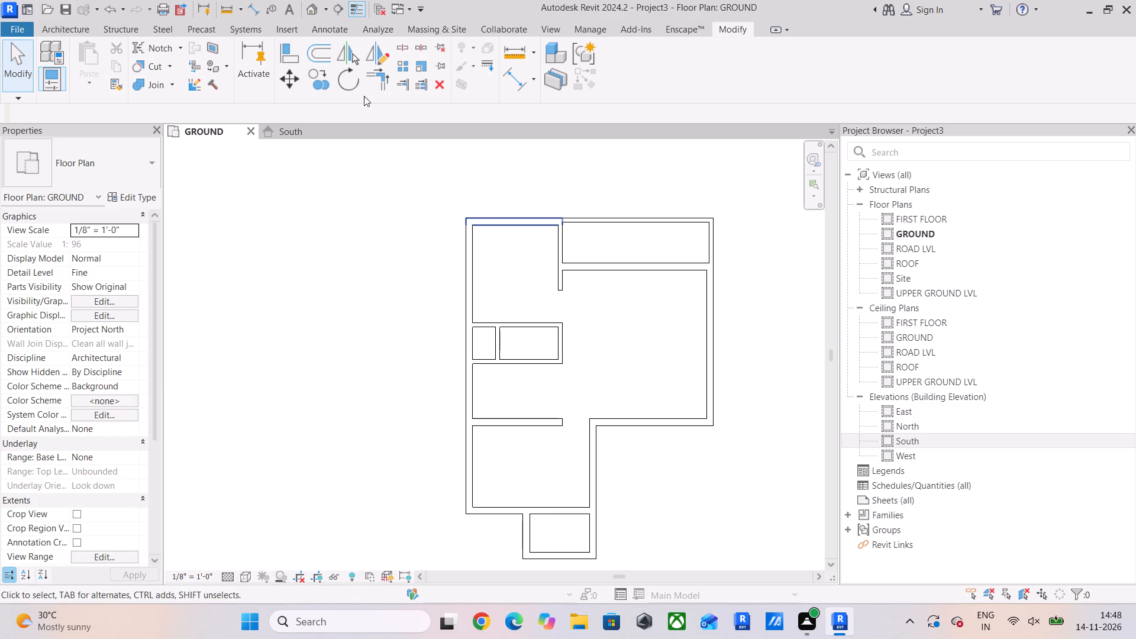
click(340, 32)
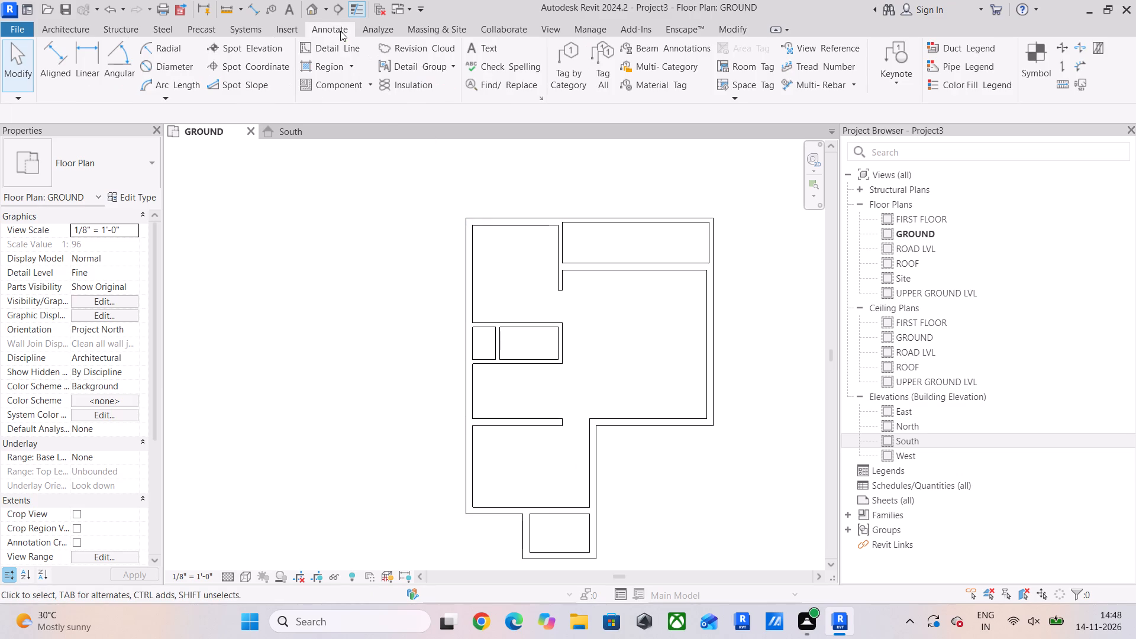
click(328, 45)
scroll(454, 387, up, 4)
scroll(521, 419, up, 1)
middle_drag(514, 423, 440, 472)
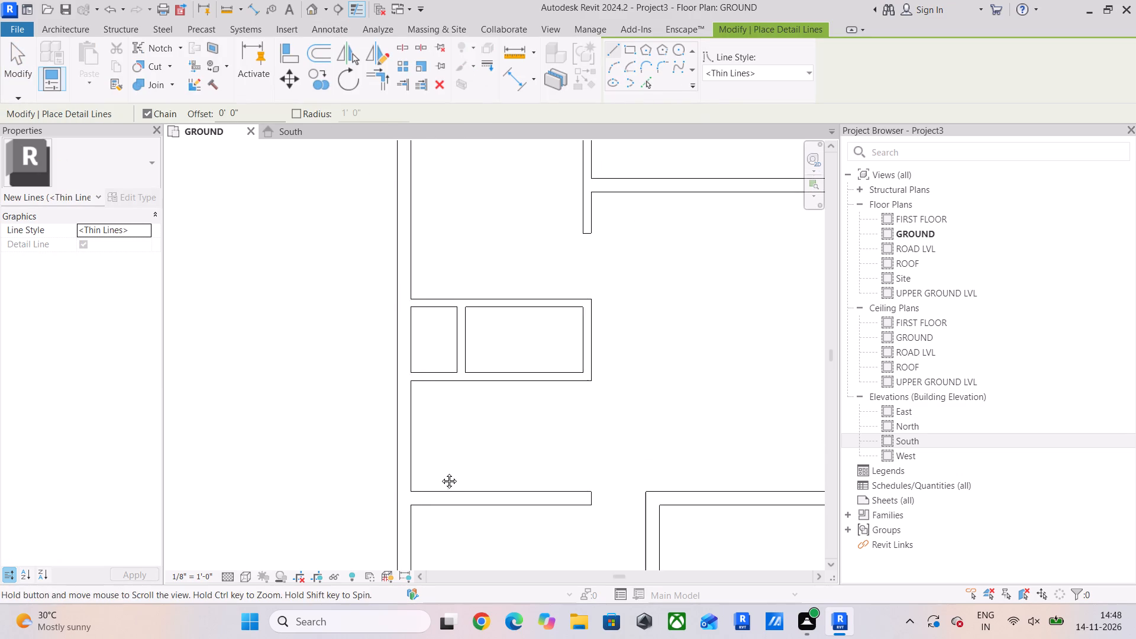
middle_drag(440, 472, 440, 472)
click(409, 492)
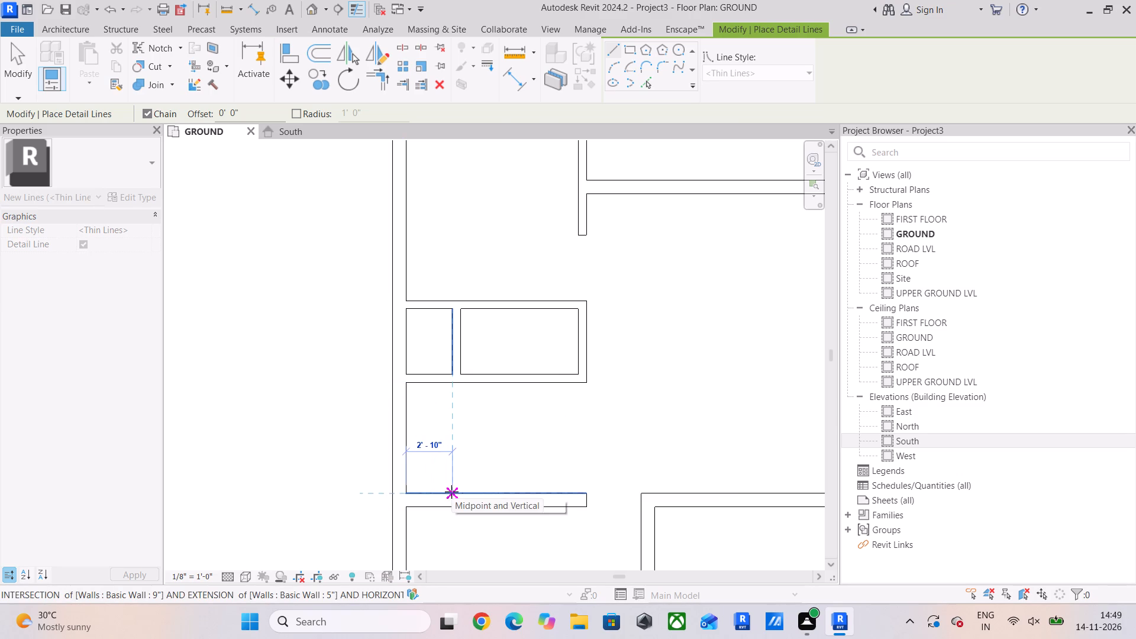
scroll(466, 493, up, 5)
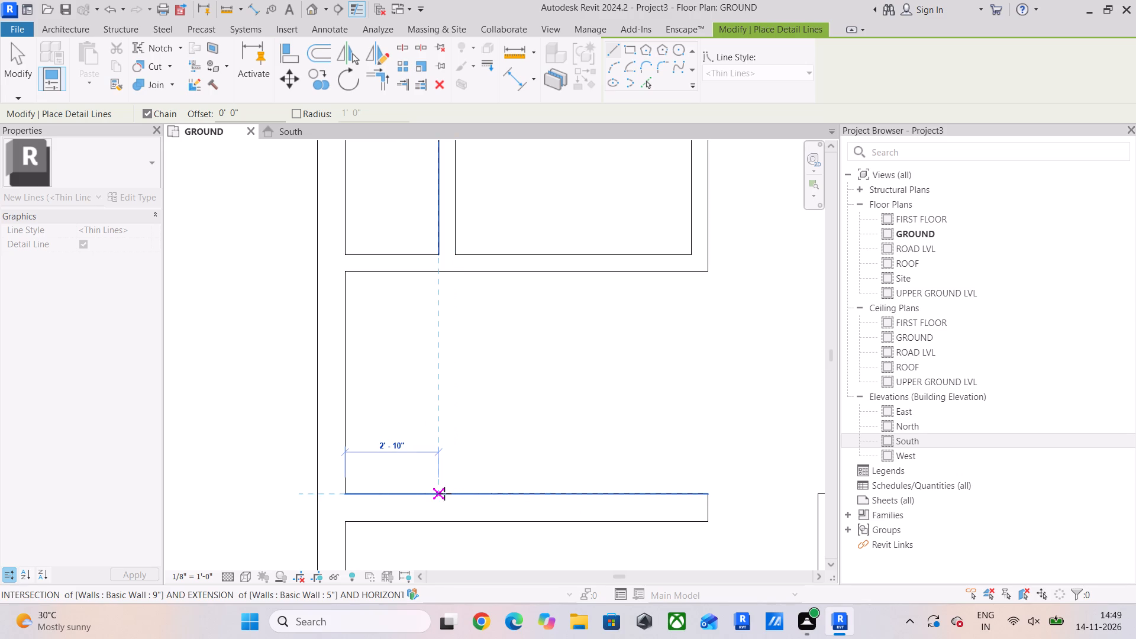
scroll(444, 493, up, 6)
click(445, 493)
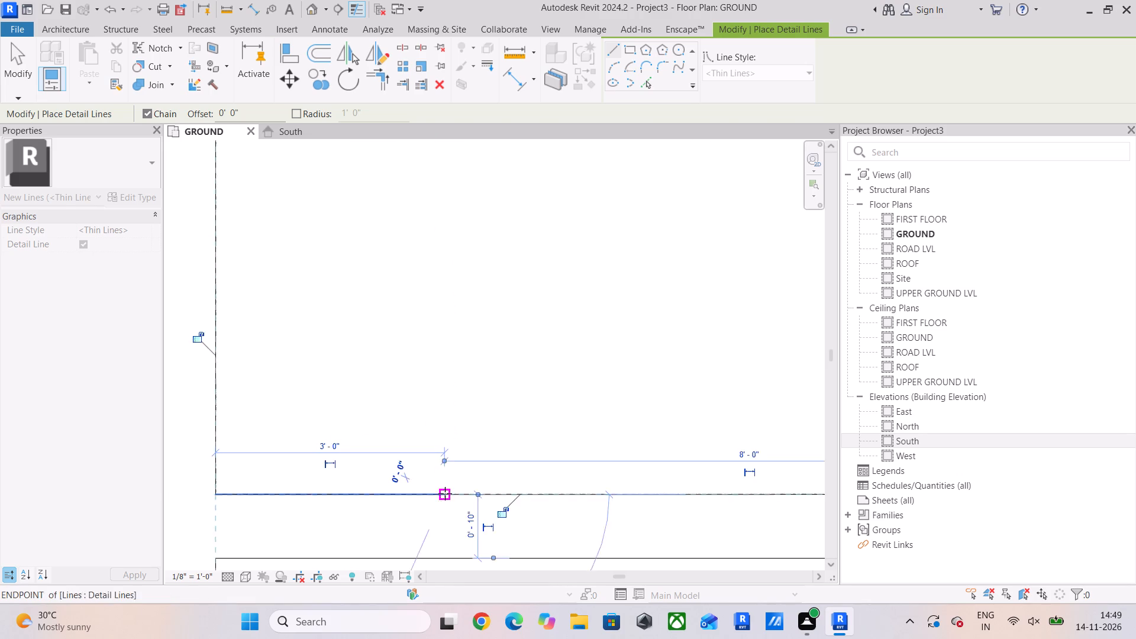
scroll(447, 339, down, 8)
middle_drag(447, 334, 444, 449)
scroll(447, 385, up, 3)
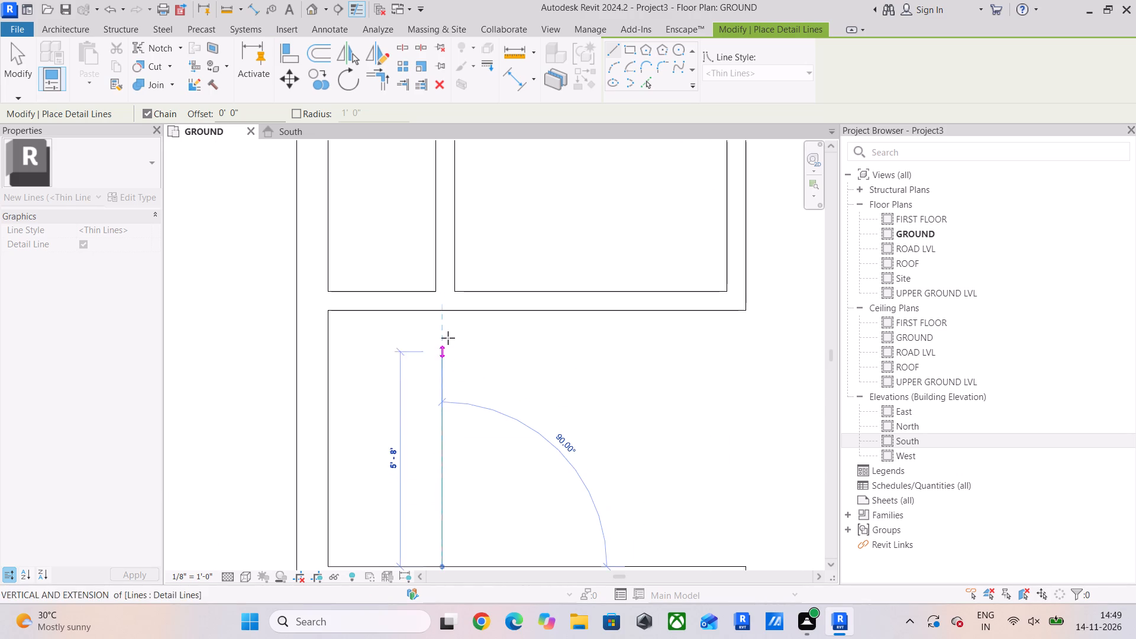
click(448, 315)
key(Escape)
Draw a 7'6" horizontal detail line from the vertical line's midpoint, continuing up from its end to the wall above.
scroll(444, 441, down, 4)
middle_drag(444, 441, 439, 419)
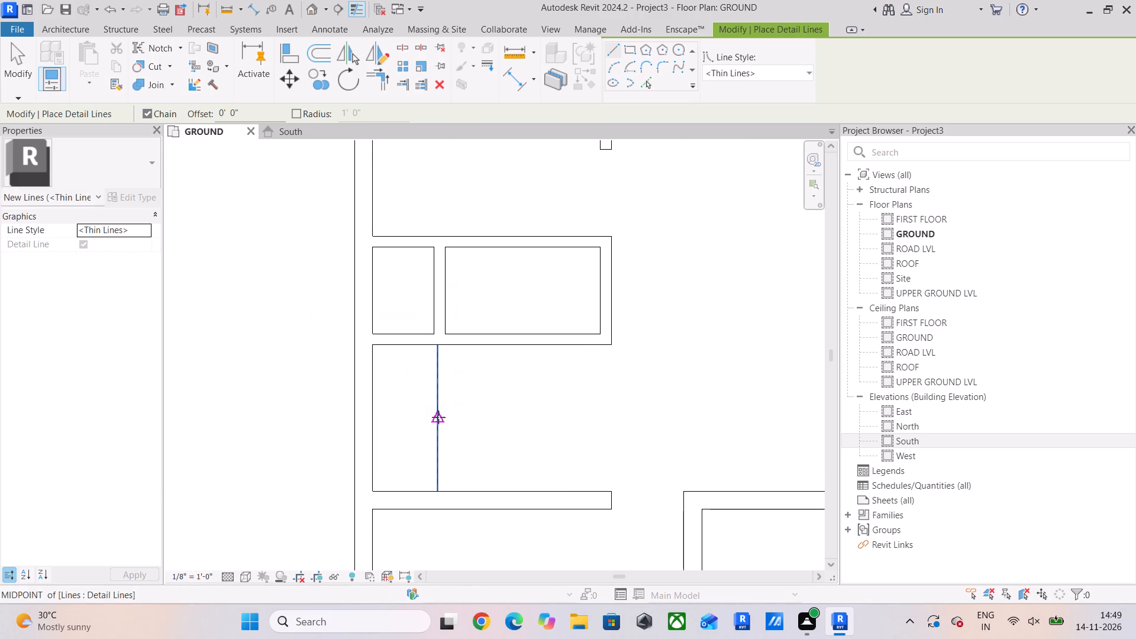
click(438, 422)
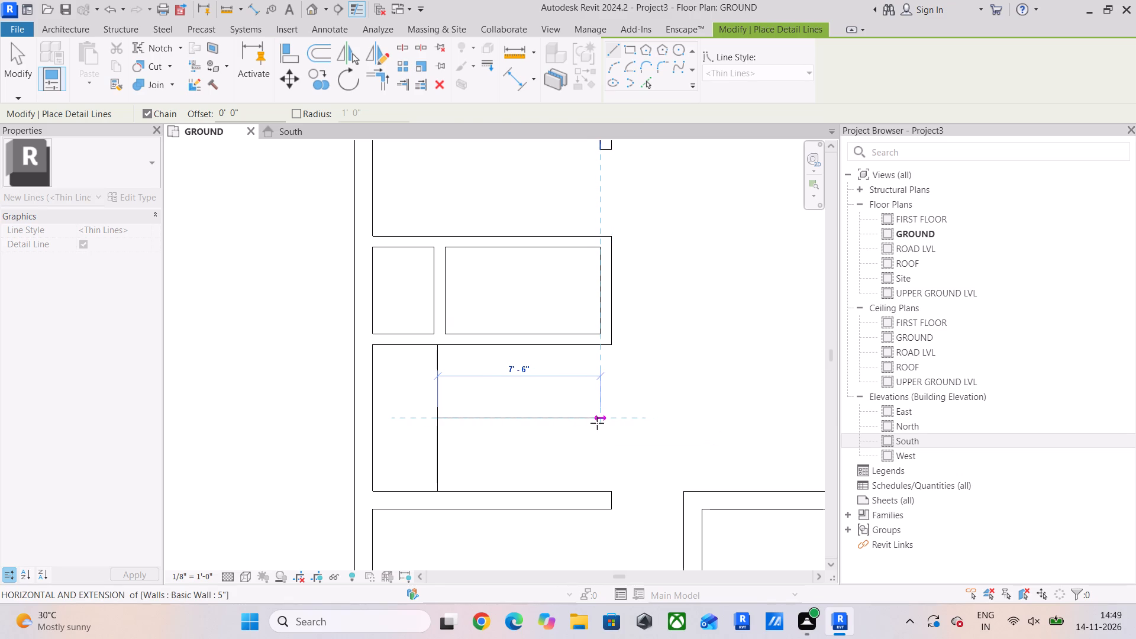
click(596, 423)
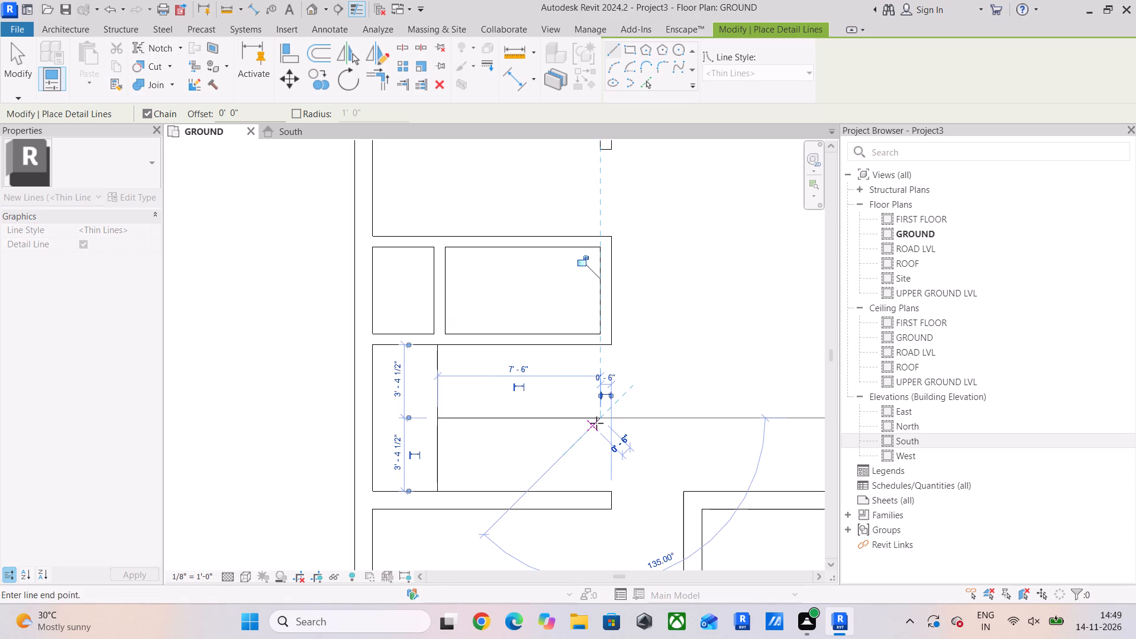
click(596, 347)
key(Escape)
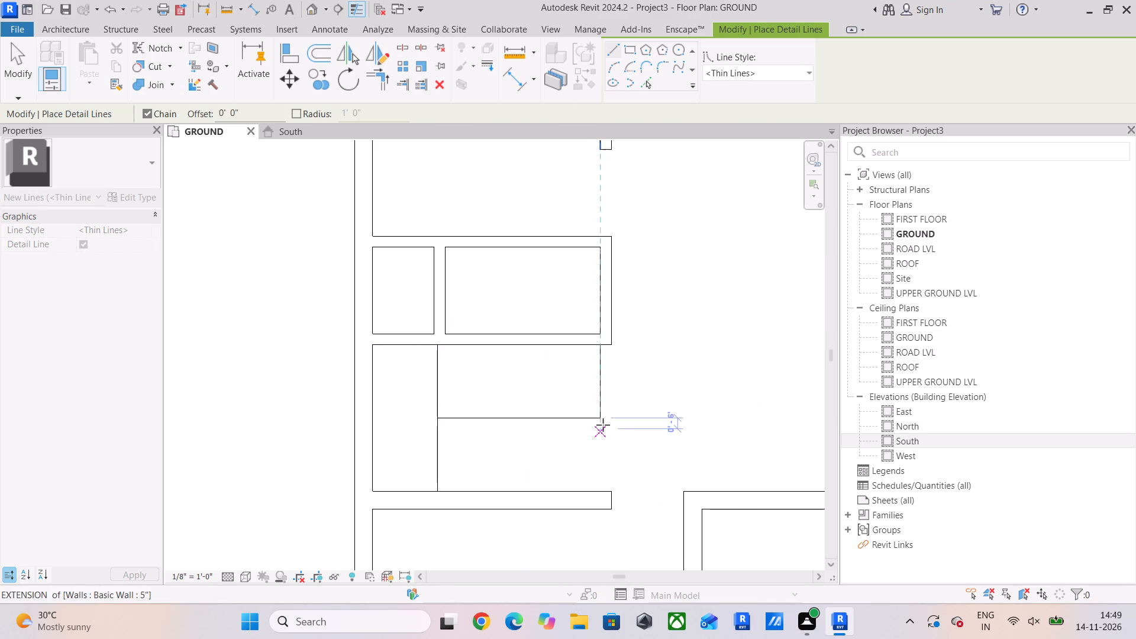
Draw a vertical detail line from the horizontal line's far end down to the wall below, closing the lower bay.
drag(599, 418, 601, 429)
click(602, 489)
key(Escape)
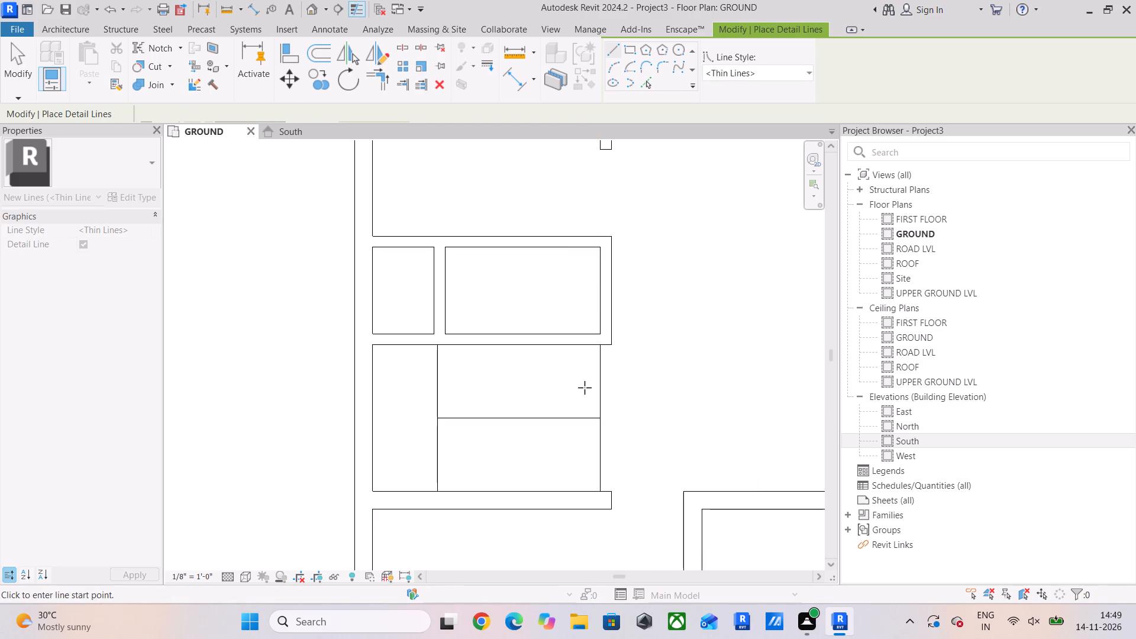
scroll(585, 388, up, 5)
middle_drag(585, 388, 615, 378)
scroll(580, 427, down, 3)
middle_drag(580, 427, 601, 415)
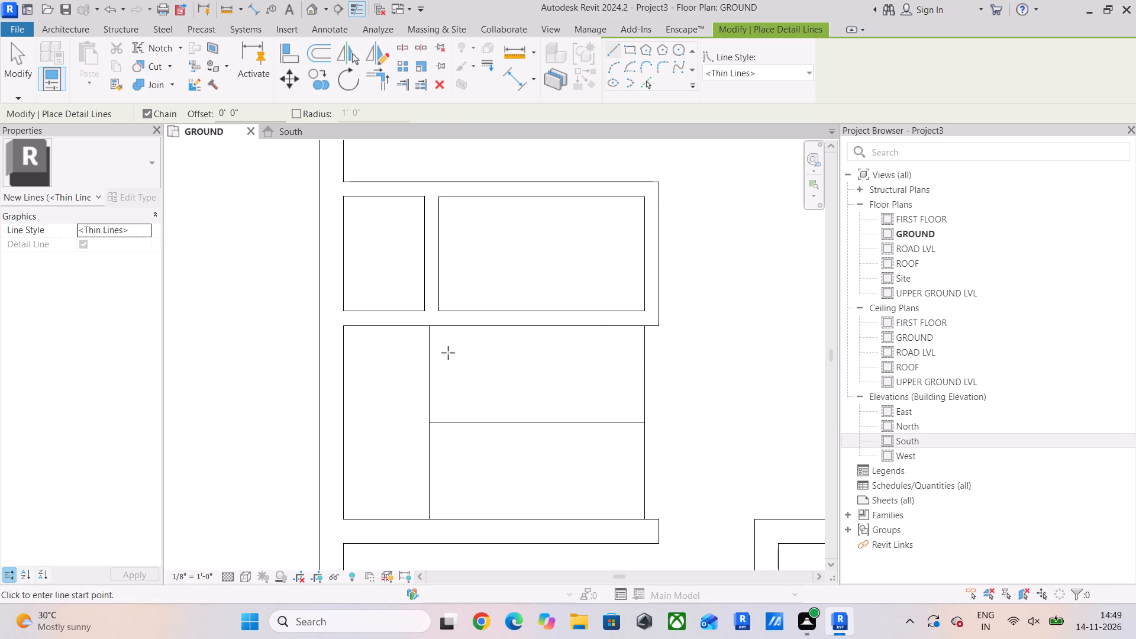
key(Escape)
key(Escape)
key(Escape)
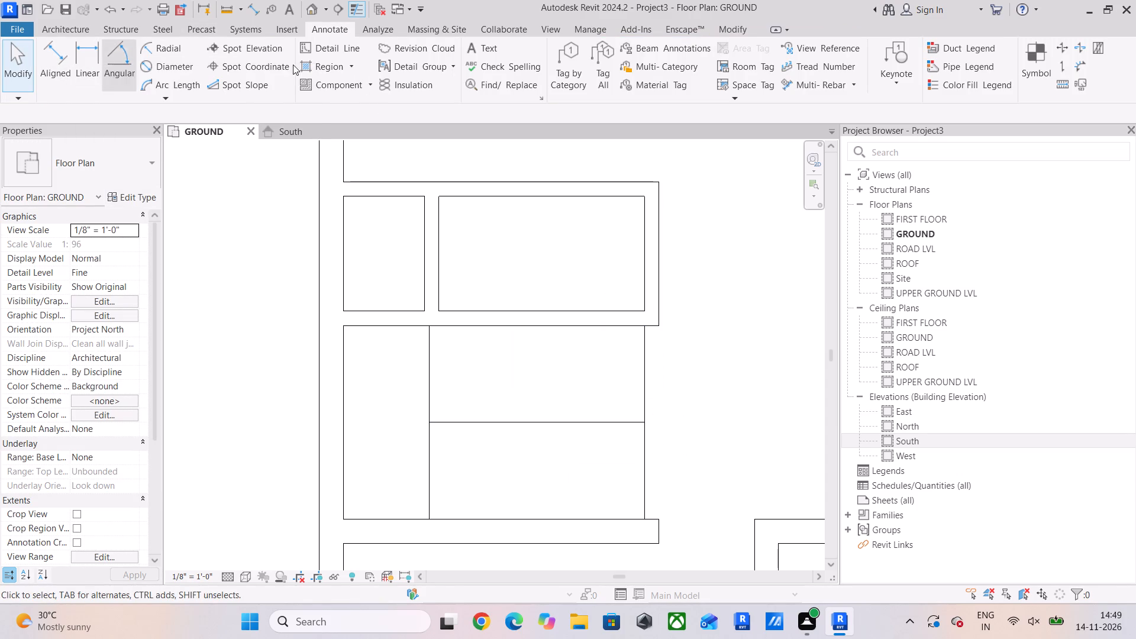
Check the lower bay's clear depth with a temporary aligned dimension from the bottom wall to the middle line, and delete it.
click(723, 26)
click(504, 70)
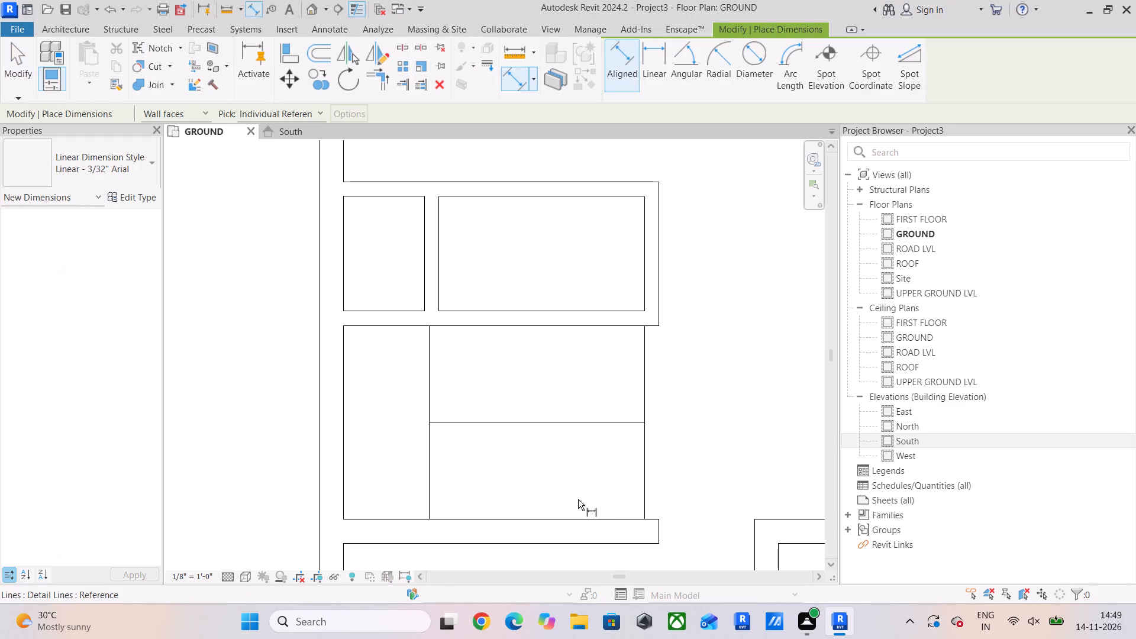
click(578, 514)
click(570, 425)
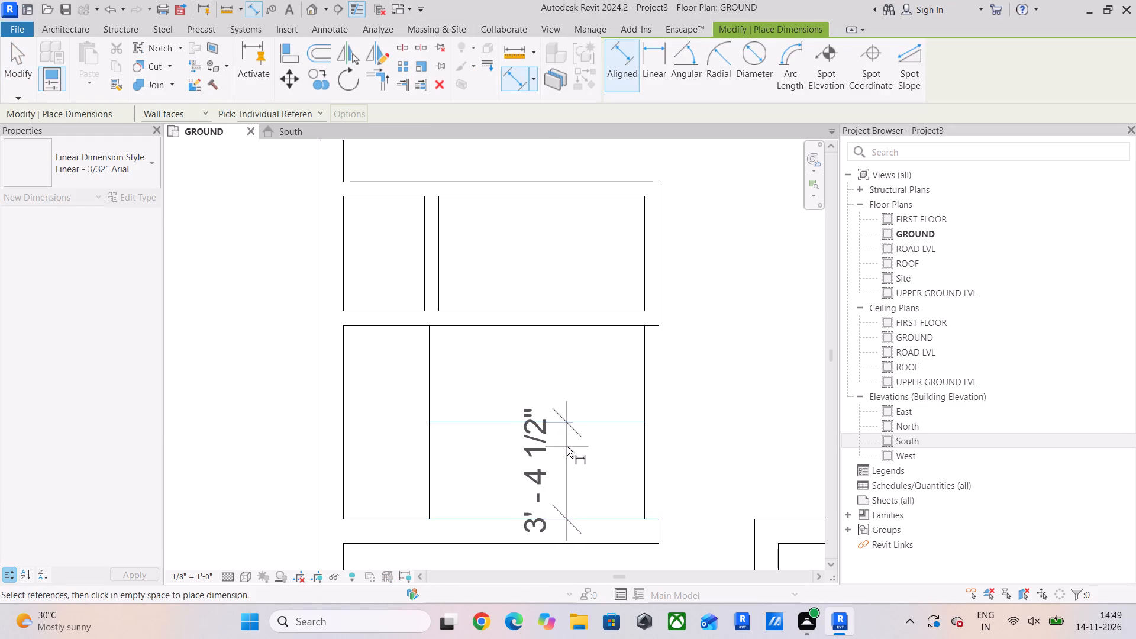
click(584, 453)
key(Escape)
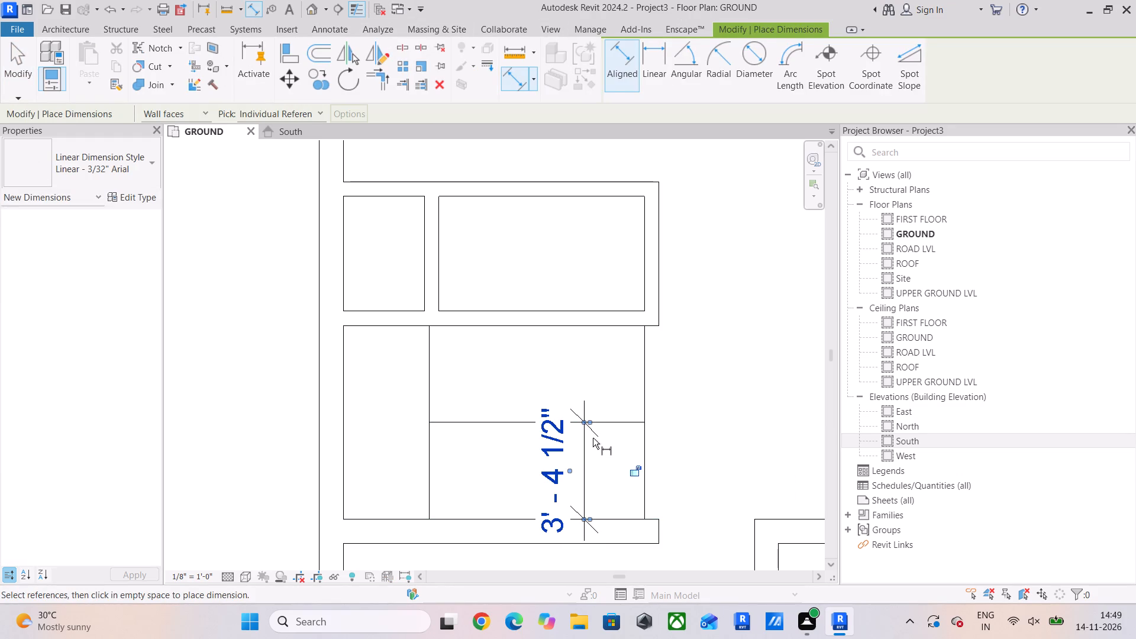
key(Escape)
key(Escape)
click(586, 451)
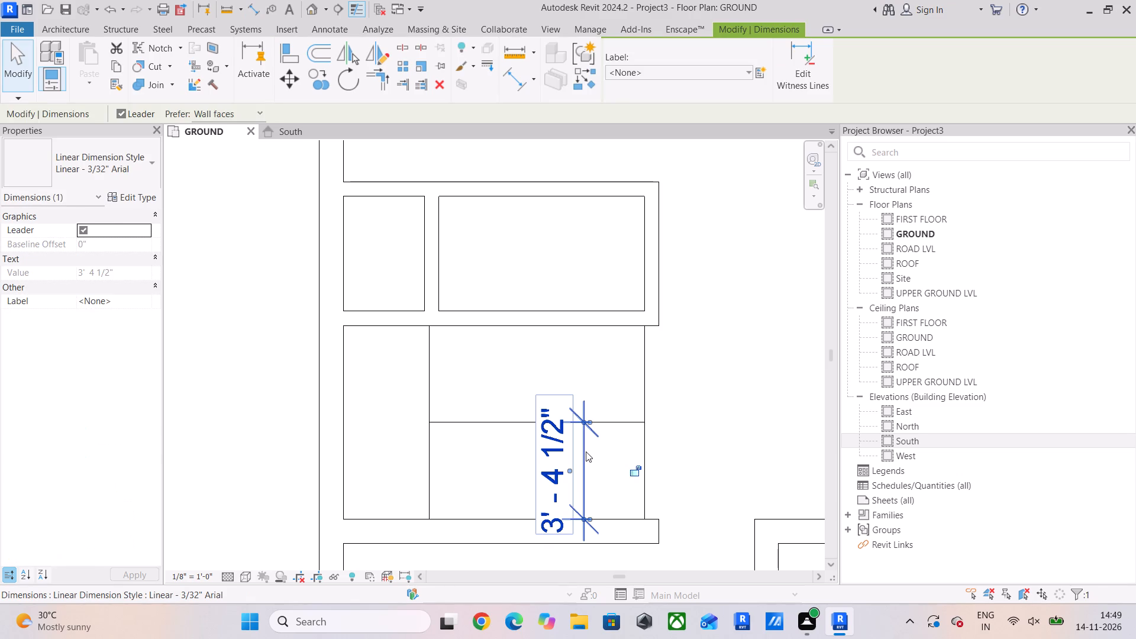
key(Delete)
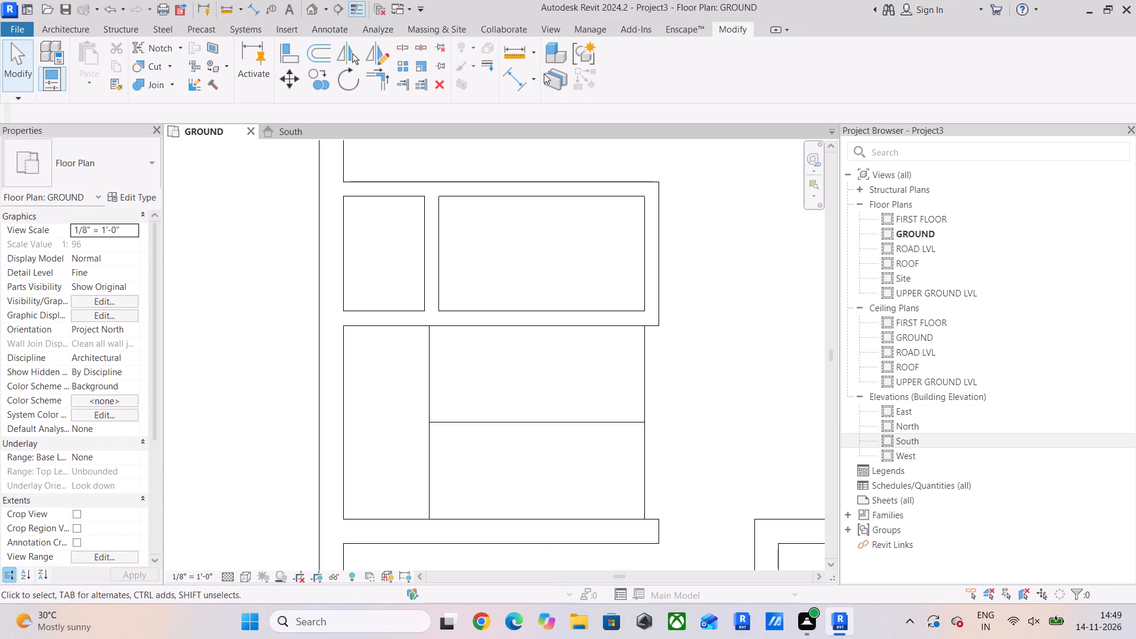
Check the upper bay's clear depth with a temporary aligned dimension from the upper wall to the middle line, and delete it.
click(520, 77)
click(534, 325)
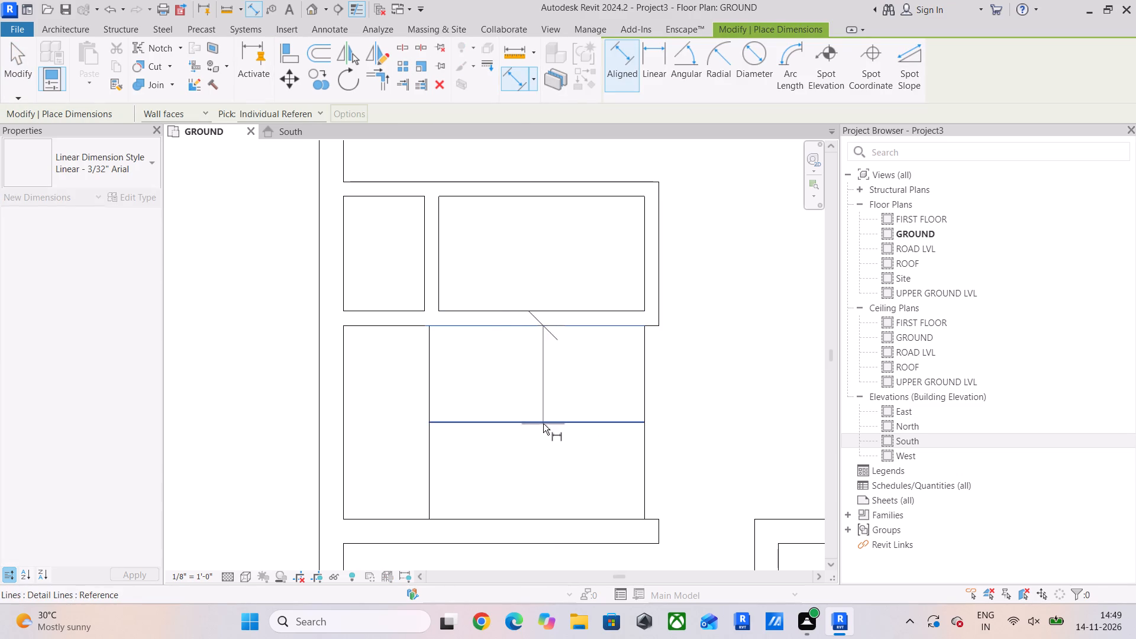
click(543, 424)
click(570, 405)
key(Escape)
key(Escape)
click(569, 376)
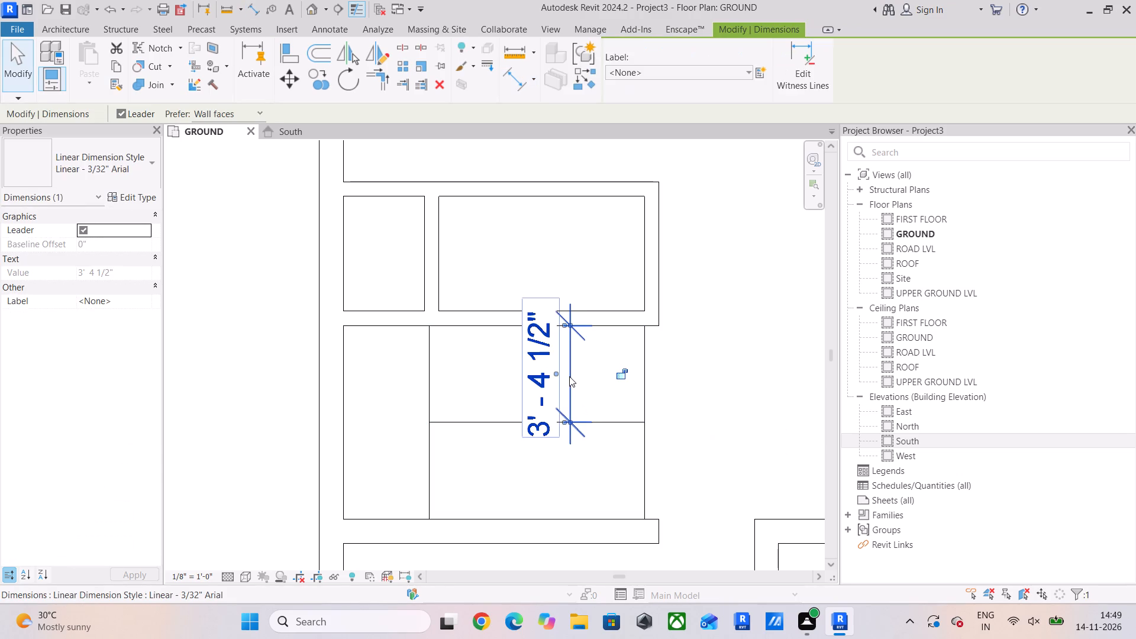
key(Delete)
Offset copies of the middle horizontal detail line 4.5" to both sides.
scroll(524, 440, up, 4)
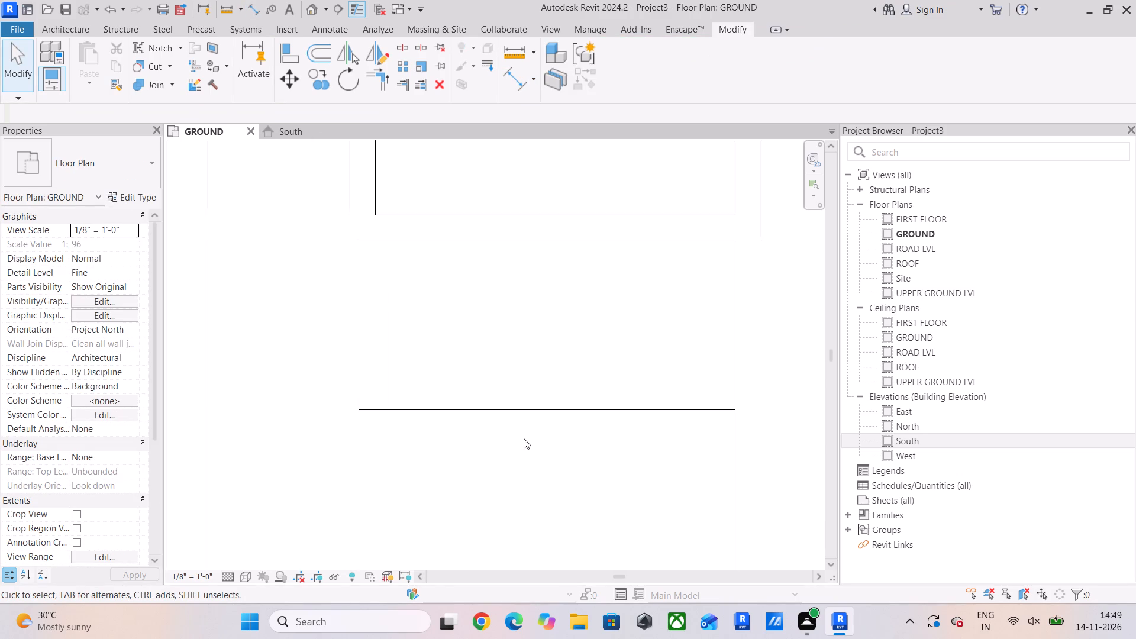
scroll(407, 165, down, 3)
middle_drag(408, 173, 408, 212)
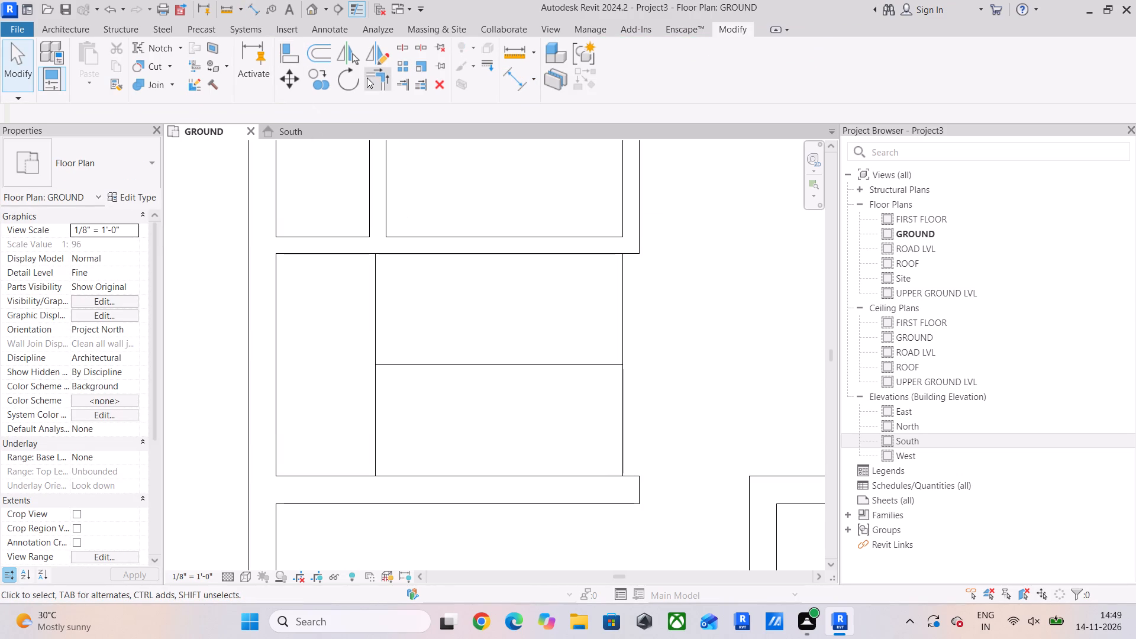
click(324, 58)
drag(214, 109, 146, 115)
text(4.5")
key(Return)
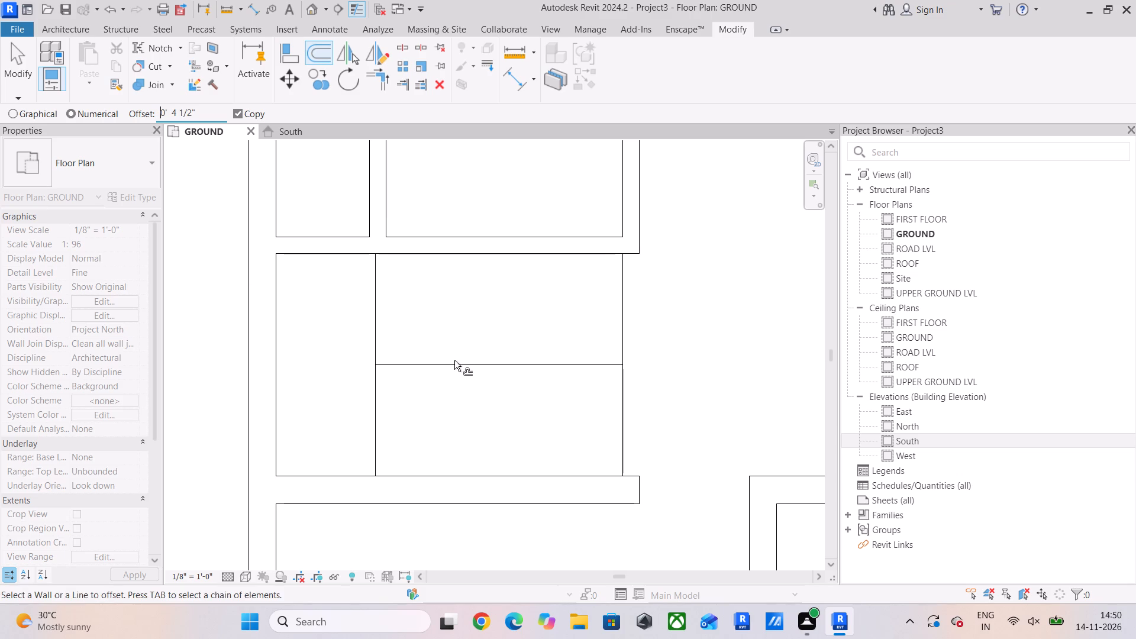
click(456, 366)
click(461, 362)
key(Escape)
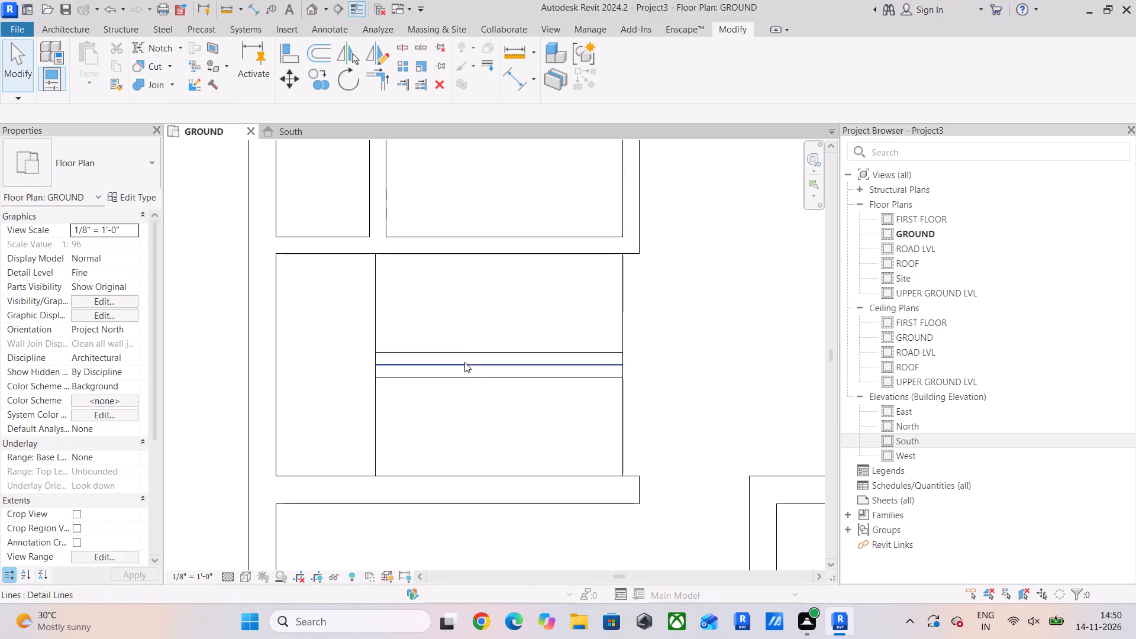
key(Escape)
key(Escape)
key(Escape)
Delete the original middle detail line between the two offset copies.
click(469, 364)
key(Delete)
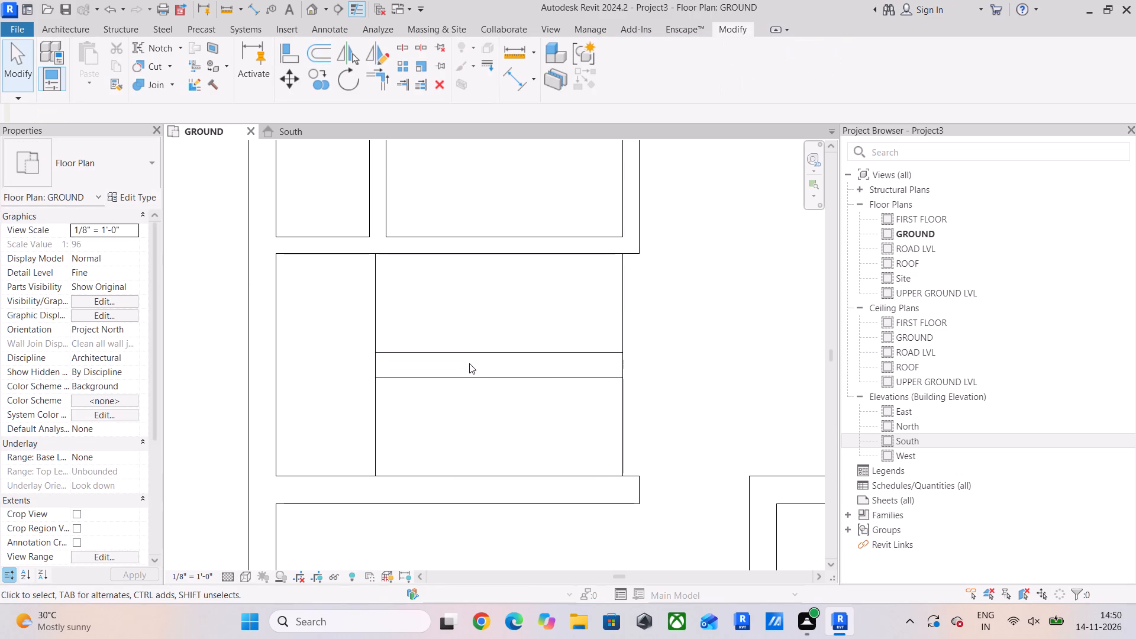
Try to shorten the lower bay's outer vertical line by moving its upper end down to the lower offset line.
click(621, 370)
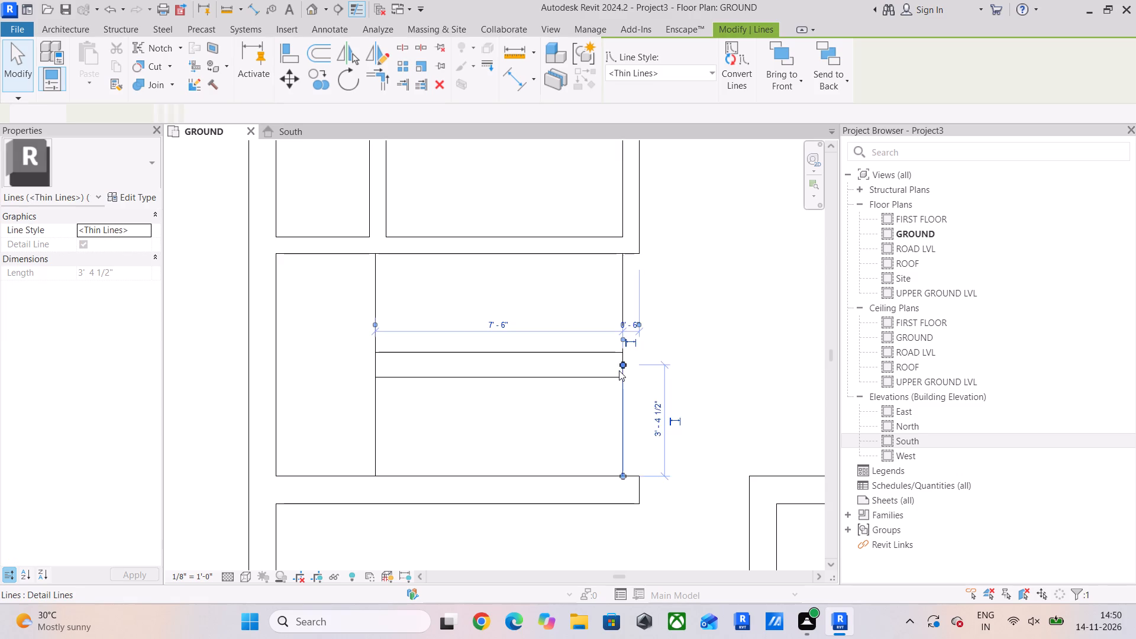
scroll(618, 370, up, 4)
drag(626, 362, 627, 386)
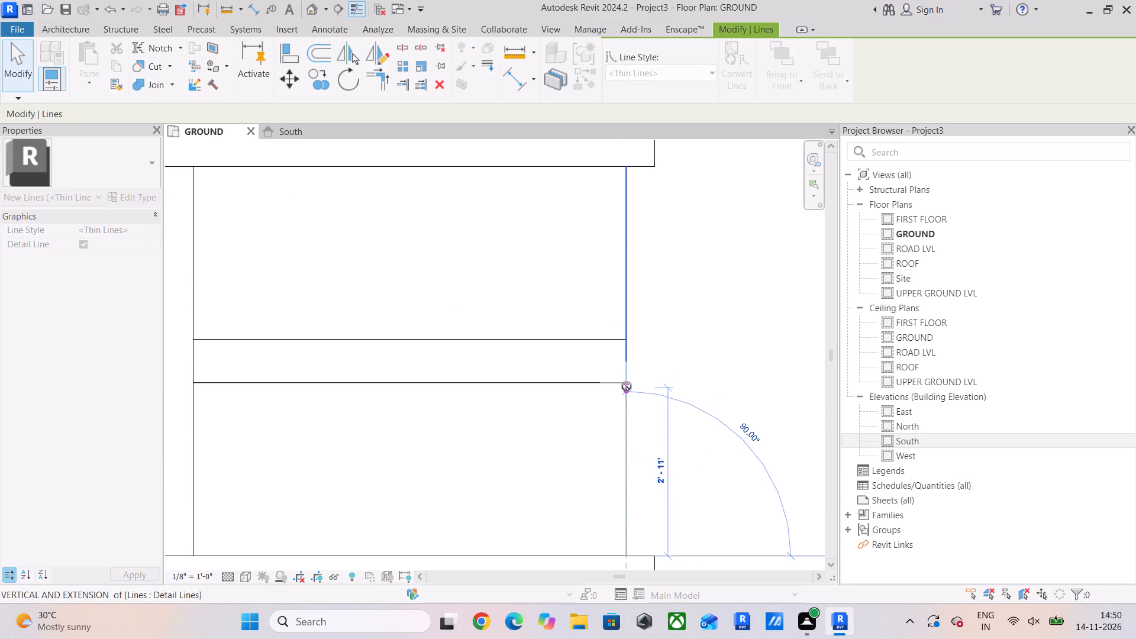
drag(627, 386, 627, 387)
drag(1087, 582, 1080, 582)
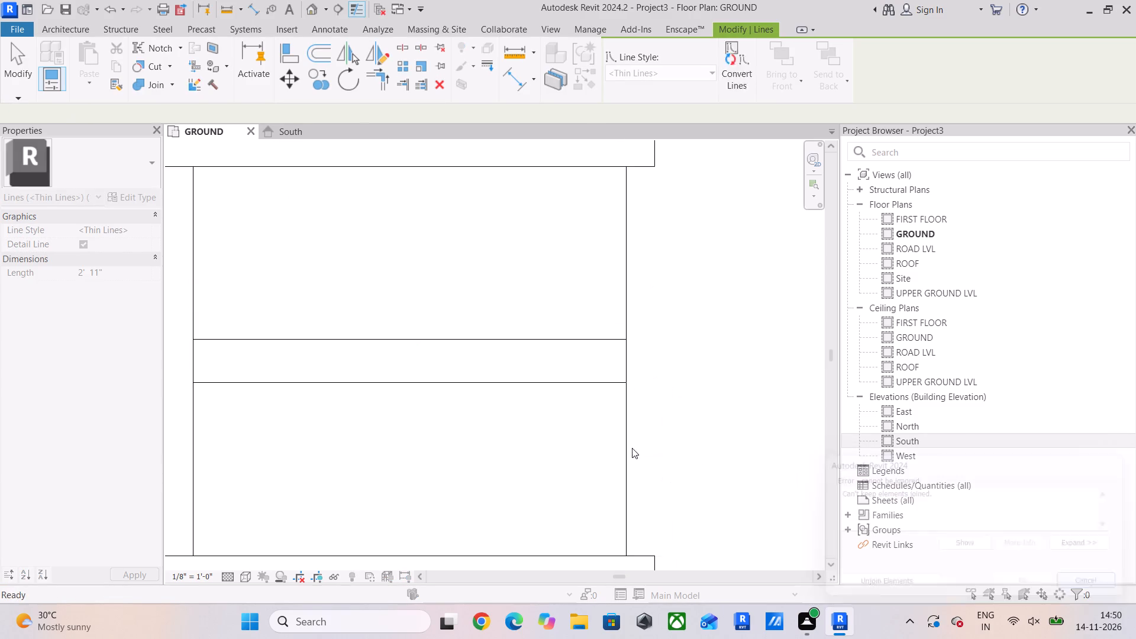
Trim the two offset lines and the bays' outer vertical lines into corners, leaving the gap between the bays open at the outer end.
click(627, 377)
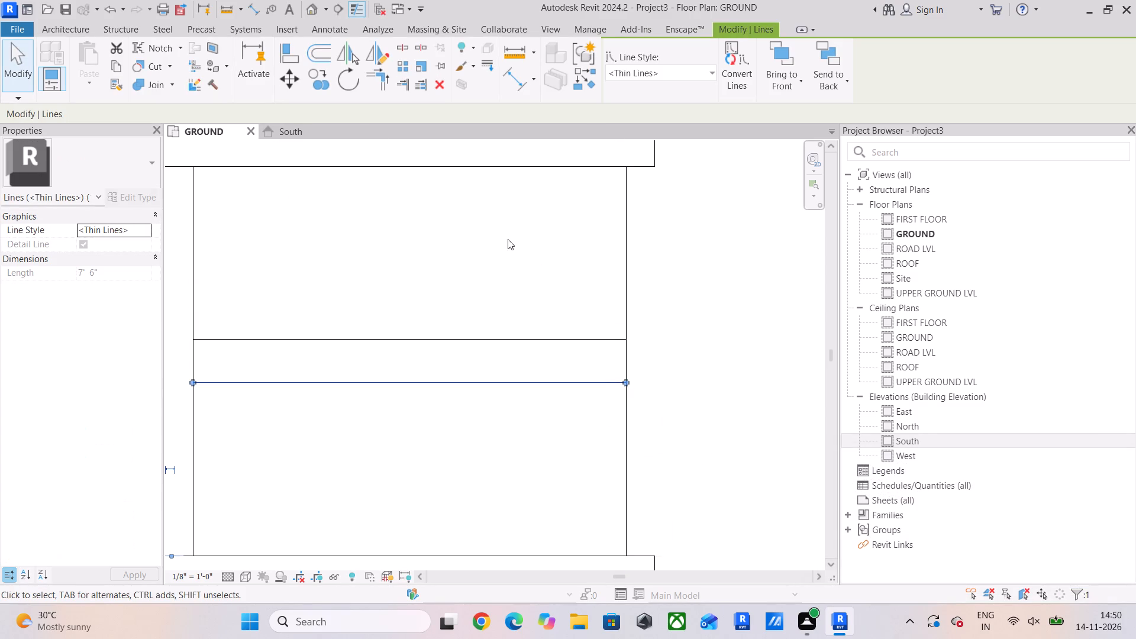
click(374, 78)
click(573, 384)
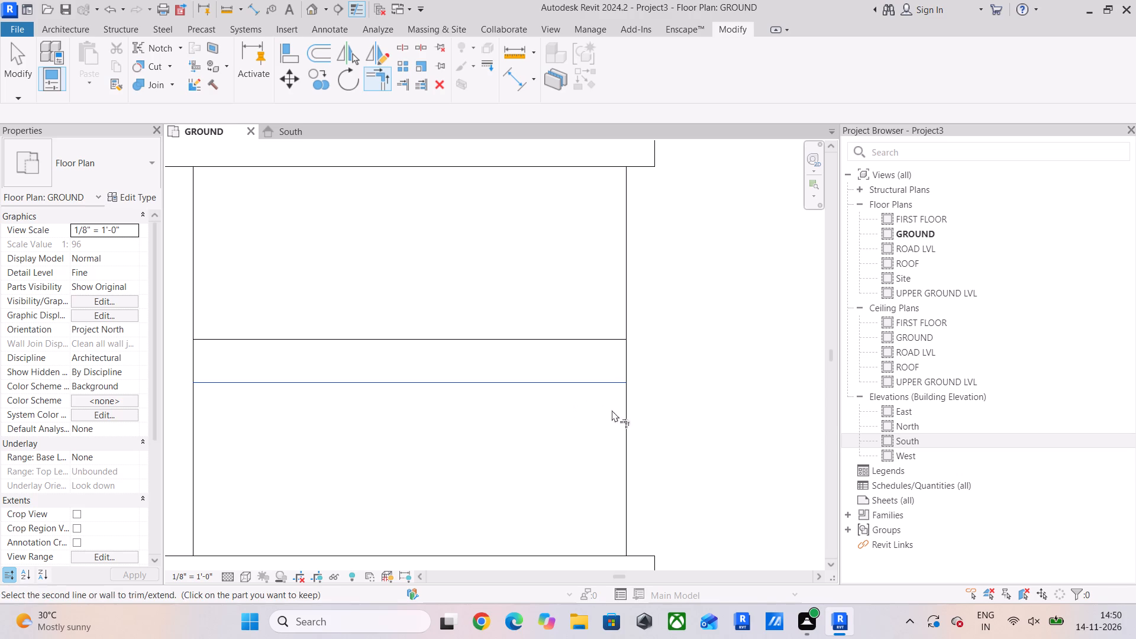
click(624, 418)
drag(630, 292, 620, 302)
double_click(597, 332)
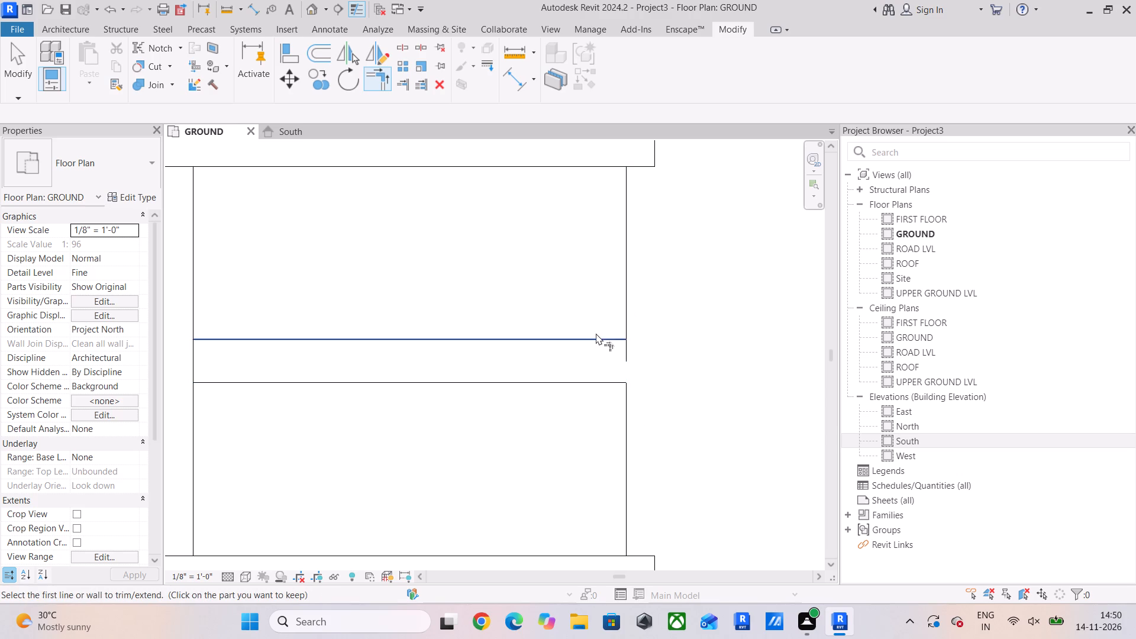
click(625, 287)
key(Escape)
Copy the outer vertical lines of both the upper and lower bays 1' inward.
scroll(629, 300, down, 5)
middle_drag(642, 305, 655, 313)
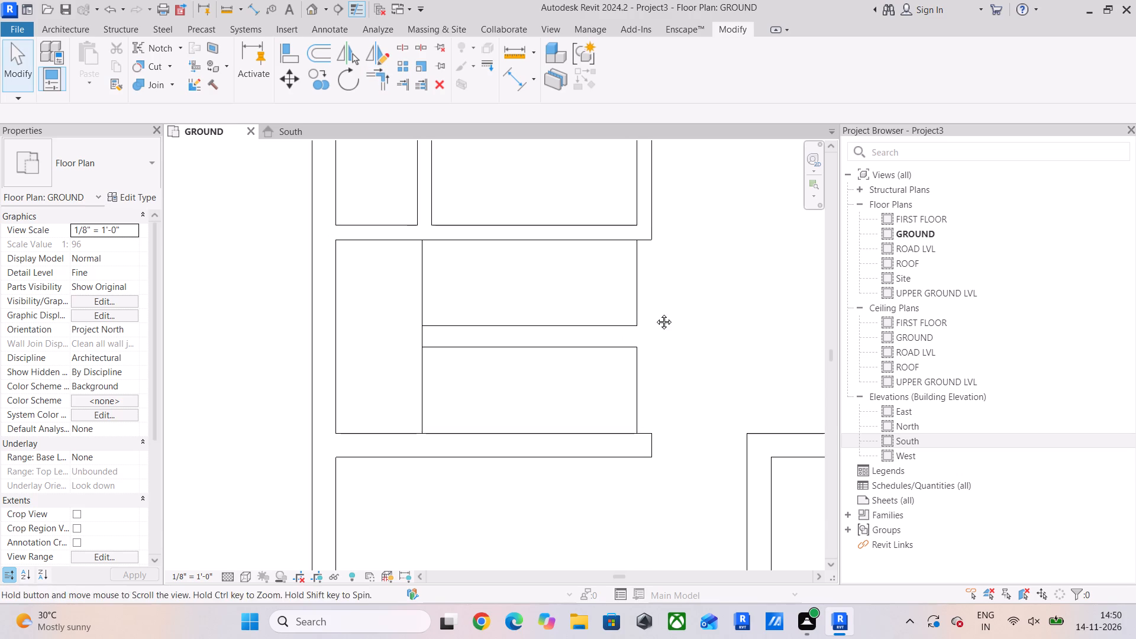
middle_drag(655, 313, 655, 314)
key(Escape)
click(646, 282)
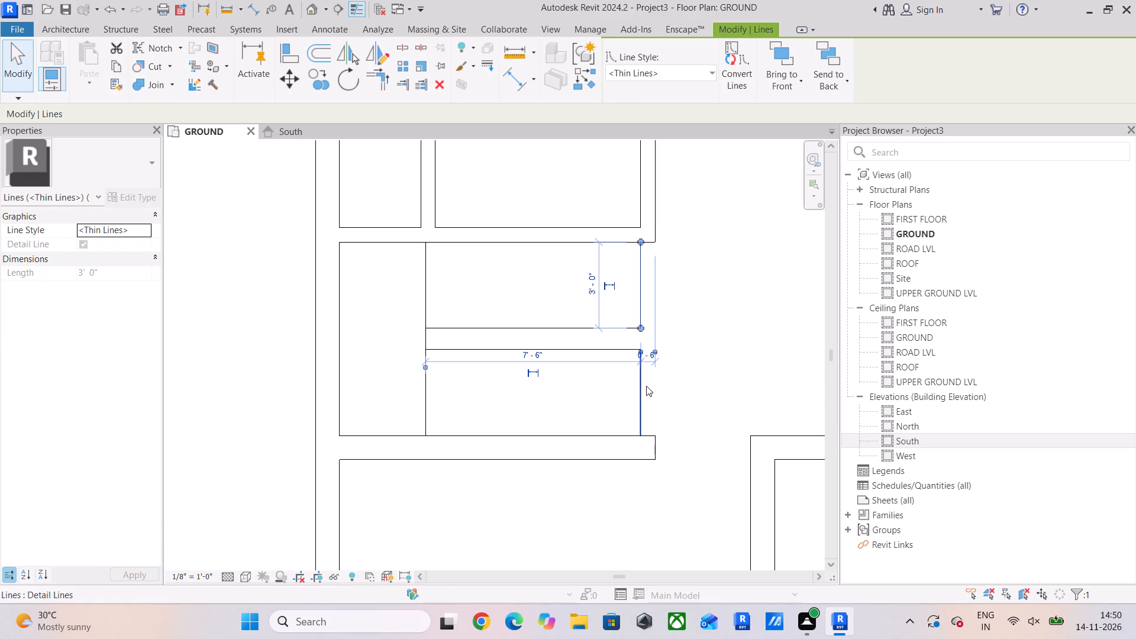
ctrl+click(643, 389)
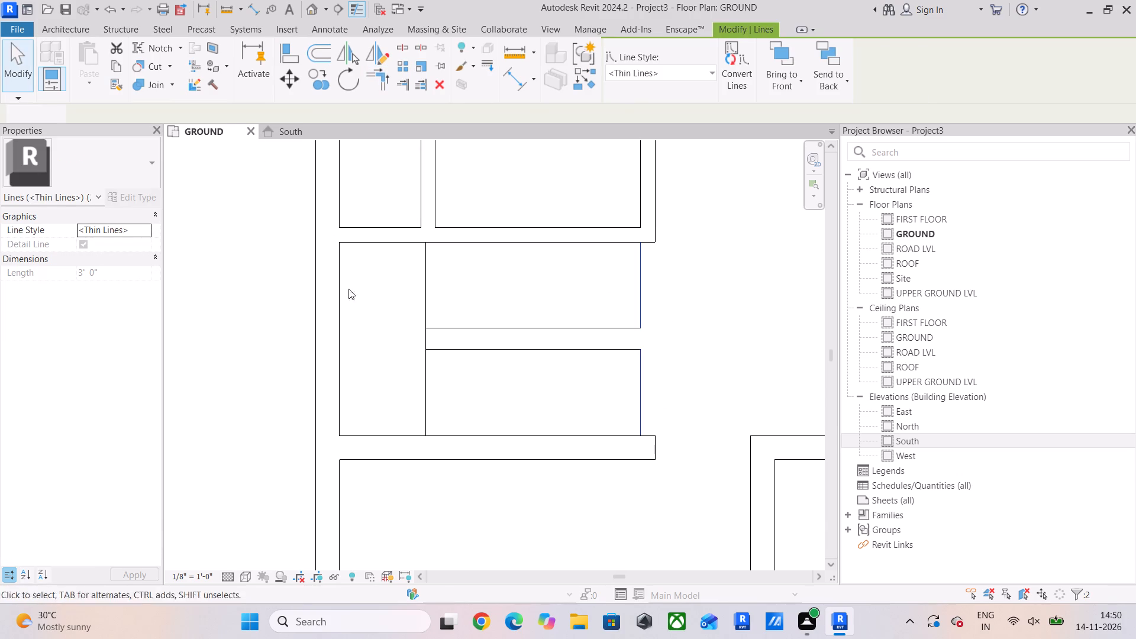
click(322, 84)
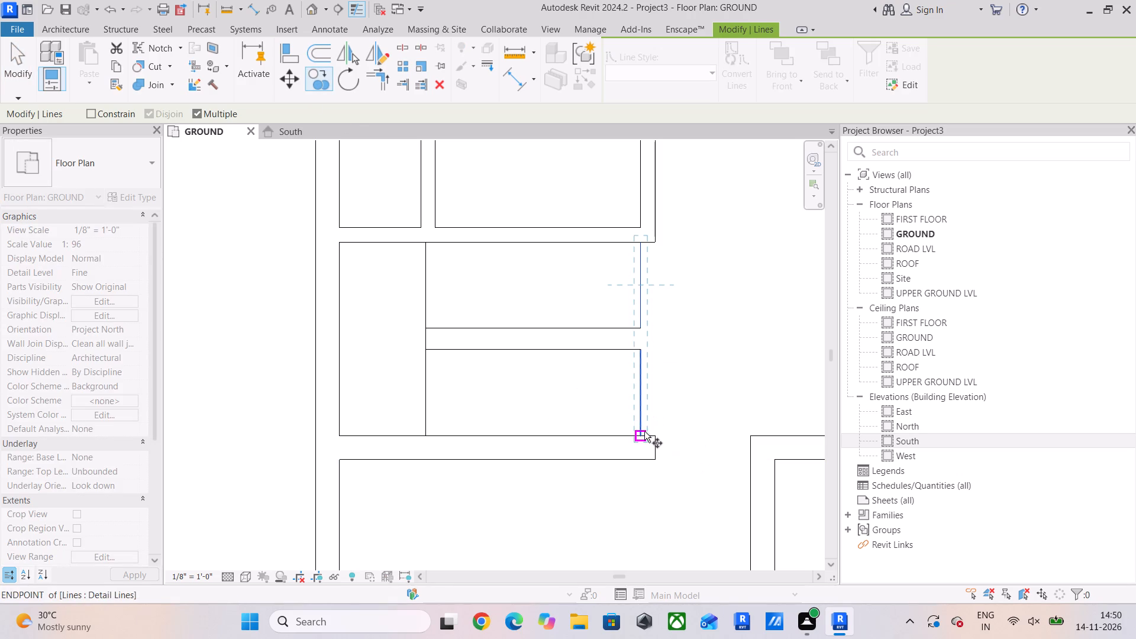
click(643, 432)
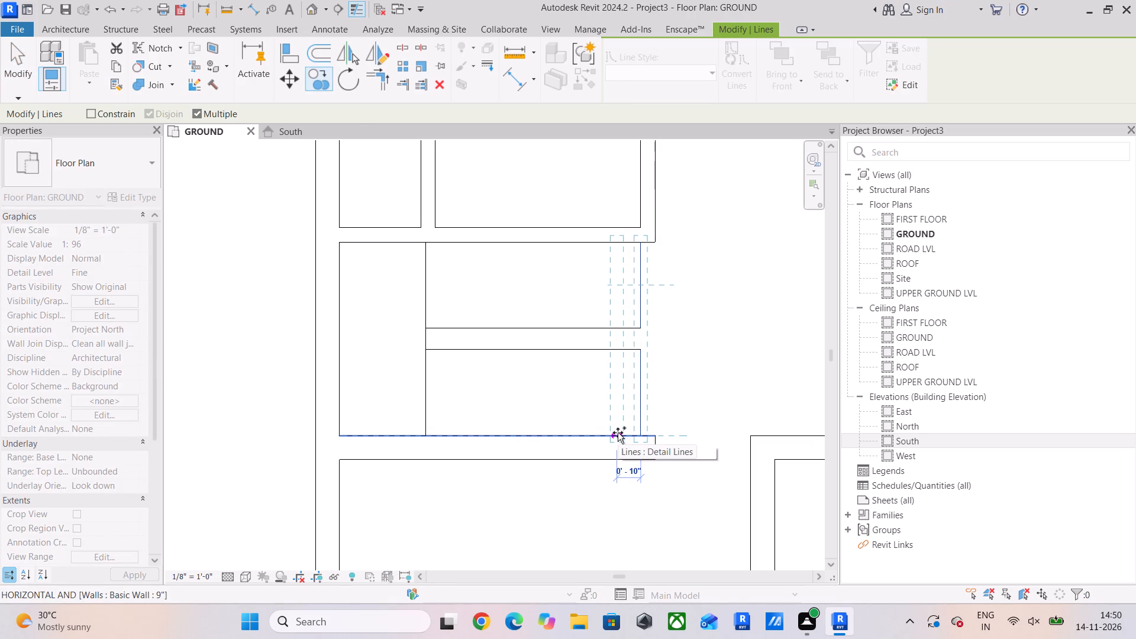
text(1')
key(Return)
key(Escape)
key(Escape)
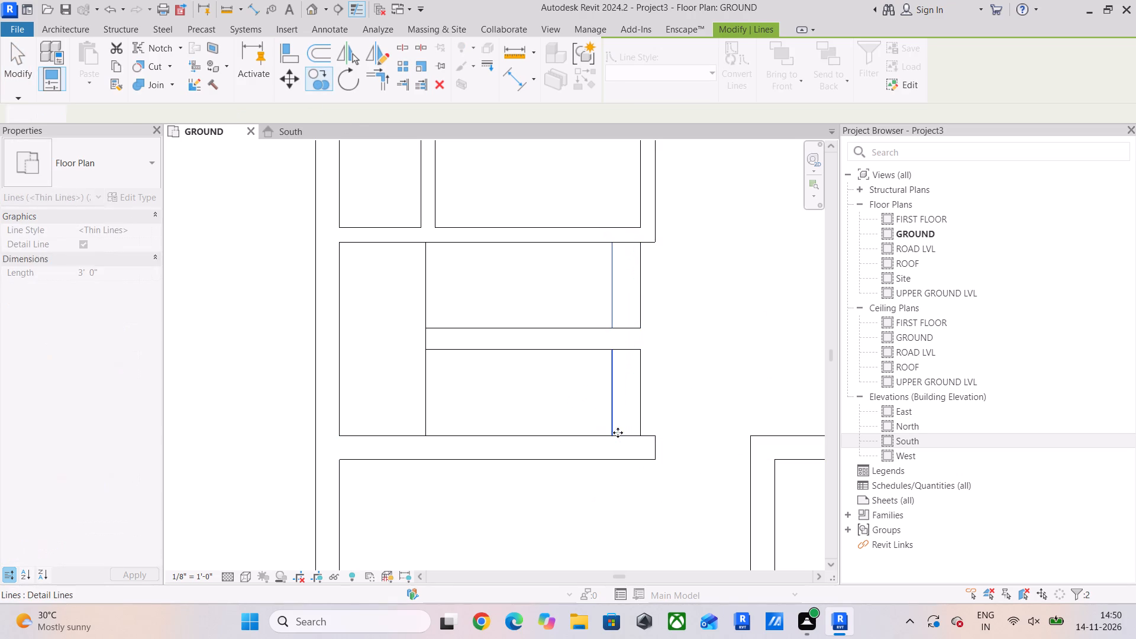
Check the lower bay's length with an aligned dimension from the inner vertical line to the outer line, without keeping it.
middle_drag(609, 353, 610, 413)
scroll(608, 362, up, 1)
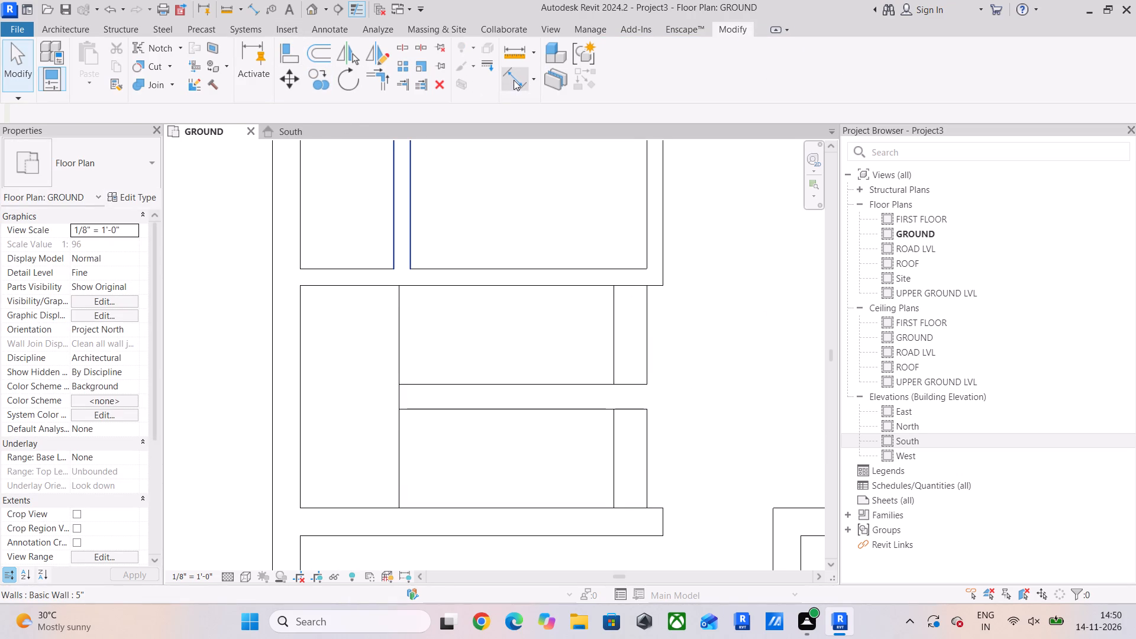
click(514, 79)
middle_drag(428, 451, 425, 430)
click(398, 448)
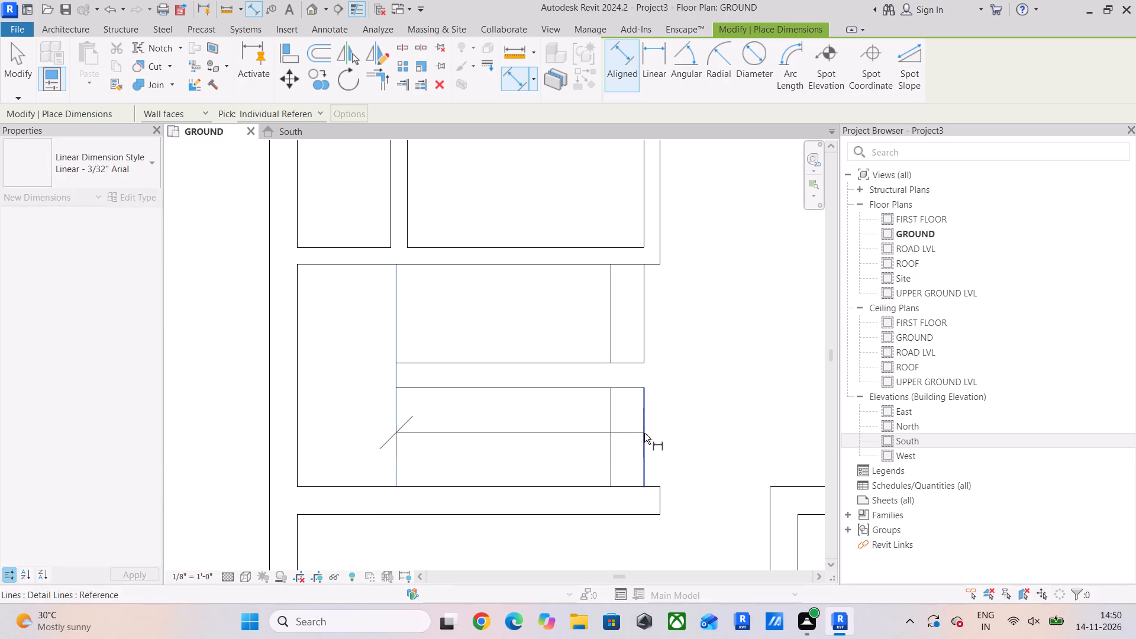
drag(644, 433, 642, 441)
key(Escape)
key(Escape)
key(Escape)
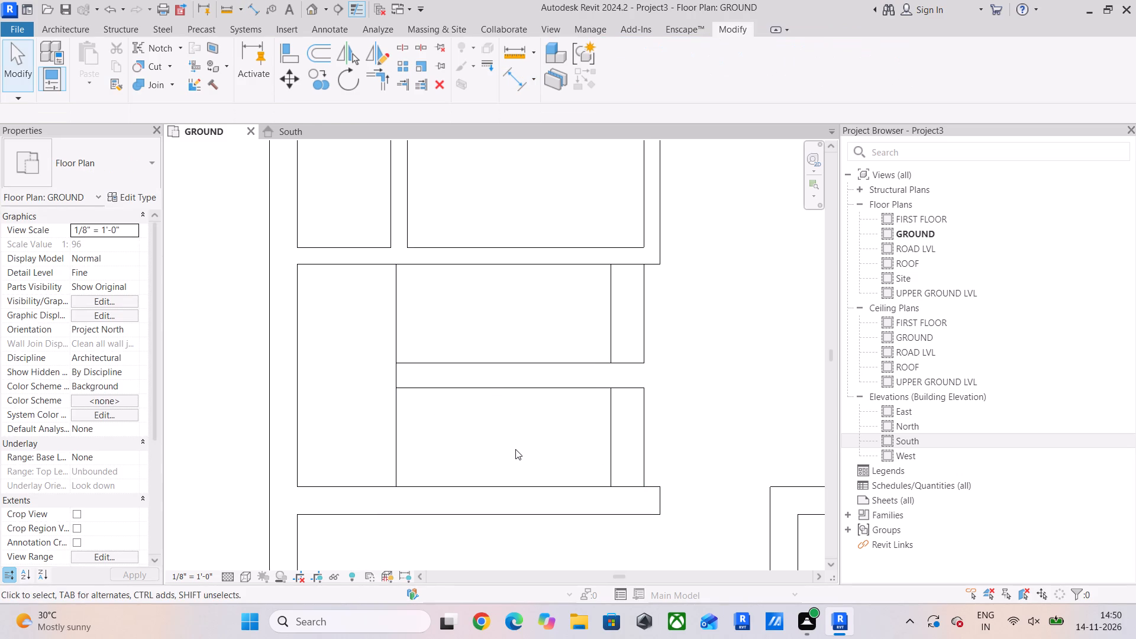
key(Escape)
Select the lower bay's copied vertical line, 1' inside the outer line.
click(608, 415)
scroll(524, 347, up, 2)
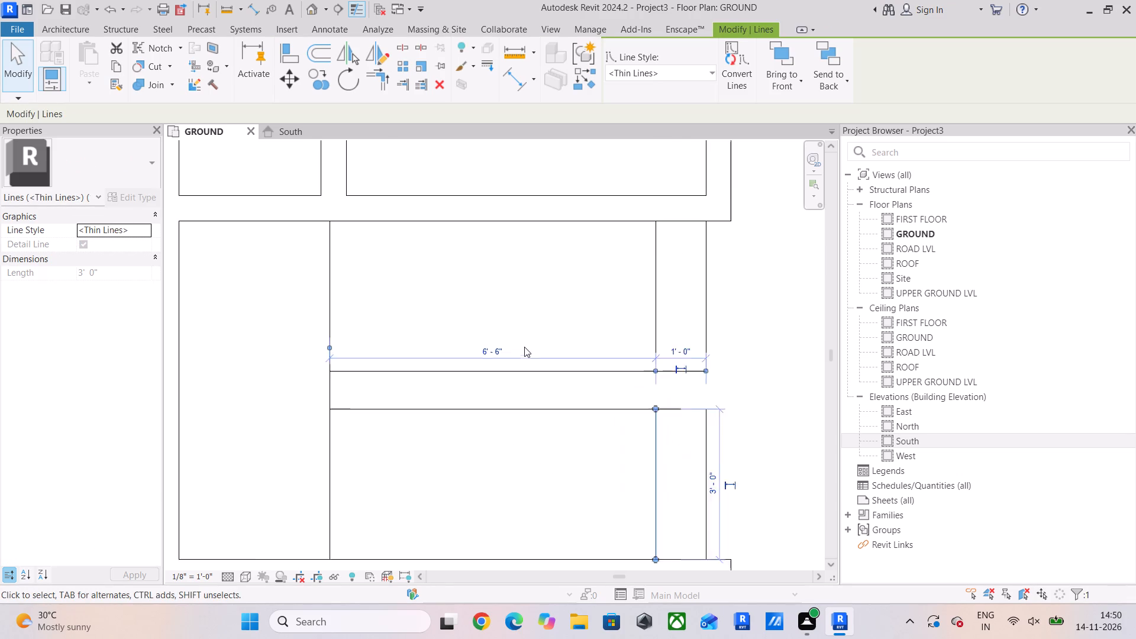
scroll(524, 347, up, 2)
scroll(662, 407, down, 2)
middle_drag(670, 406, 589, 371)
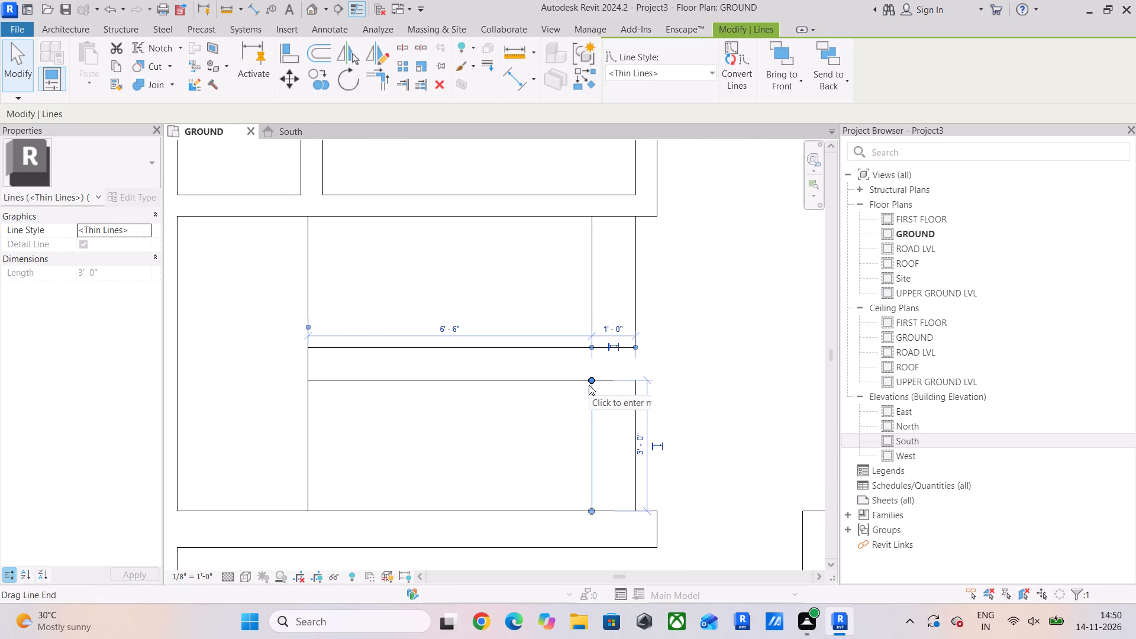
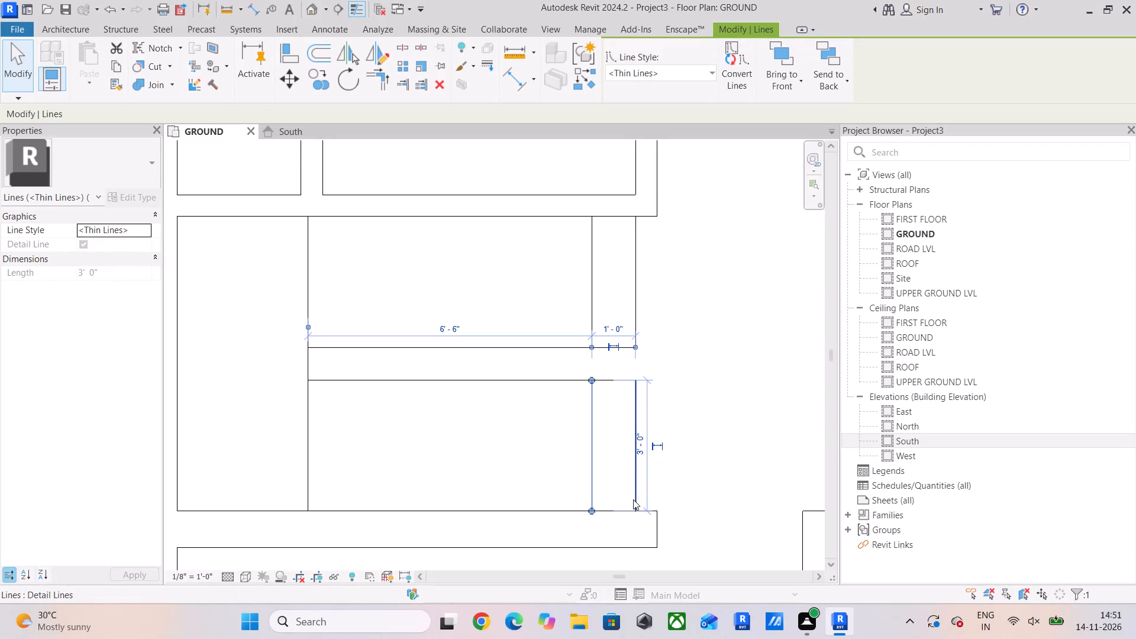
Set the inner vertical lines of the lower and upper stair bays to 10" from their outer lines.
scroll(503, 316, up, 1)
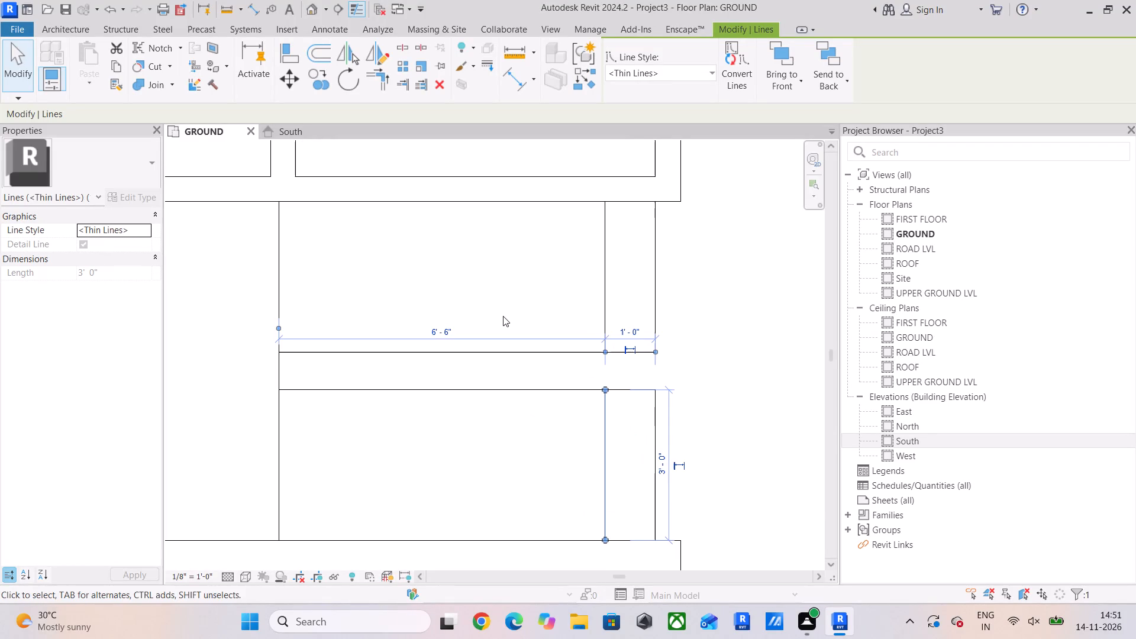
middle_drag(570, 378, 594, 358)
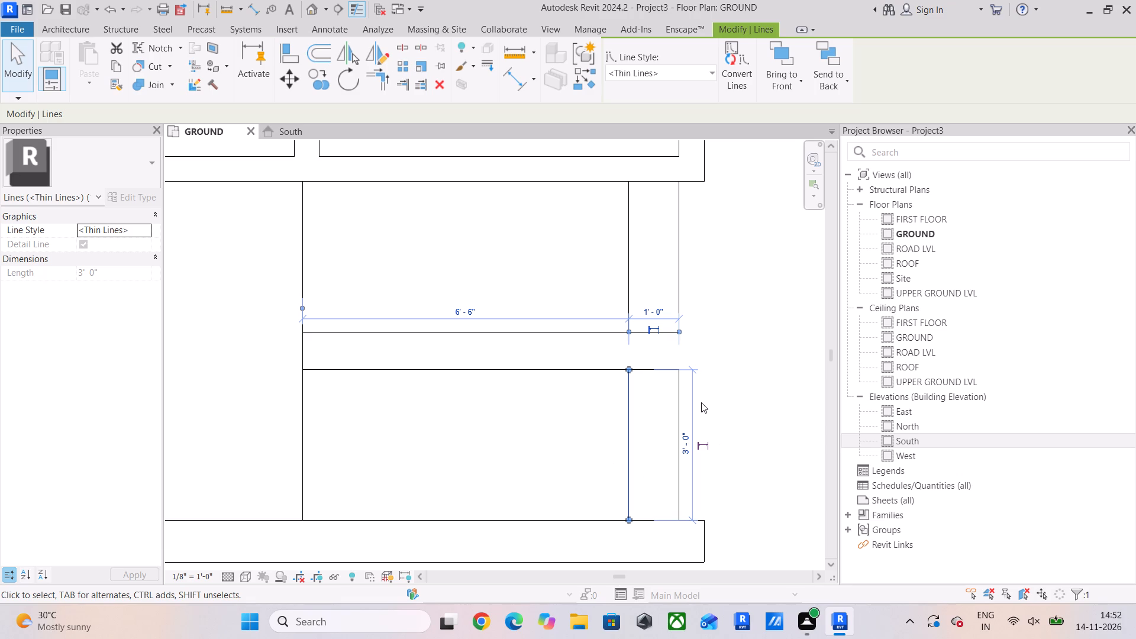
click(654, 313)
text(10")
key(Return)
click(631, 269)
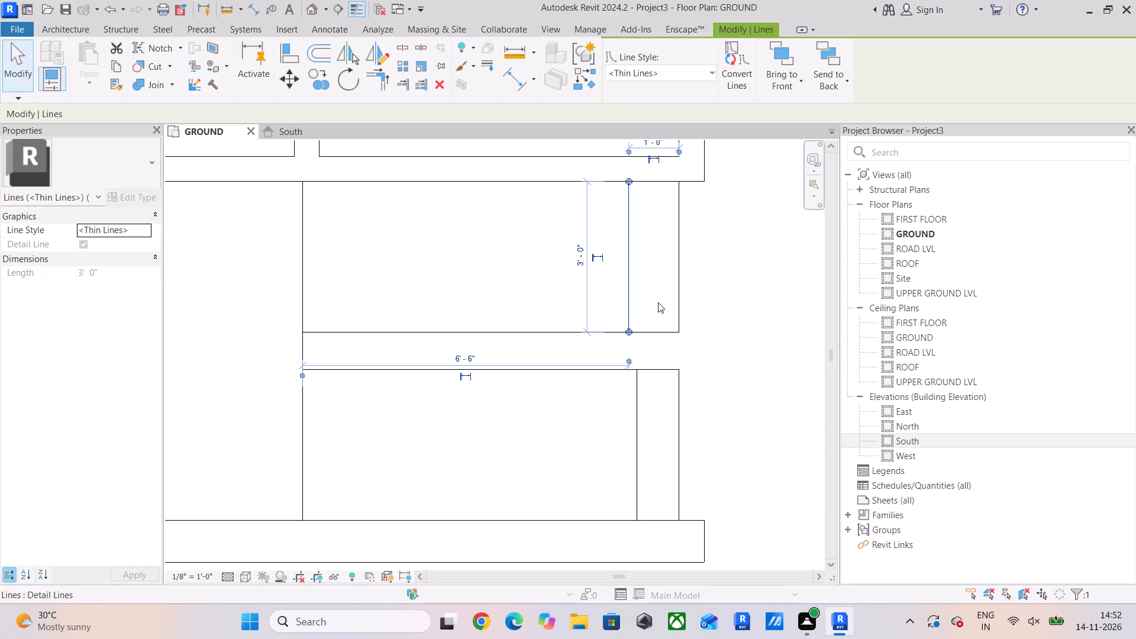
click(664, 144)
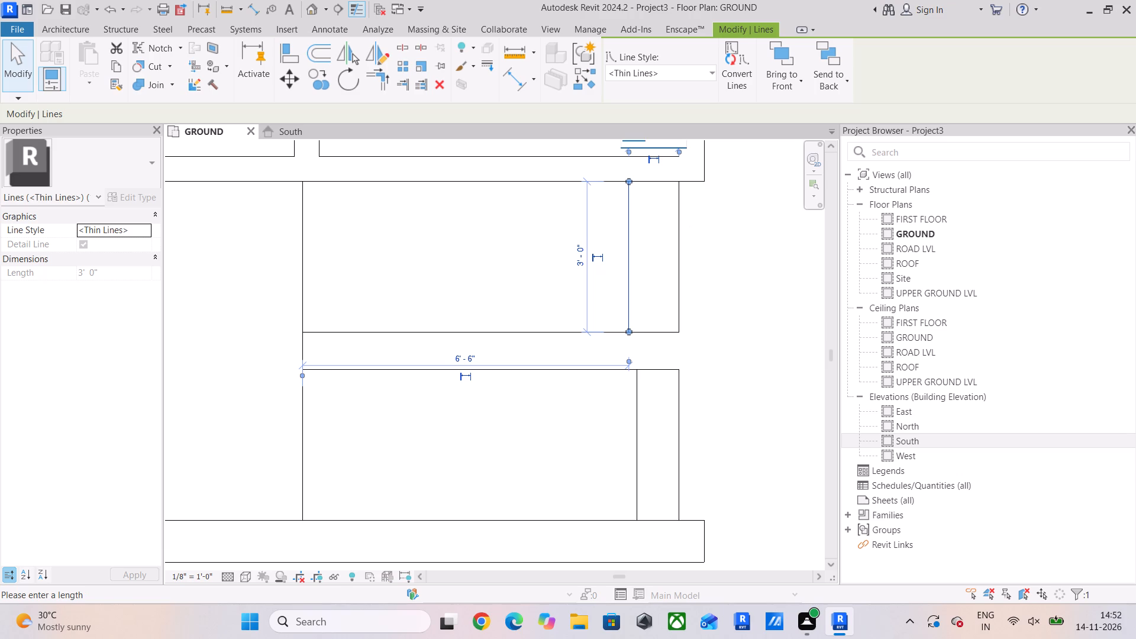
text(10")
key(Return)
key(Escape)
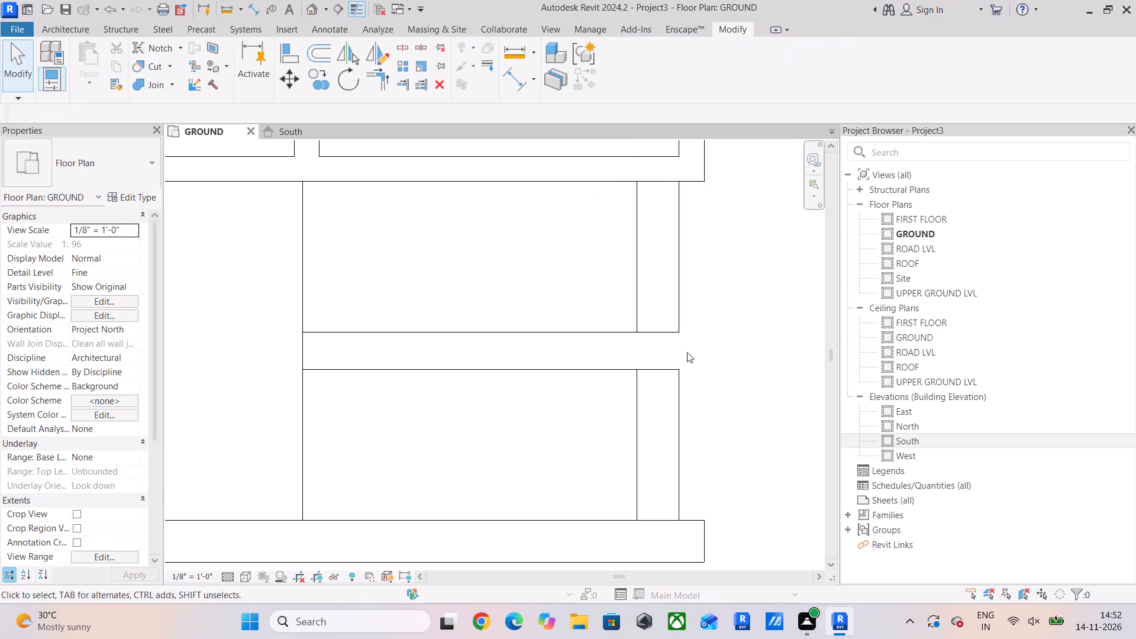
key(Escape)
key(Escape)
Copy both 10" tread lines together seven times at 10" spacing across the two bays, toward the landing line.
scroll(669, 347, down, 2)
middle_drag(662, 349, 646, 367)
drag(641, 290, 589, 323)
ctrl+drag(644, 414, 602, 437)
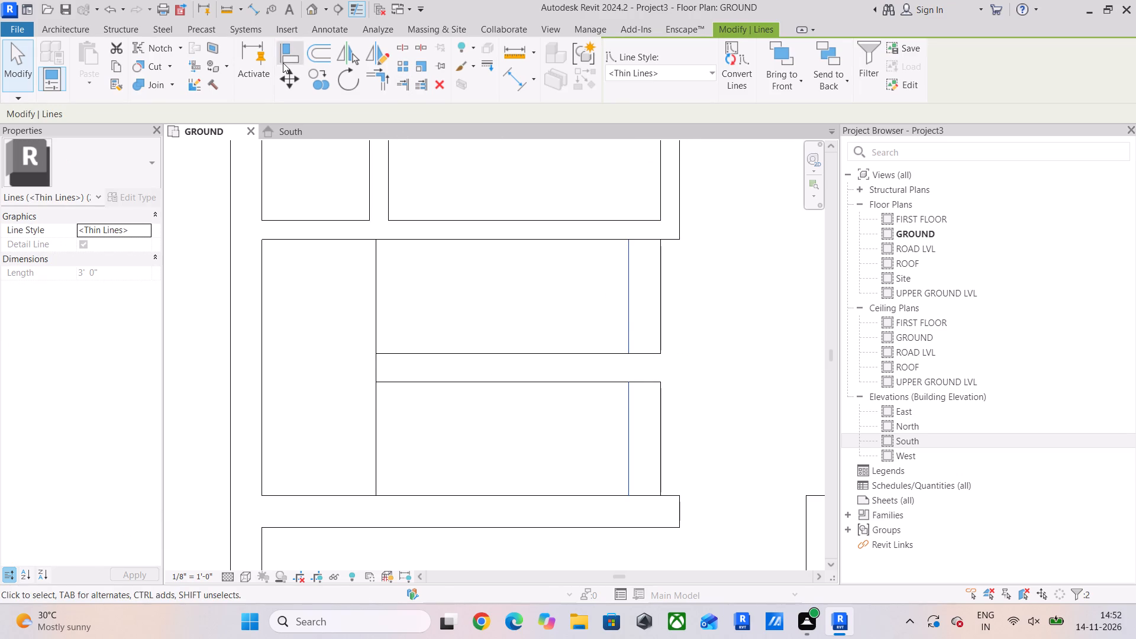
click(354, 78)
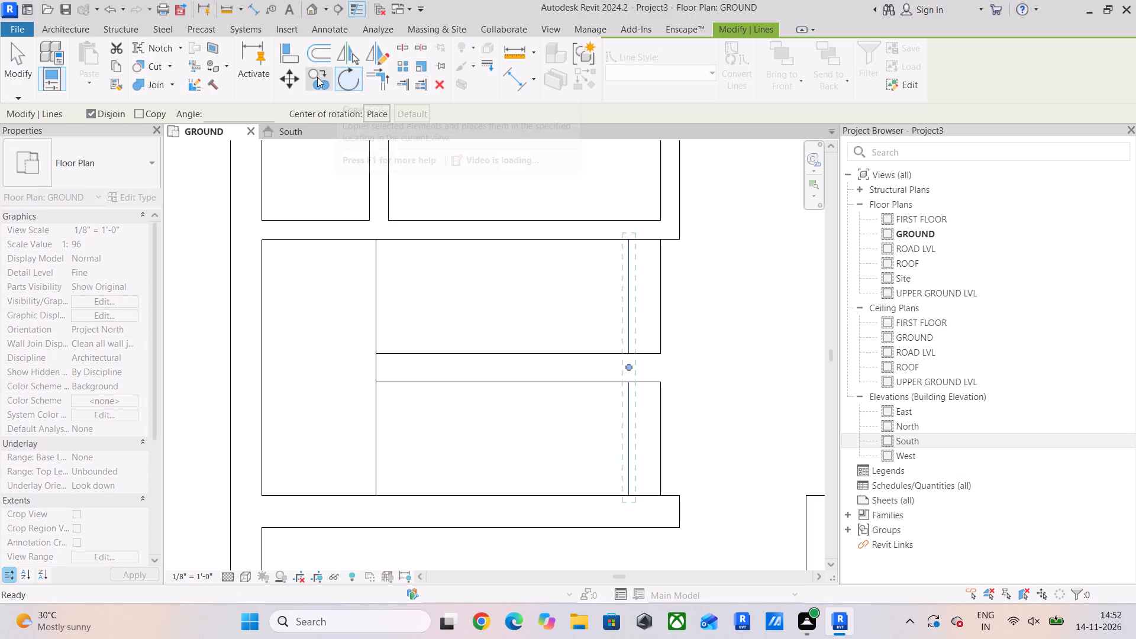
drag(317, 77, 325, 88)
drag(662, 496, 656, 496)
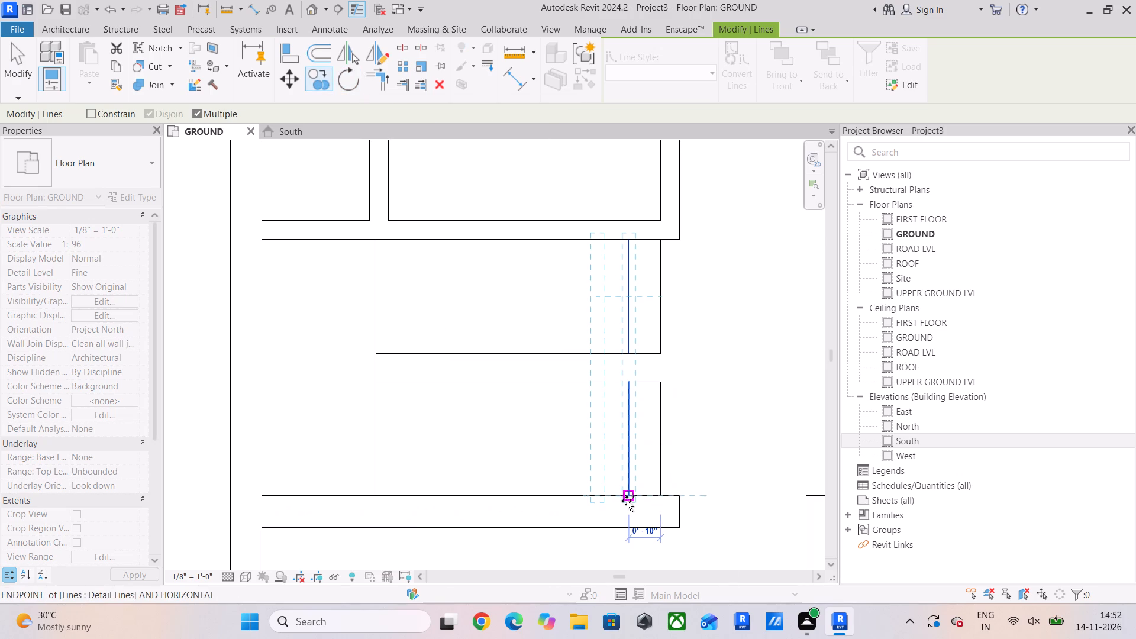
click(624, 498)
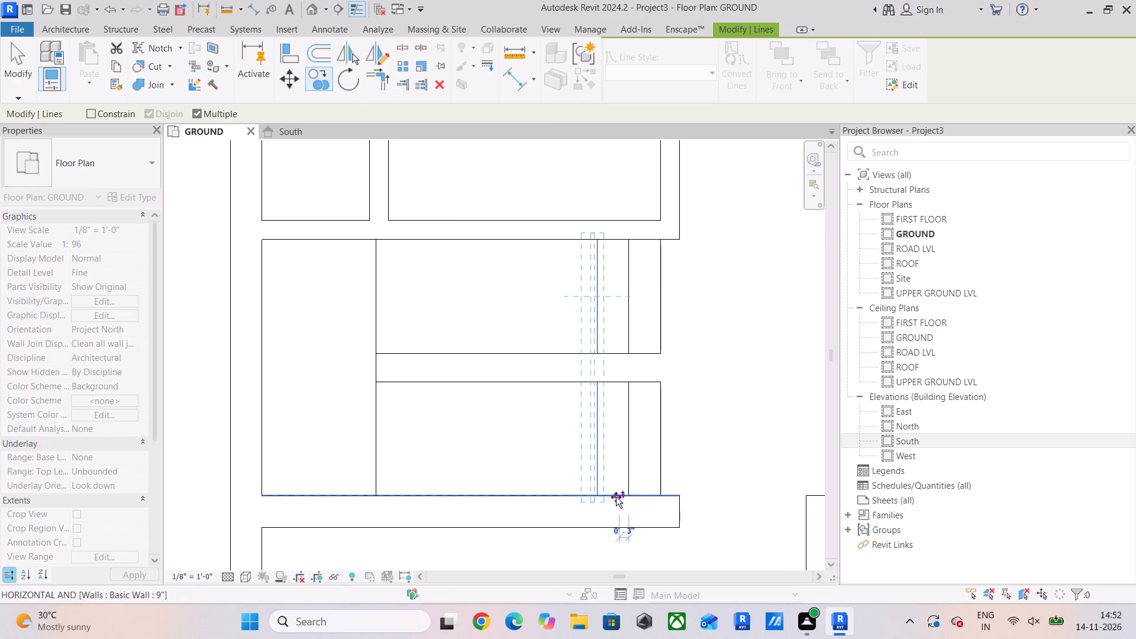
click(596, 492)
click(566, 493)
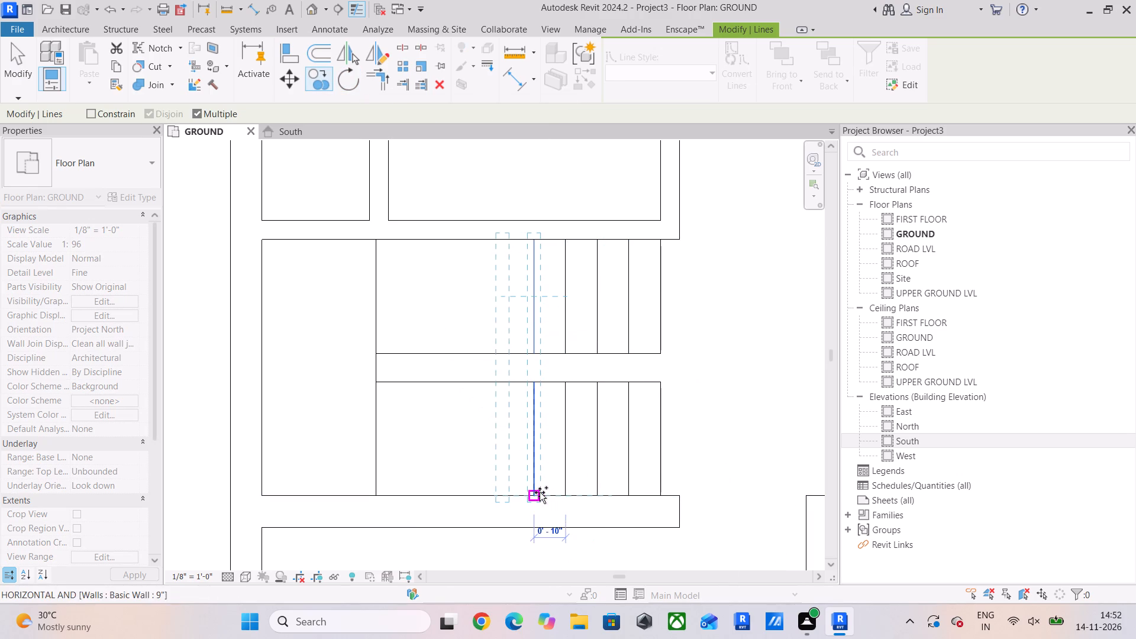
click(537, 492)
click(505, 493)
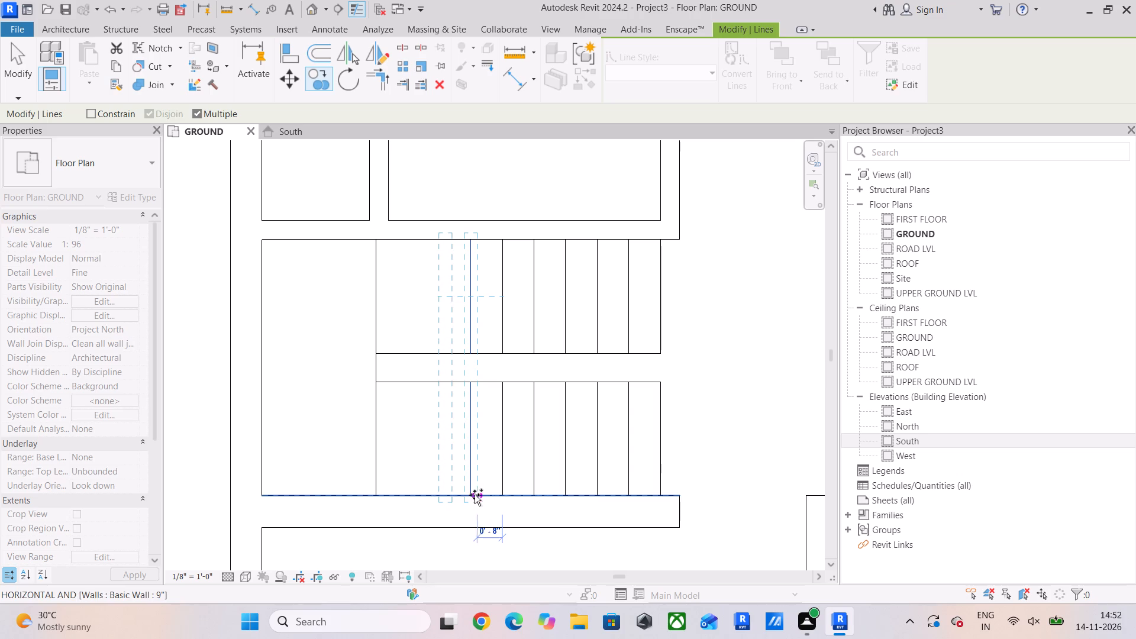
click(473, 495)
click(440, 497)
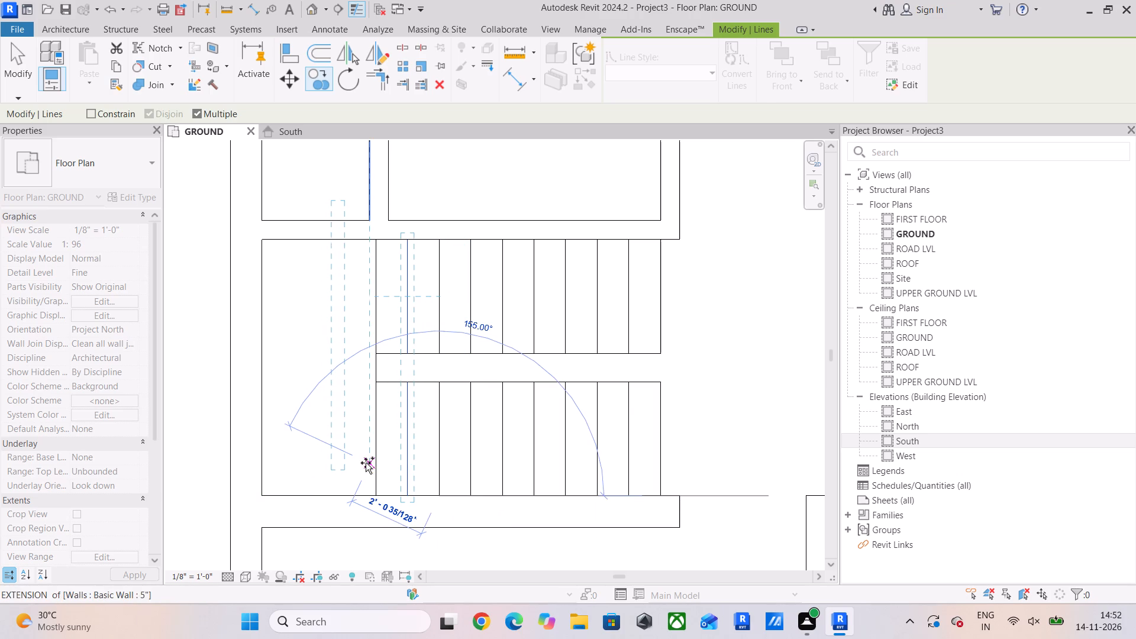
key(Escape)
Check the tread width beside the landing in the lower bay with an aligned dimension, without keeping it.
click(508, 78)
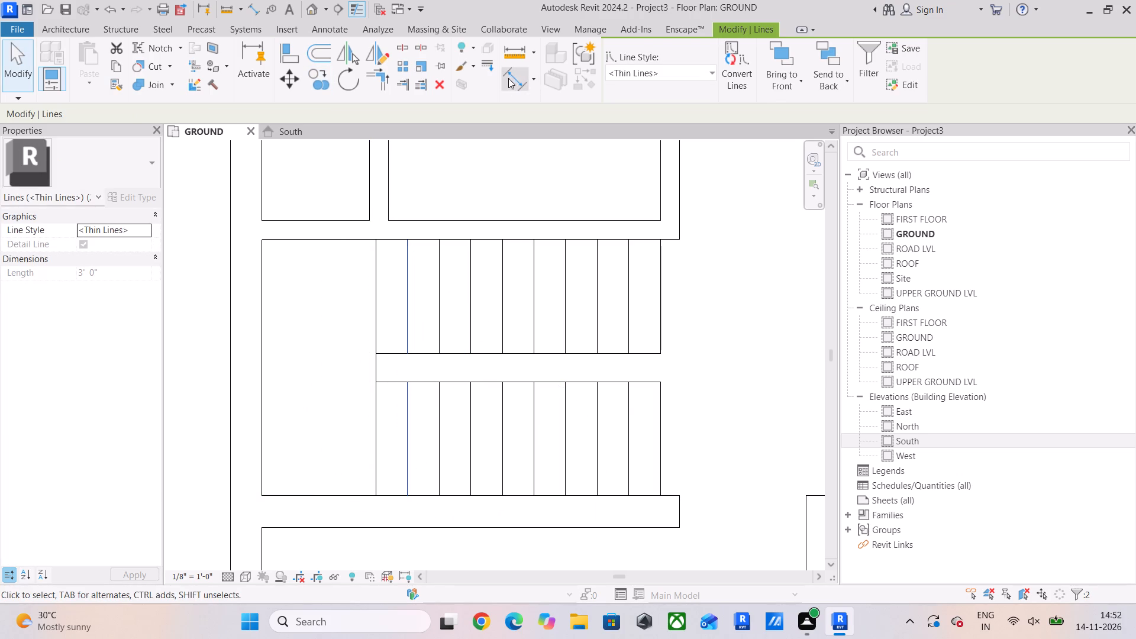
click(374, 440)
click(405, 440)
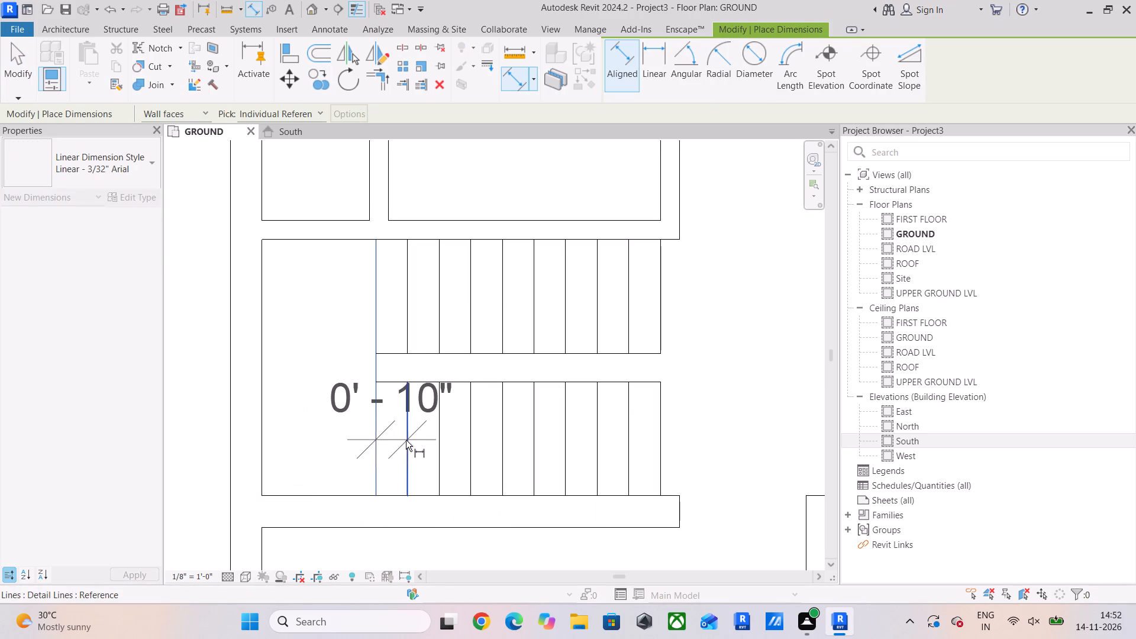
key(Escape)
key(Escape)
key(Escape)
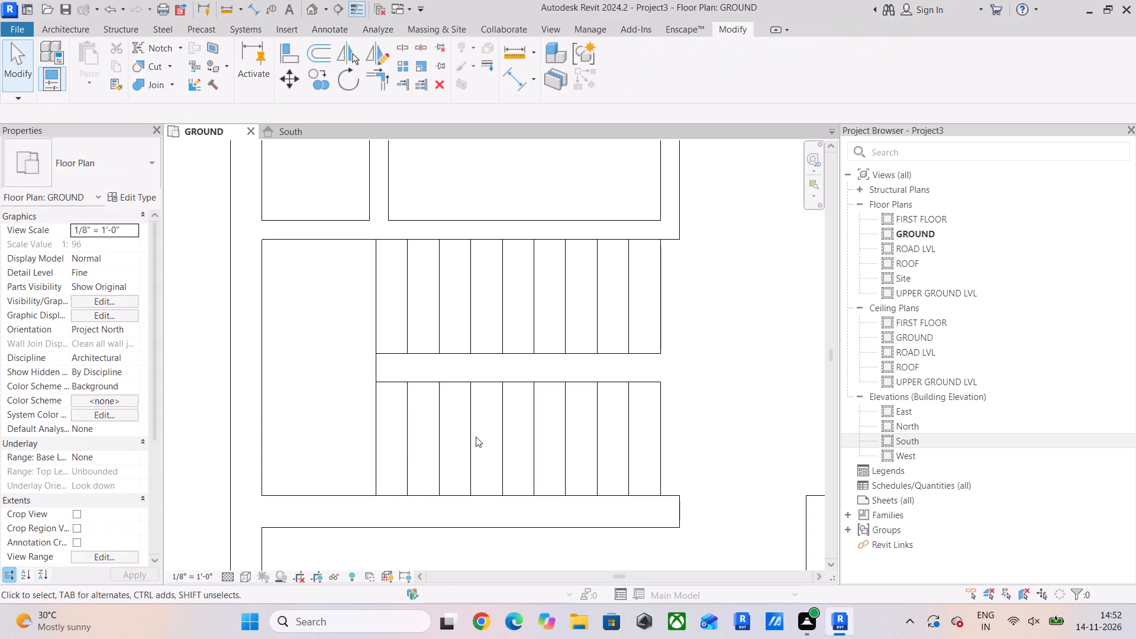
key(Escape)
Examine the stair treads in both flights and the overall ground floor wall layout.
scroll(492, 433, down, 3)
scroll(599, 432, up, 4)
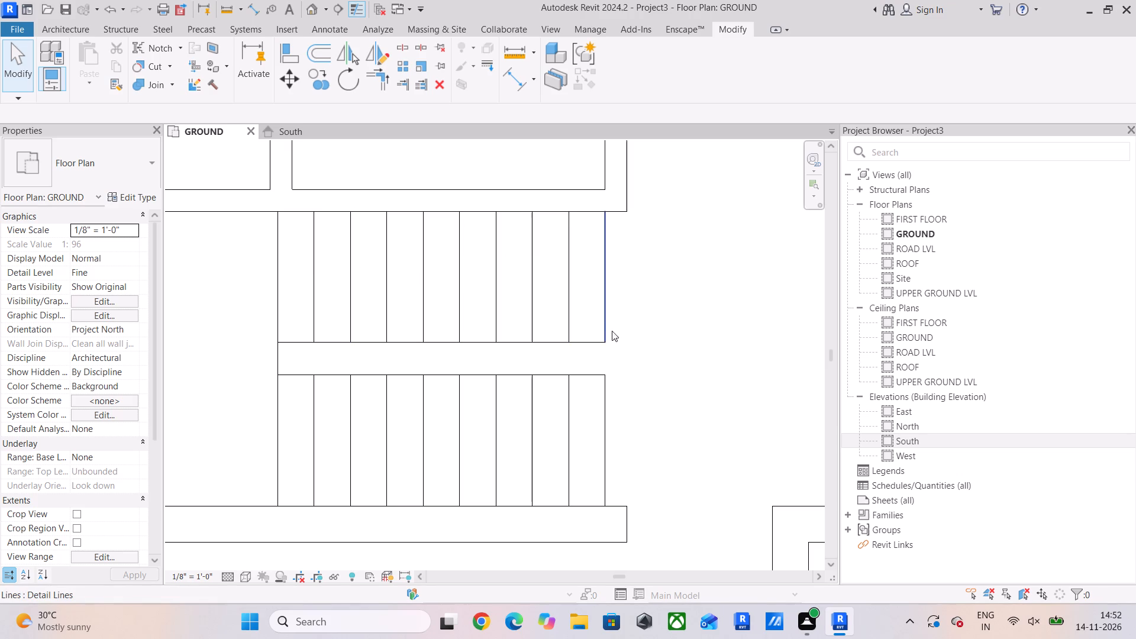
middle_drag(628, 348, 699, 389)
scroll(700, 390, down, 2)
middle_drag(700, 390, 683, 353)
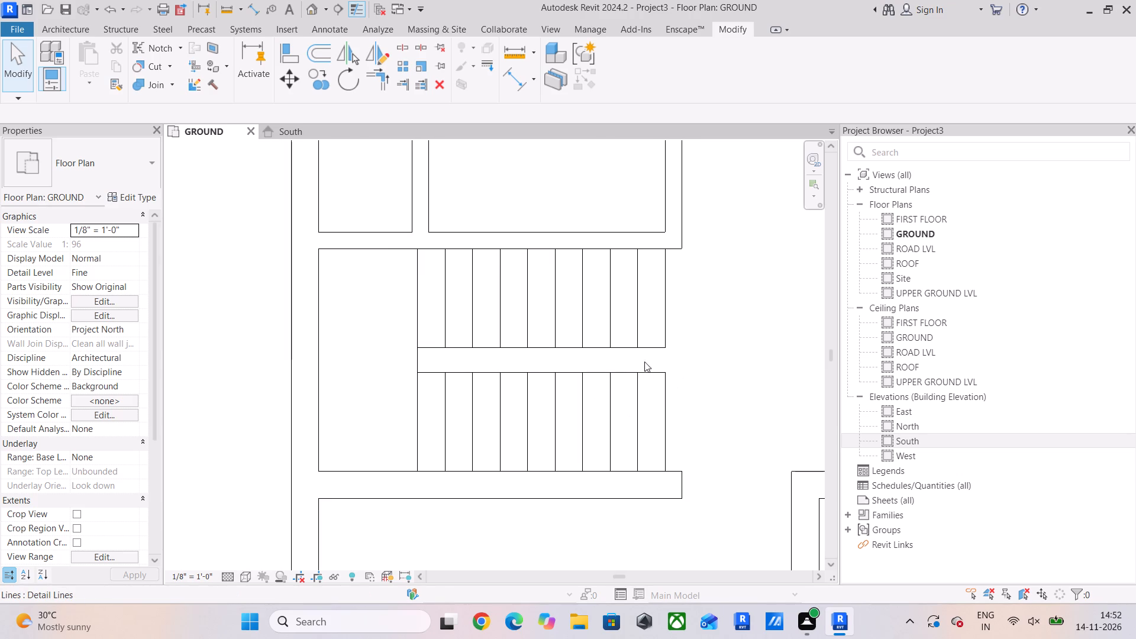
scroll(656, 360, down, 4)
middle_drag(675, 360, 566, 351)
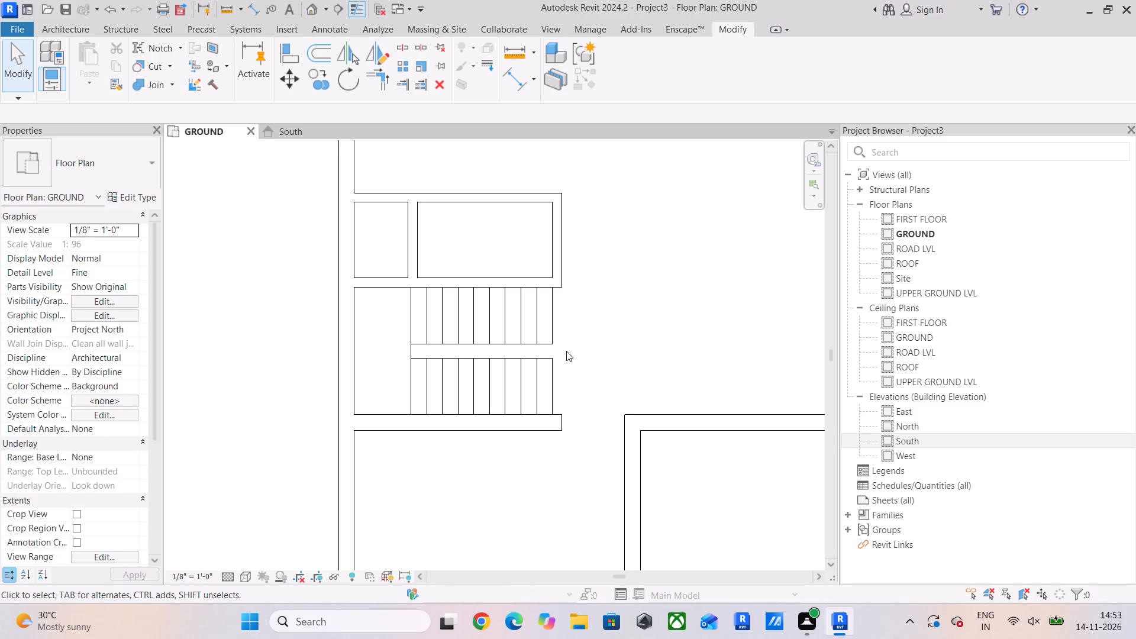
scroll(661, 379, down, 4)
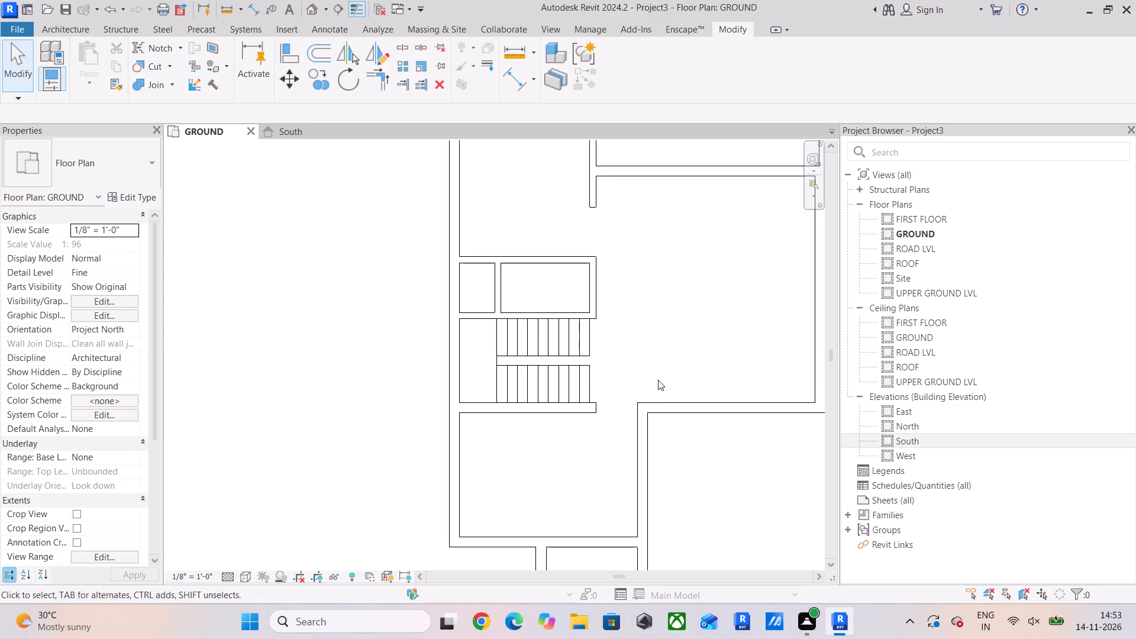
middle_drag(648, 382, 560, 382)
scroll(554, 384, down, 5)
scroll(552, 246, up, 3)
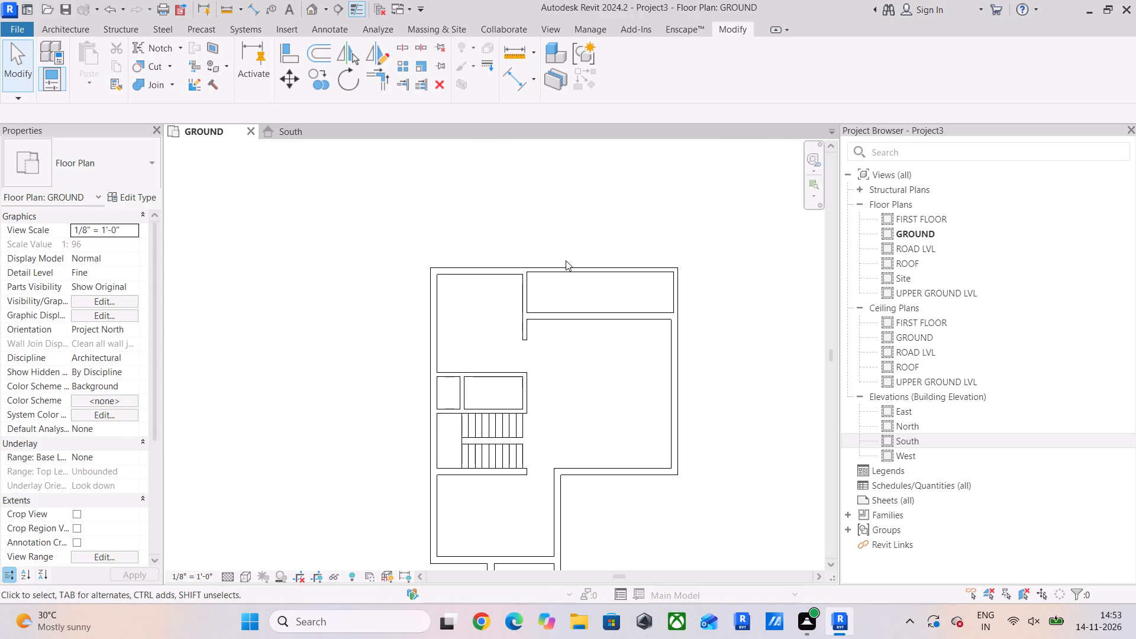
Split the 5" walls around the upper-right room at the inner partition's face and near the 9" wall's outer corner.
scroll(566, 260, up, 1)
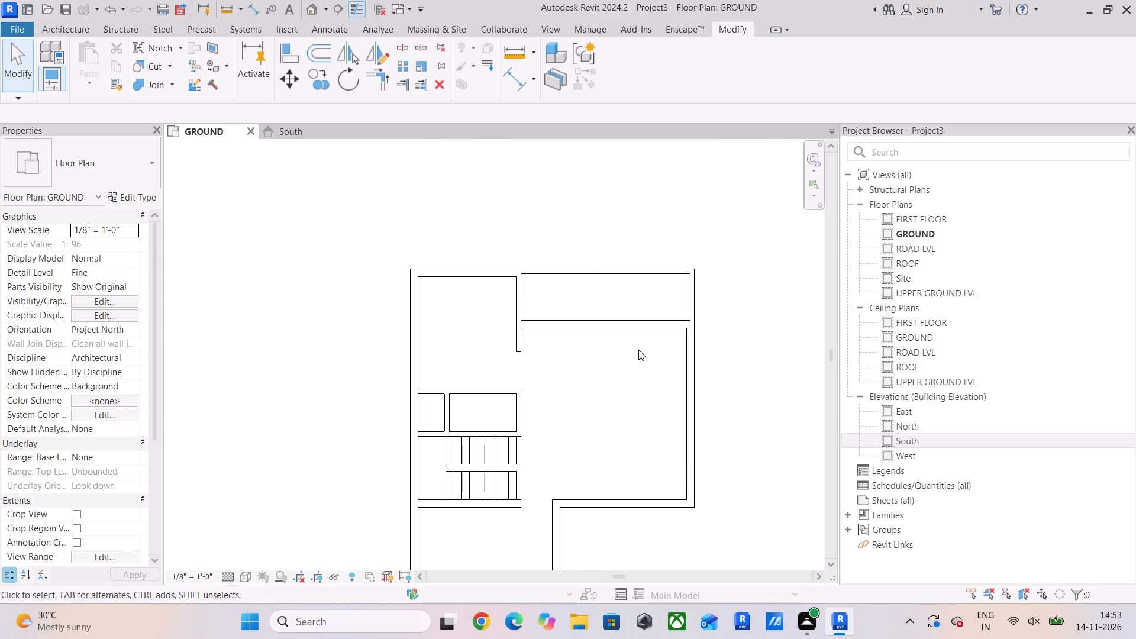
scroll(622, 293, up, 2)
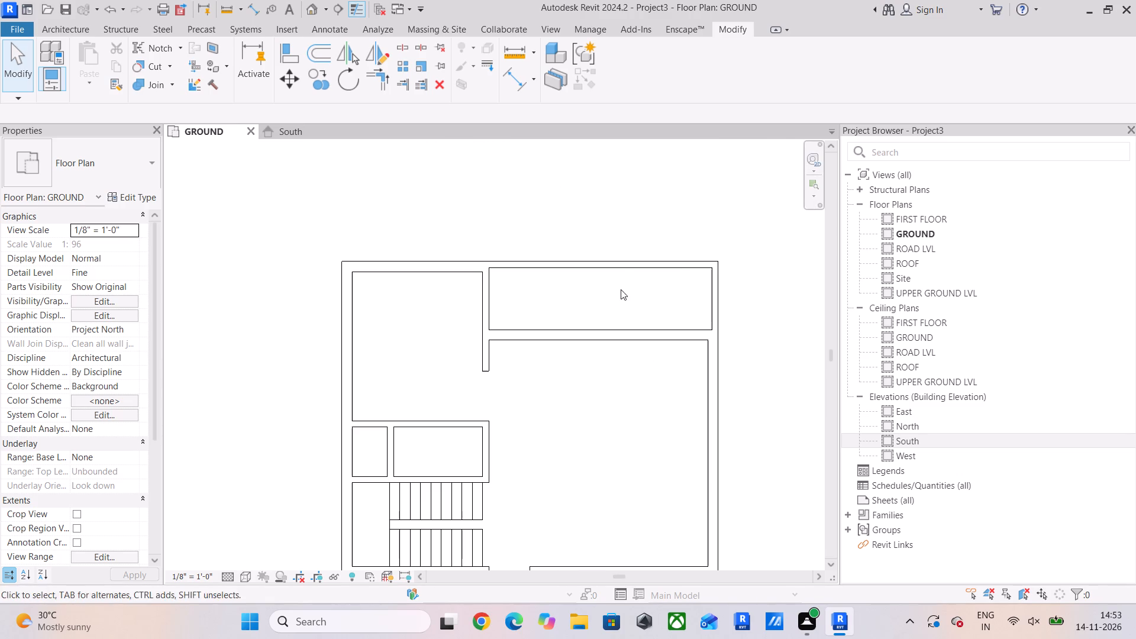
click(625, 263)
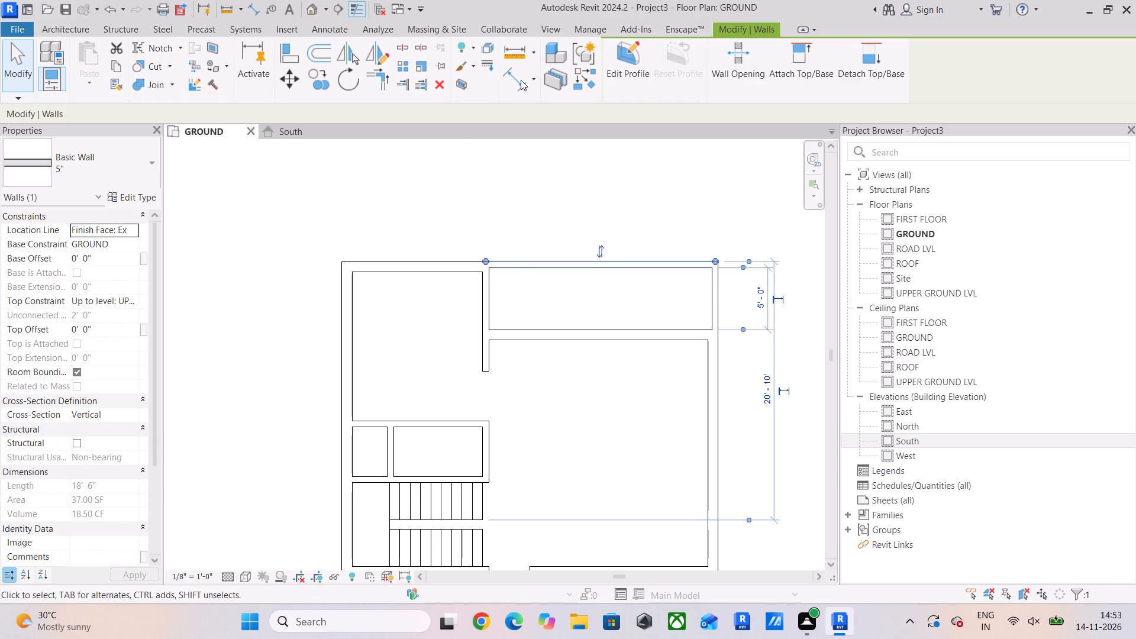
click(402, 47)
scroll(519, 230, up, 10)
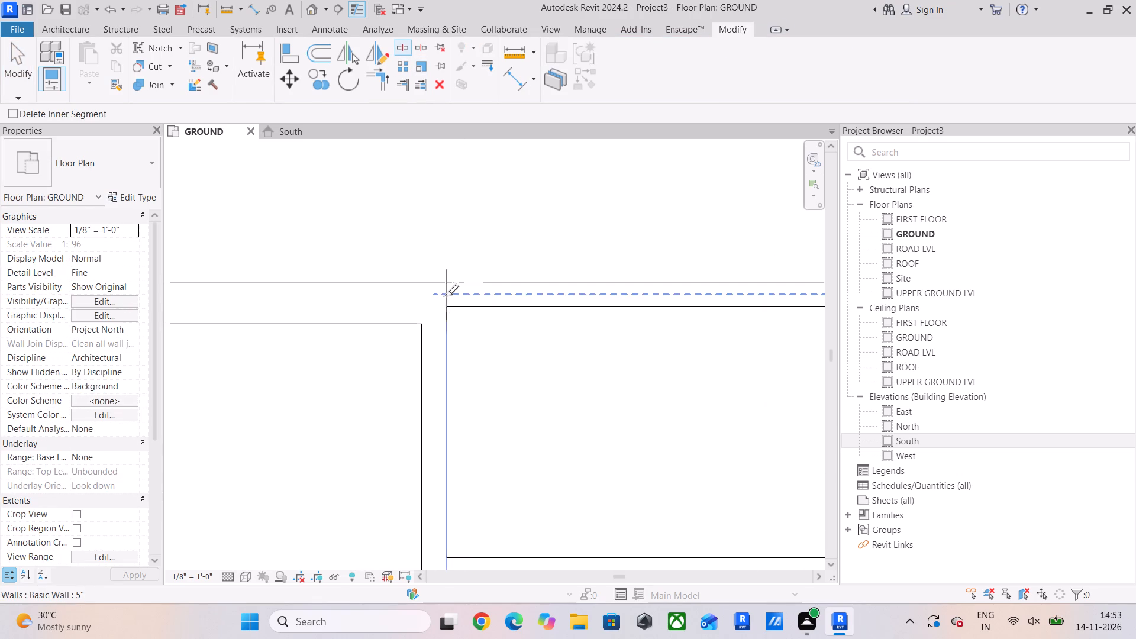
click(447, 296)
scroll(635, 357, down, 5)
middle_drag(644, 357, 446, 324)
click(885, 578)
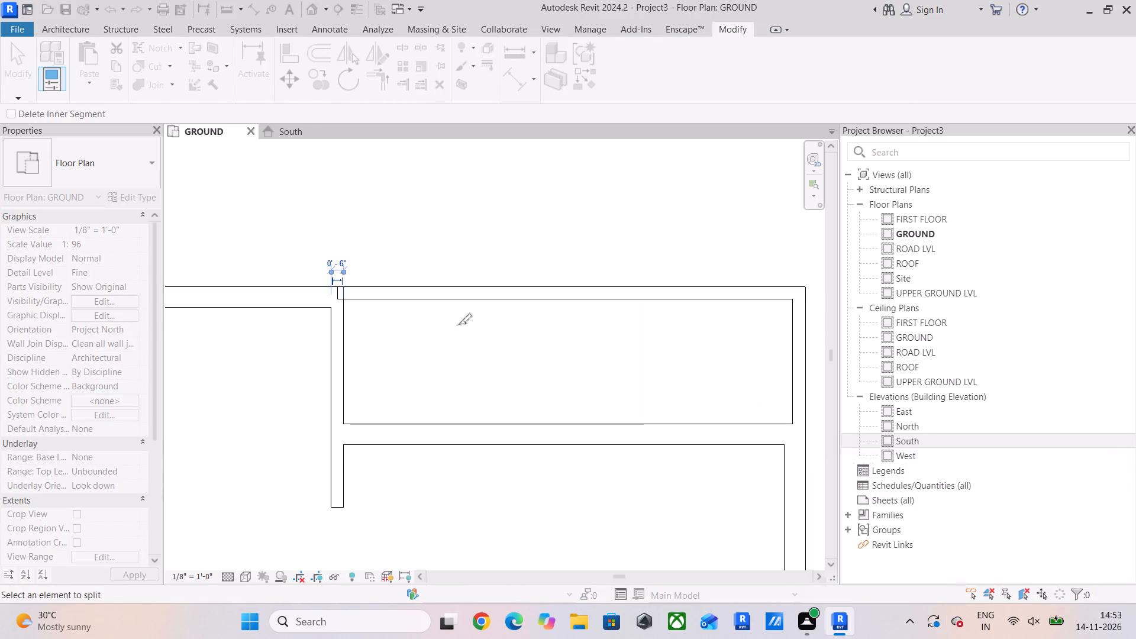
middle_drag(459, 324, 266, 314)
click(607, 416)
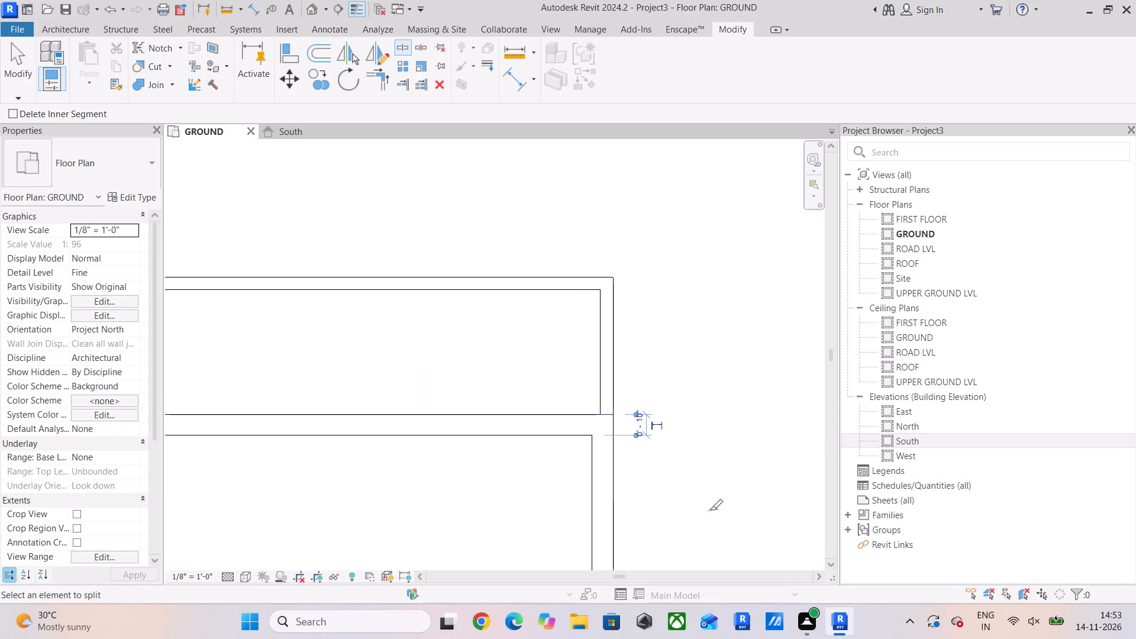
scroll(518, 364, down, 2)
middle_drag(520, 368, 623, 428)
key(Escape)
key(Escape)
scroll(325, 370, up, 5)
key(Escape)
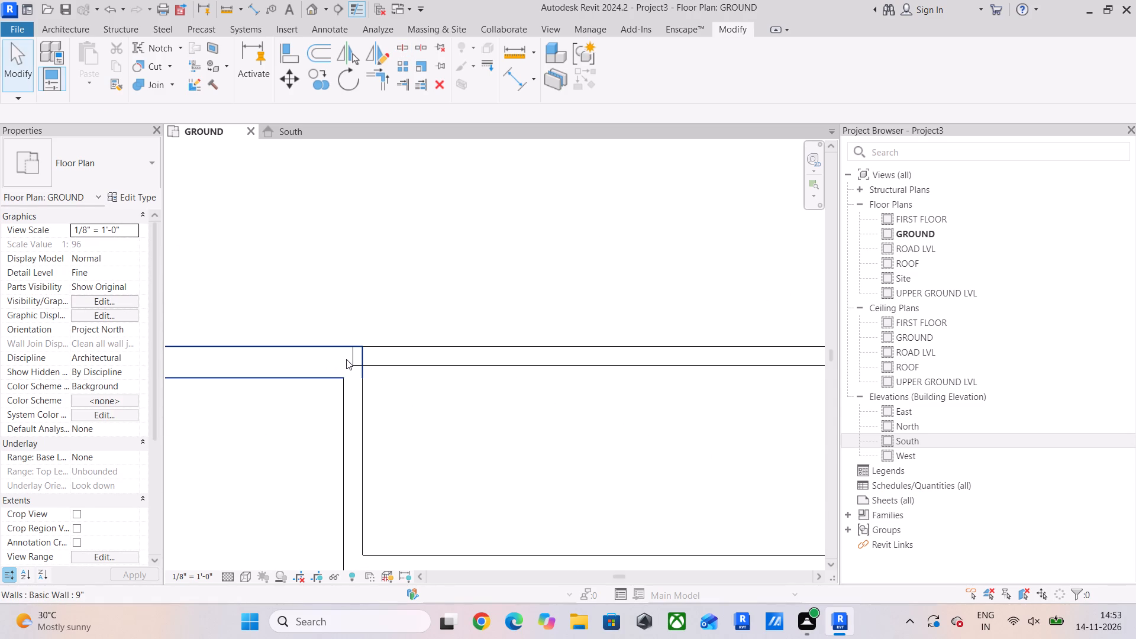
Delete the short leftover 5" wall segment where the top wall meets the inner partition.
click(350, 360)
key(Delete)
scroll(365, 369, down, 4)
middle_drag(401, 367, 395, 299)
click(454, 298)
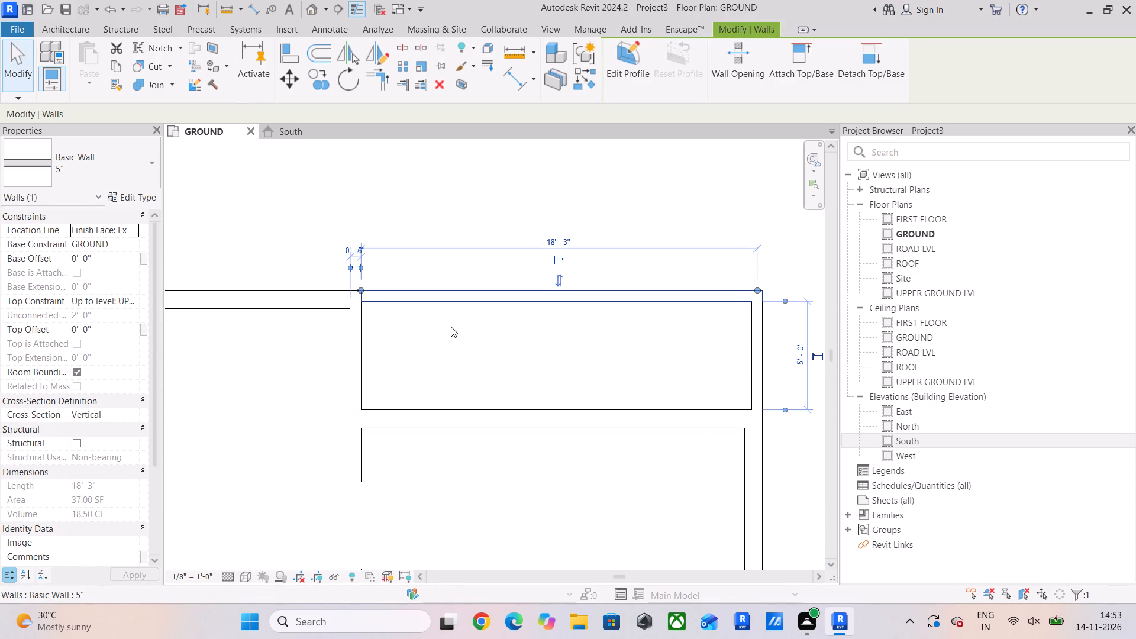
Select all walls and stair detail lines of the ground floor plan and copy them to the clipboard.
scroll(541, 293, down, 4)
middle_drag(559, 312, 624, 274)
scroll(616, 309, down, 5)
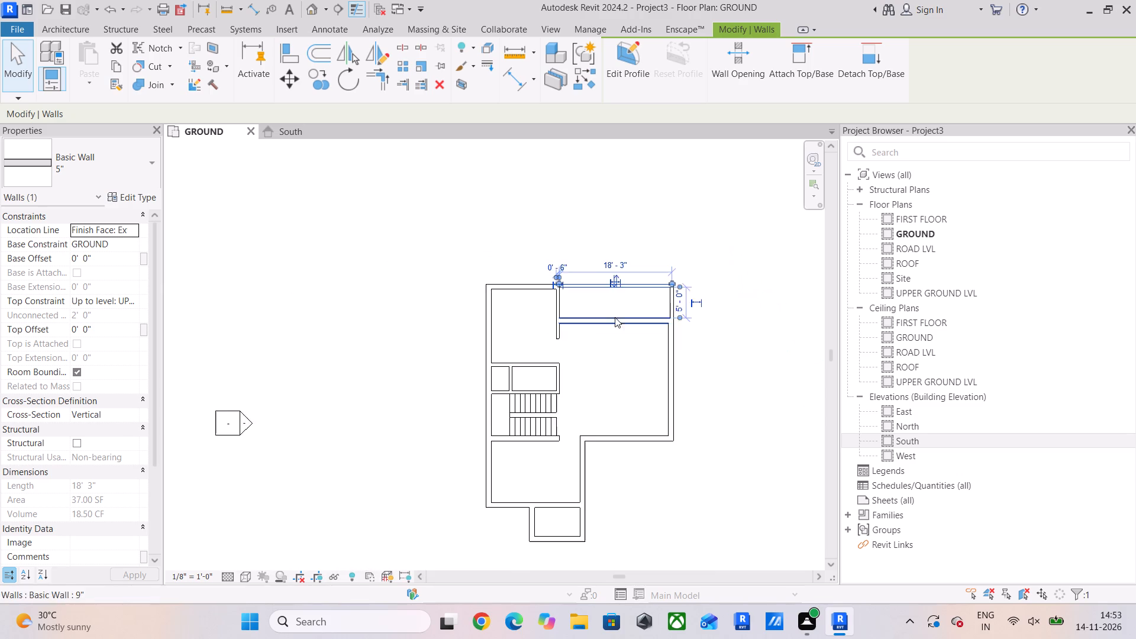
middle_drag(615, 317, 514, 225)
scroll(473, 341, down, 1)
middle_drag(473, 341, 474, 375)
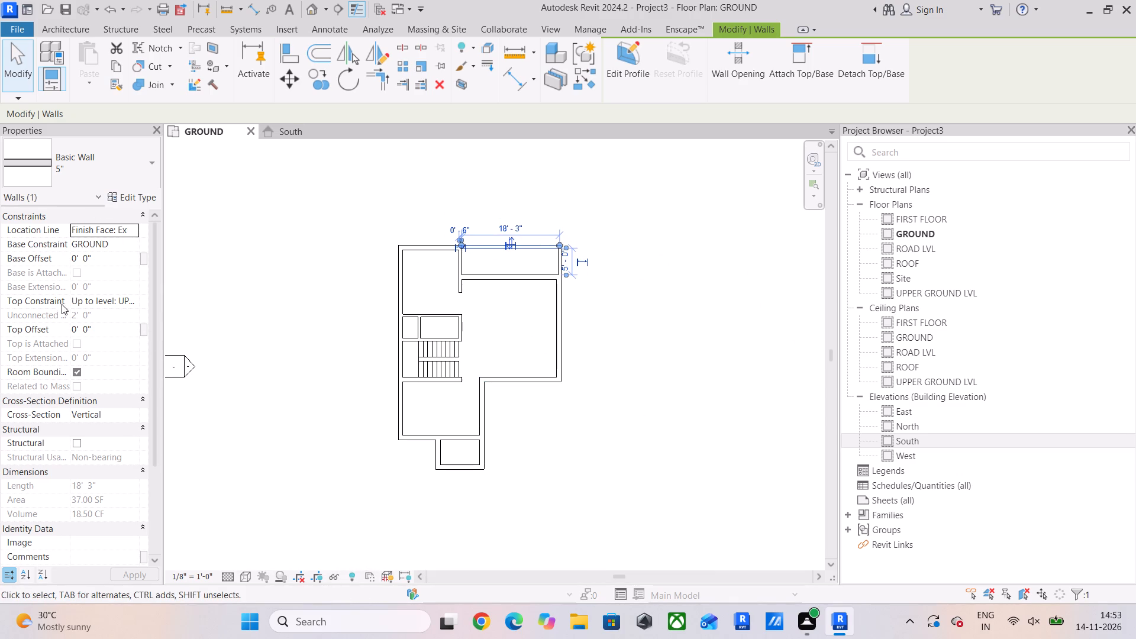
drag(336, 200, 679, 484)
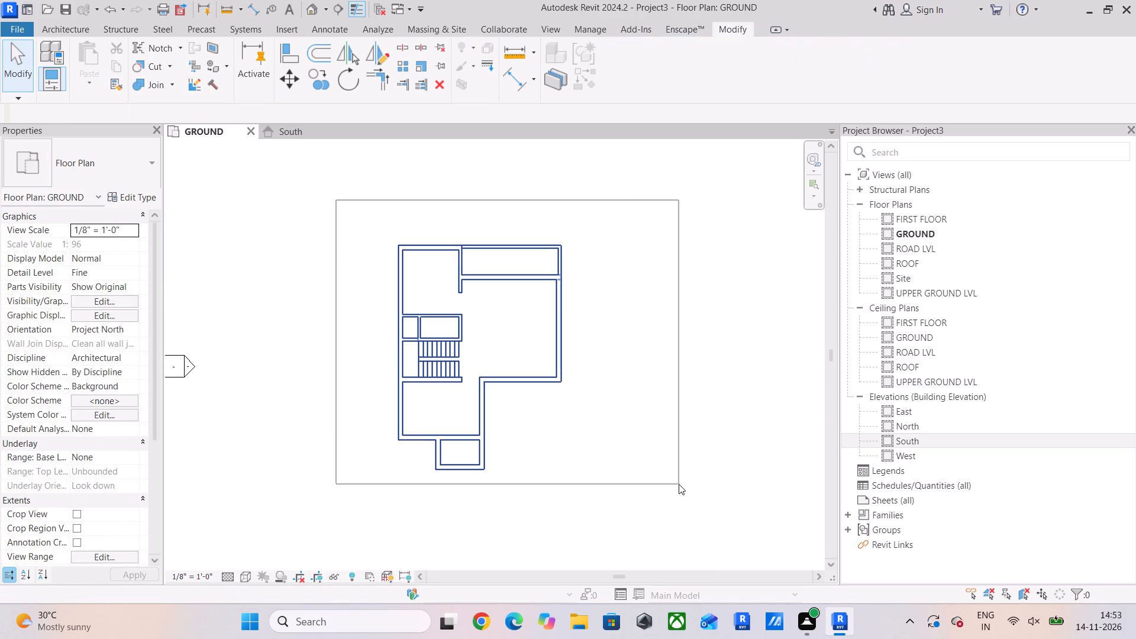
drag(679, 484, 674, 512)
double_click(111, 69)
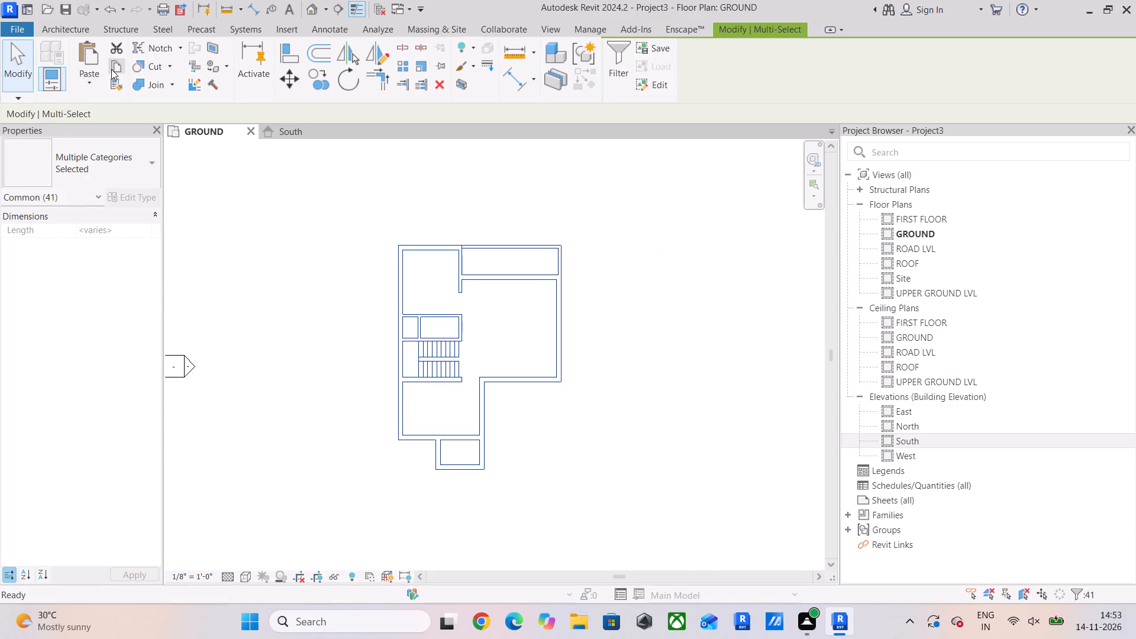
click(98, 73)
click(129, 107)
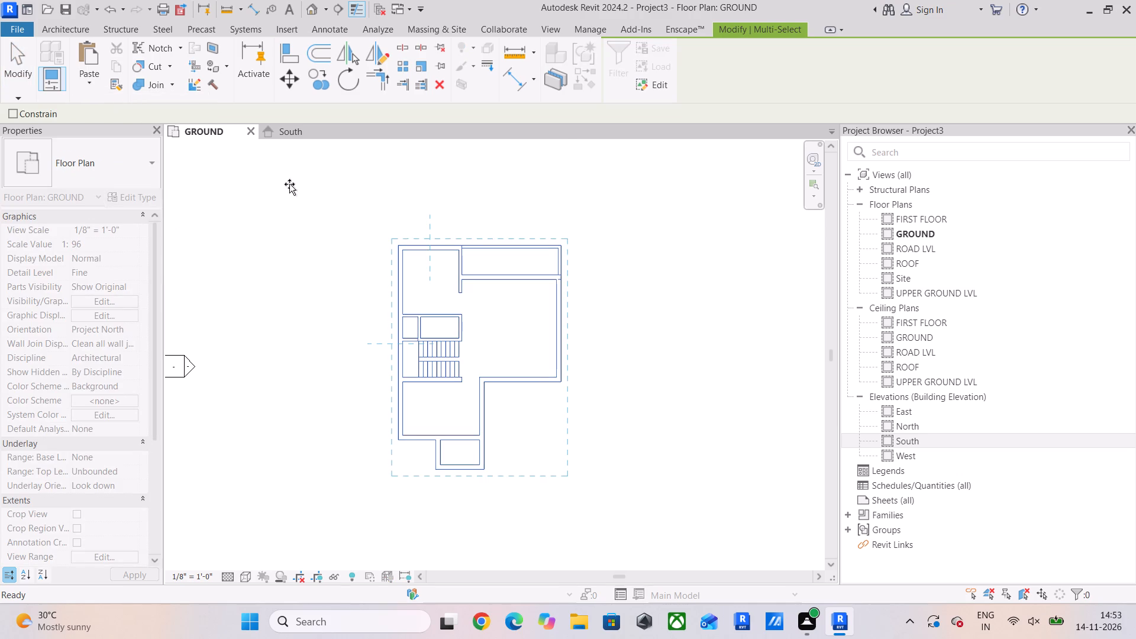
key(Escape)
Copy all ground floor walls and stair lines and paste them aligned to the floor plan view UPPER GROUND LVL.
drag(365, 182, 669, 497)
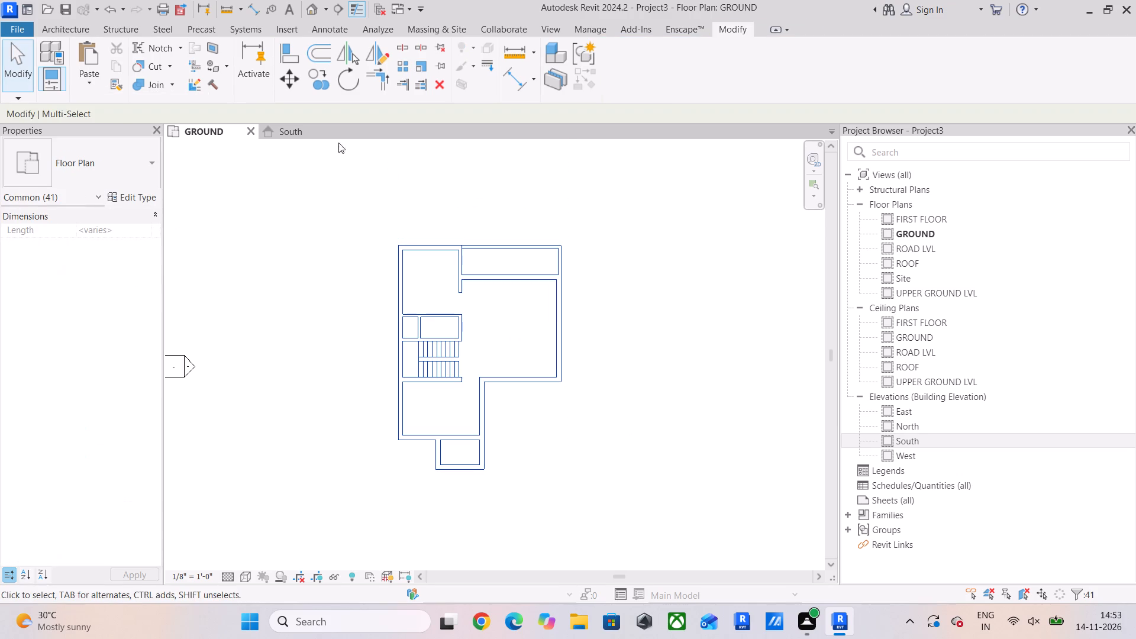
triple_click(122, 66)
click(92, 72)
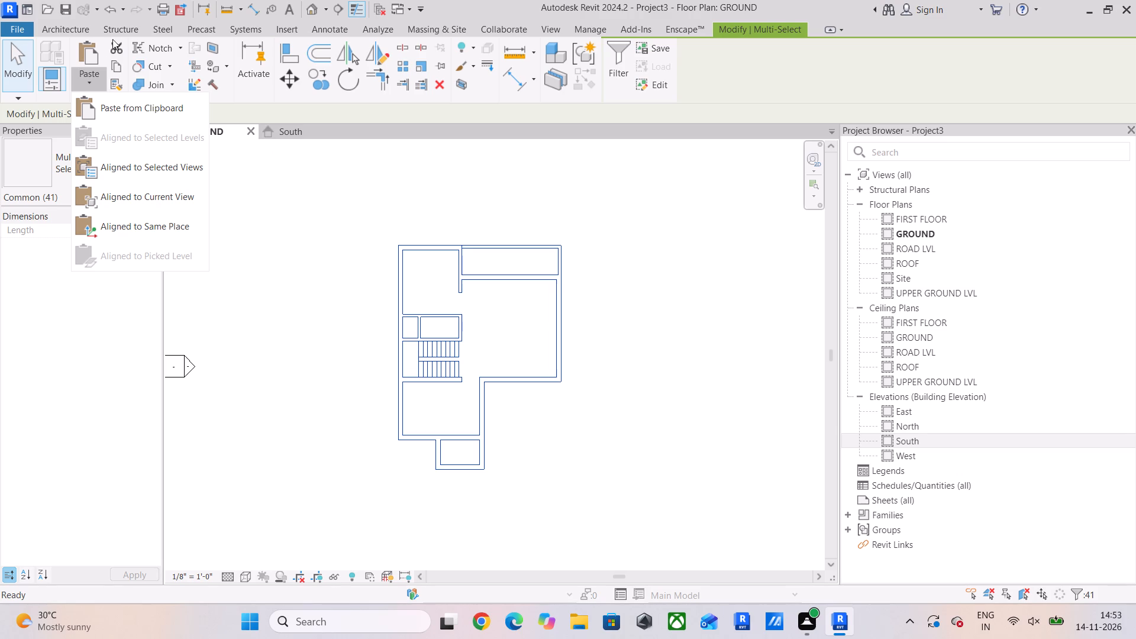
click(112, 62)
triple_click(112, 62)
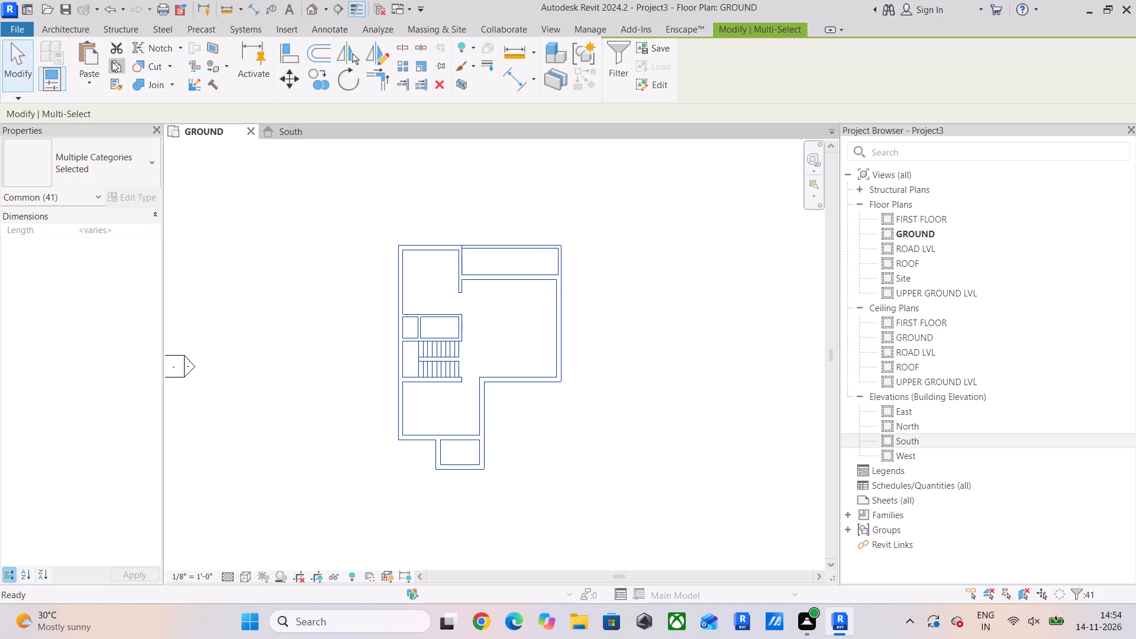
double_click(112, 62)
click(89, 81)
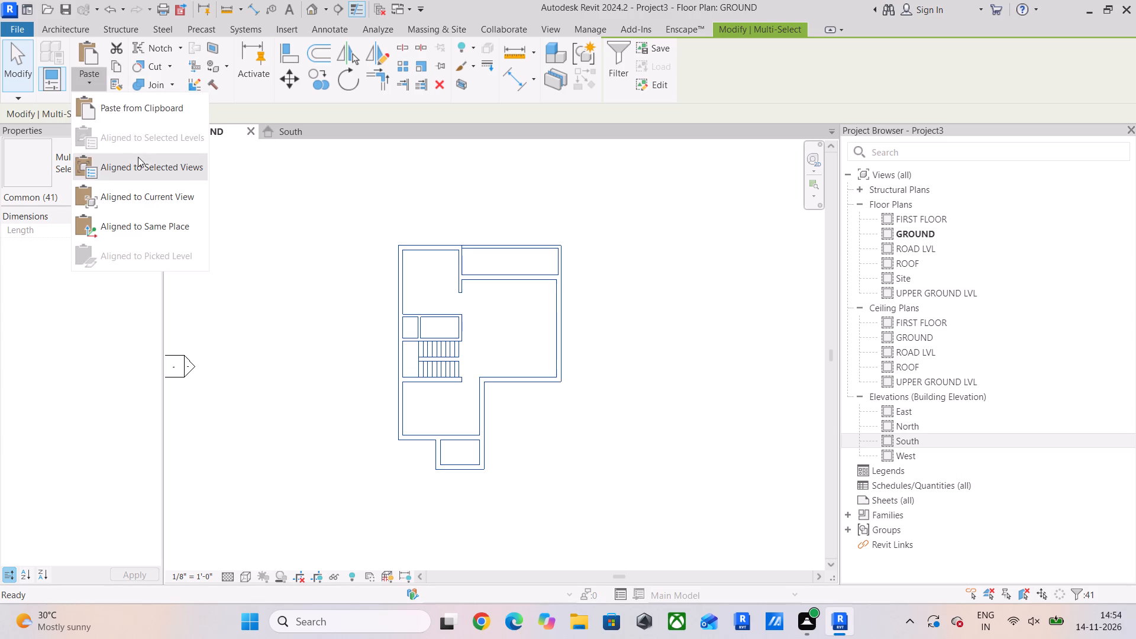
click(138, 160)
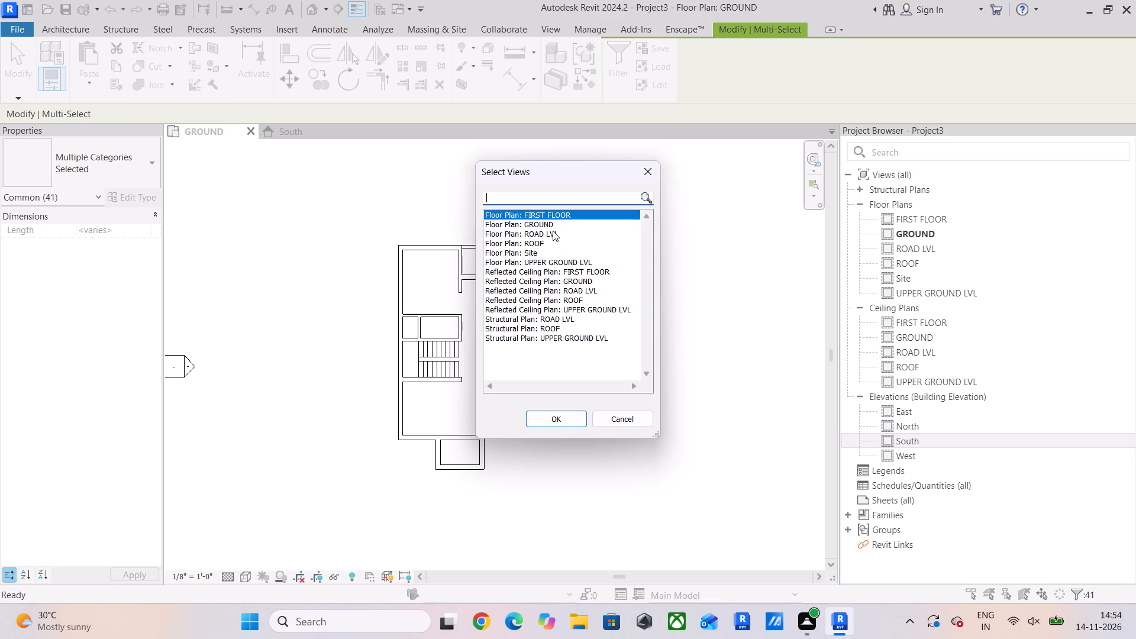
click(545, 261)
click(574, 416)
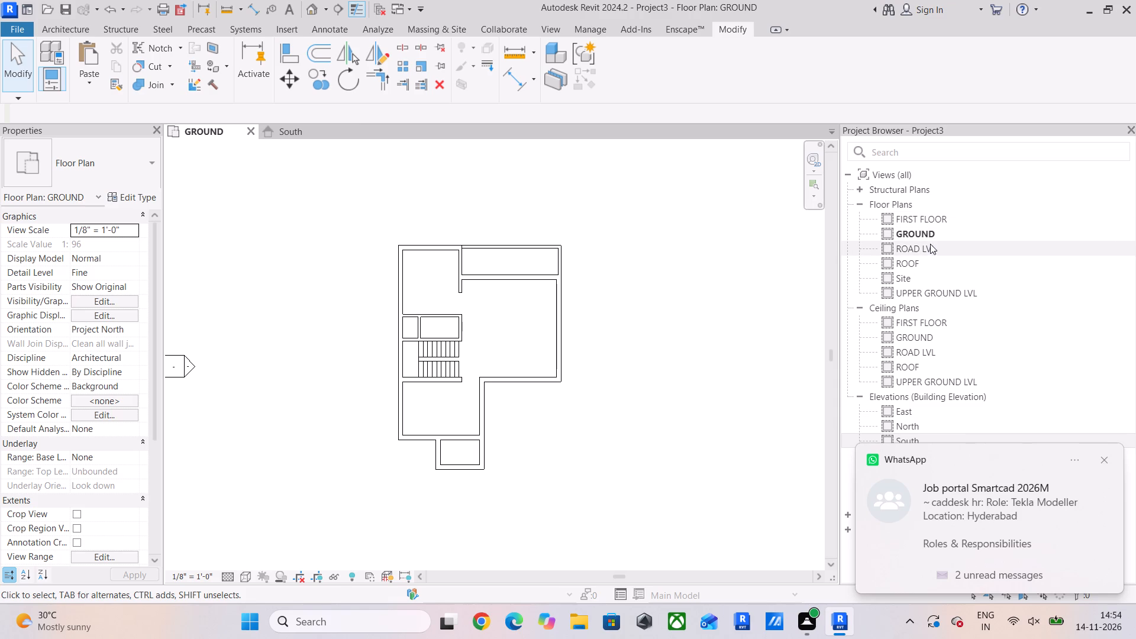
In the UPPER GROUND LVL plan, select only the walls and constrain them from base UPPER GROUND LVL up to level FIRST FLOOR.
double_click(930, 291)
scroll(429, 335, up, 3)
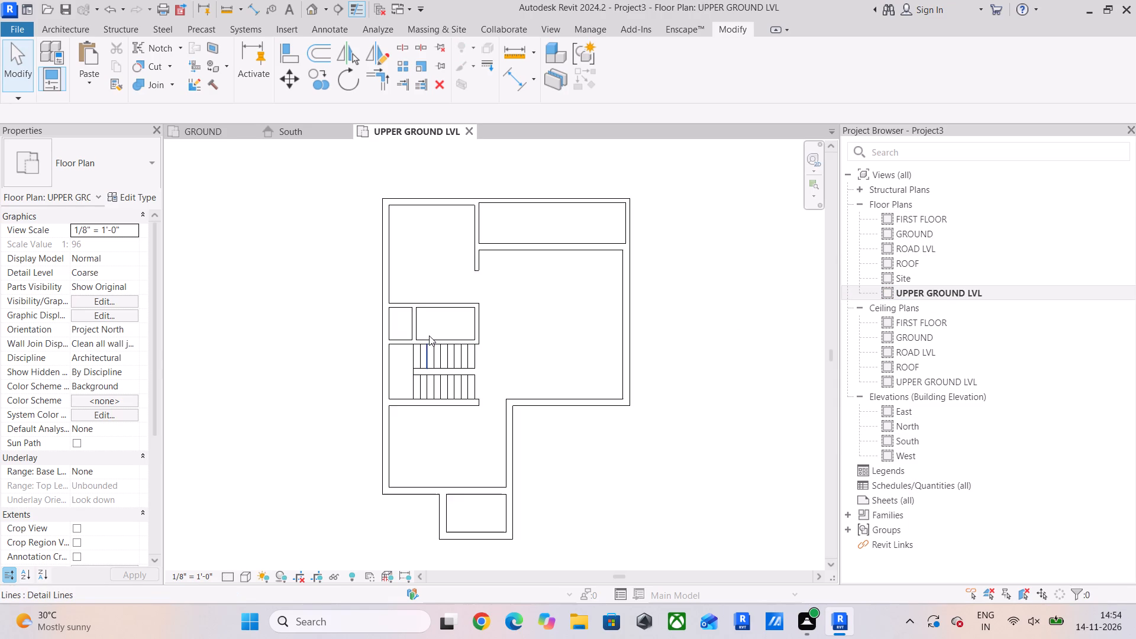
scroll(429, 335, down, 2)
drag(674, 223, 351, 504)
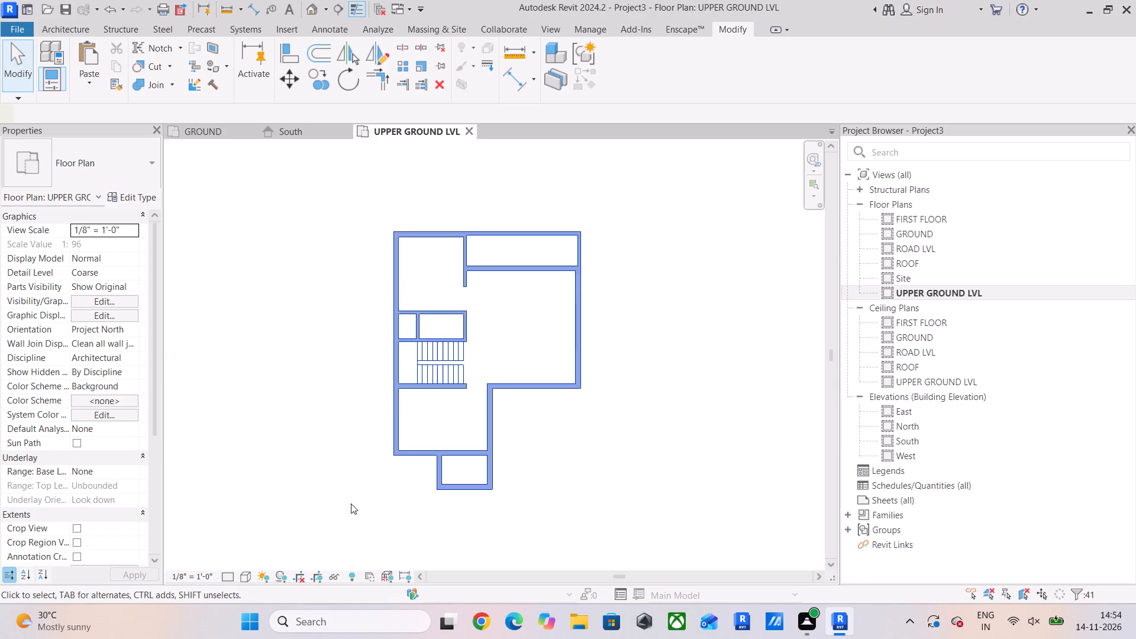
scroll(432, 375, up, 3)
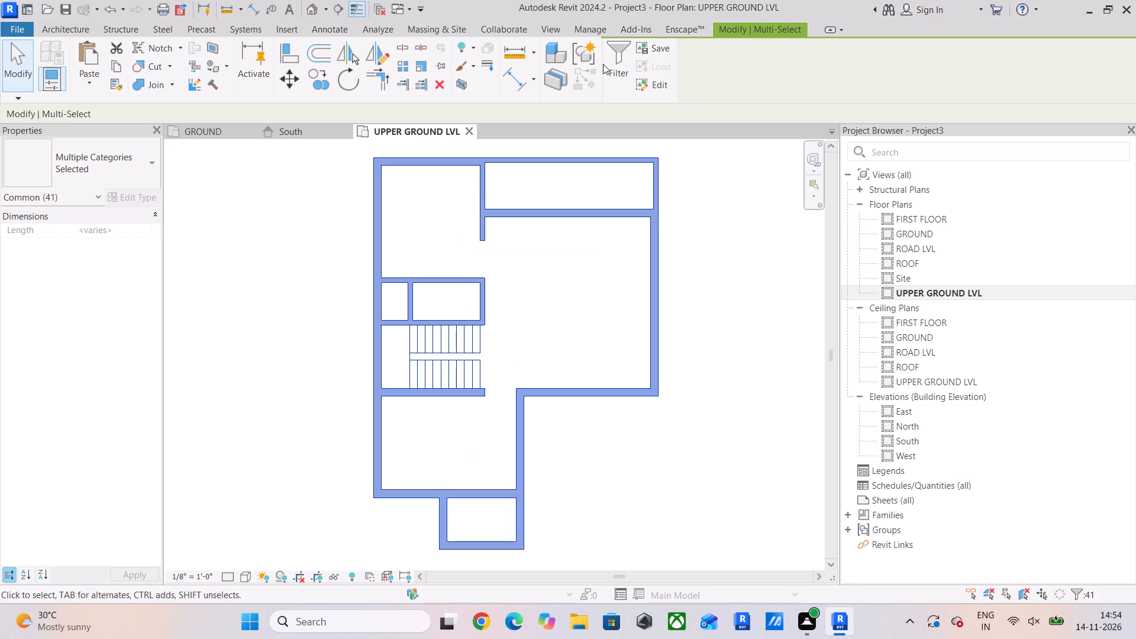
click(618, 62)
click(446, 215)
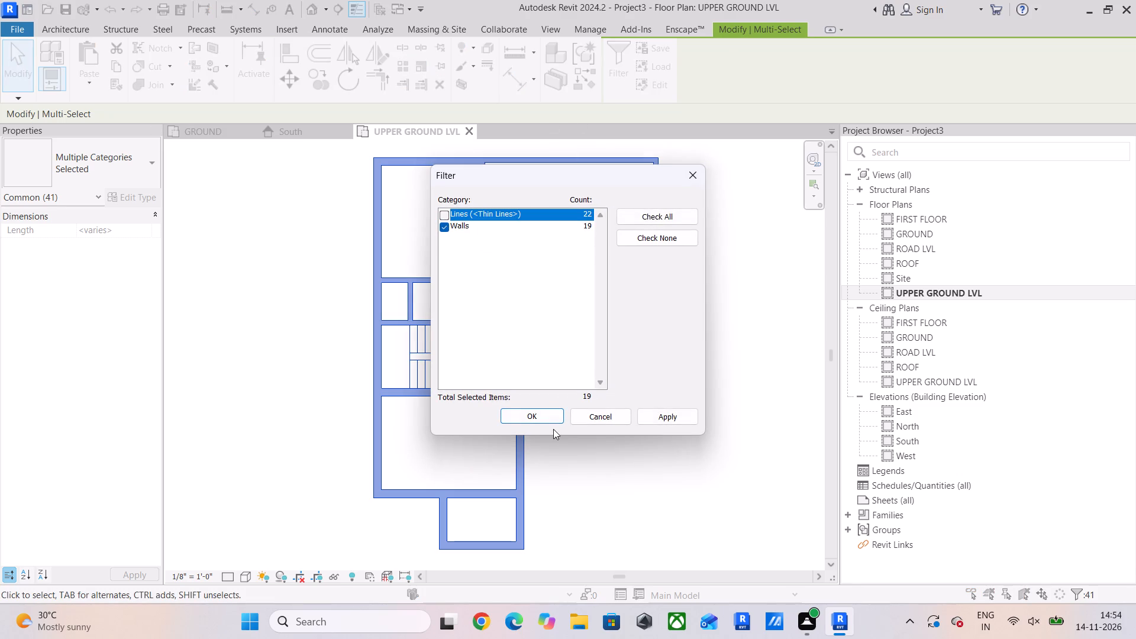
click(553, 422)
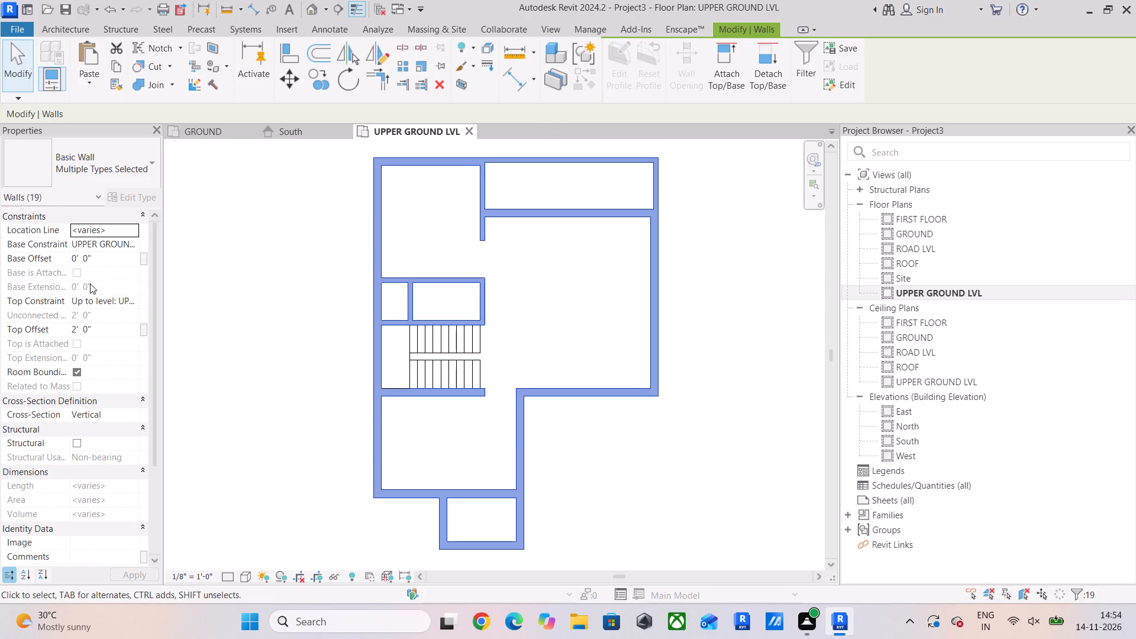
click(129, 241)
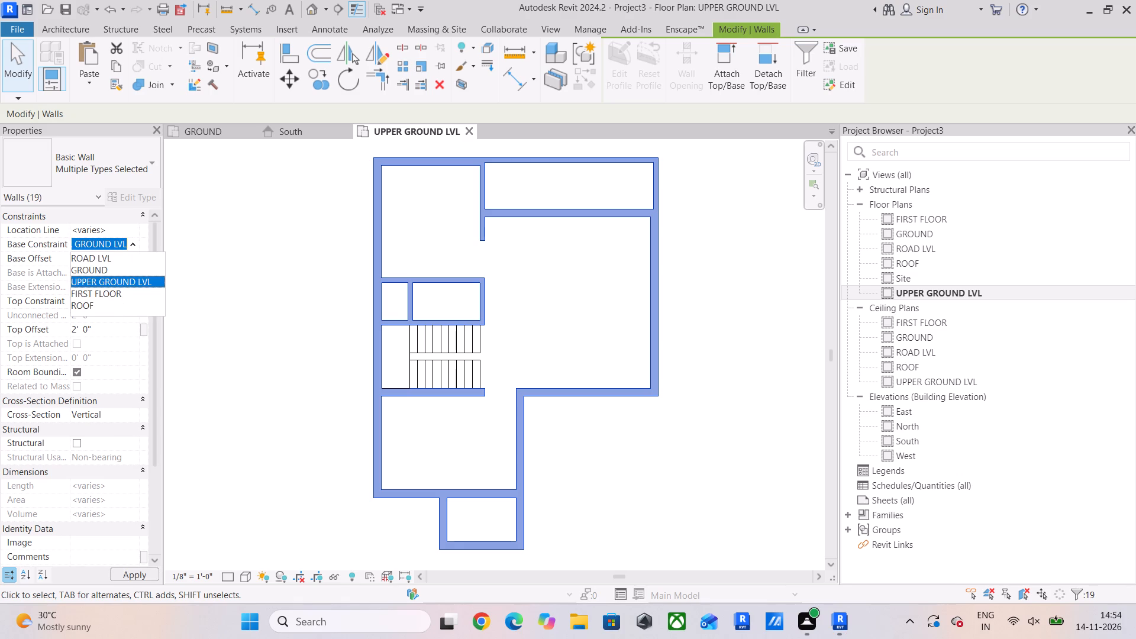
click(122, 278)
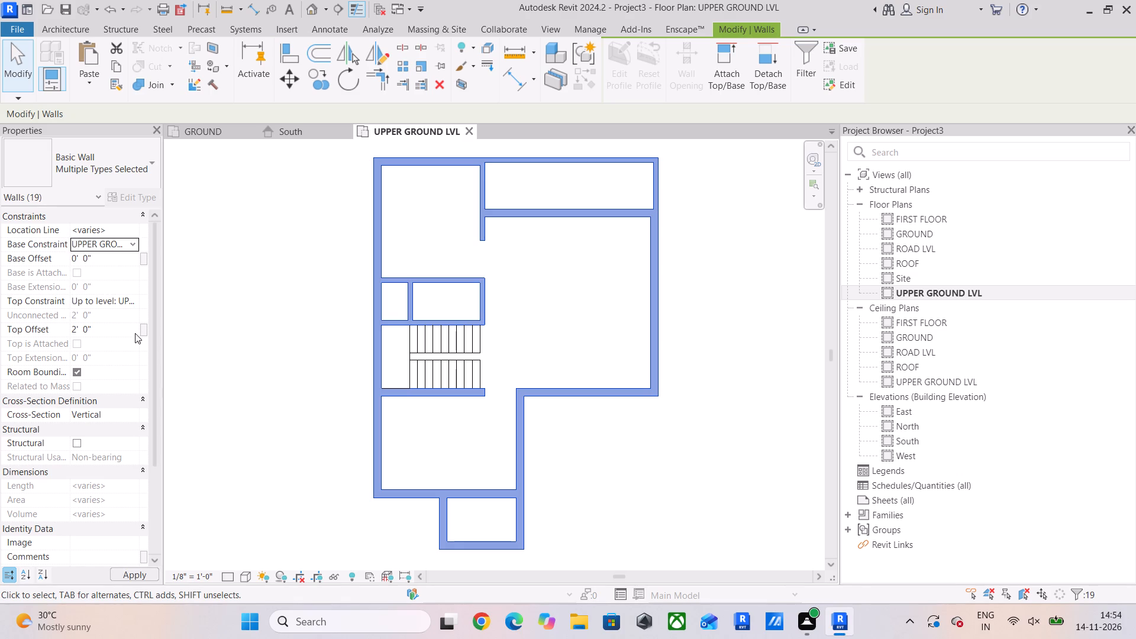
click(135, 300)
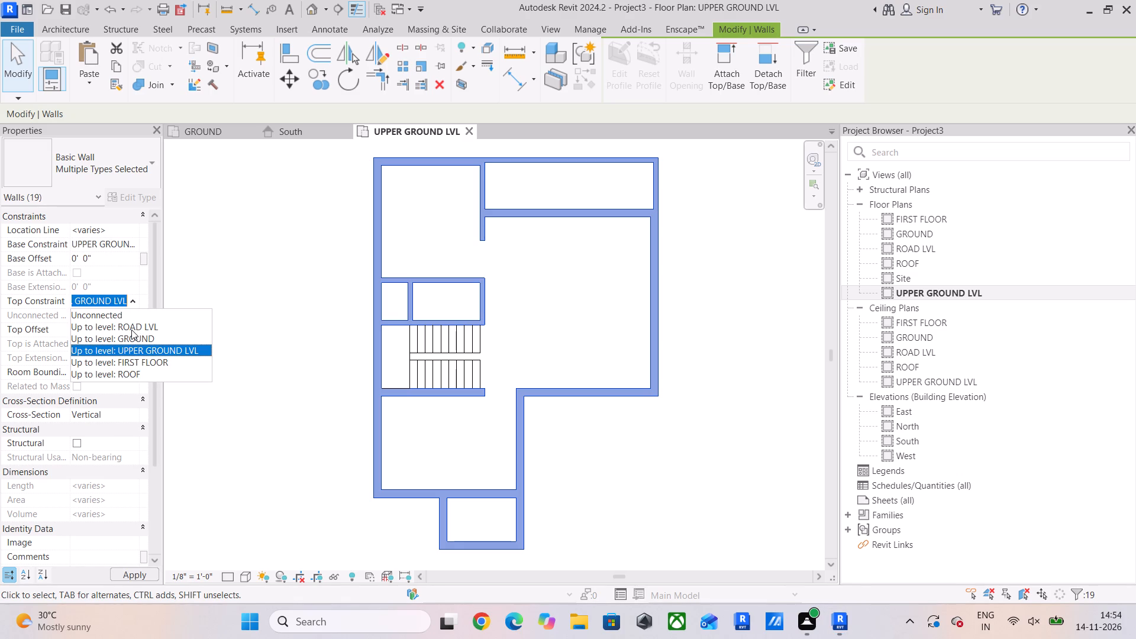
click(127, 358)
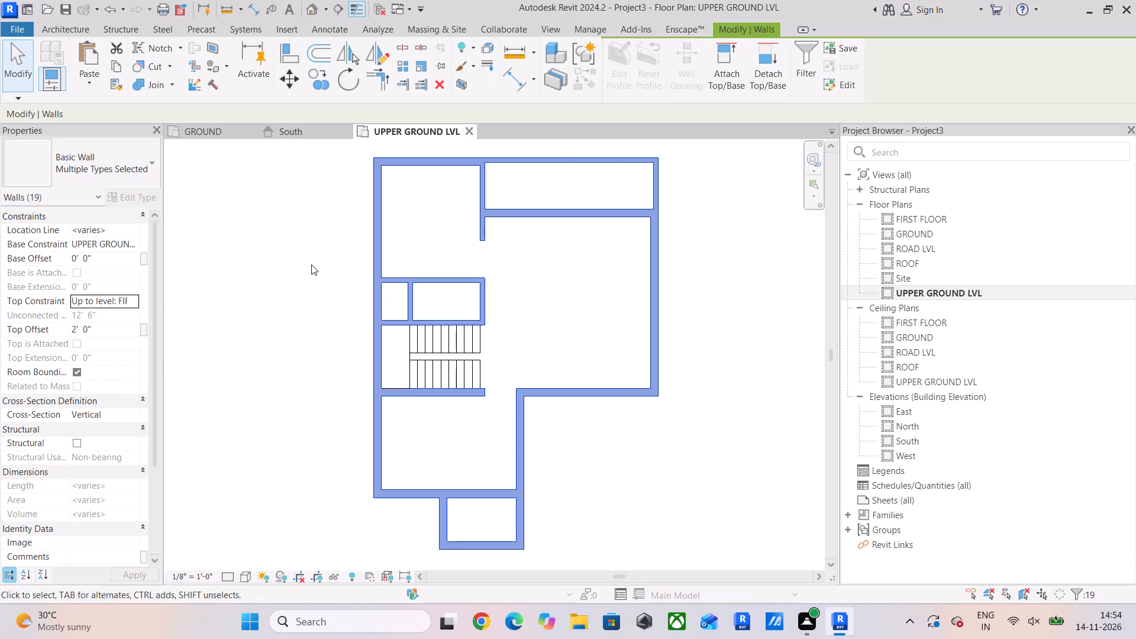
In the South elevation, set the selected upper ground walls' top offset to 0.
click(293, 131)
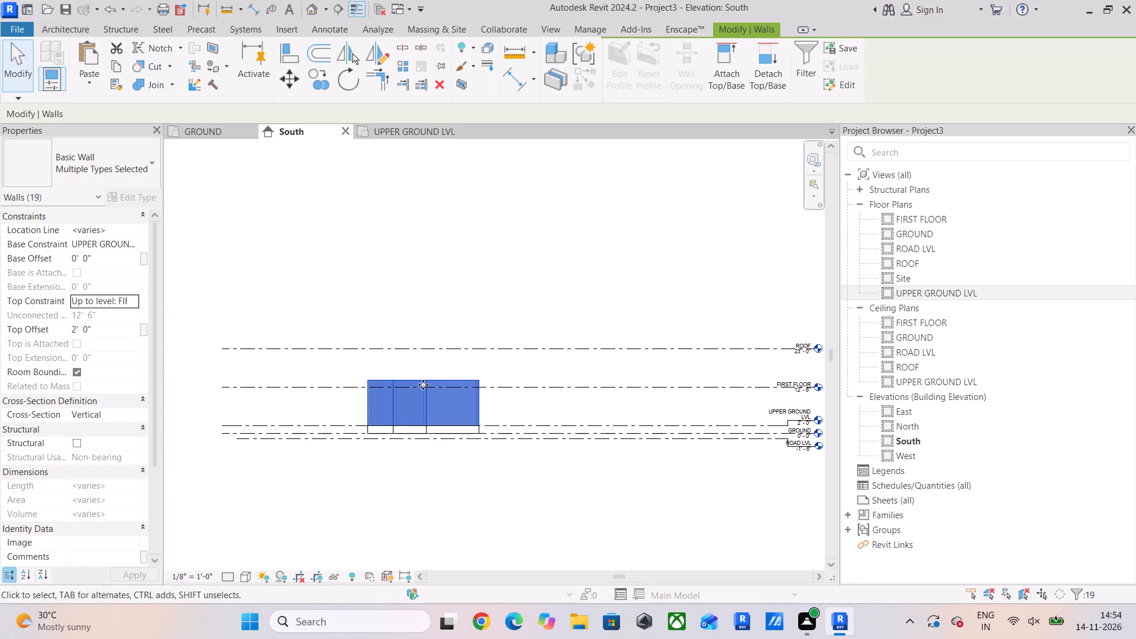
scroll(398, 399, up, 4)
click(105, 327)
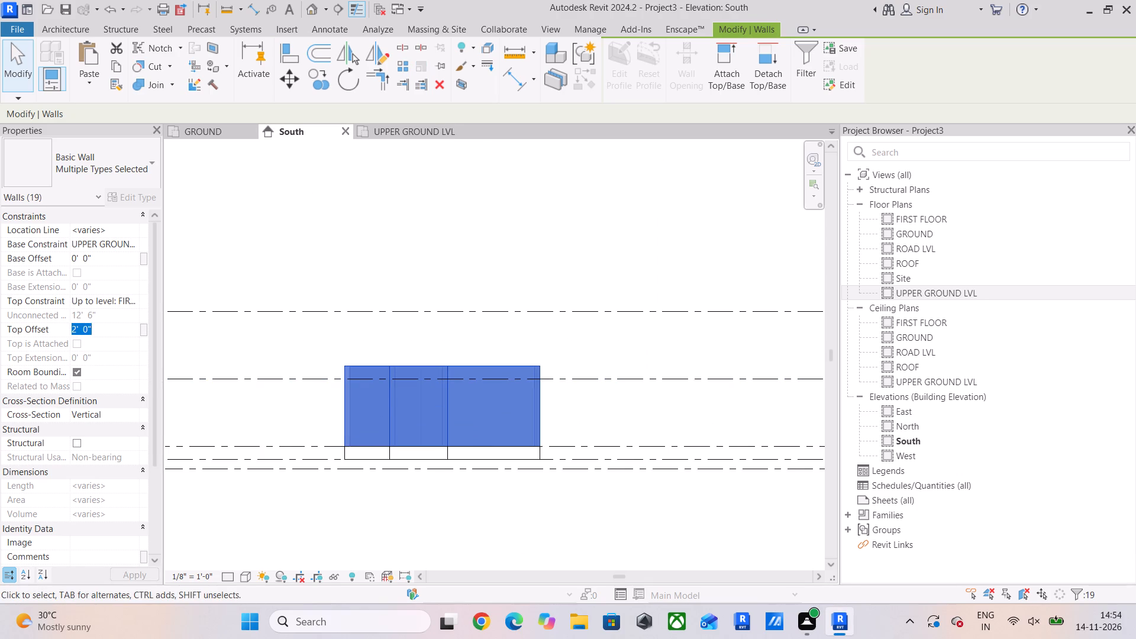
key(0)
key(Return)
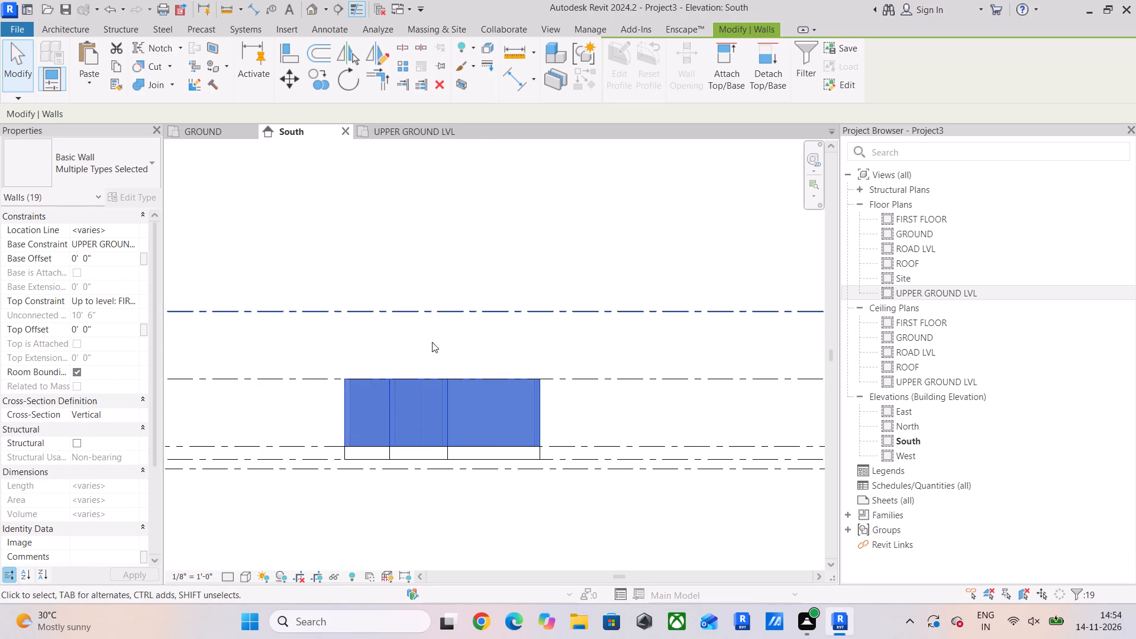
click(435, 338)
Examine the stacked walls' top and base alignment with the level lines in the South elevation.
middle_drag(409, 349, 435, 288)
scroll(433, 324, down, 1)
scroll(372, 340, up, 2)
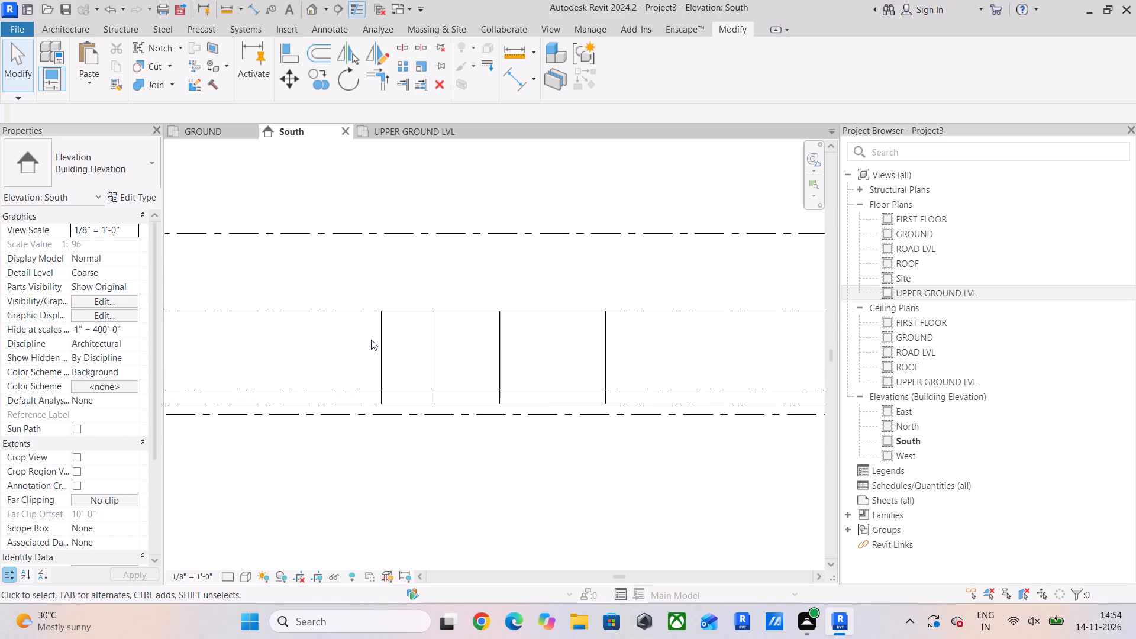
scroll(451, 382, up, 4)
scroll(366, 448, up, 4)
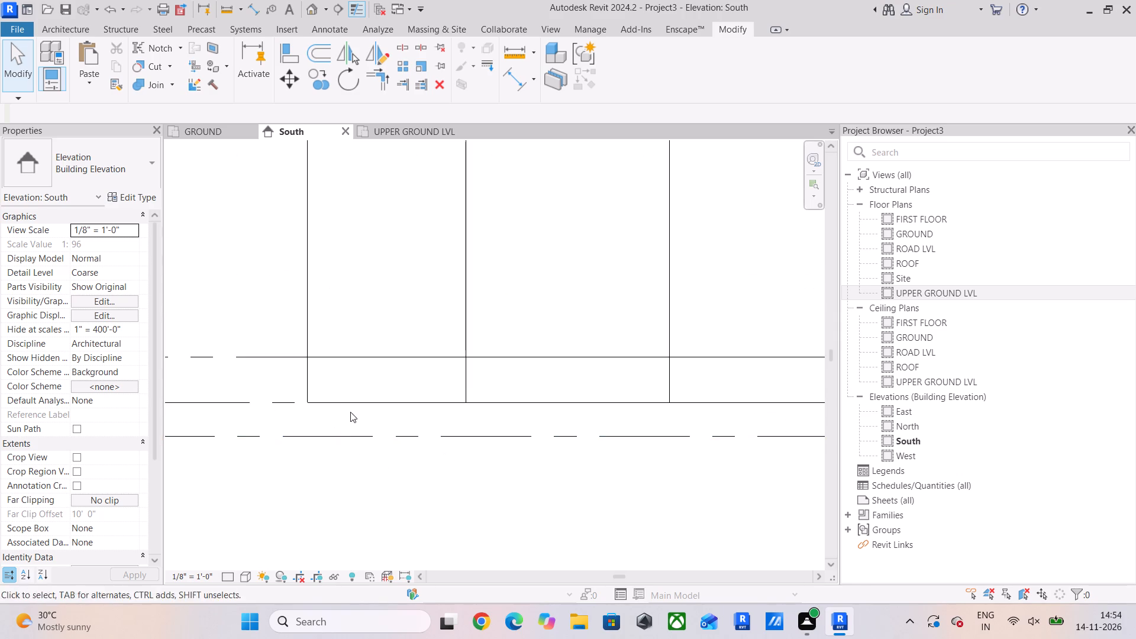
middle_drag(350, 412, 348, 430)
scroll(806, 440, down, 3)
middle_drag(727, 434, 453, 461)
scroll(528, 445, down, 2)
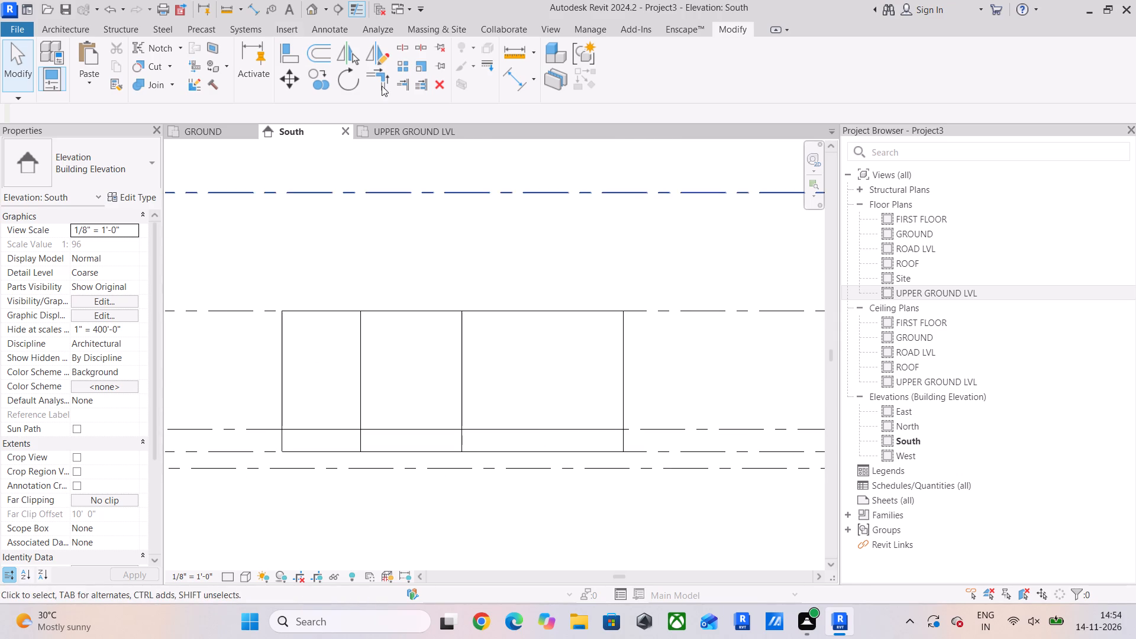
Start a Generic - 12" architectural floor sketch in the GROUND floor plan.
click(227, 130)
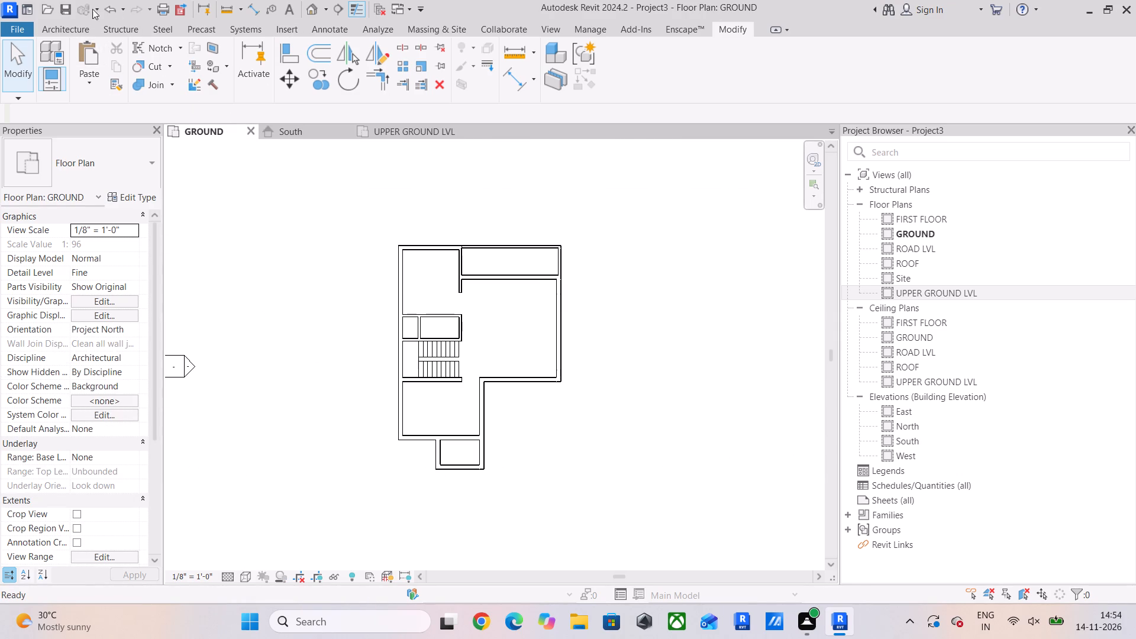
click(78, 27)
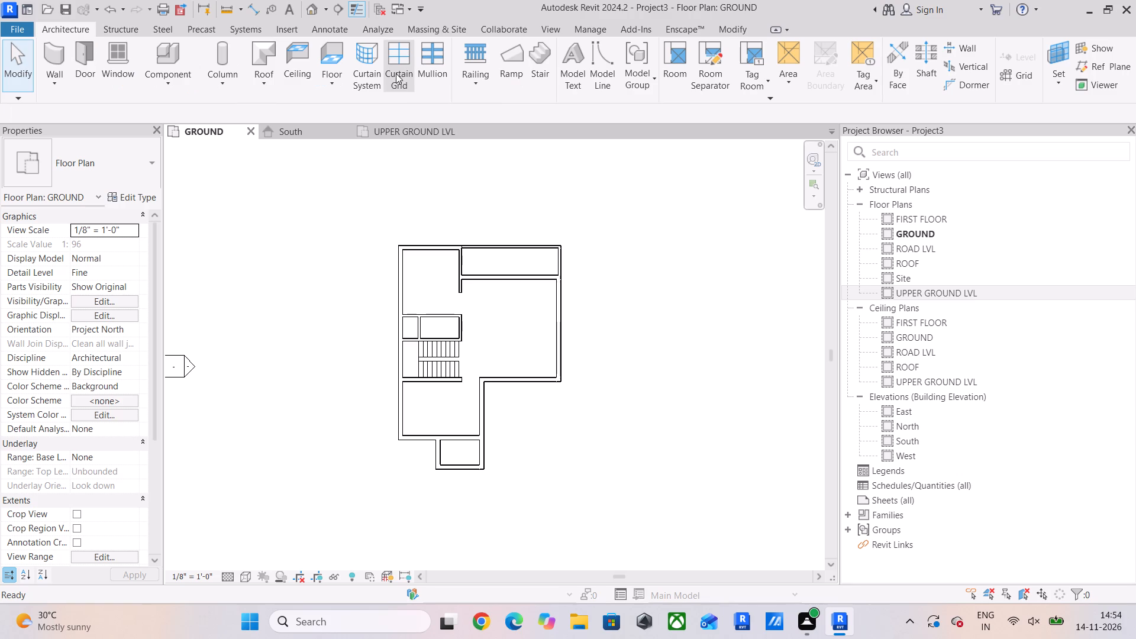
click(334, 82)
click(354, 112)
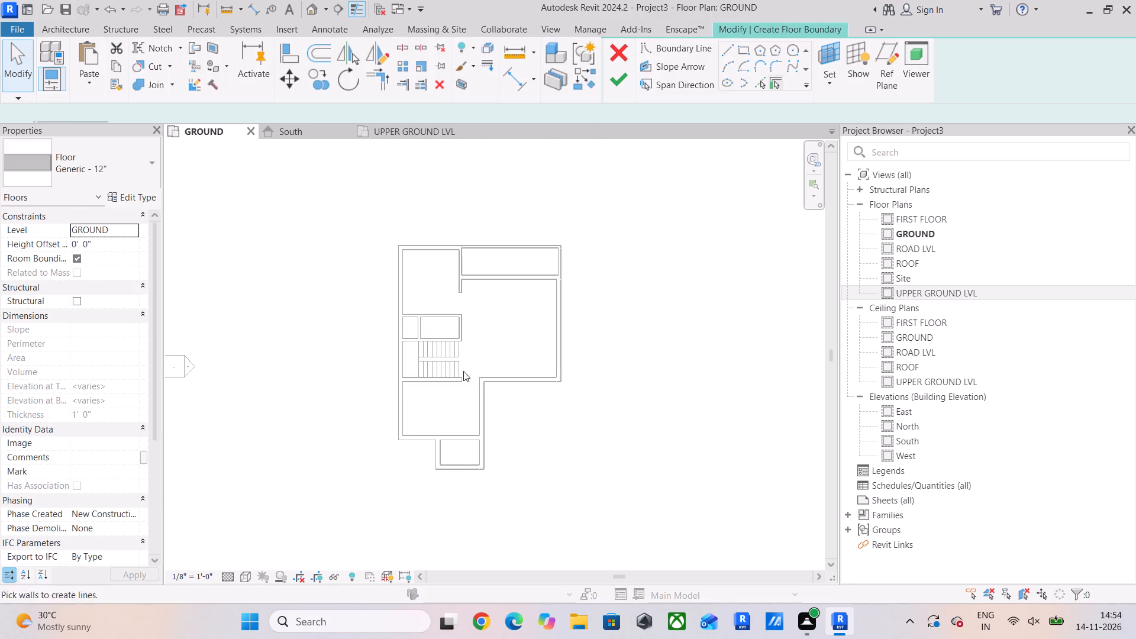
Sketch a rectangular floor boundary with a 1/2" offset, about 41' 8" long, from the plan's upper-left outer corner to its lower-right extents.
scroll(443, 266, up, 3)
click(744, 52)
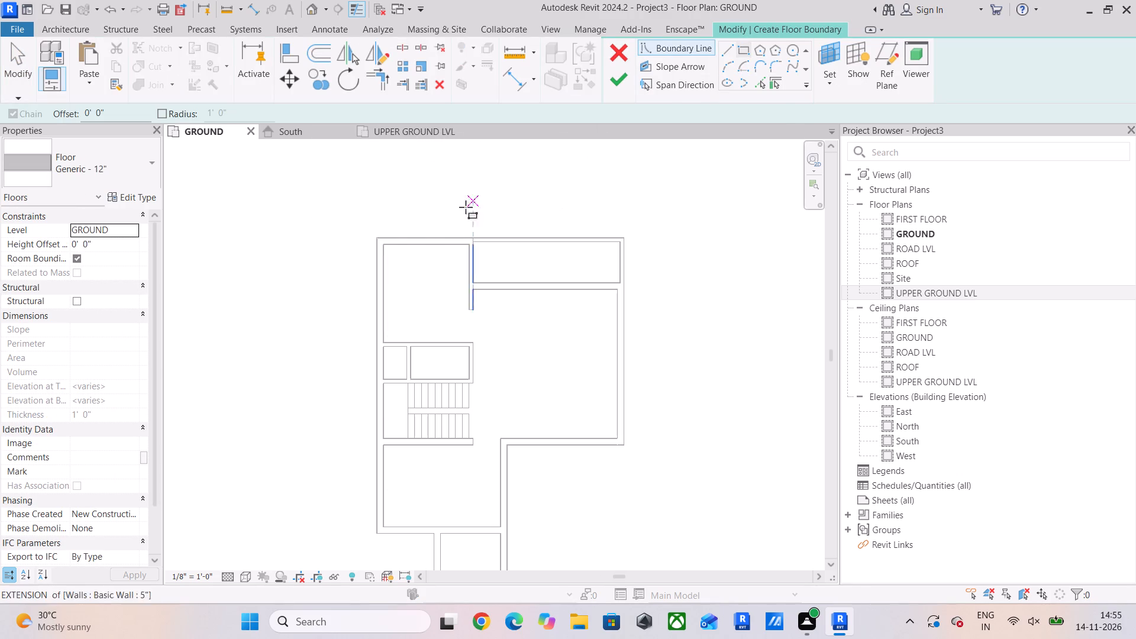
scroll(392, 236, up, 11)
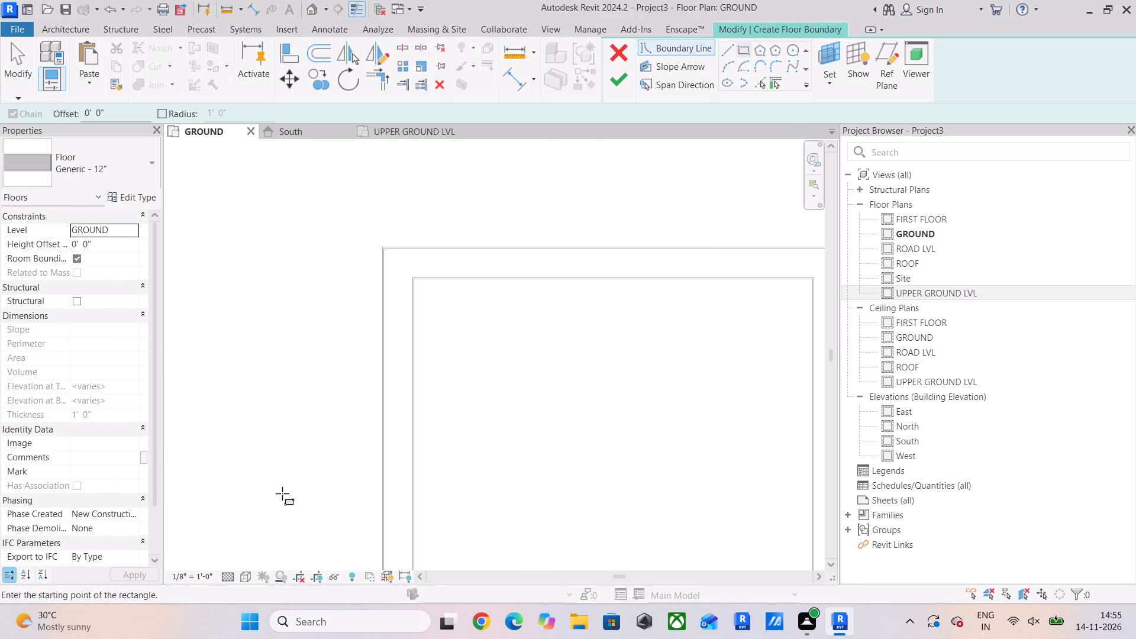
drag(112, 111, 65, 115)
drag(65, 115, 63, 115)
key(period)
text(5")
key(Return)
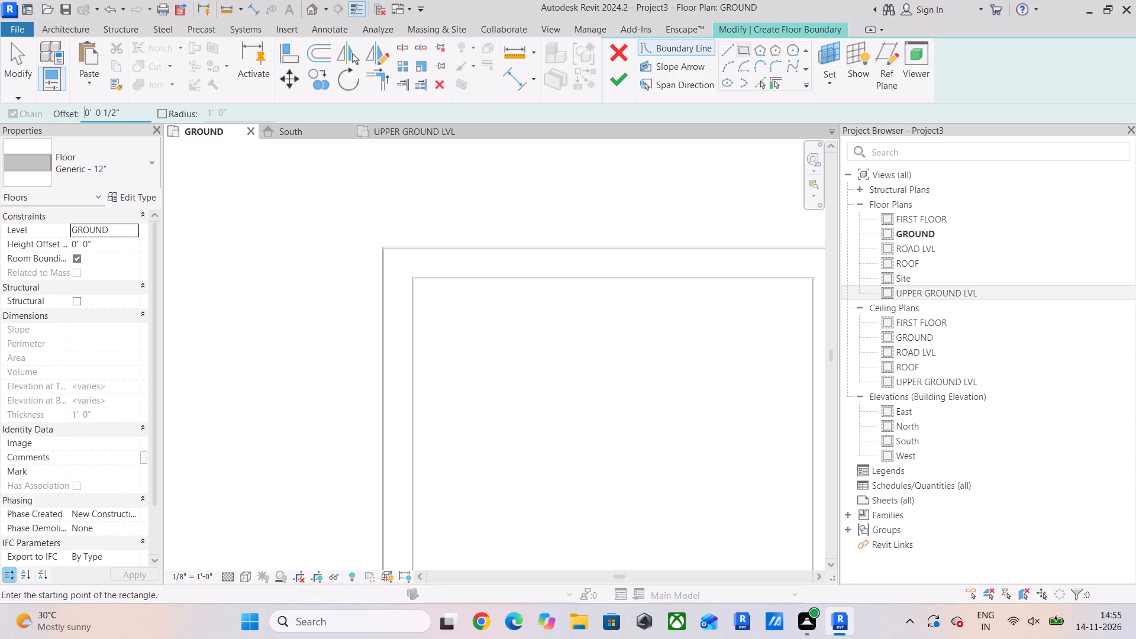
scroll(385, 262, up, 7)
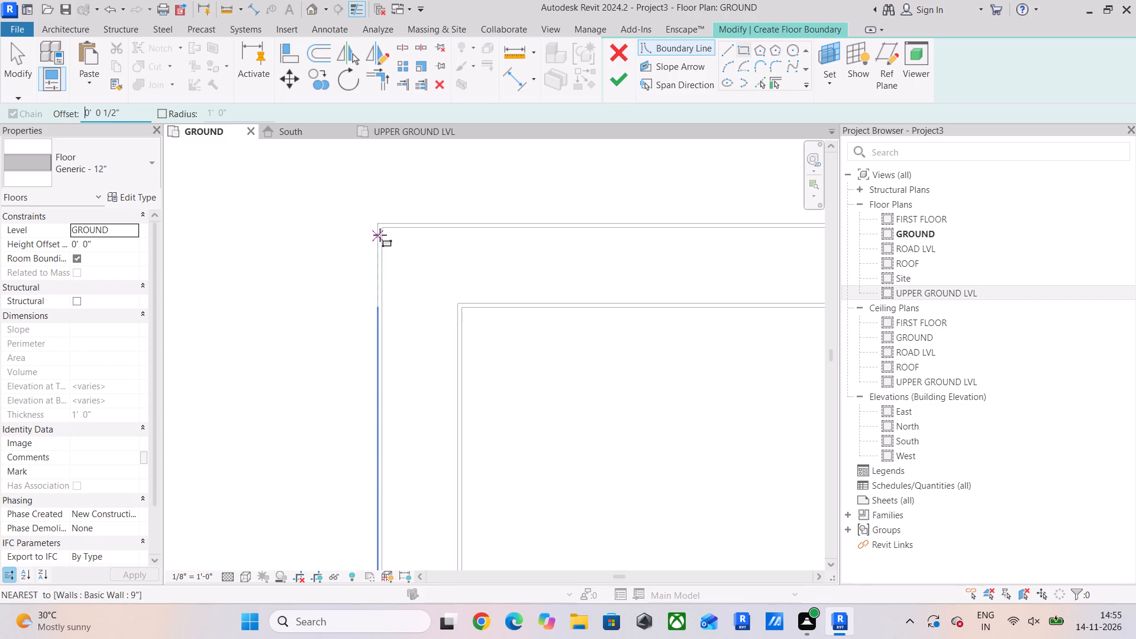
click(382, 218)
key(space)
scroll(625, 370, down, 12)
middle_drag(704, 434, 399, 202)
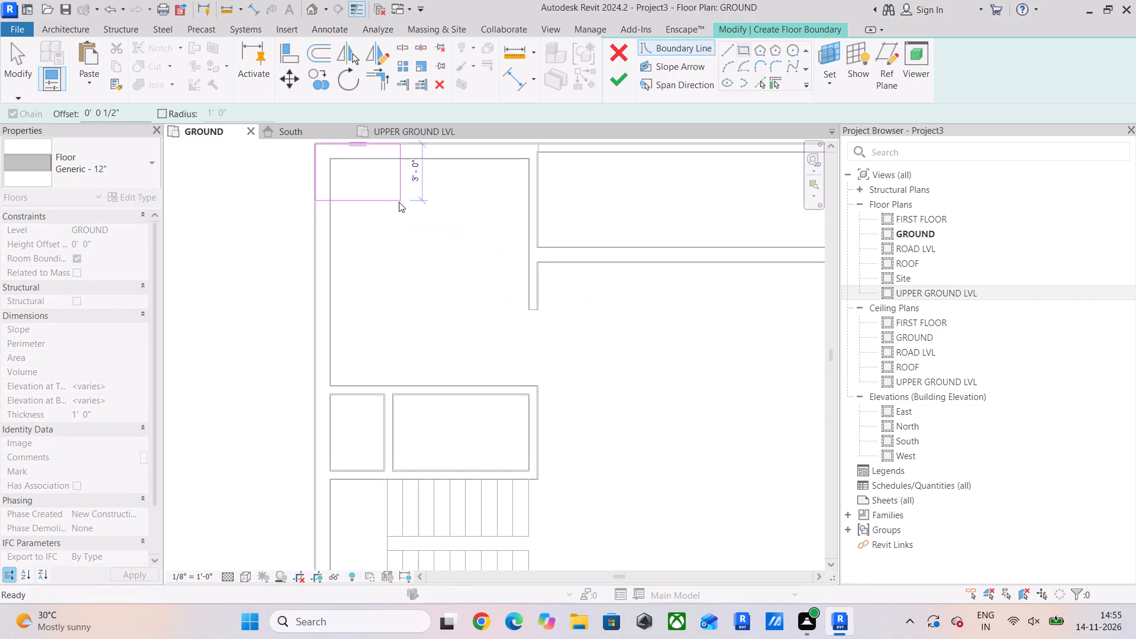
scroll(509, 380, down, 6)
middle_drag(602, 421, 451, 238)
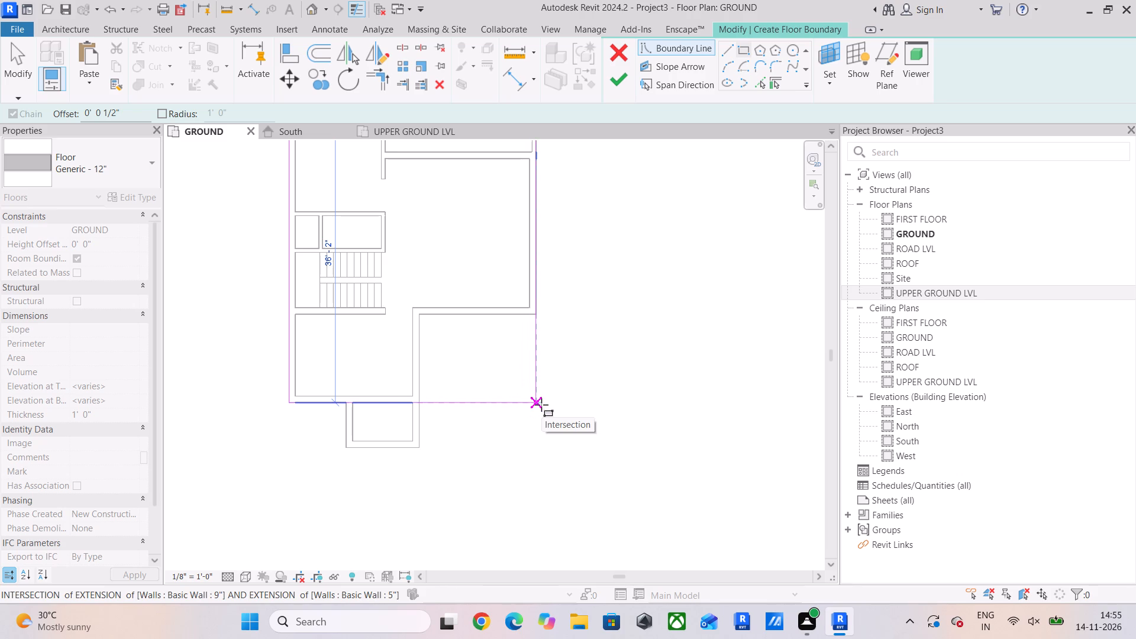
scroll(541, 405, up, 6)
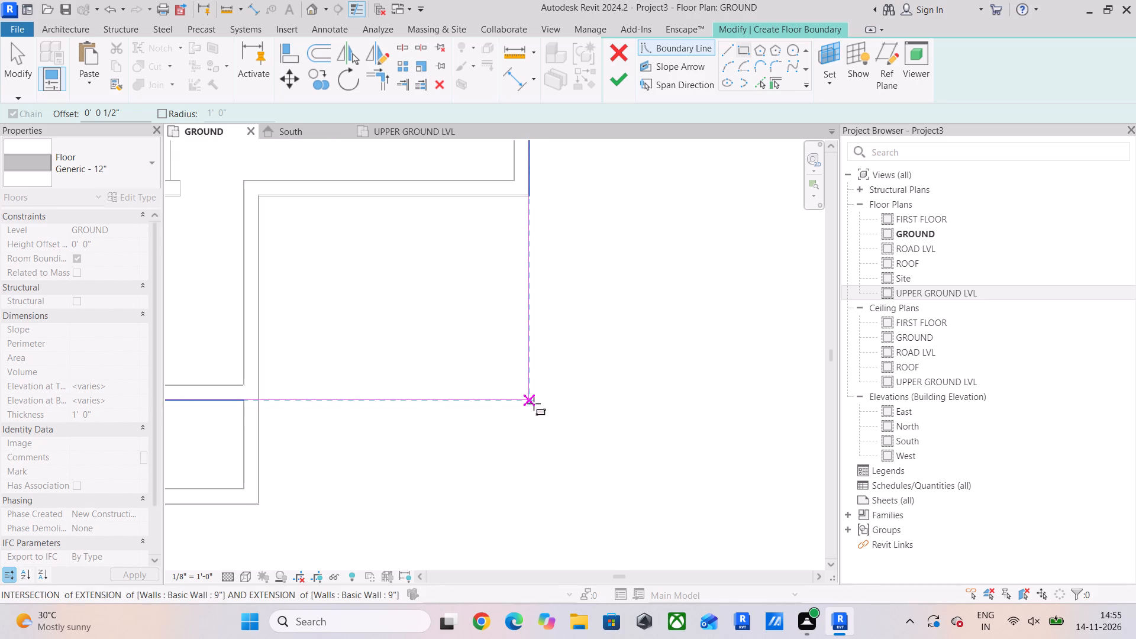
click(537, 510)
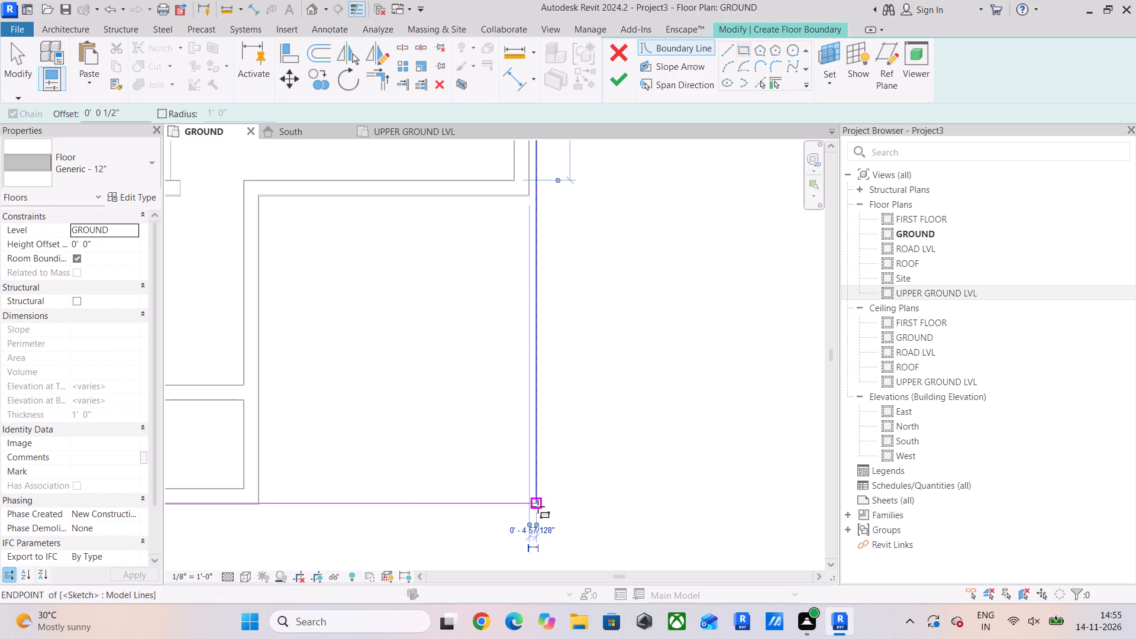
scroll(538, 506, down, 5)
middle_drag(540, 503, 588, 489)
scroll(573, 315, up, 13)
key(Escape)
key(Escape)
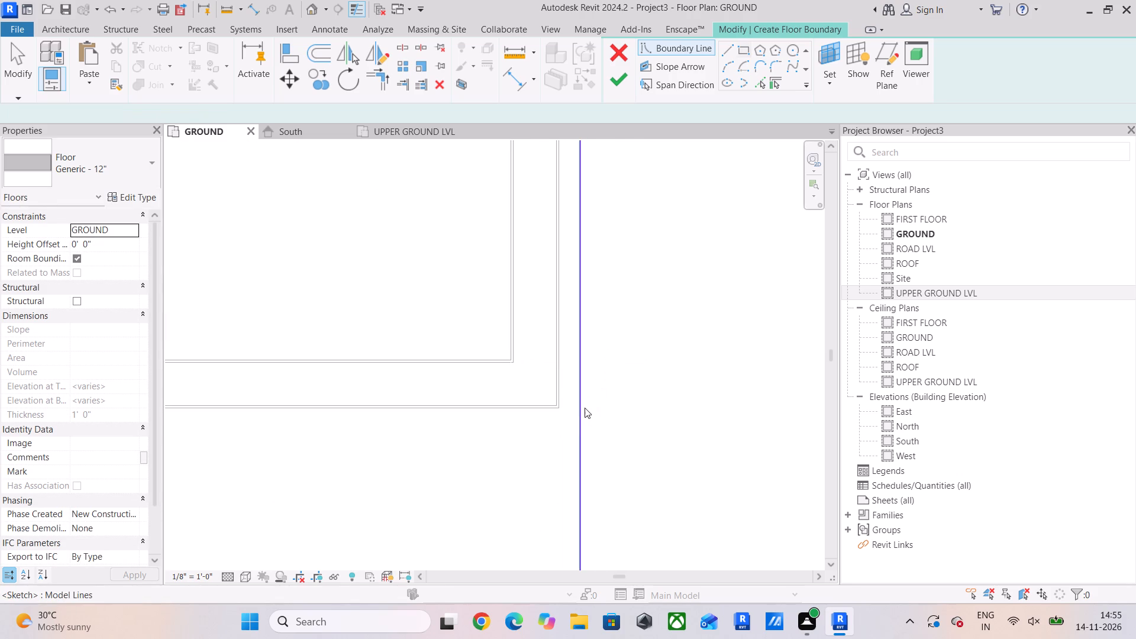
Move the floor sketch's right boundary line onto the outer face of the plan's right exterior wall.
click(583, 406)
drag(579, 408, 544, 409)
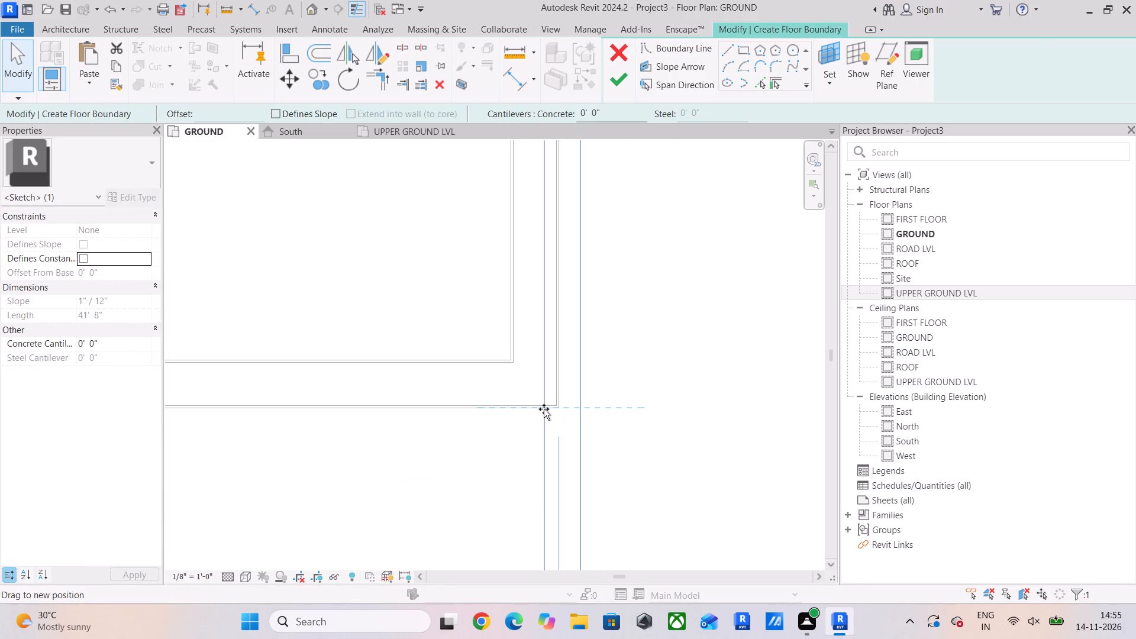
drag(544, 409, 553, 411)
scroll(573, 349, up, 5)
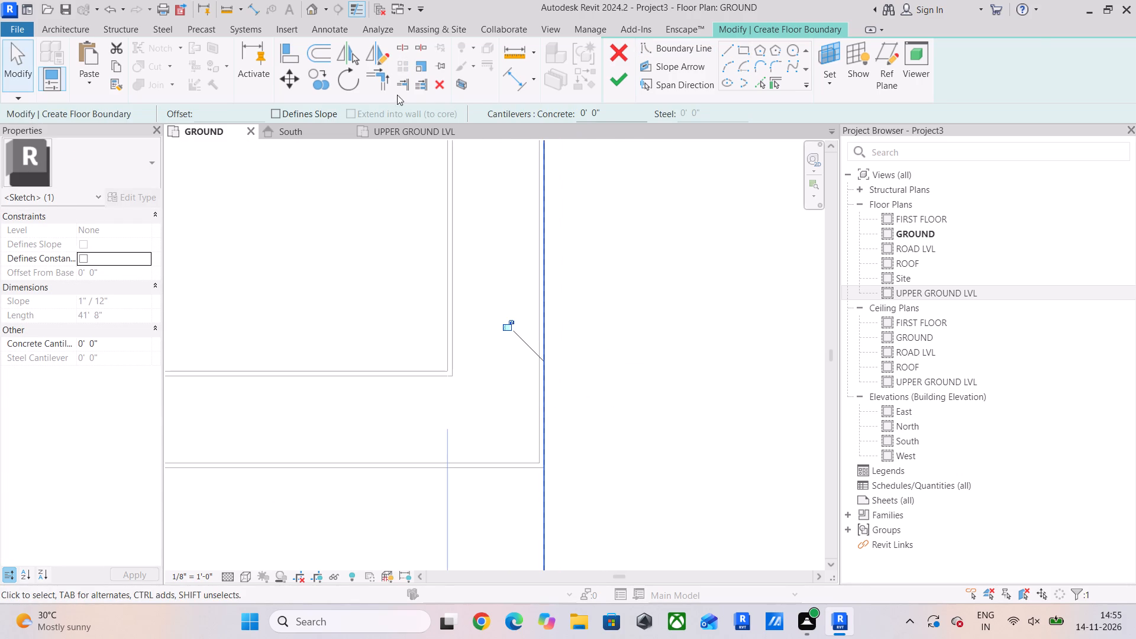
click(284, 78)
scroll(579, 374, up, 5)
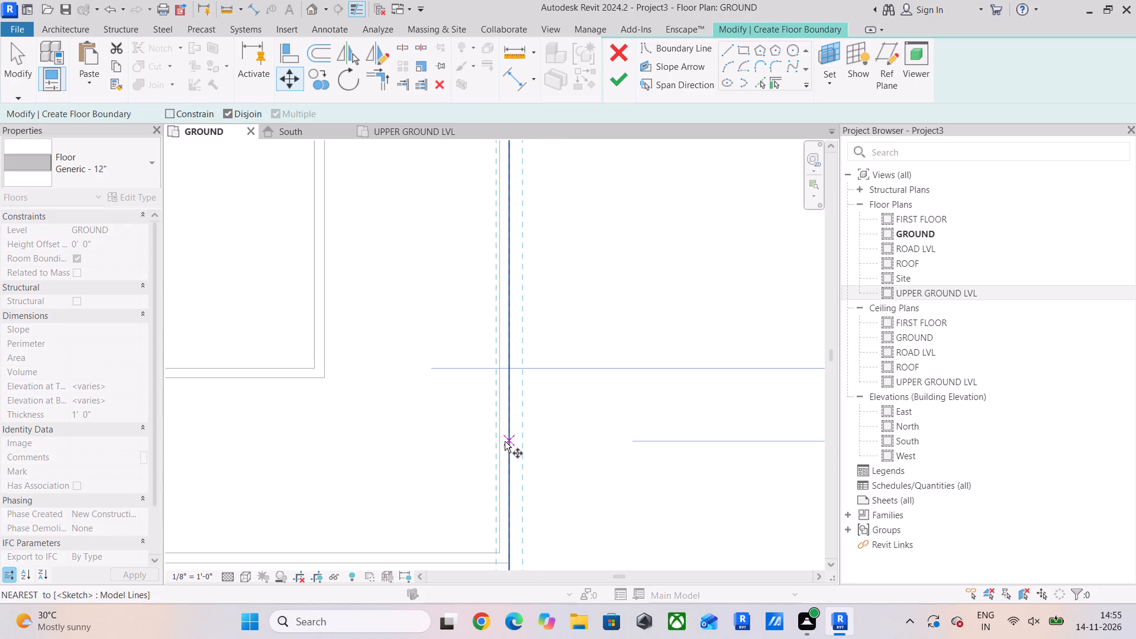
click(505, 441)
click(497, 443)
scroll(398, 409, down, 11)
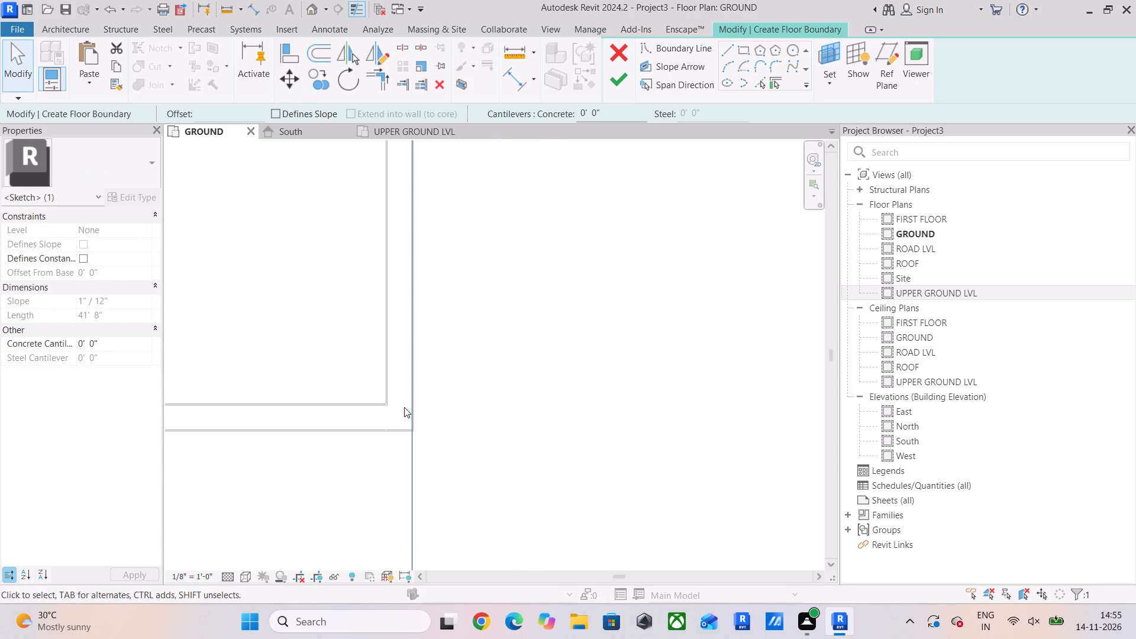
Examine how the floor boundary lines follow the outer wall faces and corners around the GROUND plan.
scroll(404, 407, down, 15)
middle_drag(498, 406, 615, 417)
scroll(425, 253, up, 6)
scroll(328, 283, up, 7)
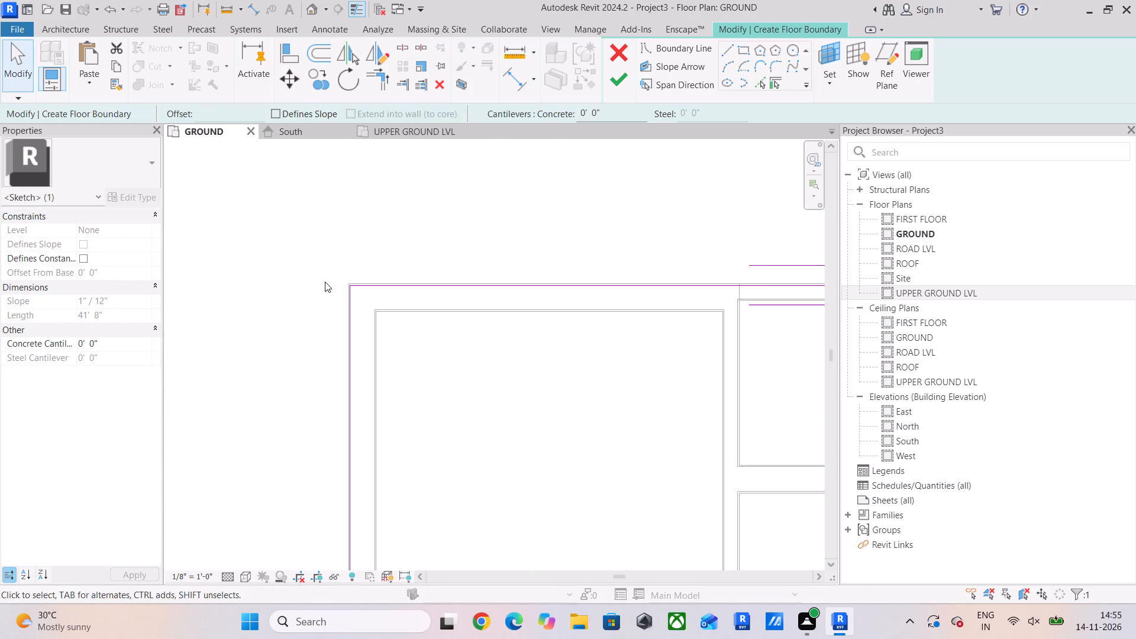
scroll(363, 290, up, 7)
scroll(495, 217, down, 13)
middle_drag(688, 341, 247, 147)
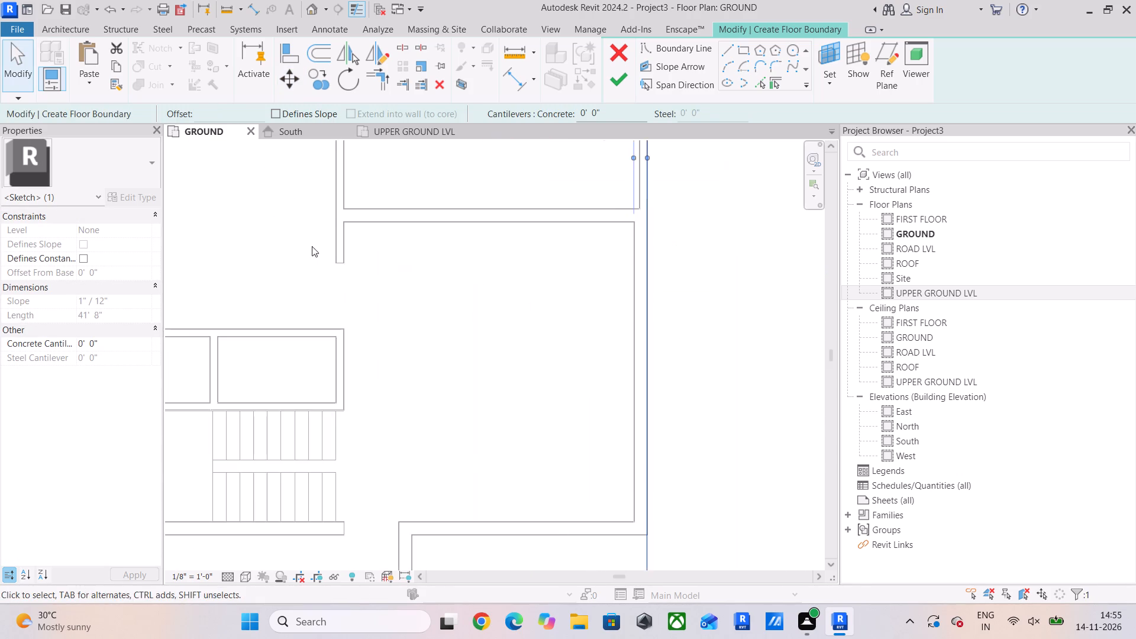
scroll(345, 275, down, 5)
middle_drag(399, 288, 490, 216)
scroll(456, 456, up, 14)
scroll(551, 528, up, 7)
click(630, 400)
scroll(606, 395, down, 18)
middle_drag(529, 412, 554, 418)
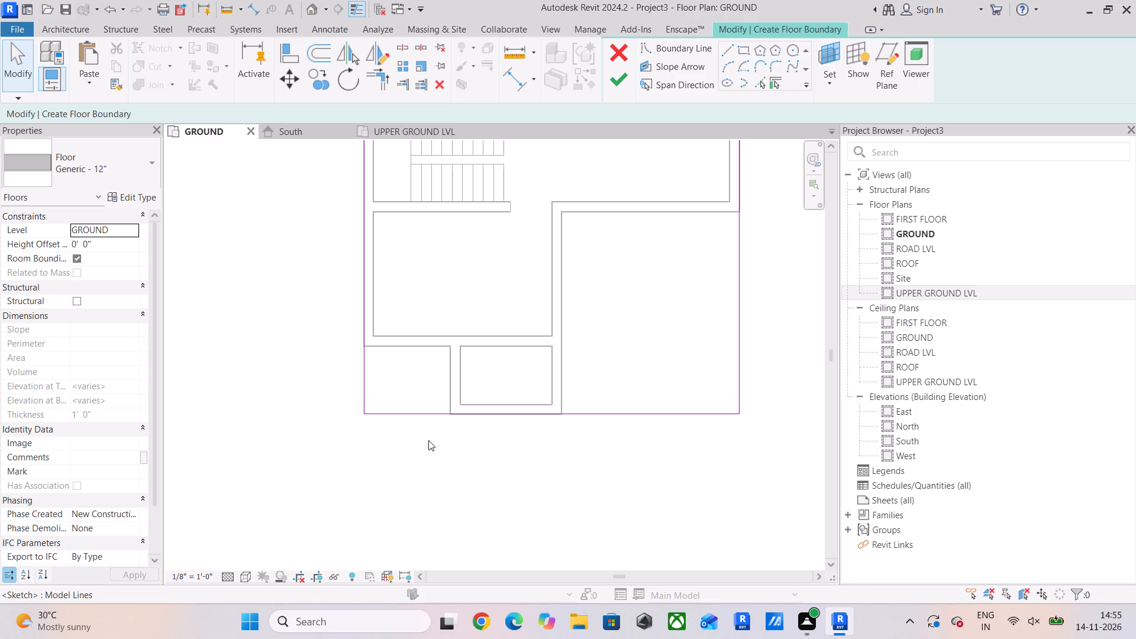
Finish the floor boundary sketch to create the Generic - 12" floor.
click(509, 77)
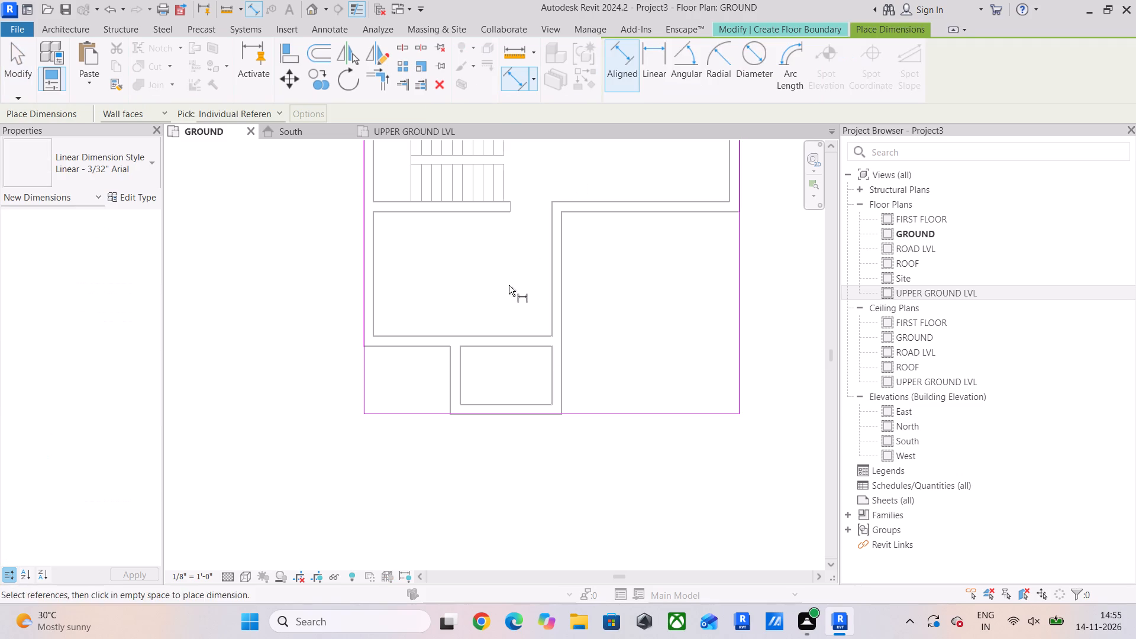
click(887, 26)
click(788, 26)
click(604, 84)
click(611, 80)
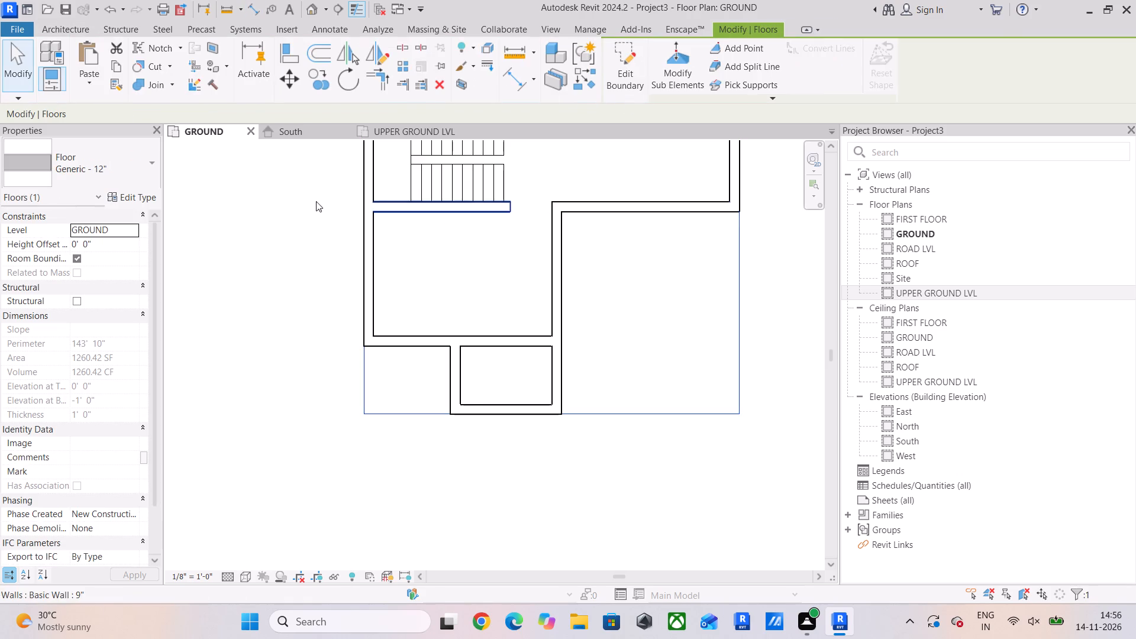
In the South elevation, duplicate the selected slab's Generic - 12" type as 6" FLOOR.
click(296, 130)
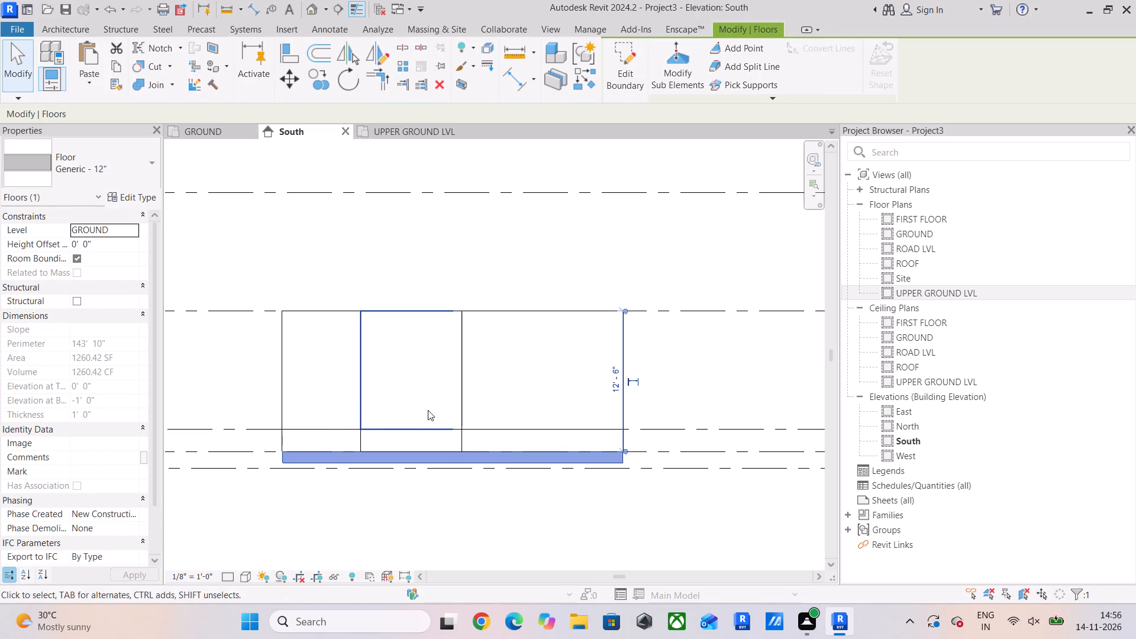
click(131, 147)
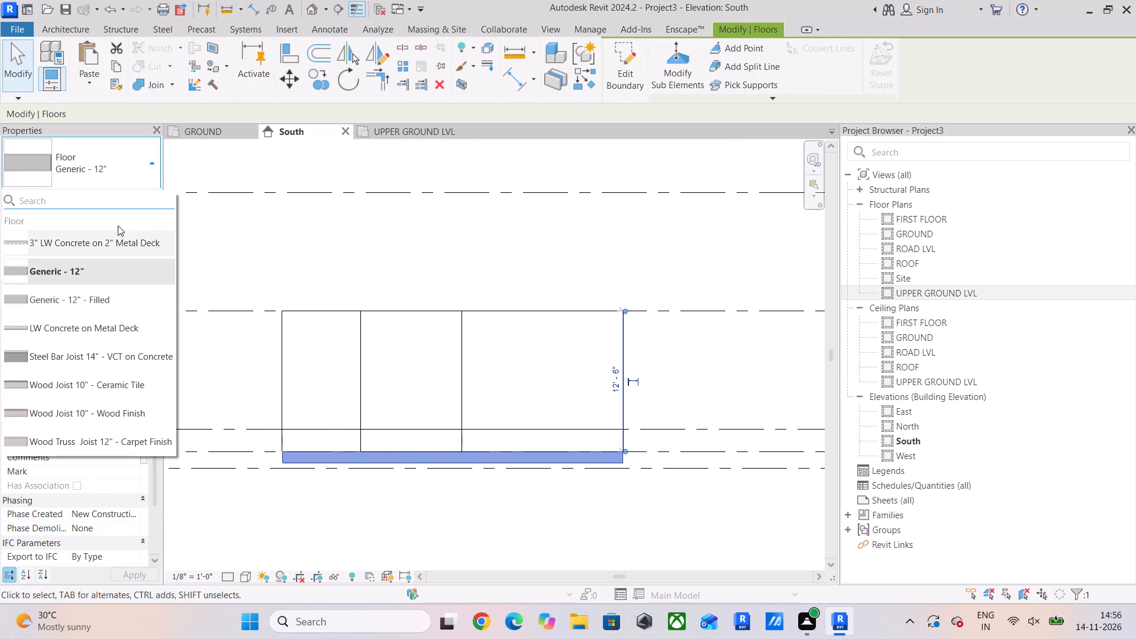
click(120, 153)
click(145, 205)
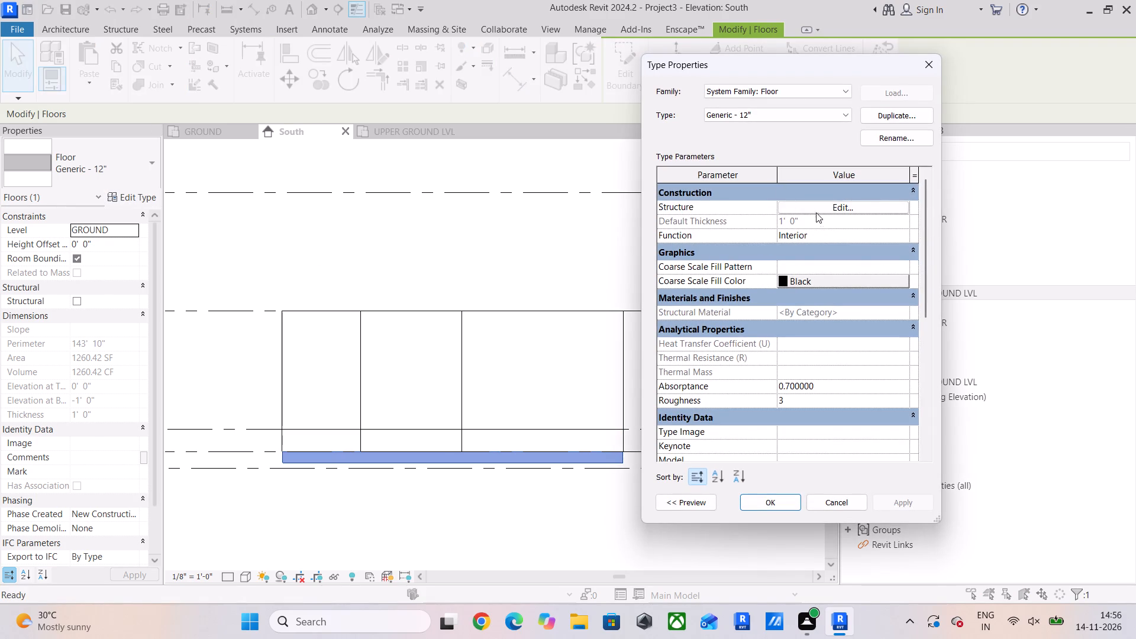
click(816, 208)
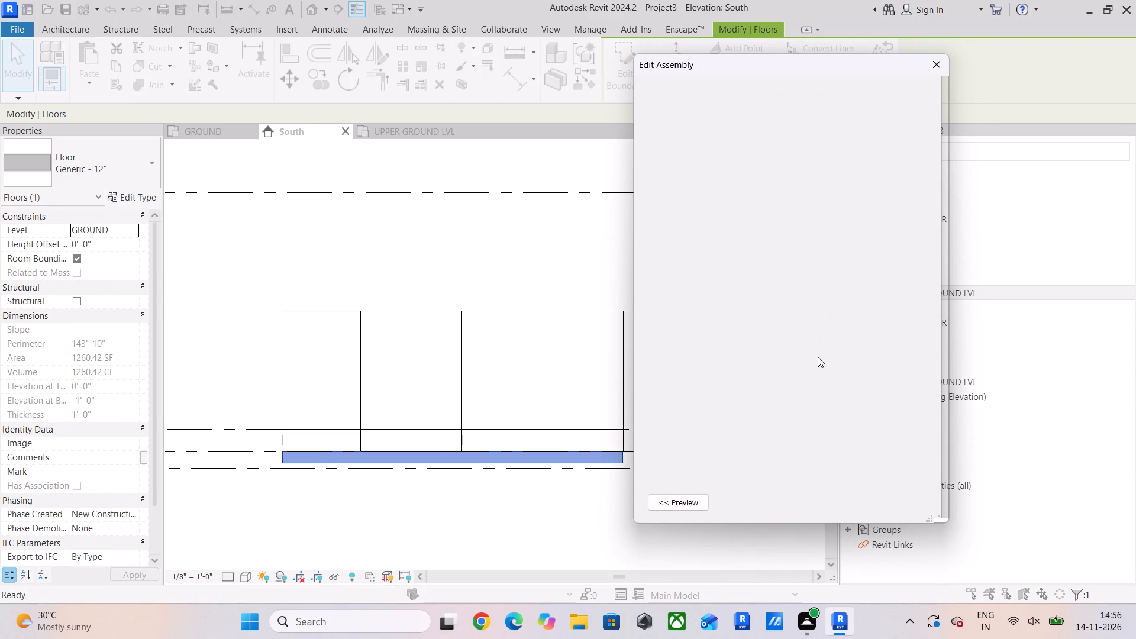
drag(763, 475, 776, 469)
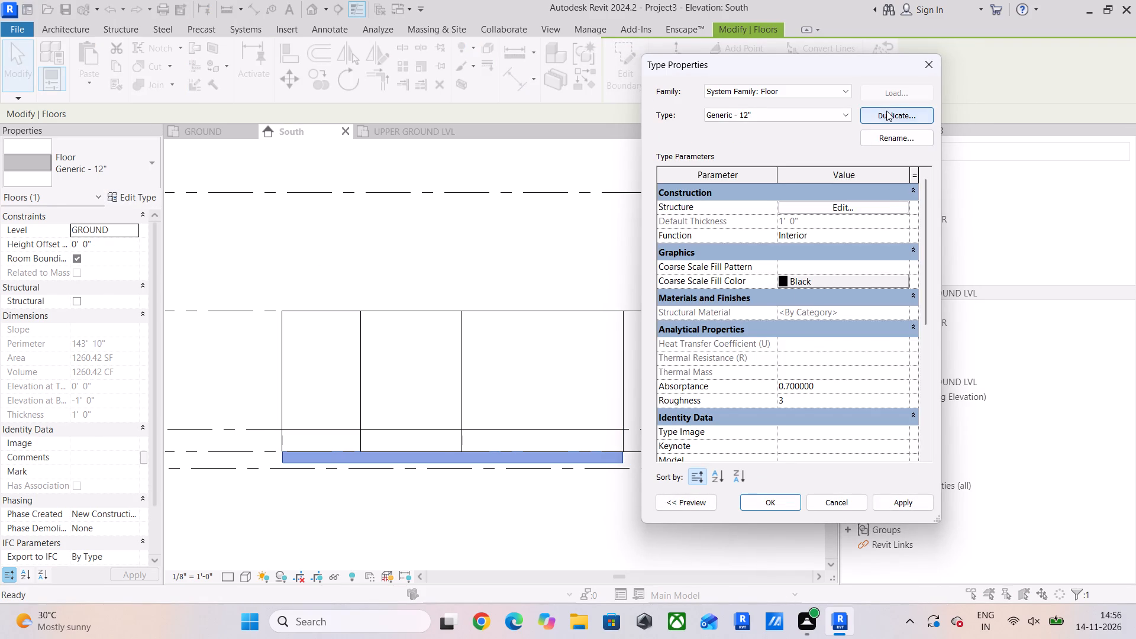
click(886, 111)
text(6" FLOOR)
key(Return)
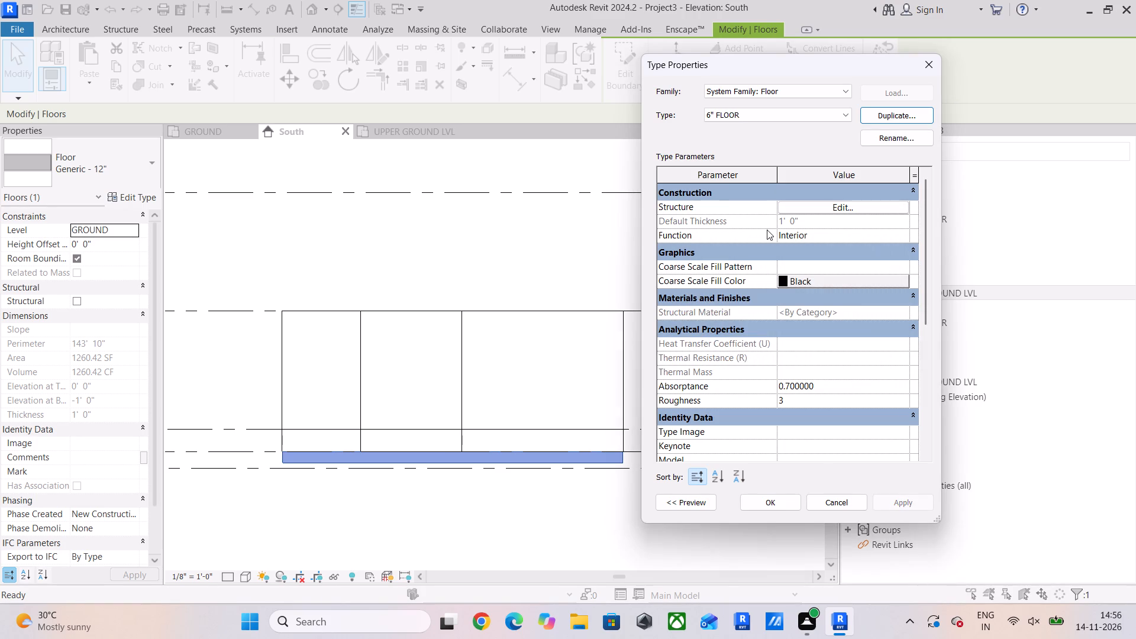
Set the Structure layer thickness of the 6" FLOOR type to 6" and apply the type to the slab.
click(852, 211)
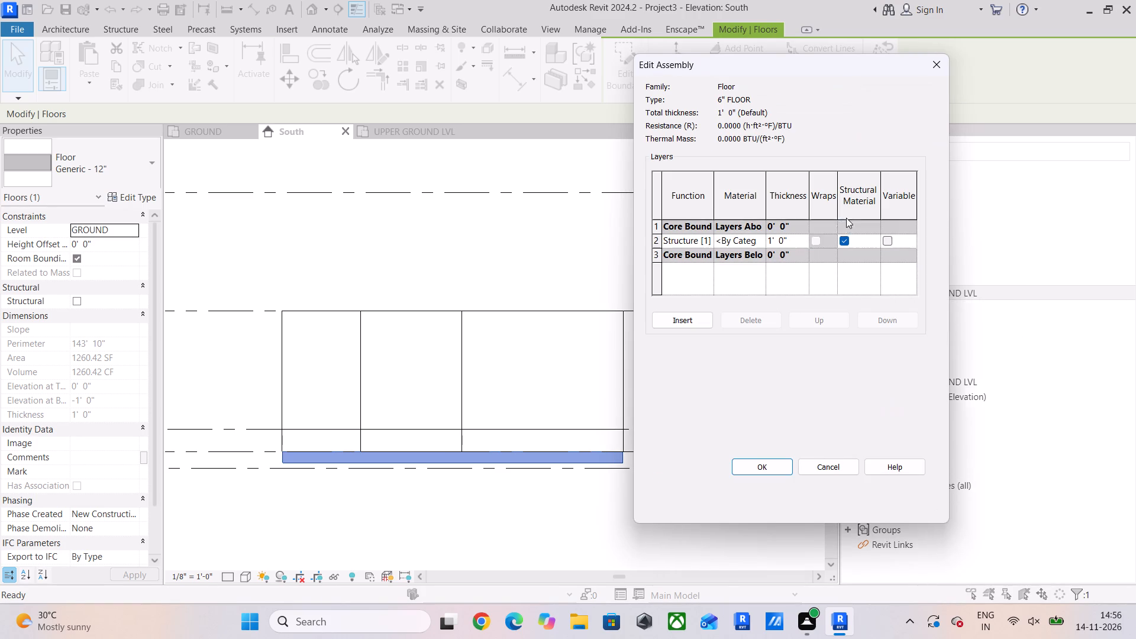
click(800, 239)
text(6")
key(Return)
click(773, 467)
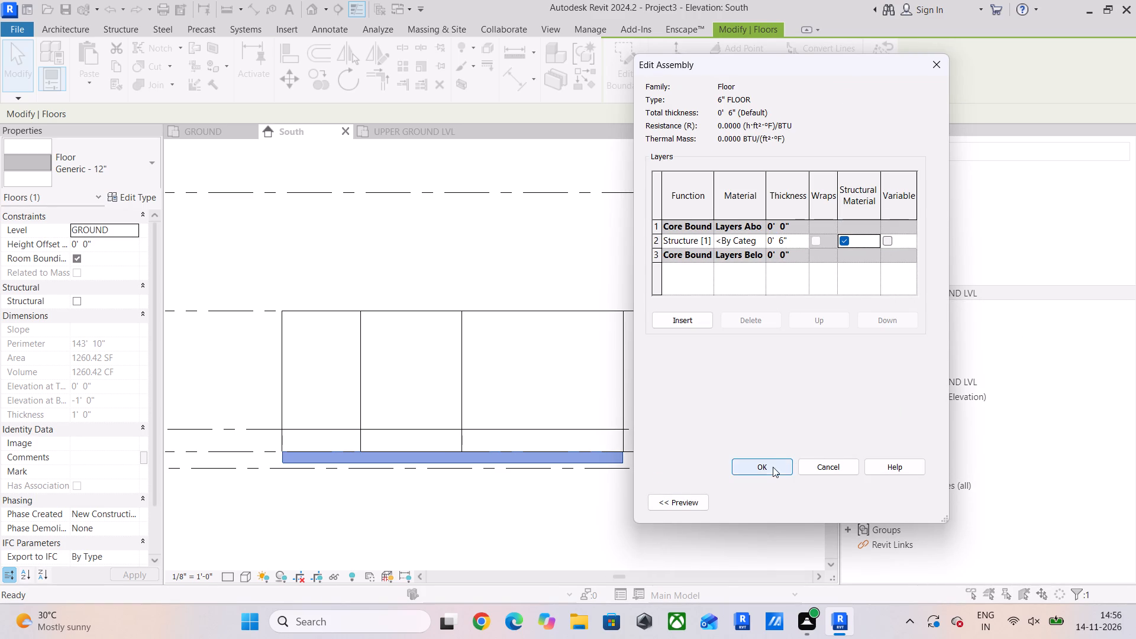
click(886, 506)
click(774, 499)
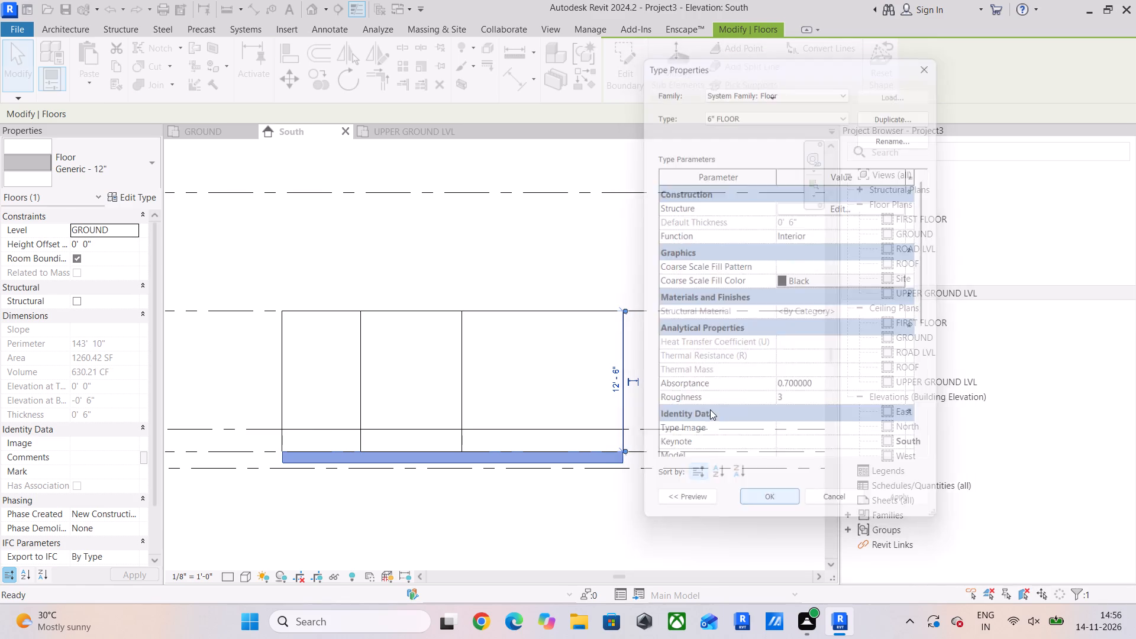
Change the selected 6" FLOOR slab's level to UPPER GROUND LVL.
scroll(260, 451, down, 3)
middle_drag(266, 453, 380, 490)
scroll(380, 490, down, 2)
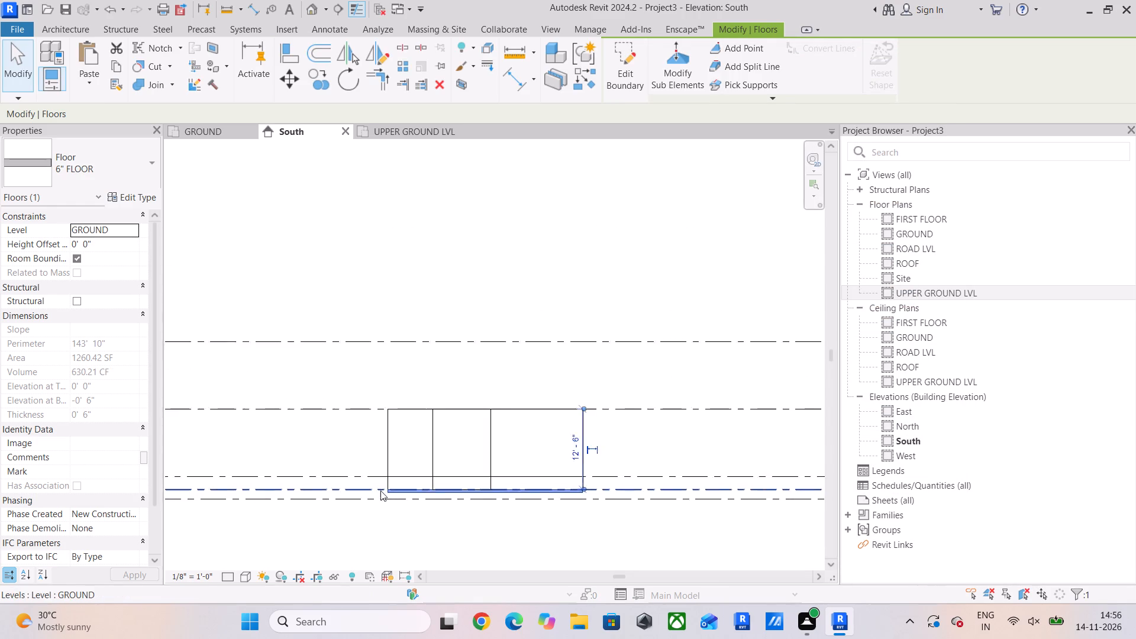
scroll(380, 490, down, 1)
middle_drag(430, 491, 406, 508)
scroll(318, 530, up, 5)
scroll(432, 469, up, 5)
scroll(434, 467, down, 4)
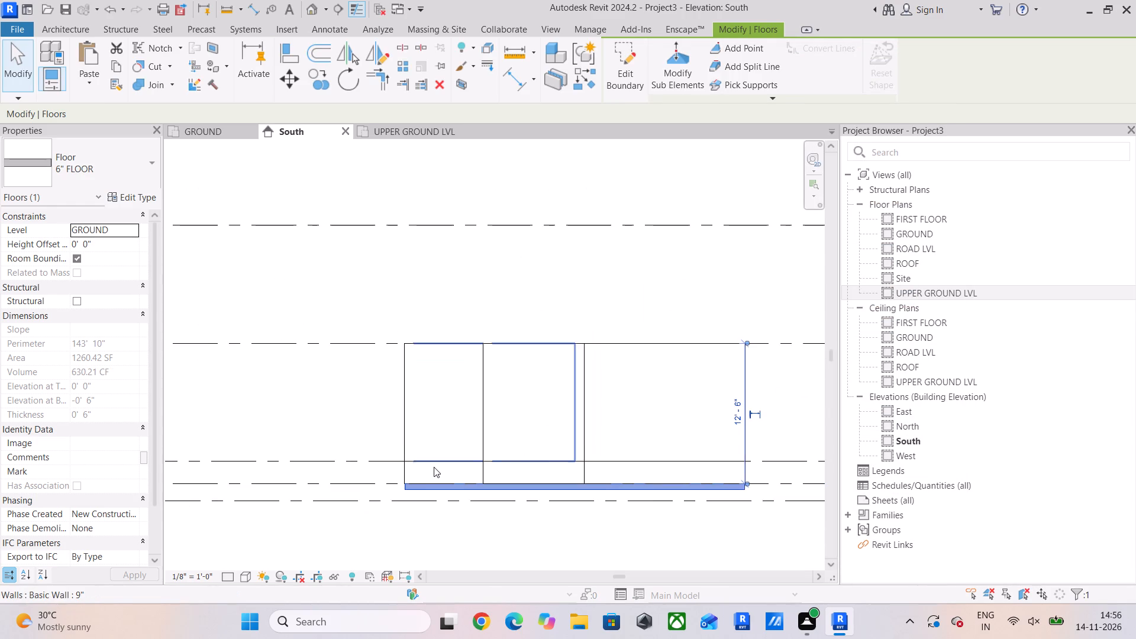
middle_drag(422, 472, 405, 474)
scroll(586, 505, down, 4)
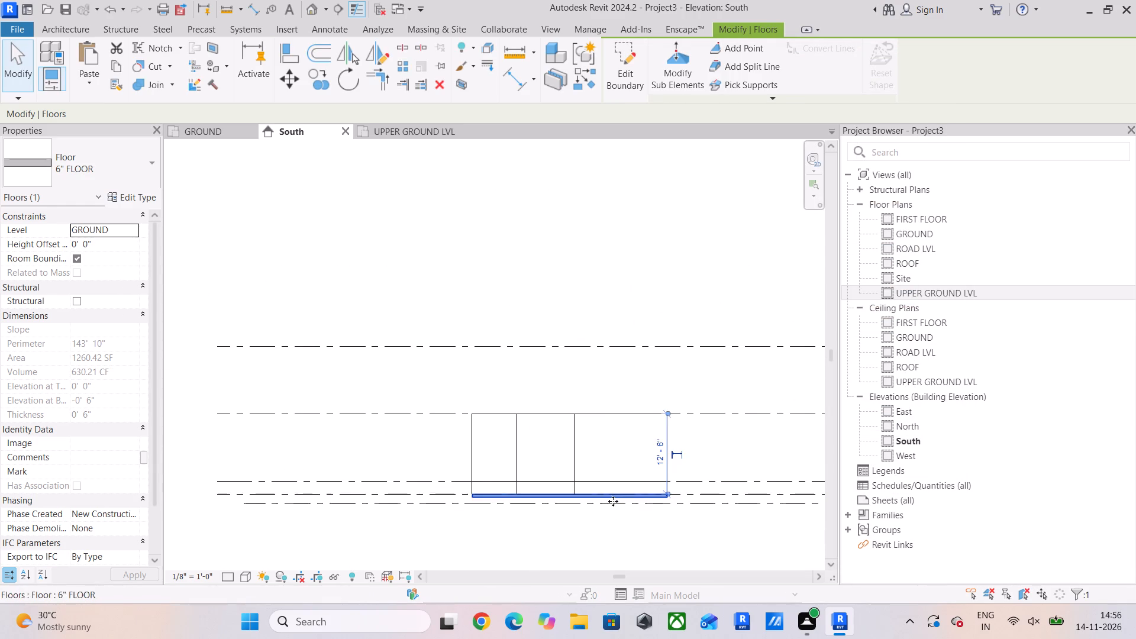
middle_drag(615, 501, 506, 496)
scroll(519, 494, down, 4)
middle_drag(575, 490, 479, 498)
scroll(695, 486, up, 7)
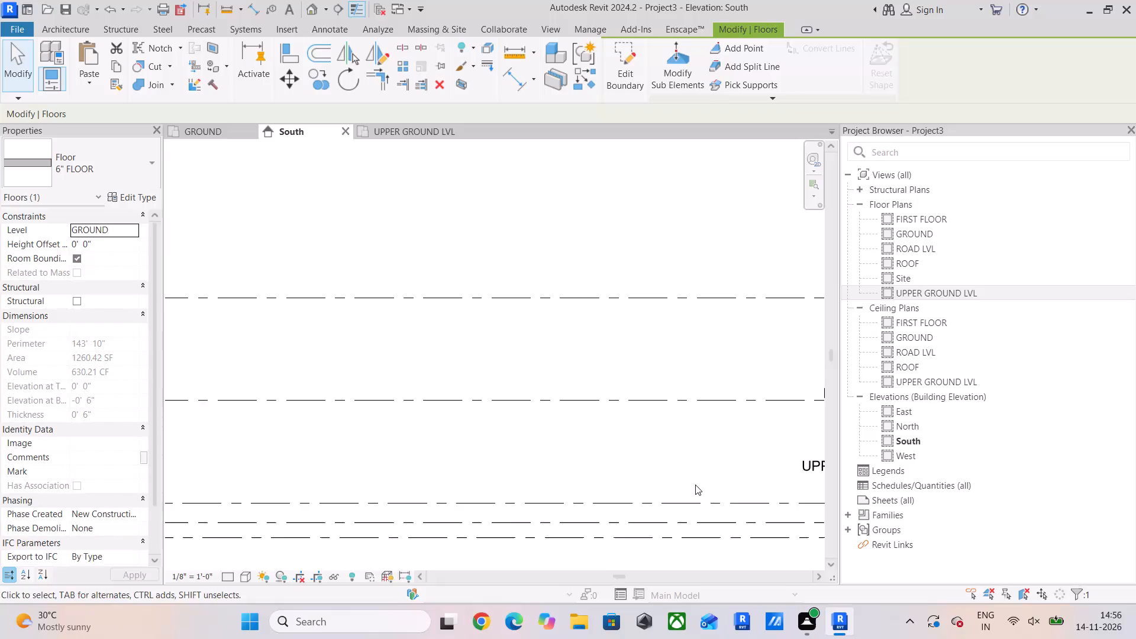
middle_drag(417, 541, 885, 499)
scroll(686, 495, down, 5)
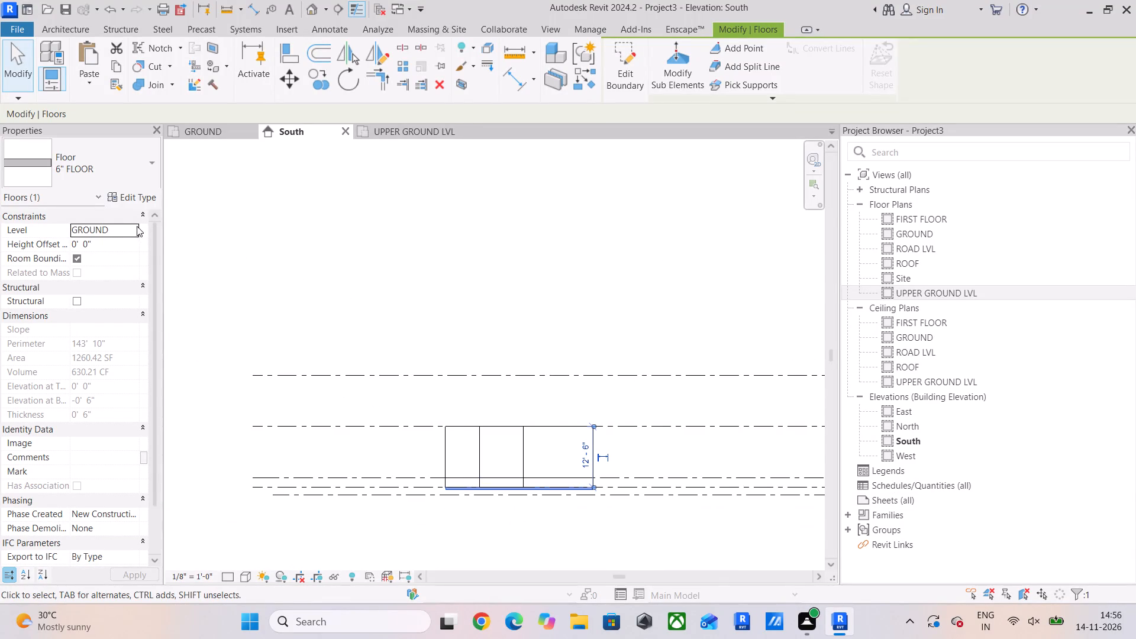
click(130, 224)
click(122, 267)
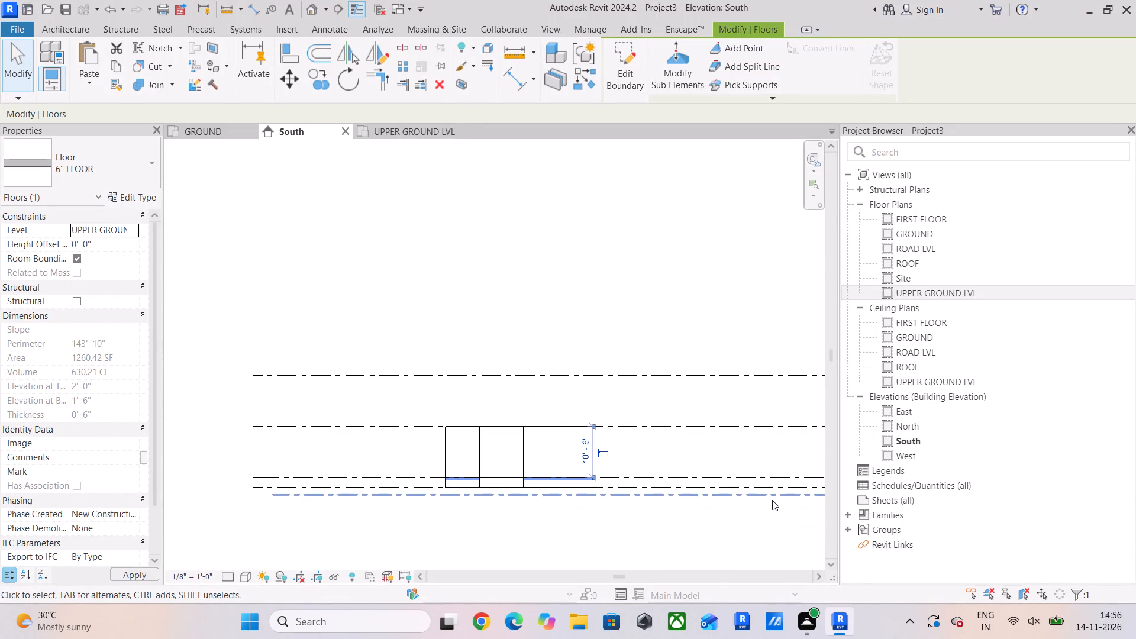
Examine the slab's alignment with the outer walls and the UPPER GROUND LVL line at both ends of the South elevation.
scroll(652, 477, up, 5)
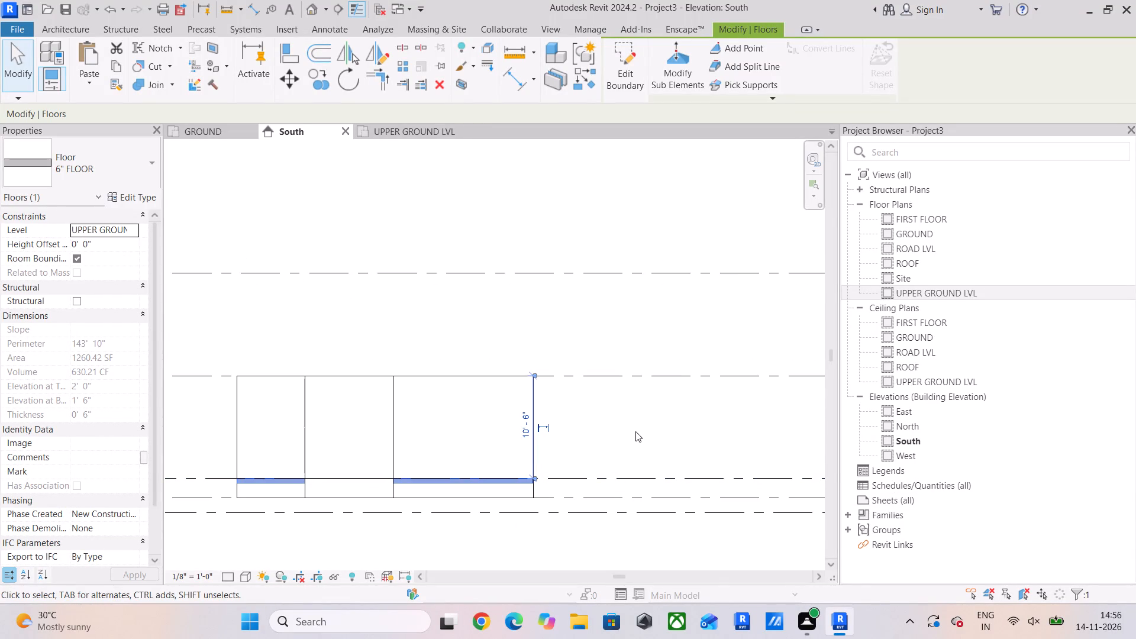
click(641, 432)
scroll(546, 469, up, 6)
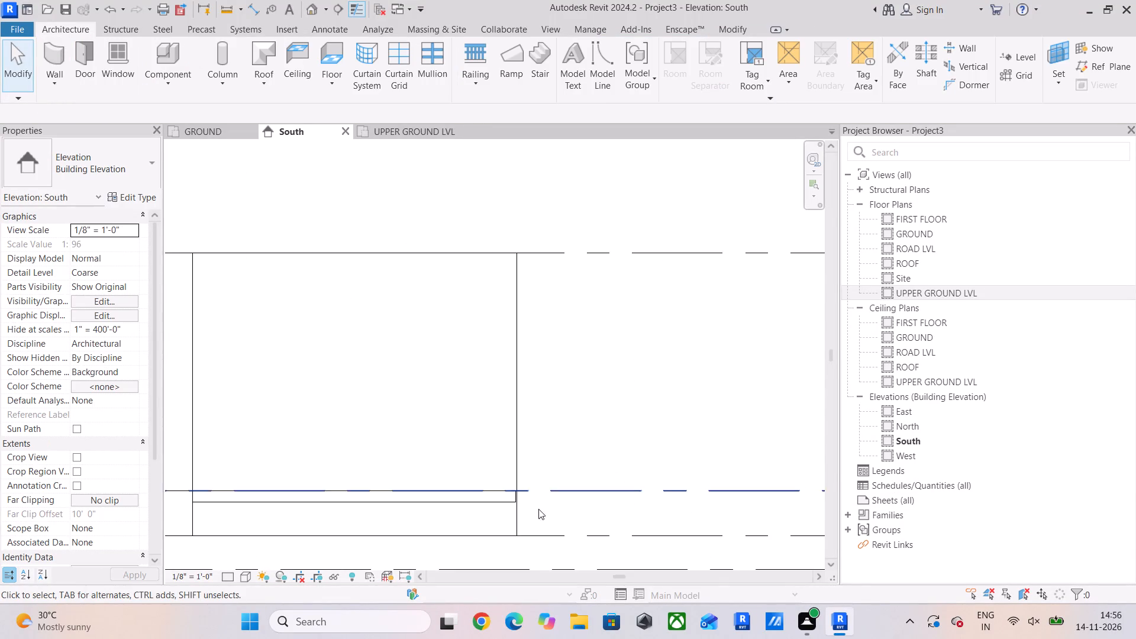
scroll(504, 521, up, 6)
click(521, 475)
scroll(521, 474, down, 6)
middle_drag(550, 479, 746, 479)
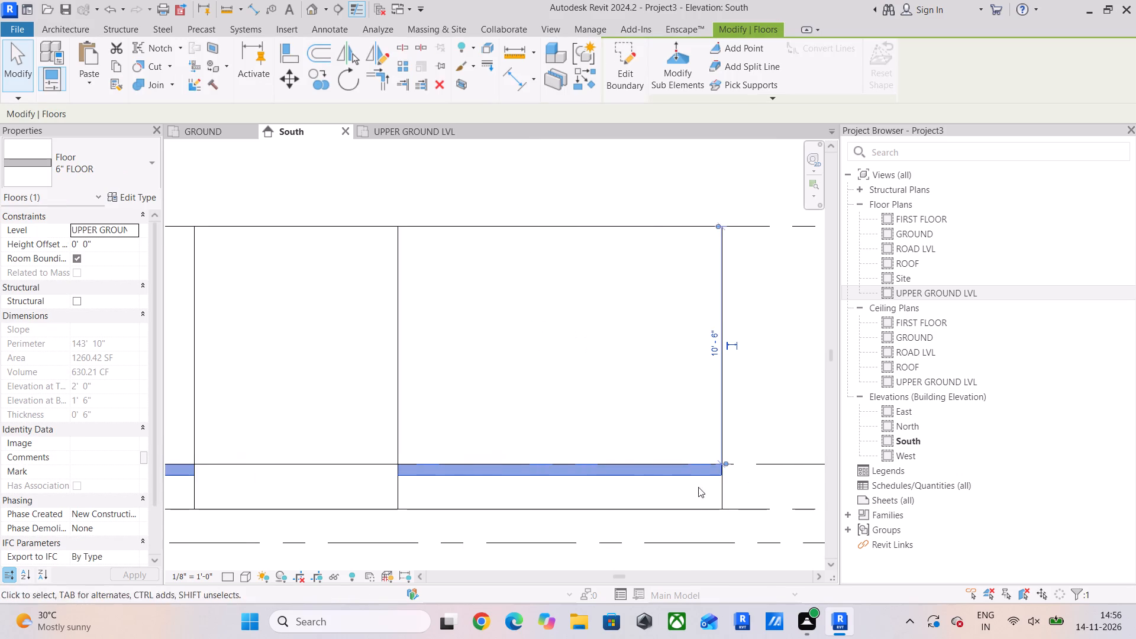
scroll(329, 454, up, 9)
scroll(390, 498, down, 13)
middle_drag(437, 518, 525, 519)
scroll(233, 509, up, 4)
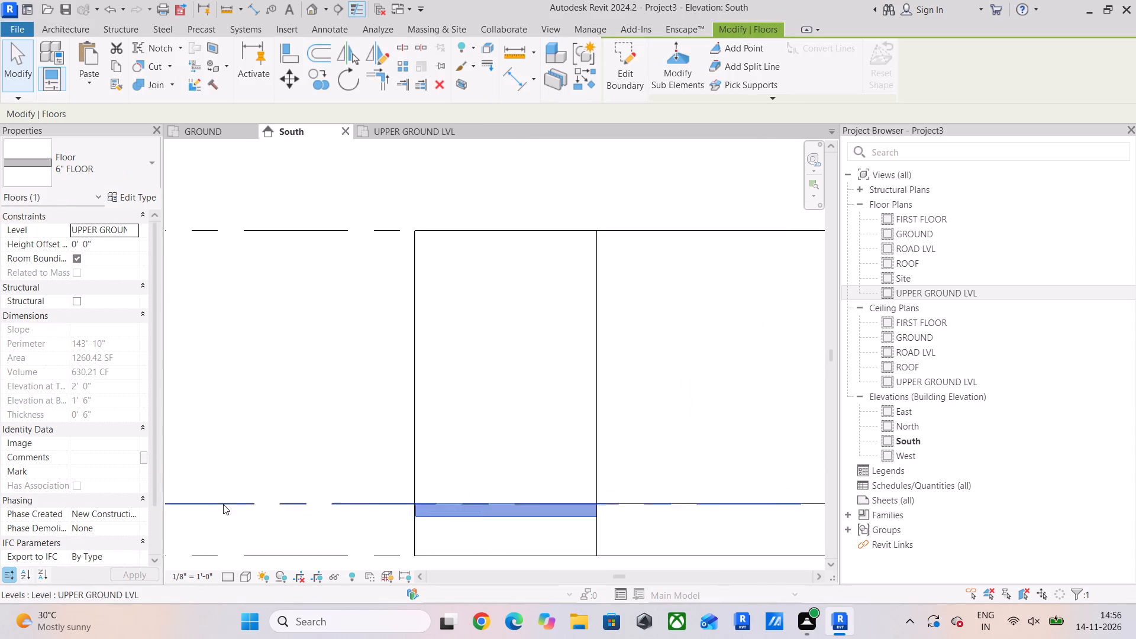
scroll(223, 504, up, 9)
click(441, 522)
scroll(460, 522, down, 12)
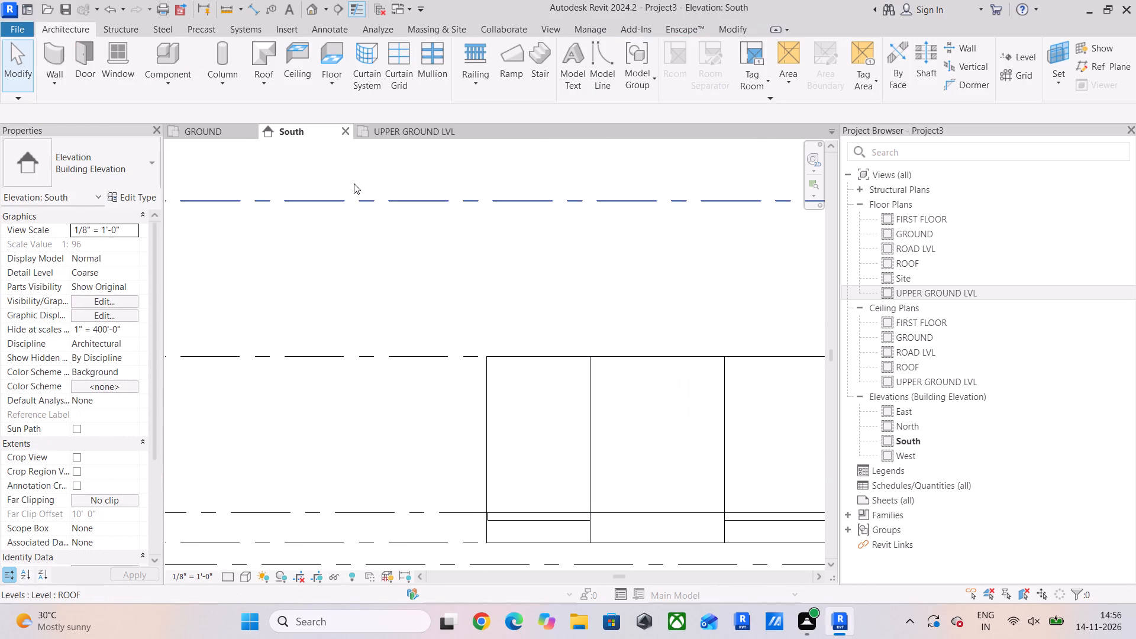
Open the GROUND floor plan and examine the wall layout and the slab outline at the building's south side.
click(205, 140)
click(208, 131)
scroll(437, 447, down, 3)
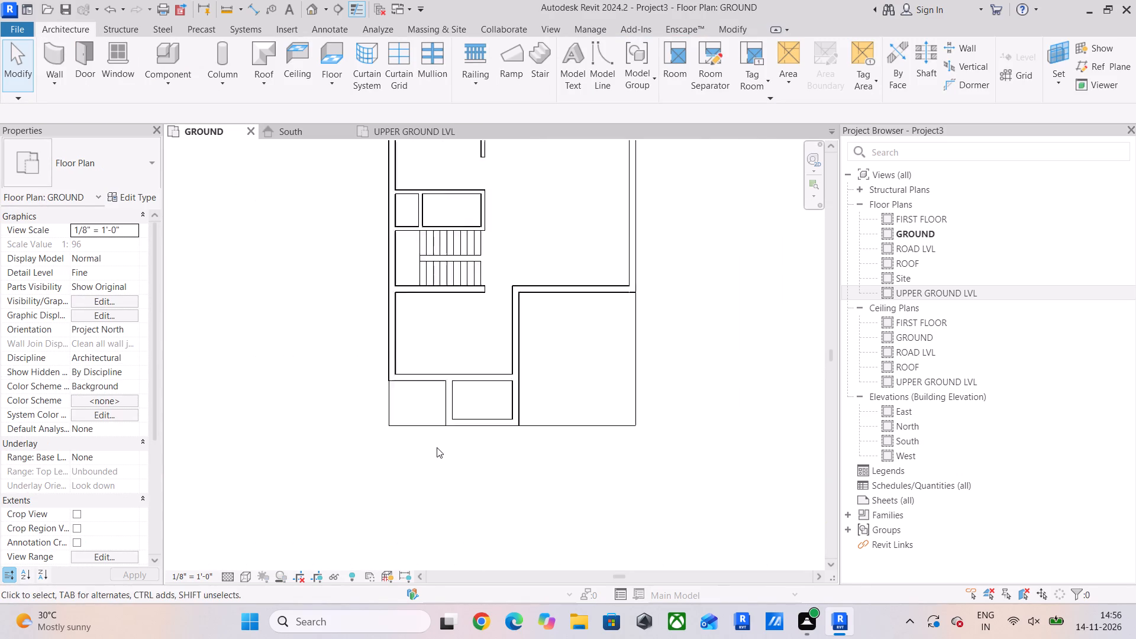
scroll(437, 447, down, 3)
middle_drag(437, 447, 522, 524)
scroll(542, 454, up, 6)
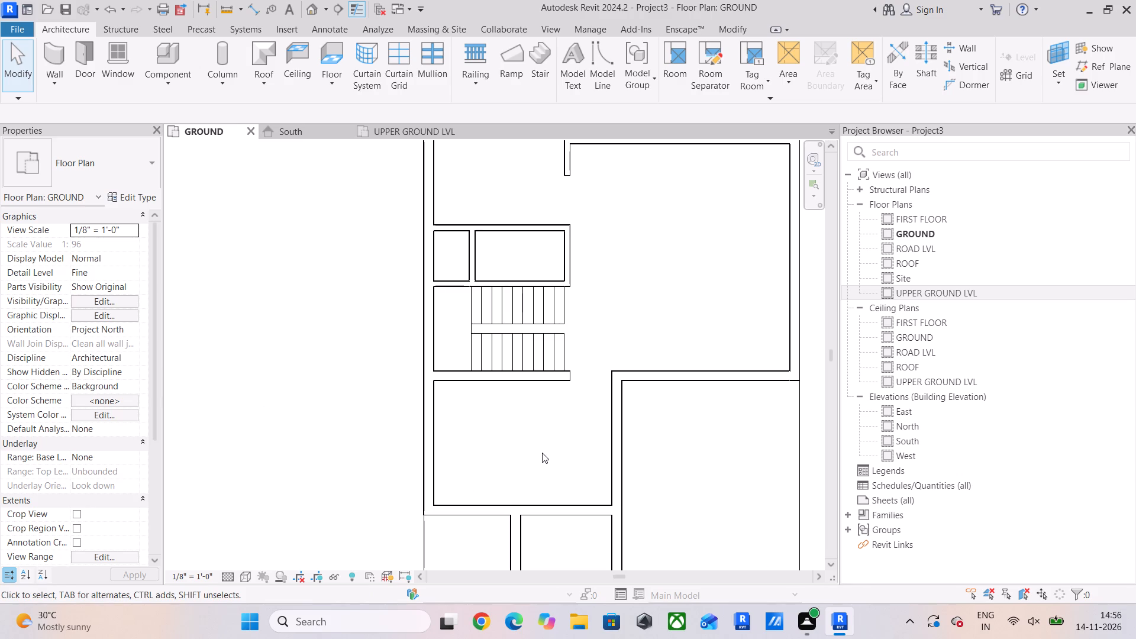
scroll(542, 453, down, 4)
middle_drag(564, 481, 554, 435)
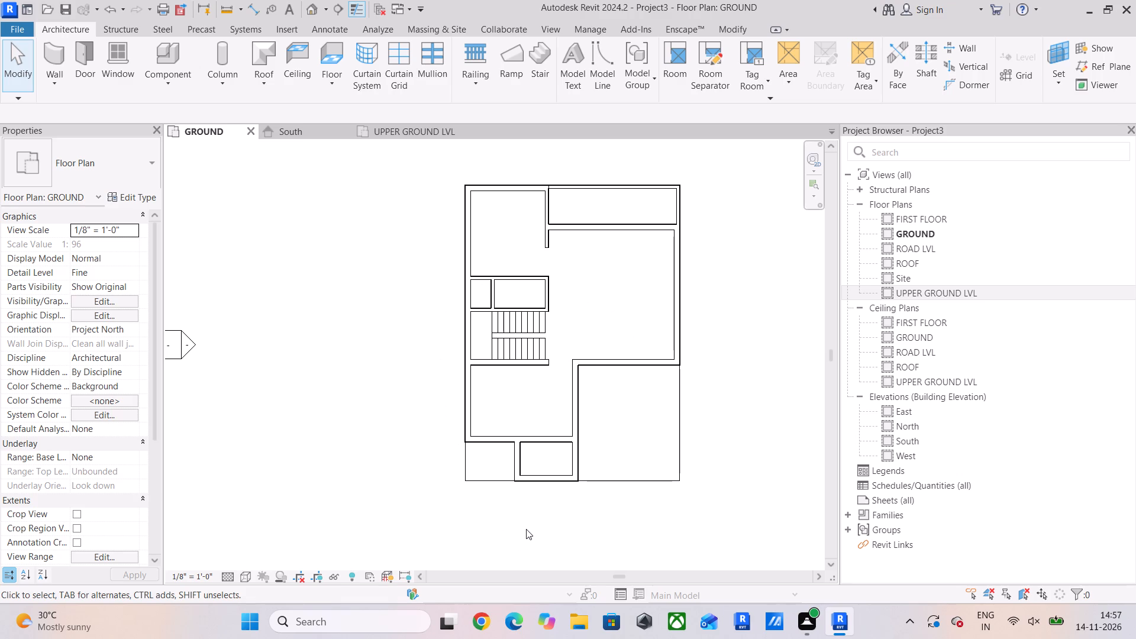
scroll(643, 433, up, 4)
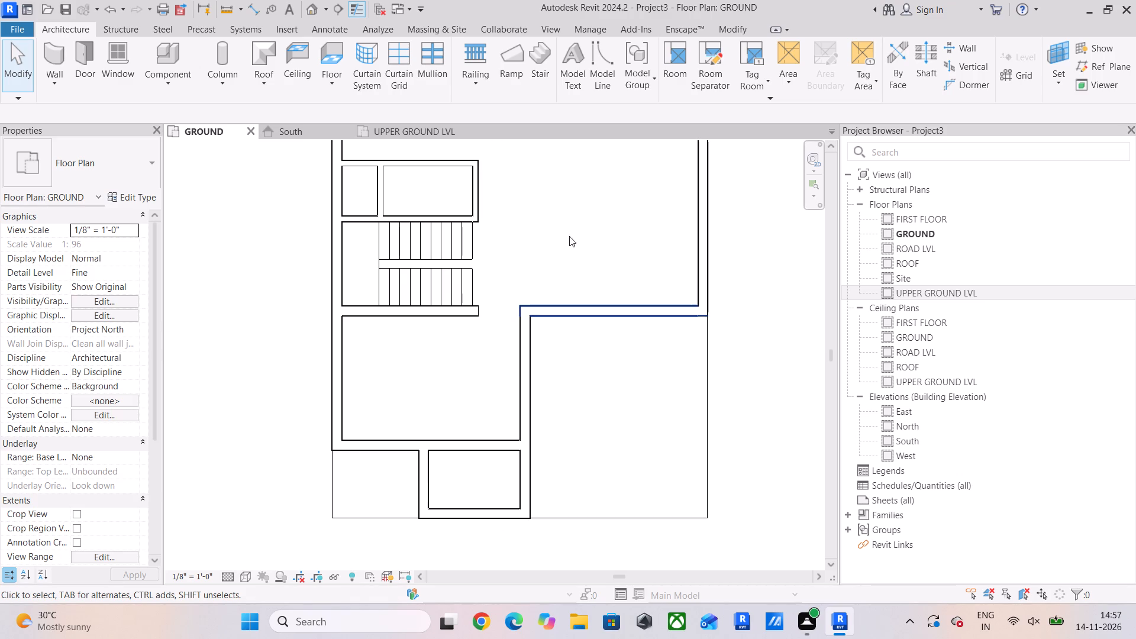
Measure the depth and width of the open southeast area between the outer wall faces and slab edges with aligned dimensions, without placing them.
click(735, 31)
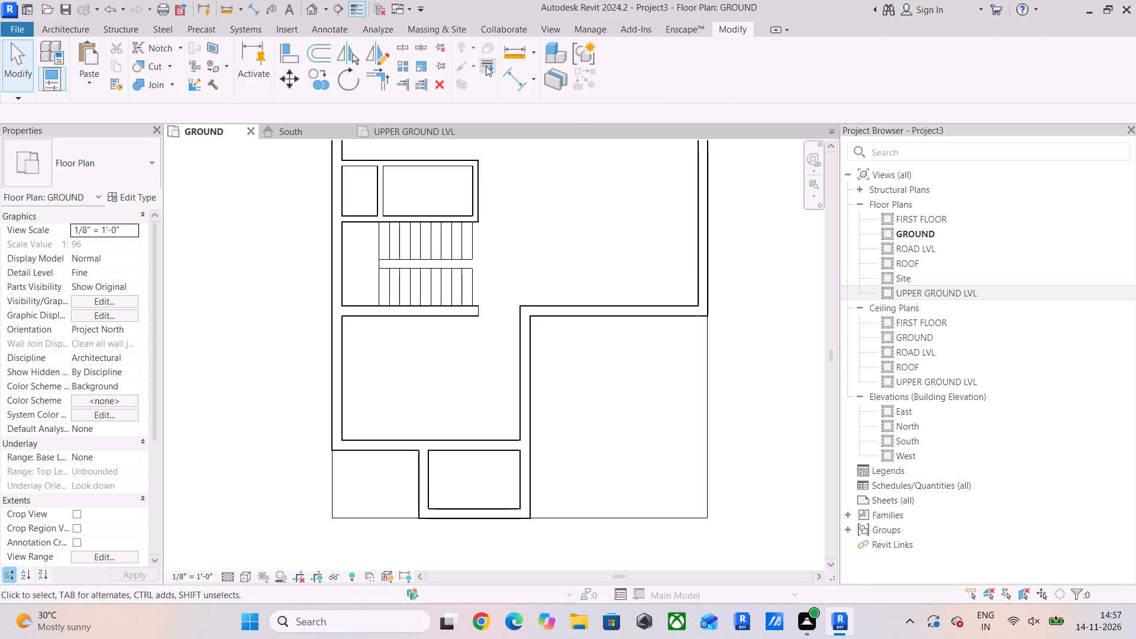
click(504, 72)
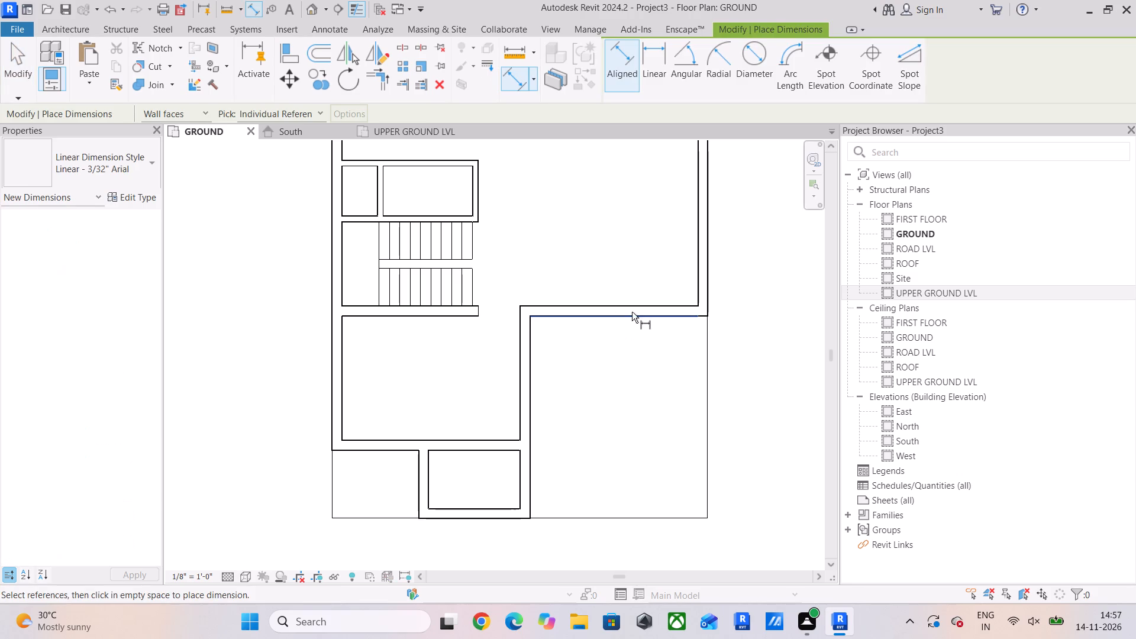
click(632, 319)
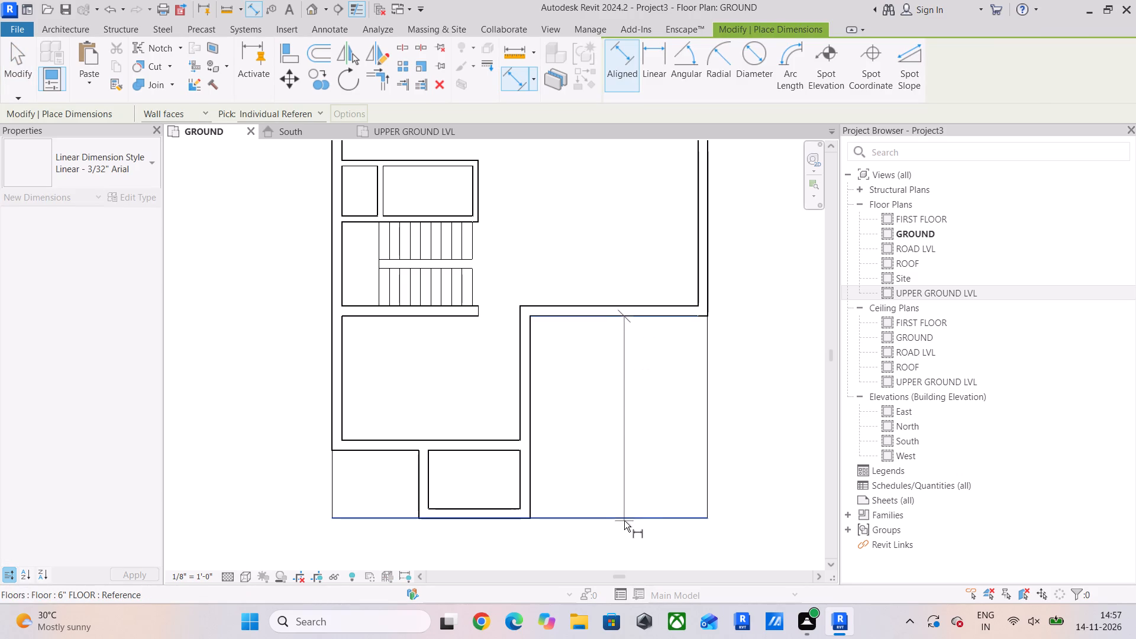
click(624, 521)
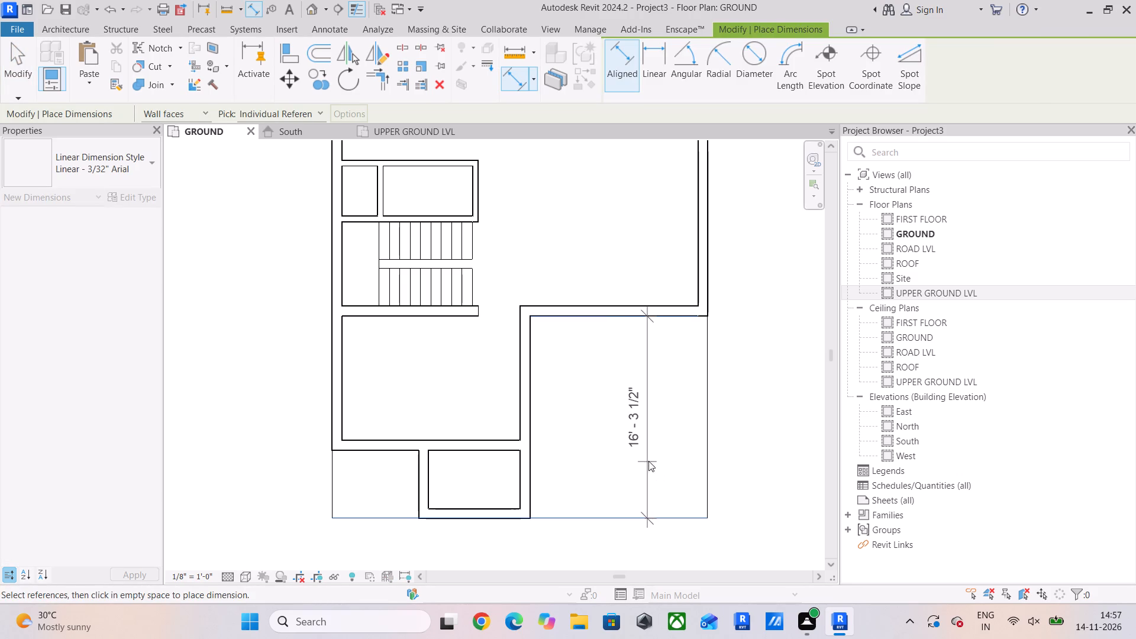
key(Escape)
click(532, 376)
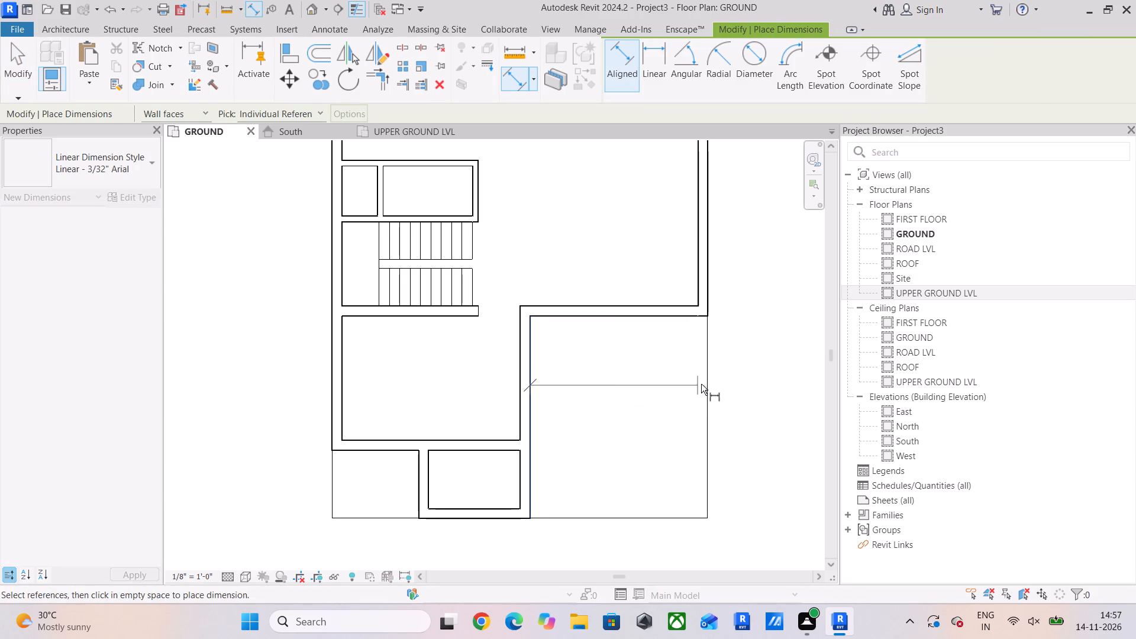
click(711, 382)
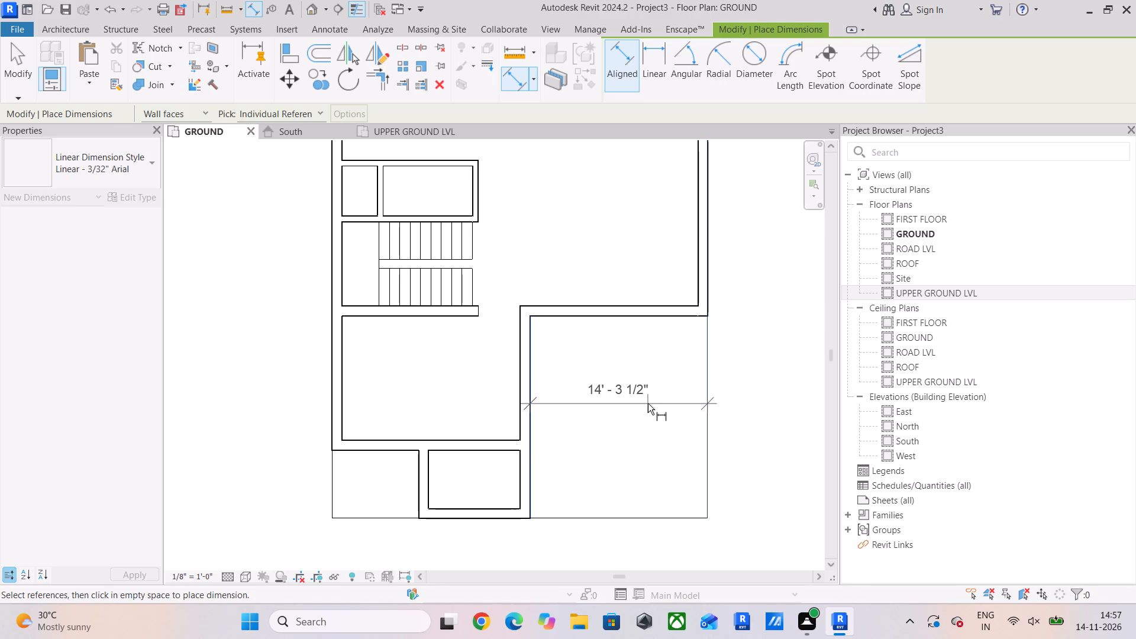
key(Escape)
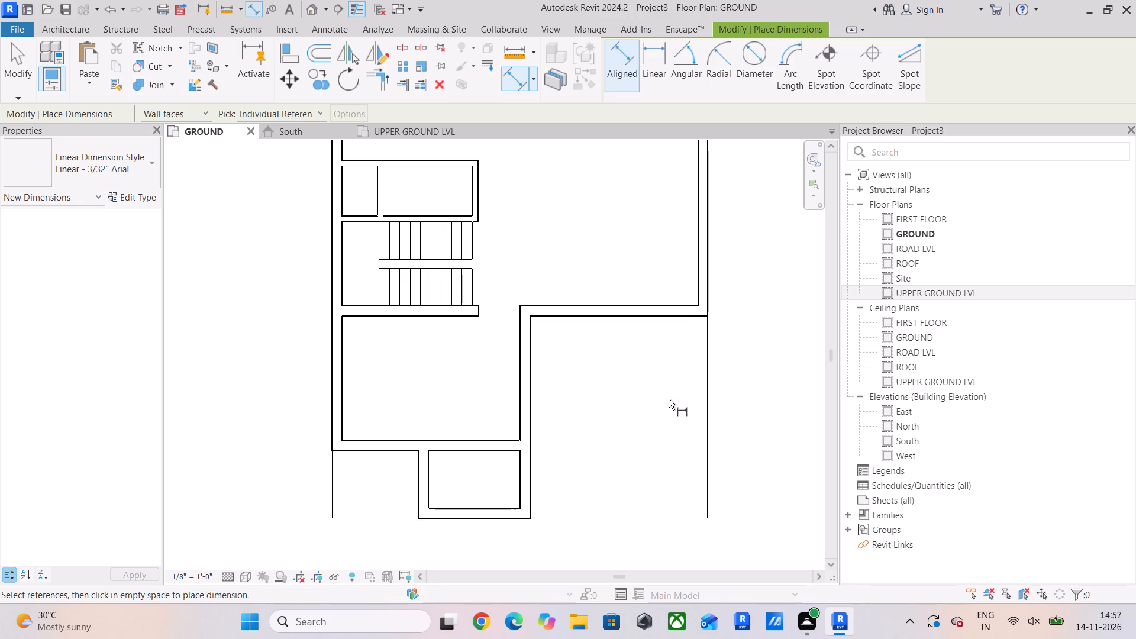
Examine the room layout around the staircase and the overall slab outline in the GROUND plan.
scroll(577, 365, down, 3)
middle_drag(578, 372, 570, 406)
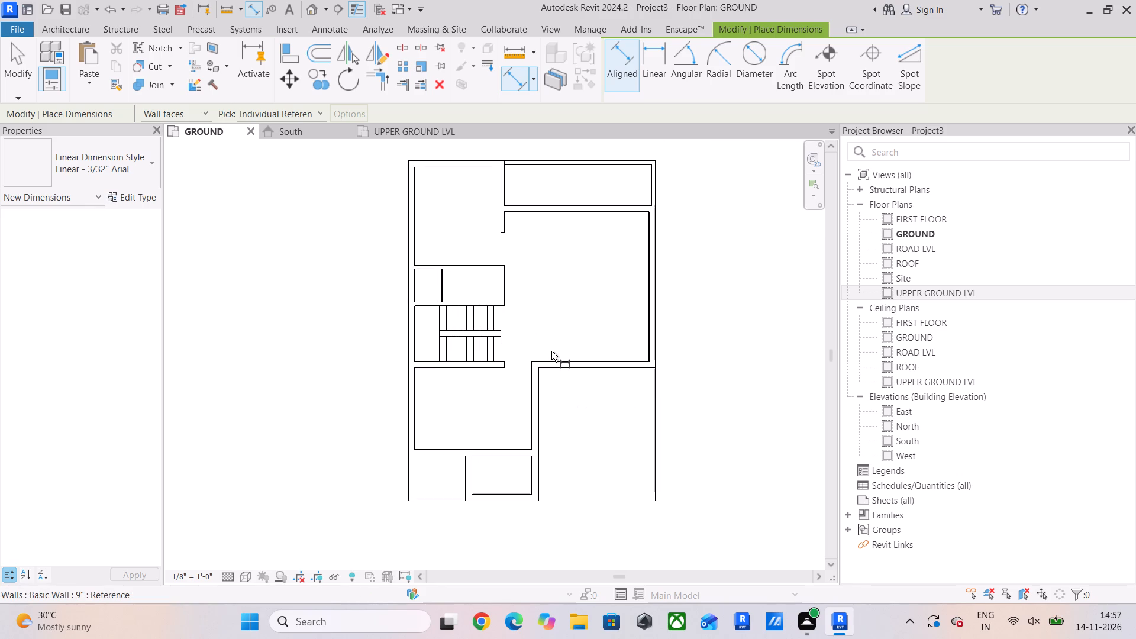
scroll(442, 280, up, 6)
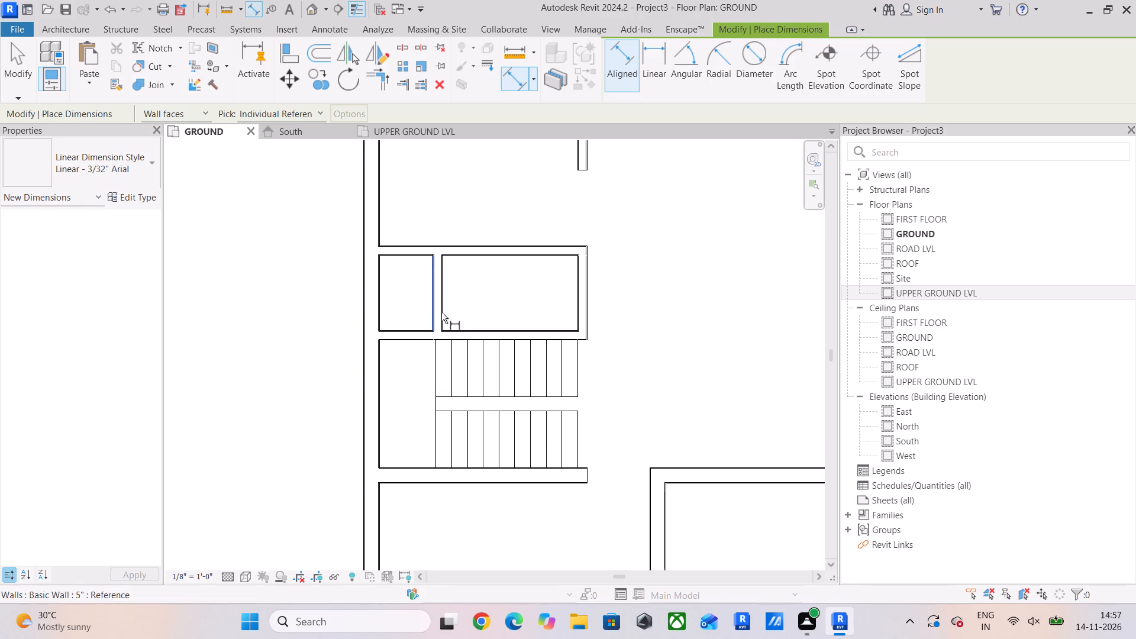
scroll(430, 263, up, 4)
scroll(448, 269, down, 9)
middle_drag(500, 276, 476, 303)
key(Escape)
key(Escape)
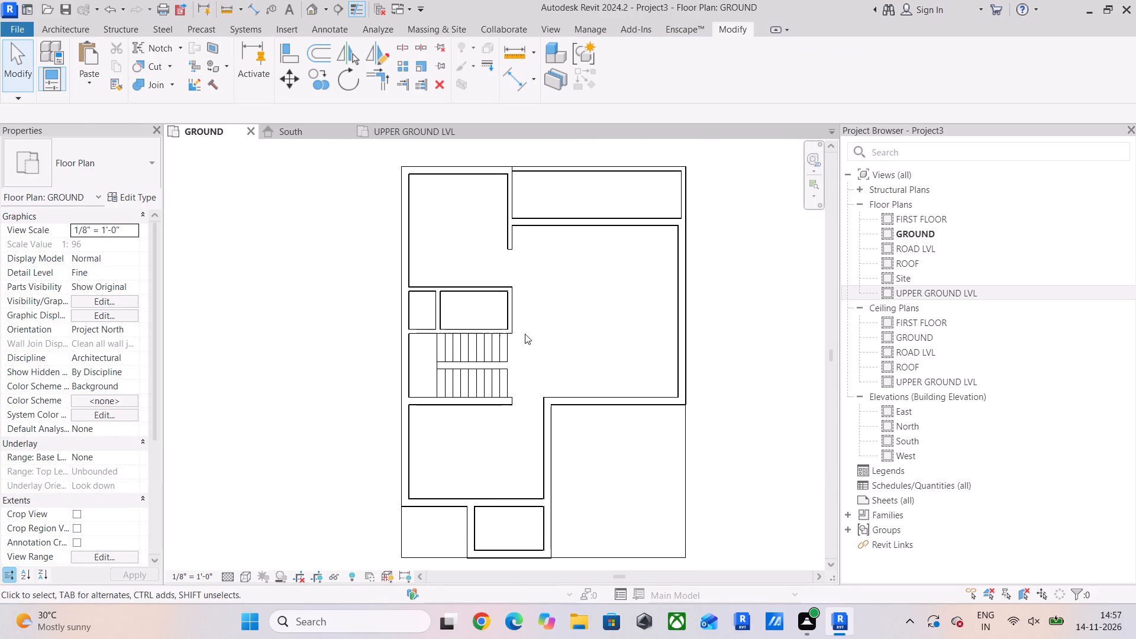
middle_drag(558, 324, 564, 281)
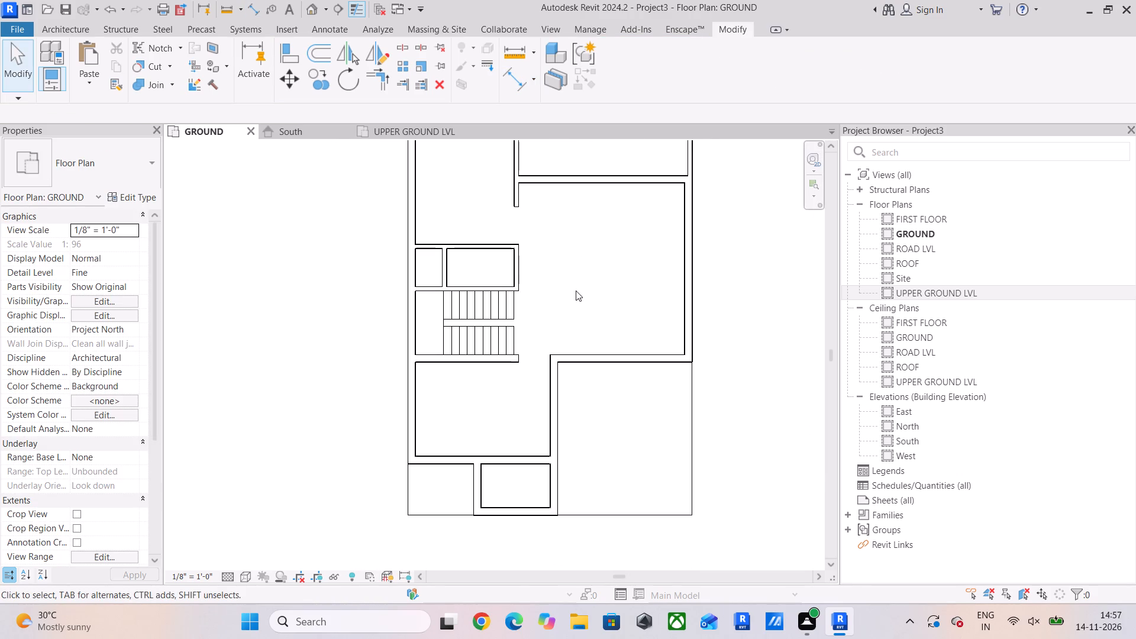
scroll(547, 366, down, 3)
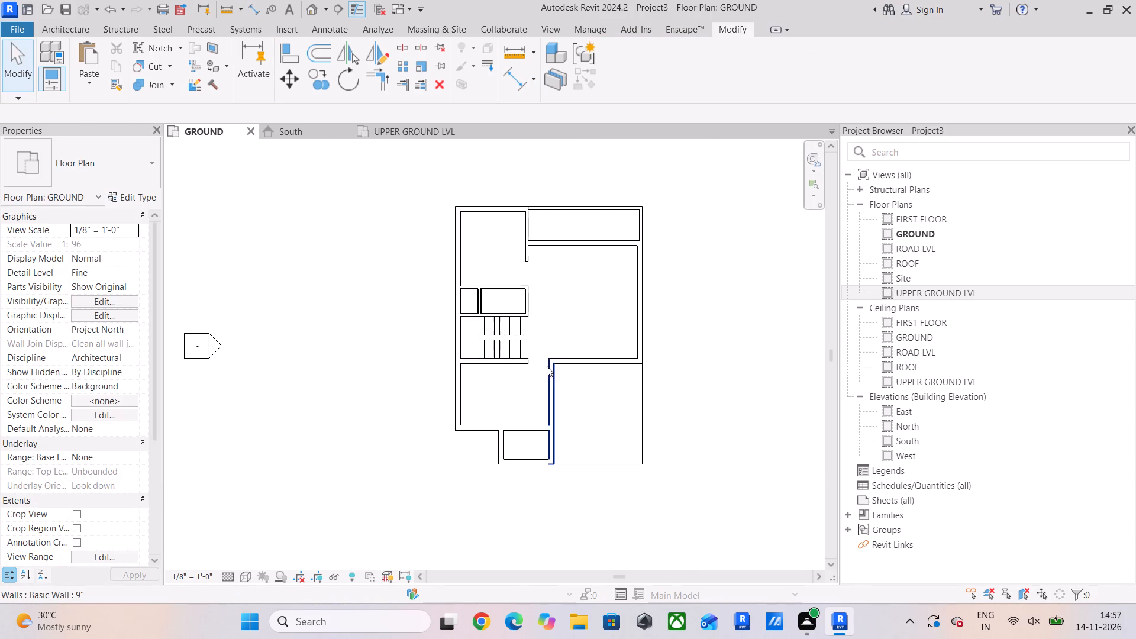
Split the 6" FLOOR slab's face at the open southwest corner along the adjoining outer wall faces down to the south slab edge.
scroll(466, 452, up, 7)
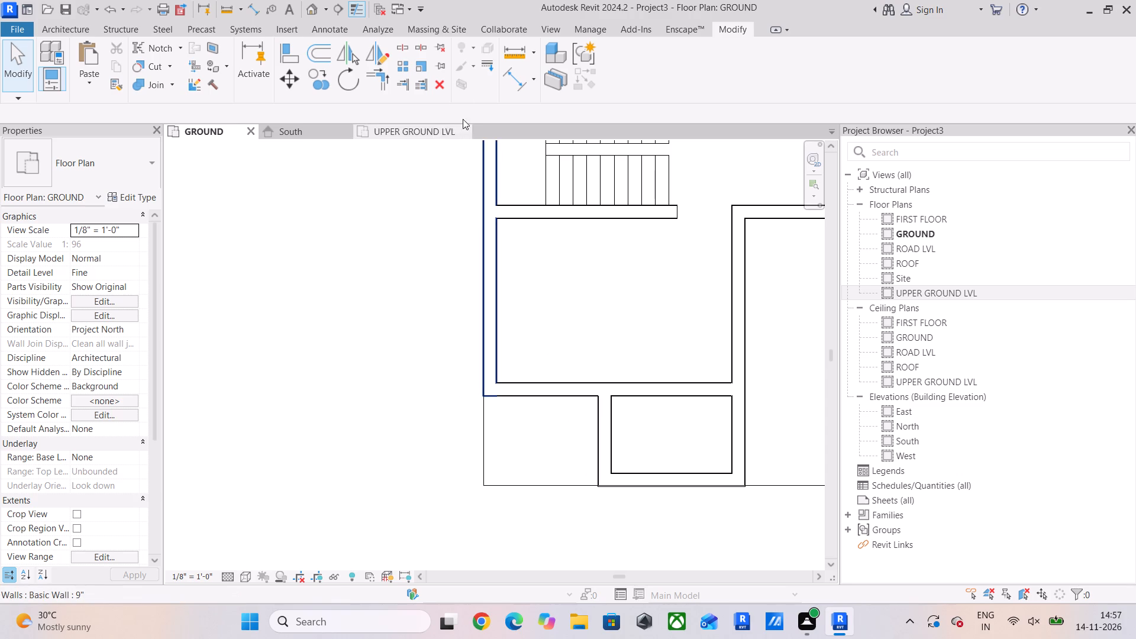
click(219, 45)
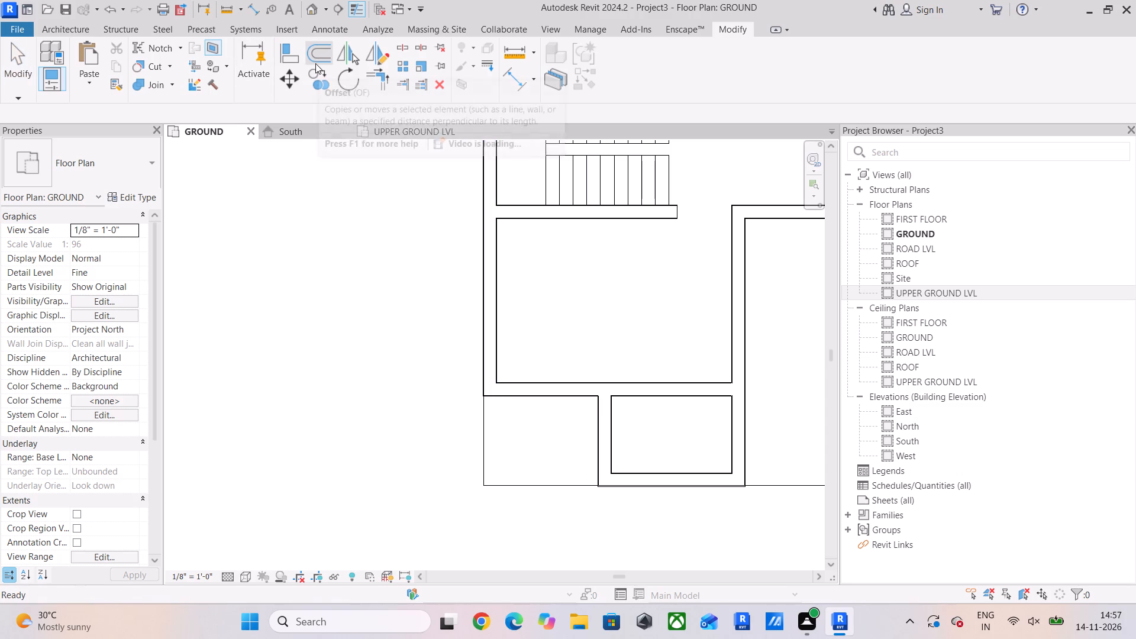
click(514, 487)
scroll(484, 402, up, 5)
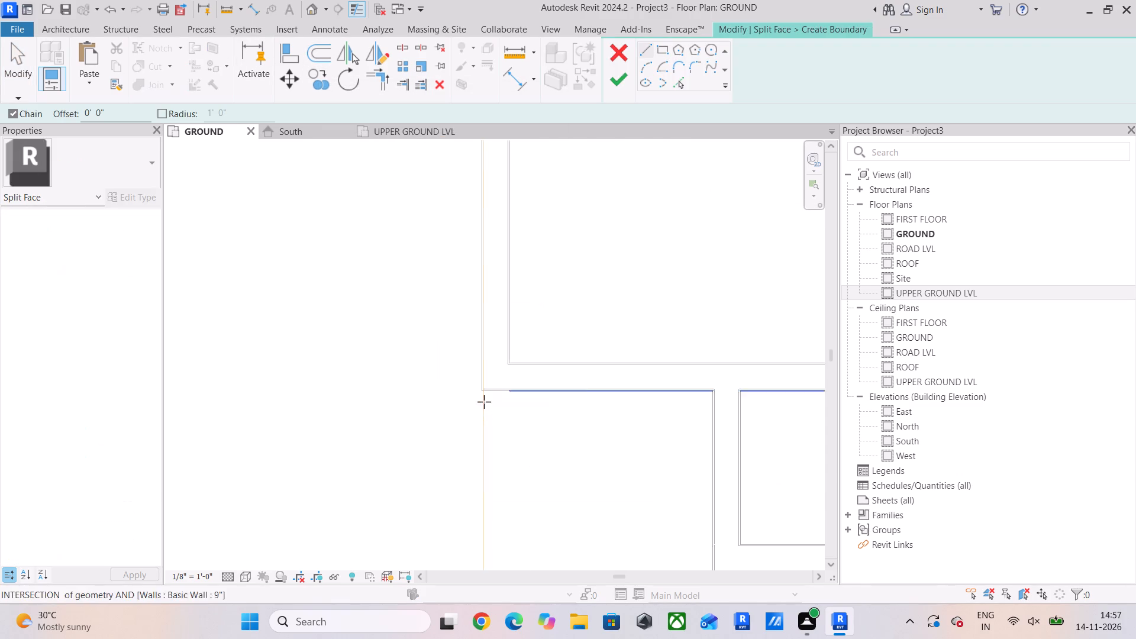
scroll(499, 391, up, 11)
click(431, 399)
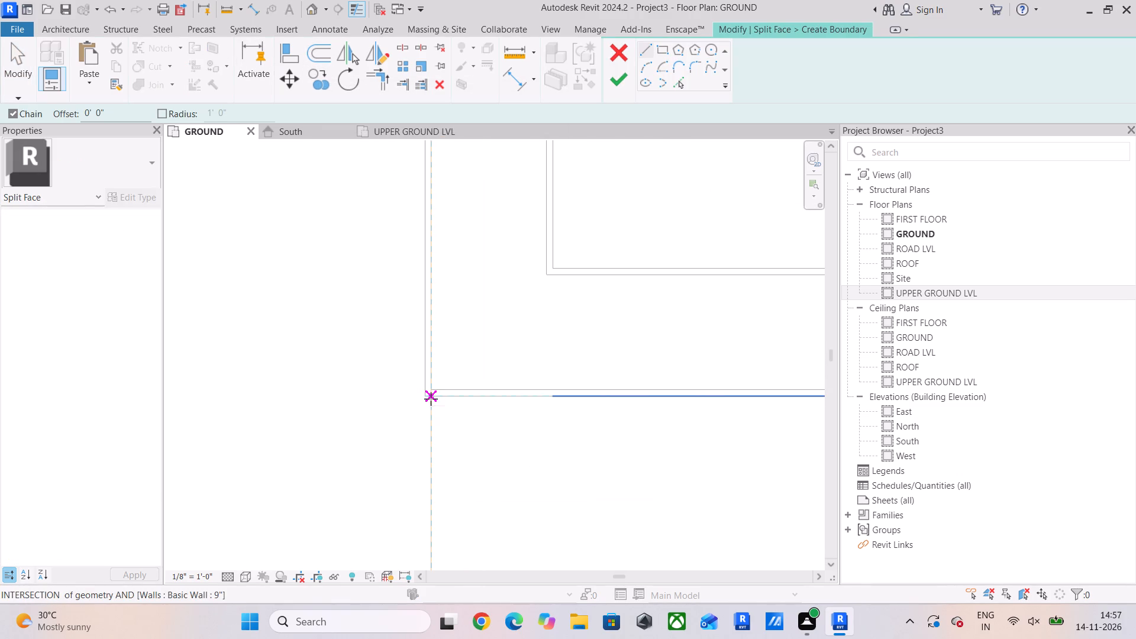
scroll(652, 399, down, 5)
middle_drag(644, 404, 346, 404)
middle_drag(741, 400, 575, 390)
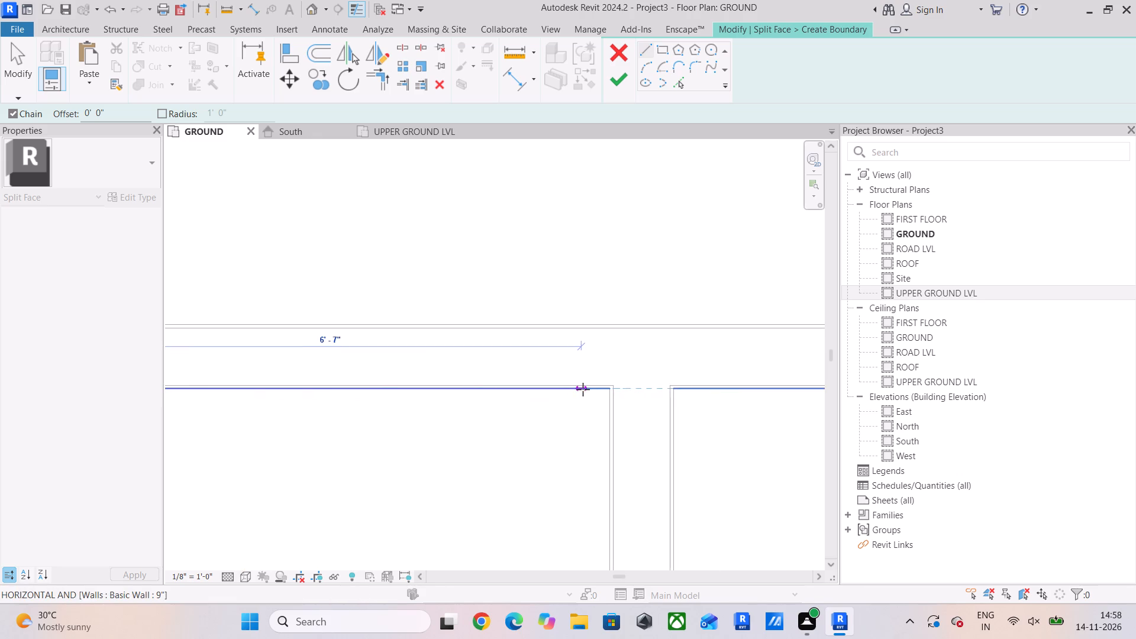
click(609, 392)
scroll(608, 551, down, 5)
middle_drag(605, 542, 605, 262)
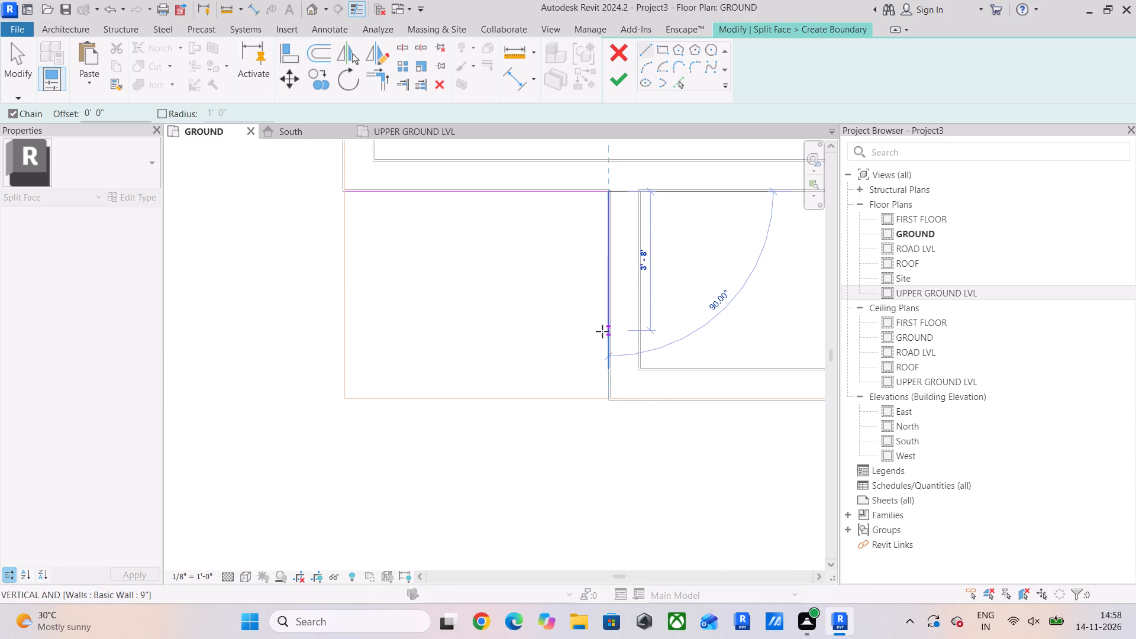
click(603, 404)
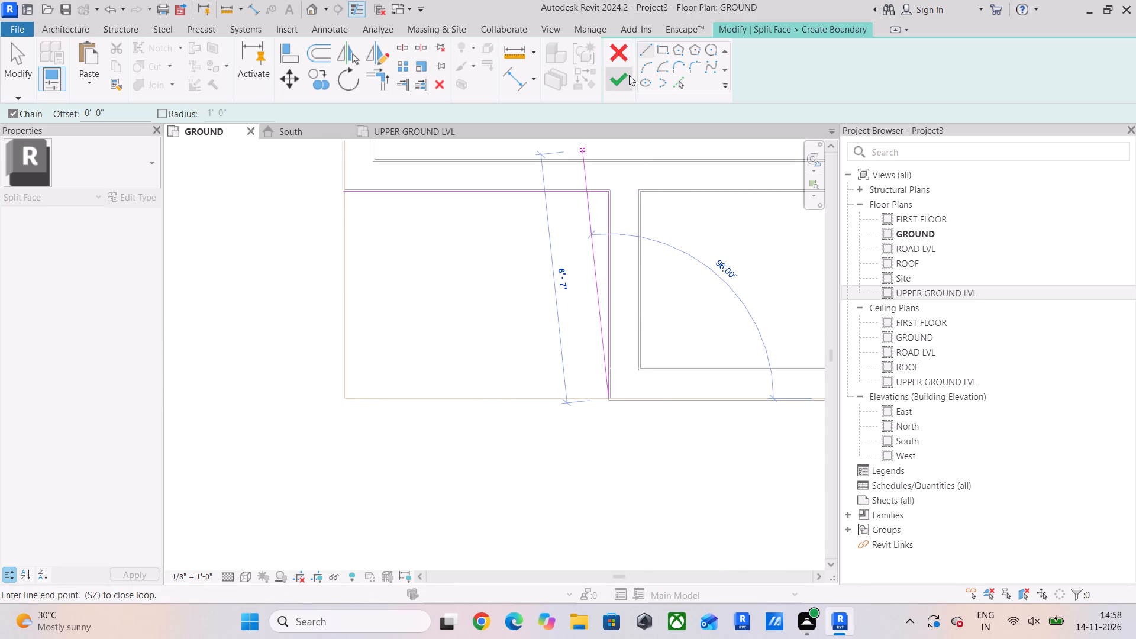
click(629, 75)
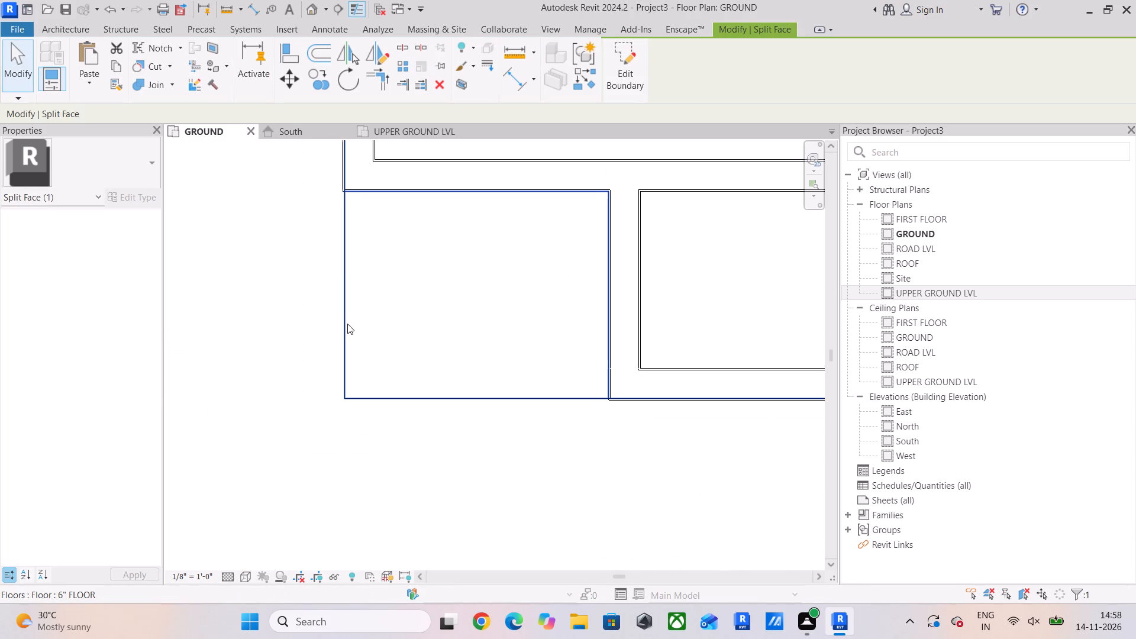
scroll(347, 324, down, 5)
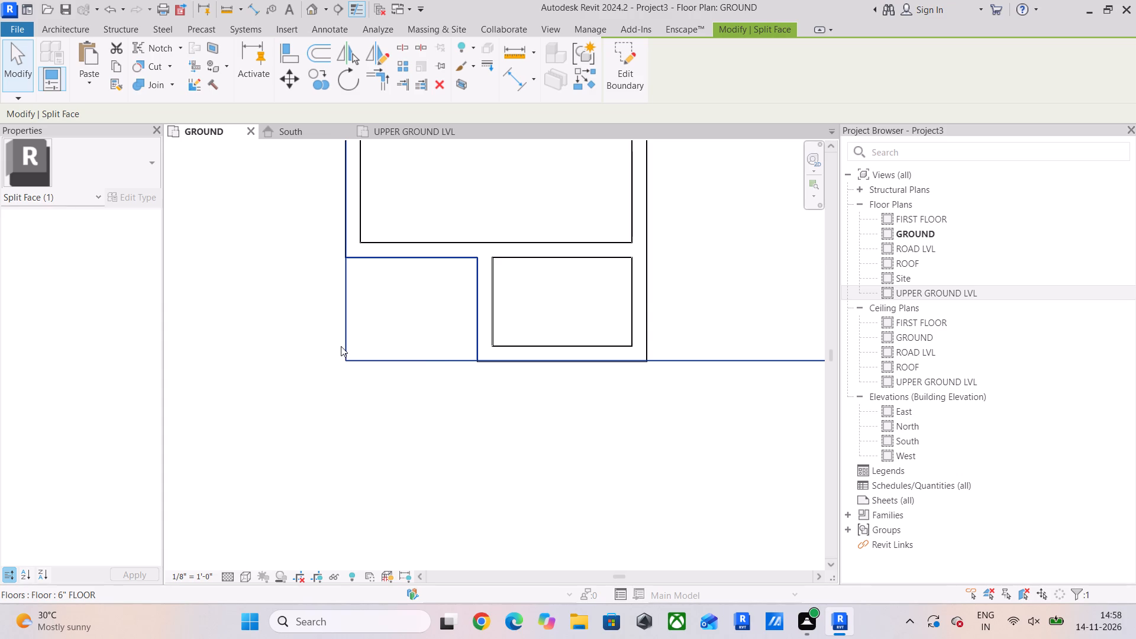
scroll(364, 311, up, 1)
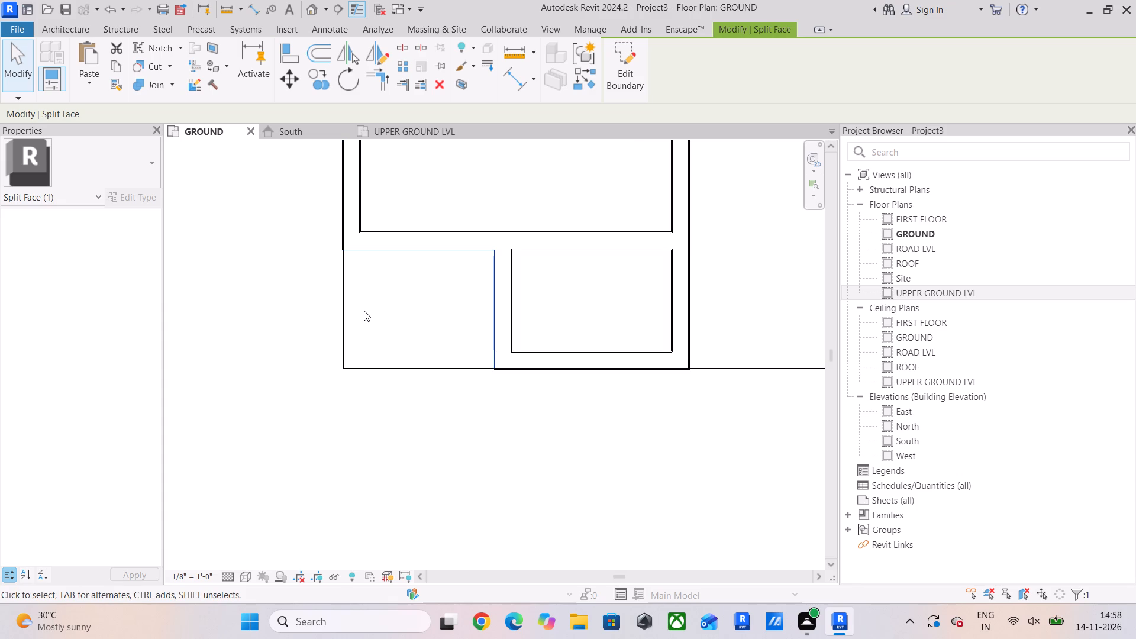
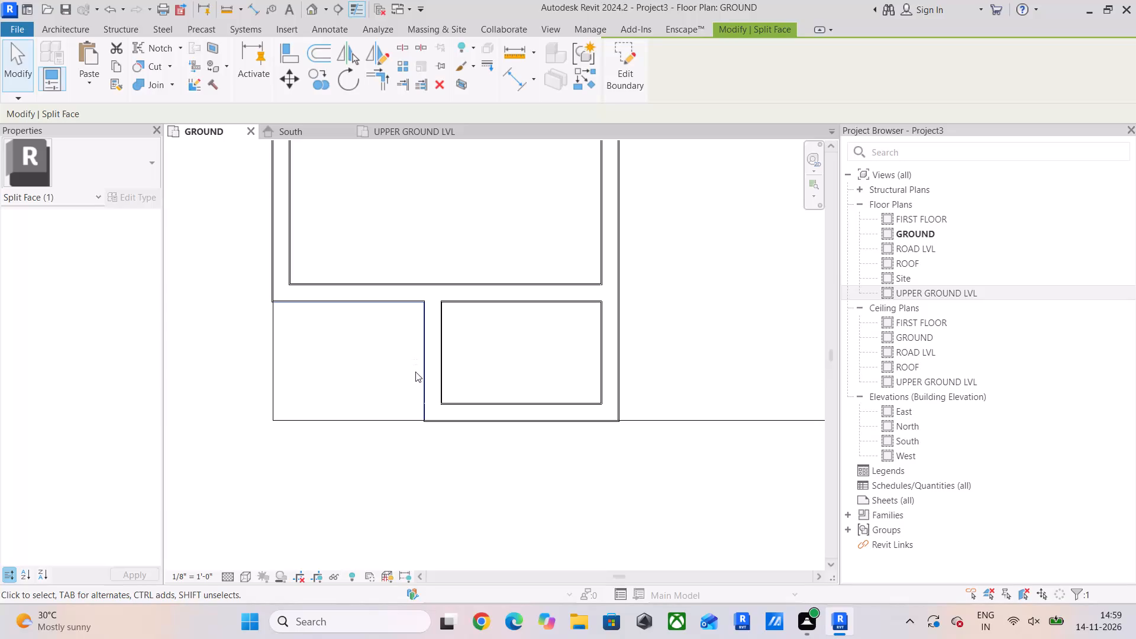
Draw a 1' detail line south along the outer wall face from the inner wall corner of the open southeast area.
scroll(456, 382, down, 4)
middle_drag(472, 376, 418, 476)
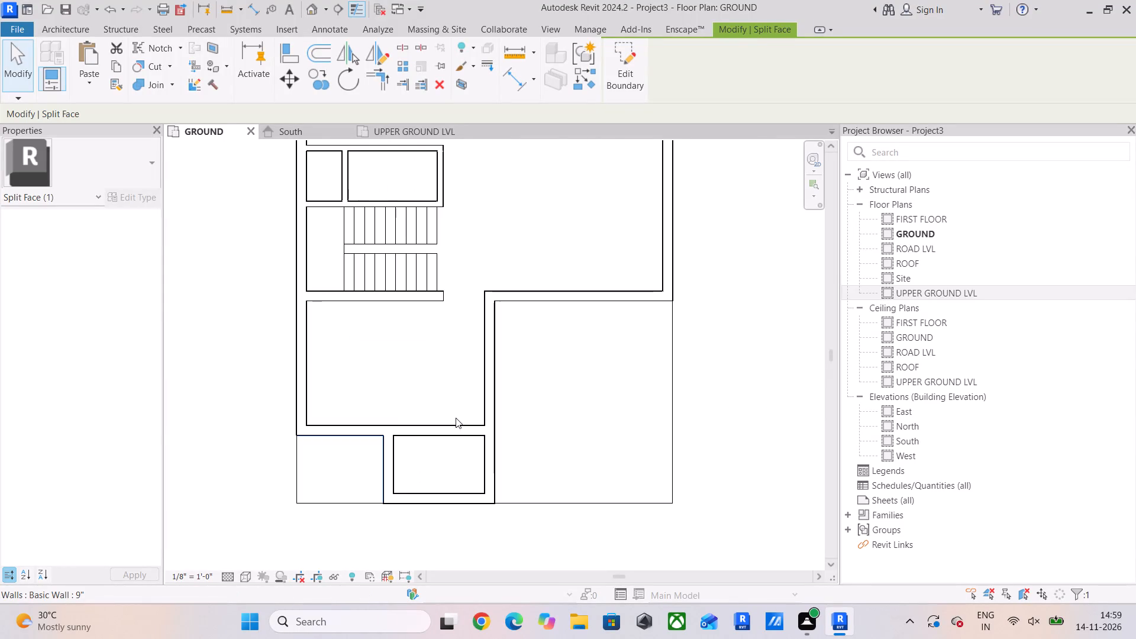
middle_drag(503, 407, 475, 437)
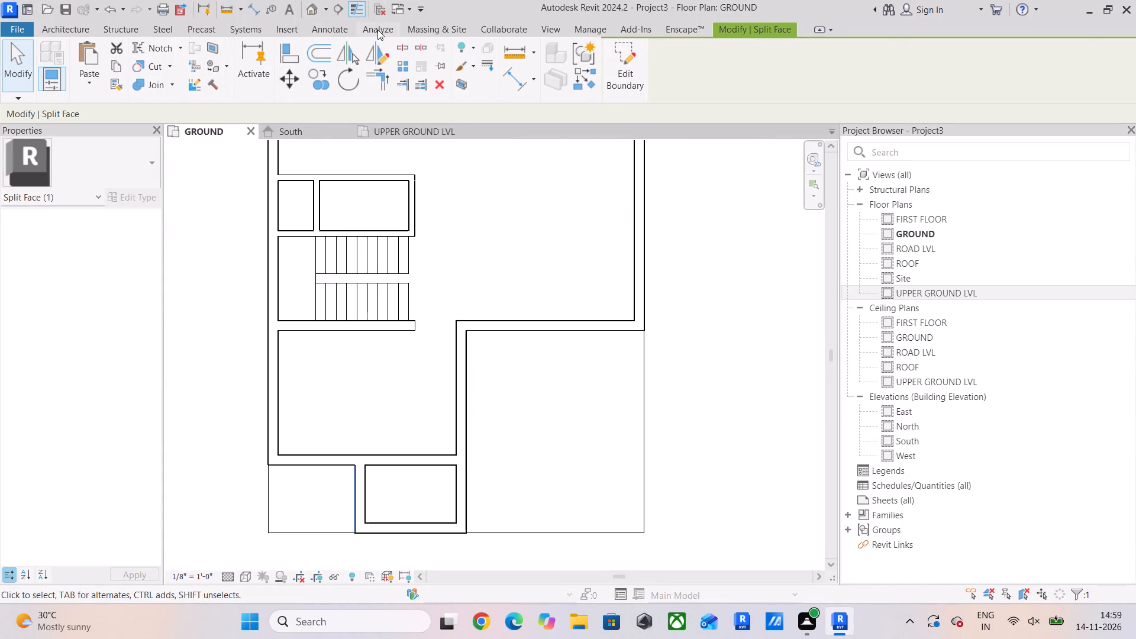
click(327, 30)
scroll(528, 367, up, 11)
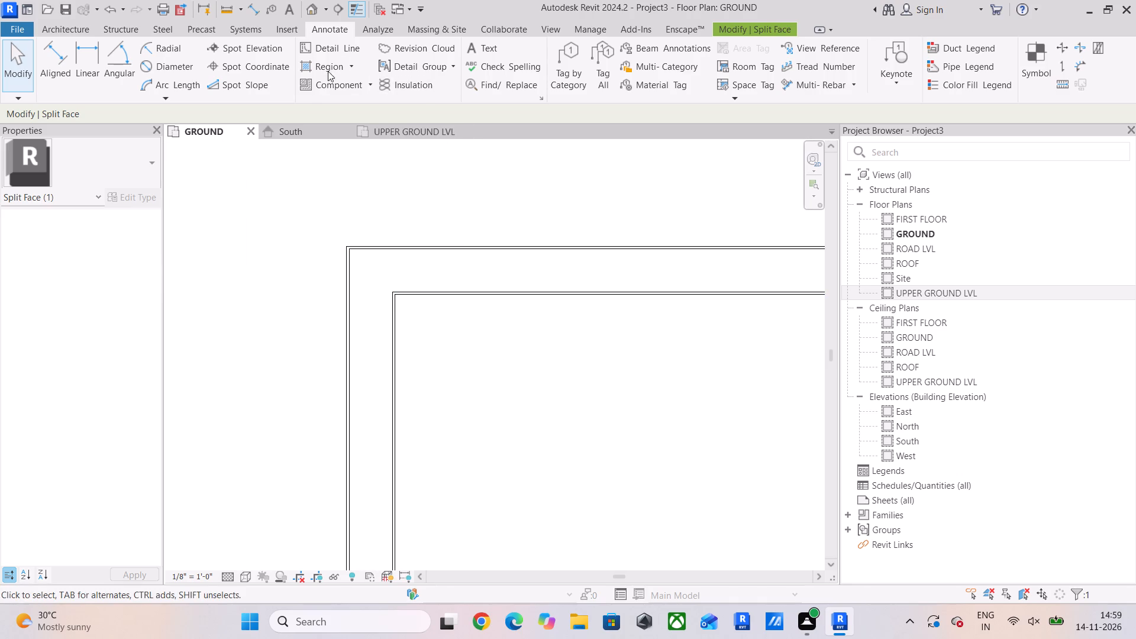
click(328, 47)
scroll(453, 357, up, 5)
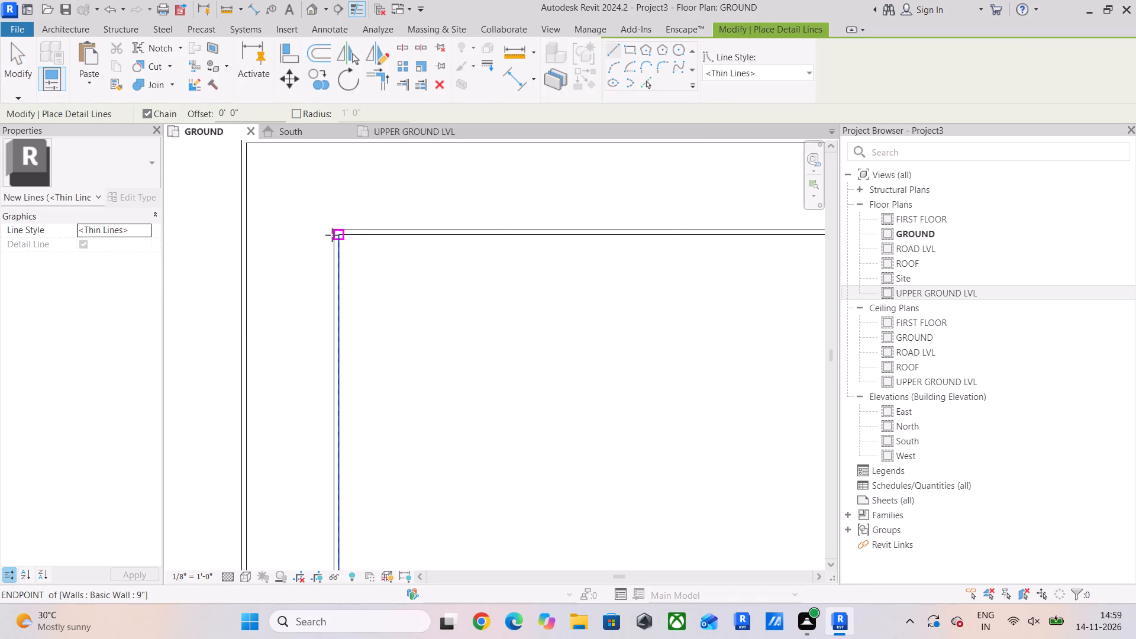
click(336, 237)
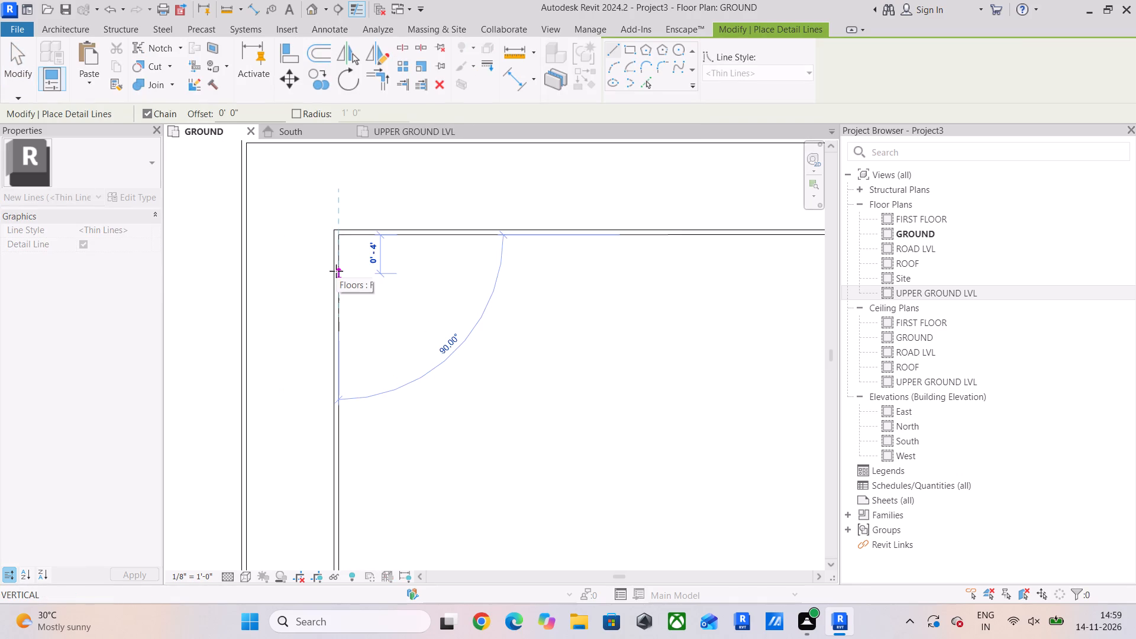
text(1')
key(Return)
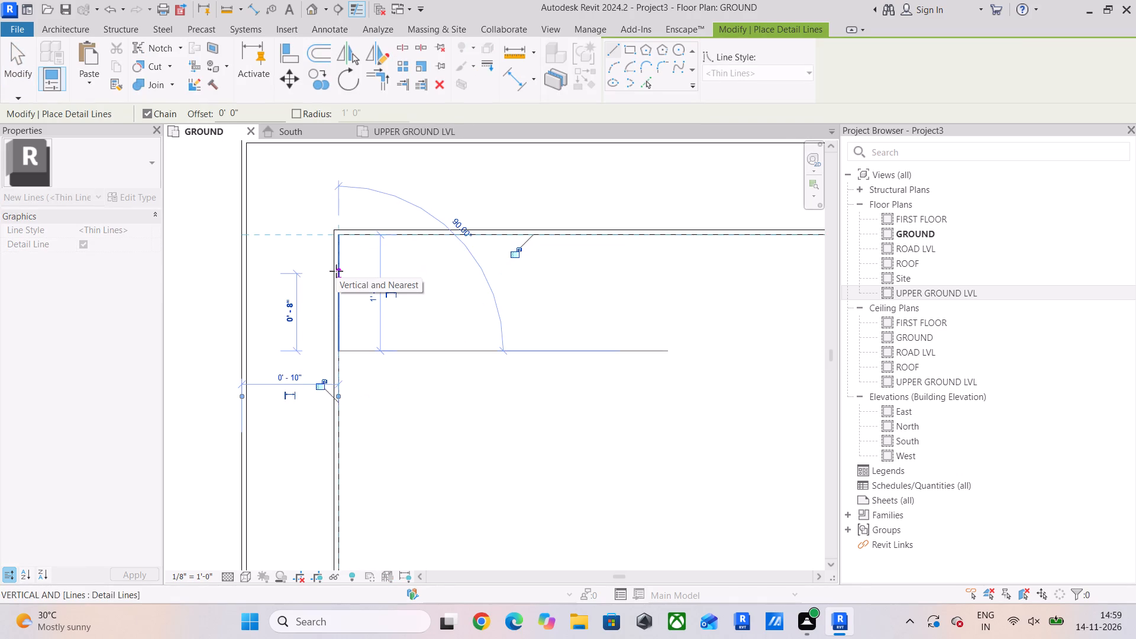
key(ctrl+z)
Draw a 6' detail line east from the 1' line's lower end and close it back up to the wall face.
scroll(347, 337, down, 3)
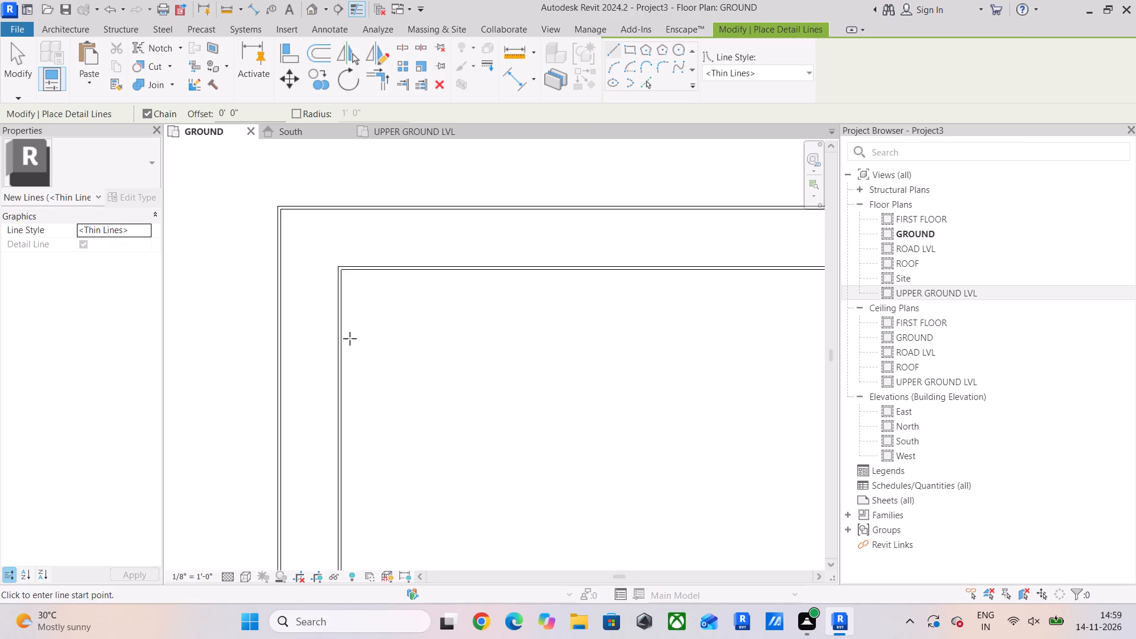
scroll(350, 338, down, 5)
middle_drag(456, 338, 386, 342)
scroll(314, 354, up, 5)
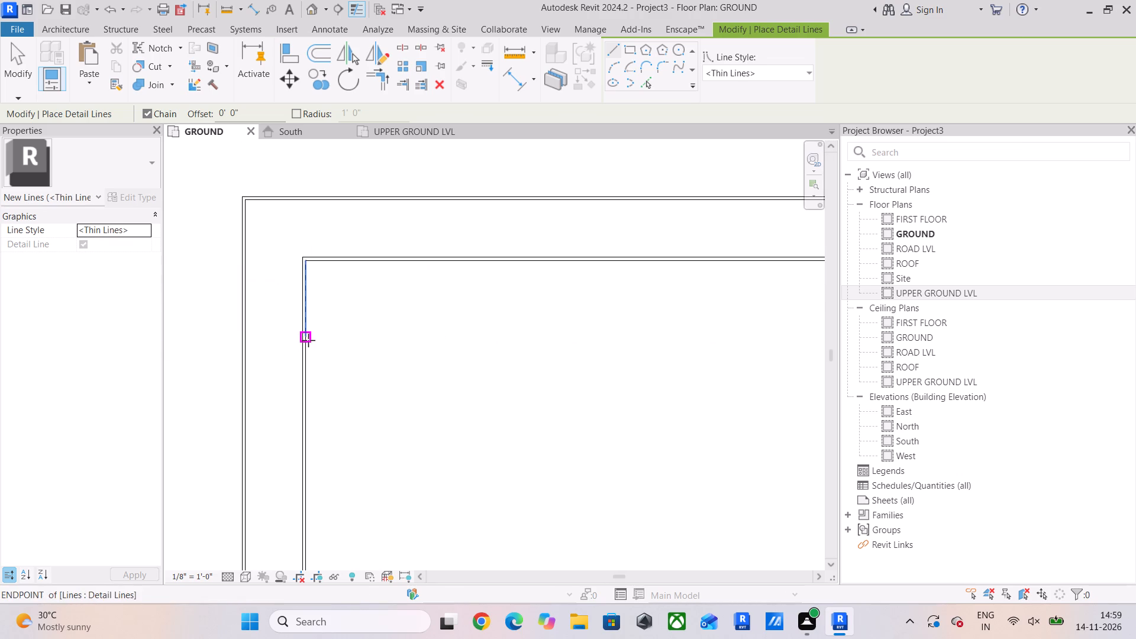
click(308, 340)
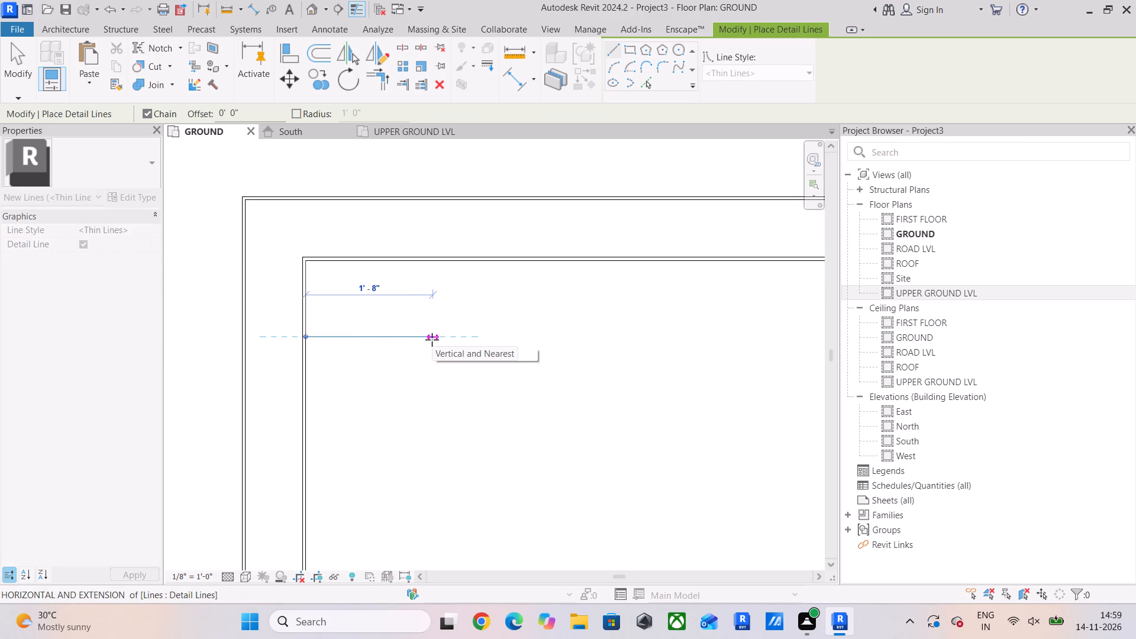
text(6')
key(Return)
scroll(664, 329, down, 5)
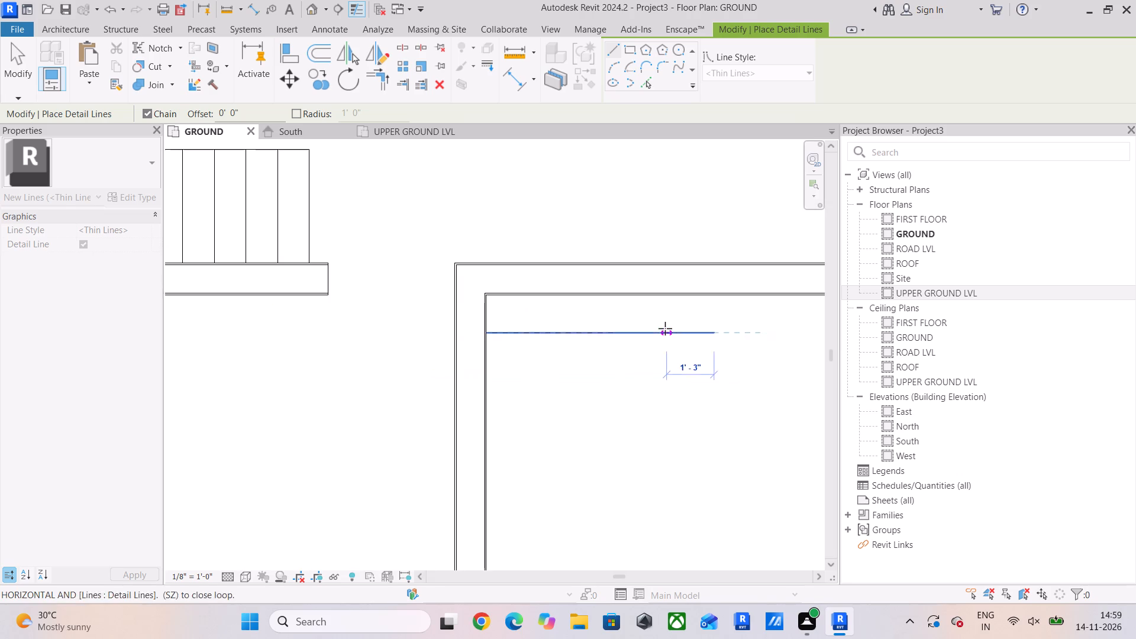
middle_drag(665, 328, 446, 376)
click(498, 348)
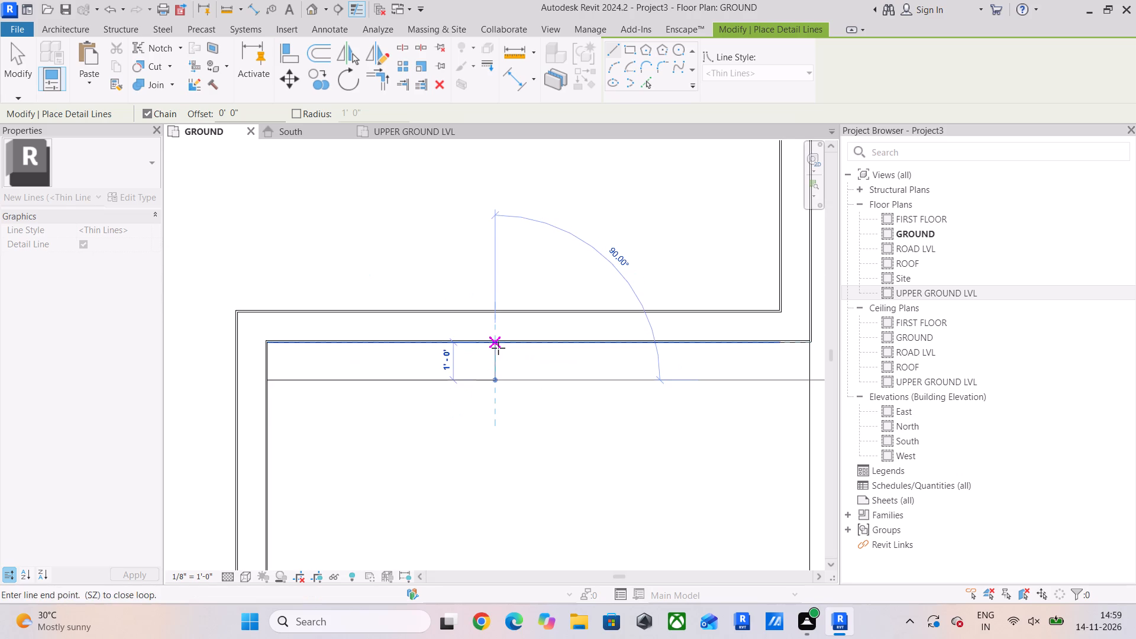
key(Escape)
key(Escape)
key(Escape)
Copy the 6' tread line and its end line south twice at 1' spacing to form three treads.
drag(515, 366, 436, 409)
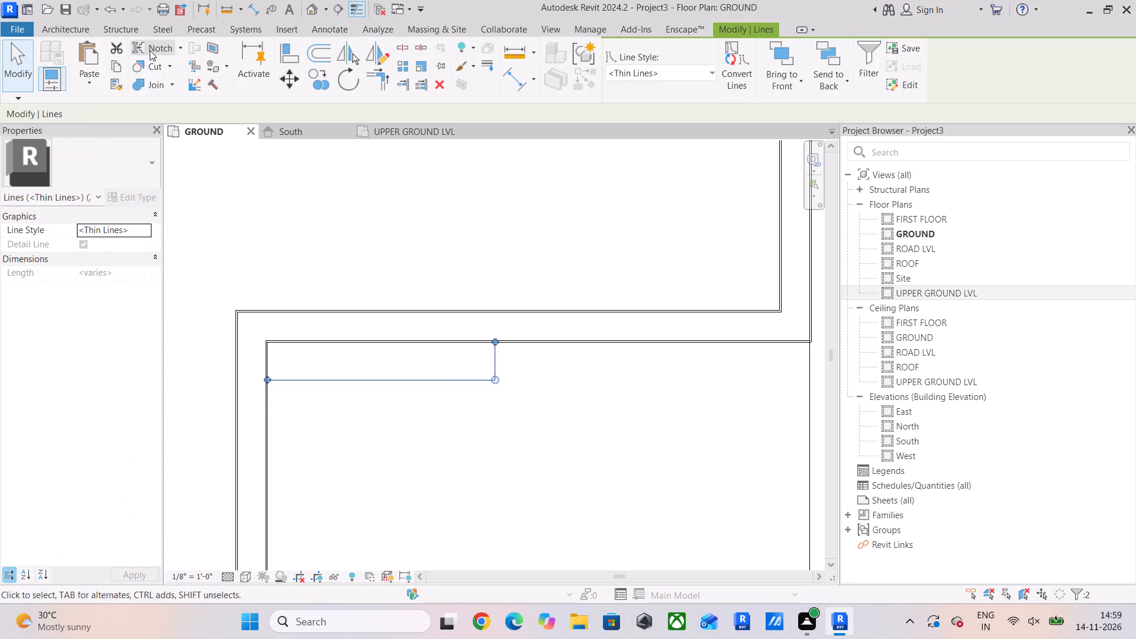
click(321, 76)
scroll(496, 343, up, 6)
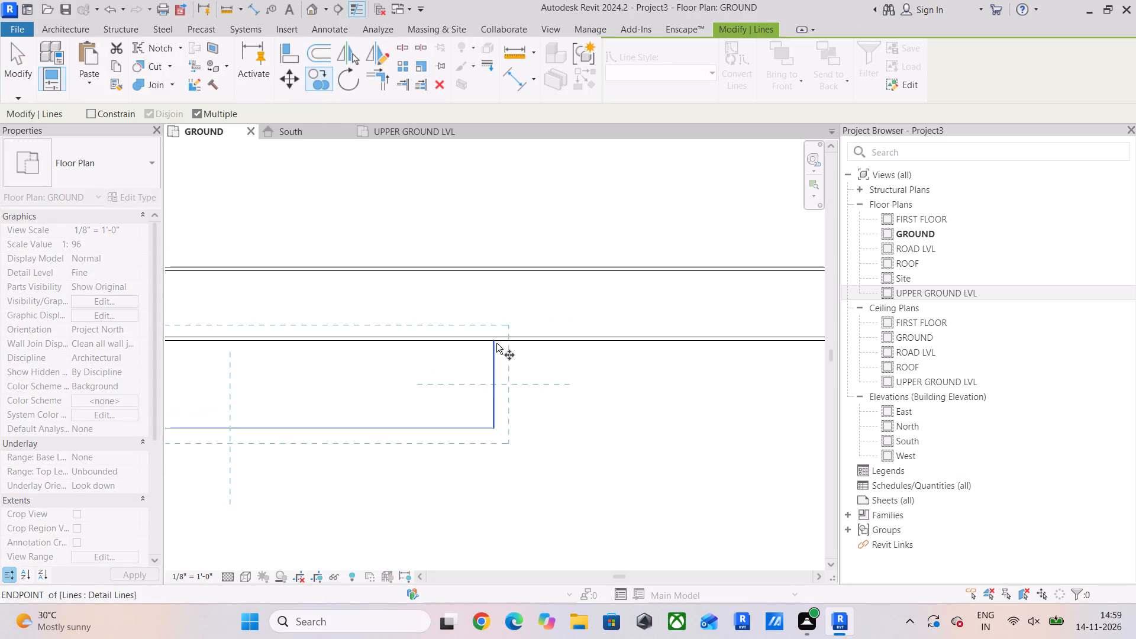
click(494, 343)
click(499, 429)
scroll(498, 441, down, 5)
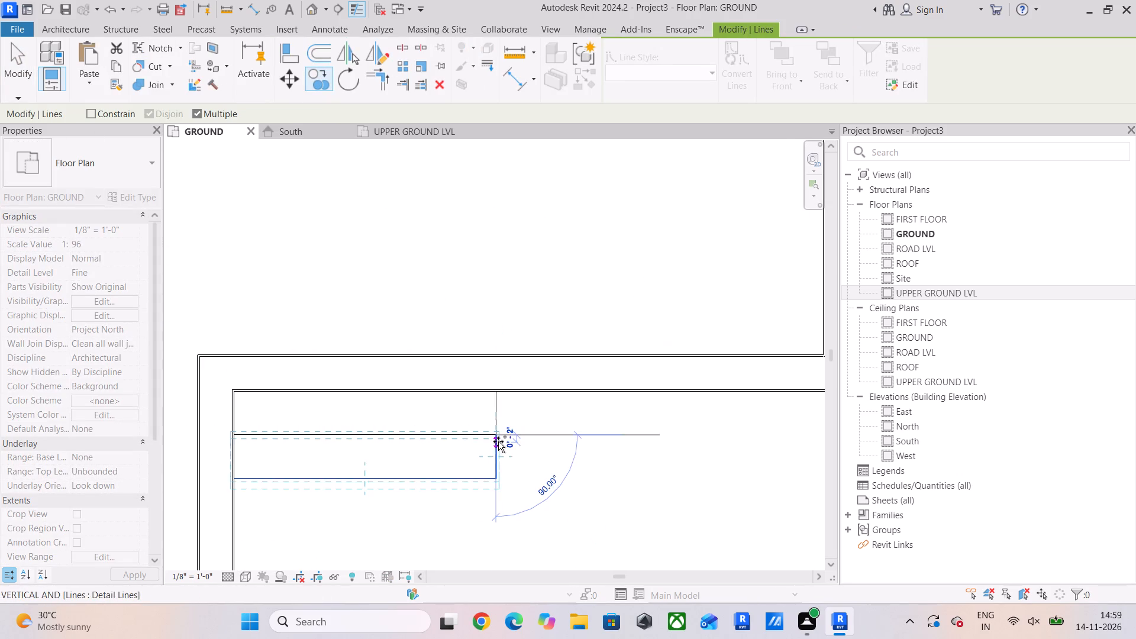
middle_drag(498, 441, 504, 393)
click(501, 430)
key(Escape)
scroll(508, 449, down, 5)
middle_drag(525, 445, 555, 421)
key(Escape)
key(Escape)
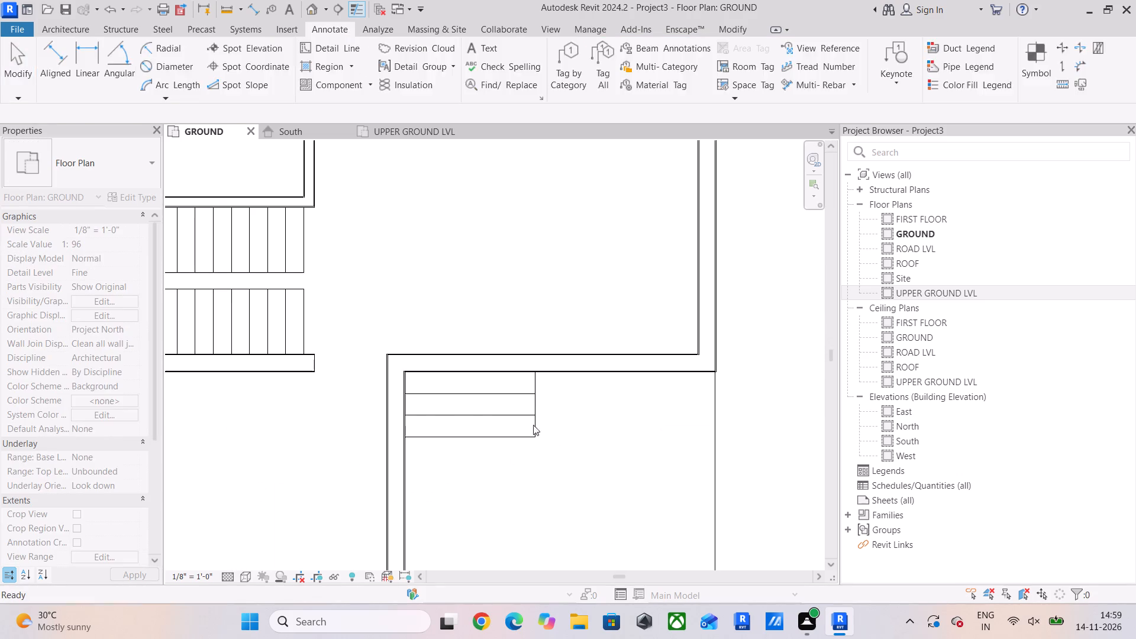
key(Escape)
Examine the tread lines in the GROUND plan and the open southeast part of the slab in the 3D view.
scroll(406, 402, down, 2)
middle_drag(409, 408, 474, 411)
scroll(505, 432, up, 4)
middle_drag(521, 439, 460, 338)
scroll(467, 358, down, 4)
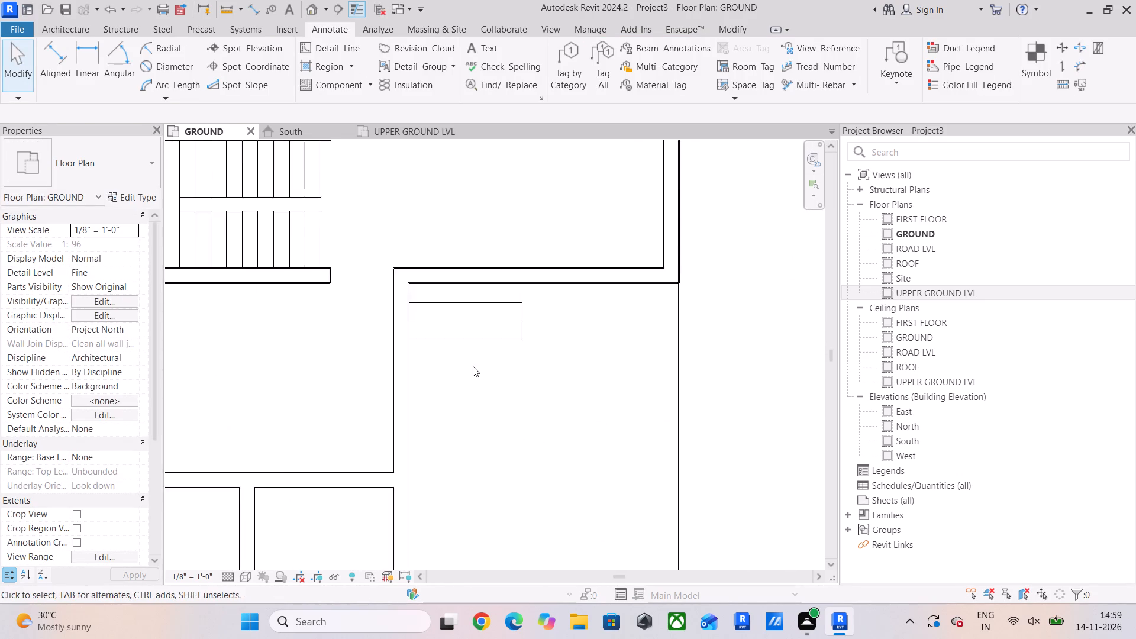
scroll(472, 389, down, 6)
middle_drag(479, 390, 482, 360)
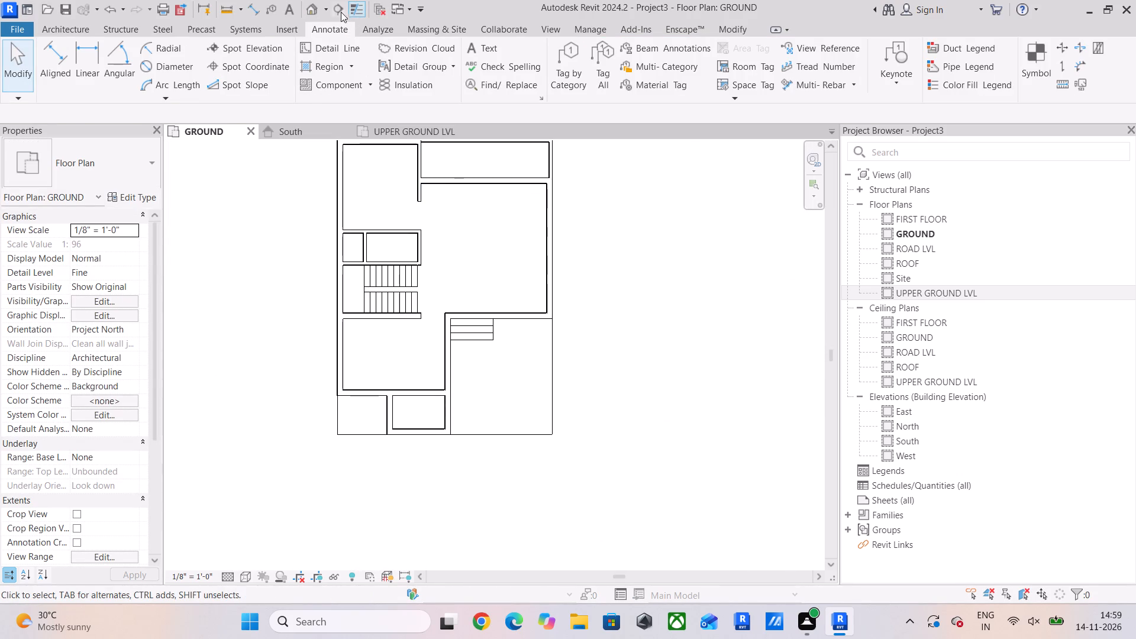
click(312, 5)
scroll(441, 398, up, 6)
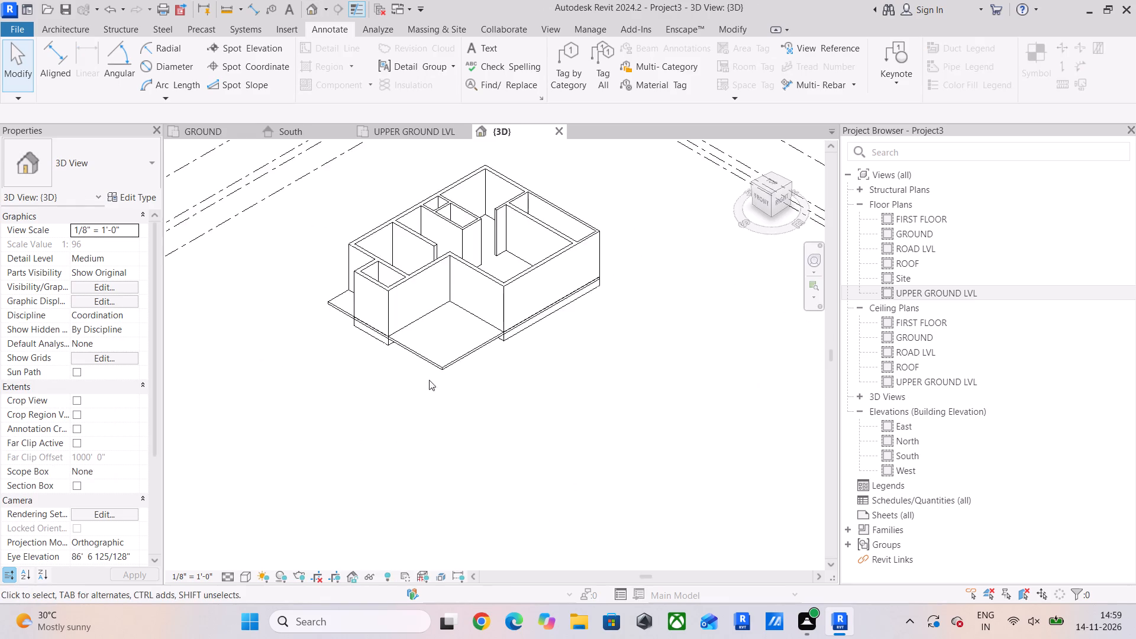
scroll(429, 380, up, 6)
shift+middle_drag(419, 354, 445, 341)
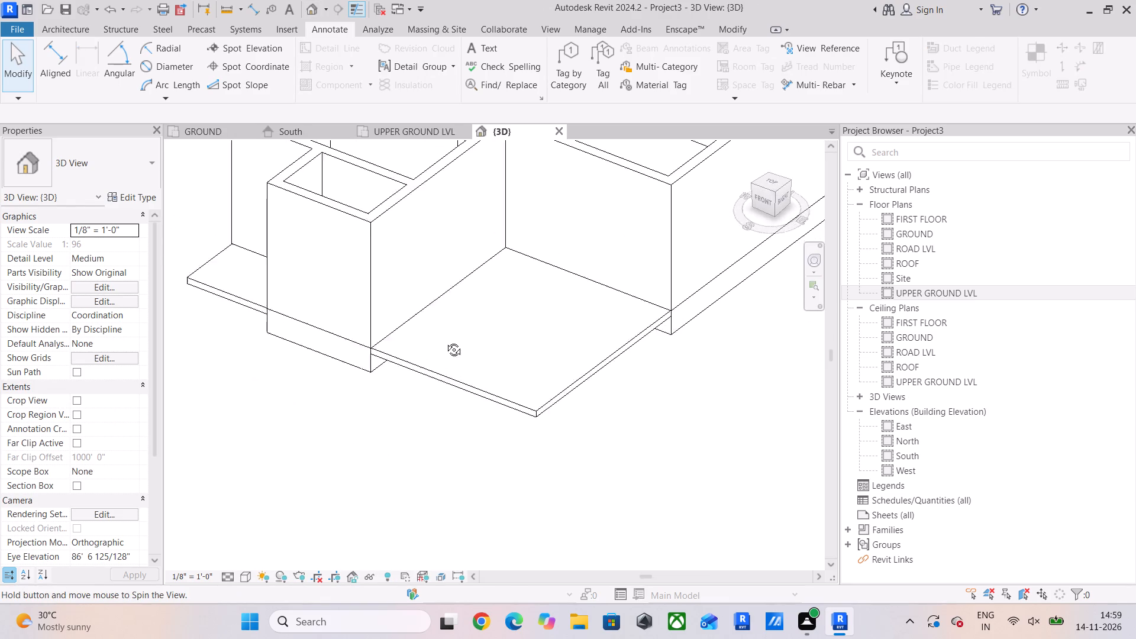
shift+middle_drag(445, 341, 472, 286)
Open the 6" FLOOR slab's boundary for editing in the UPPER GROUND LVL plan at the southeast area.
click(496, 404)
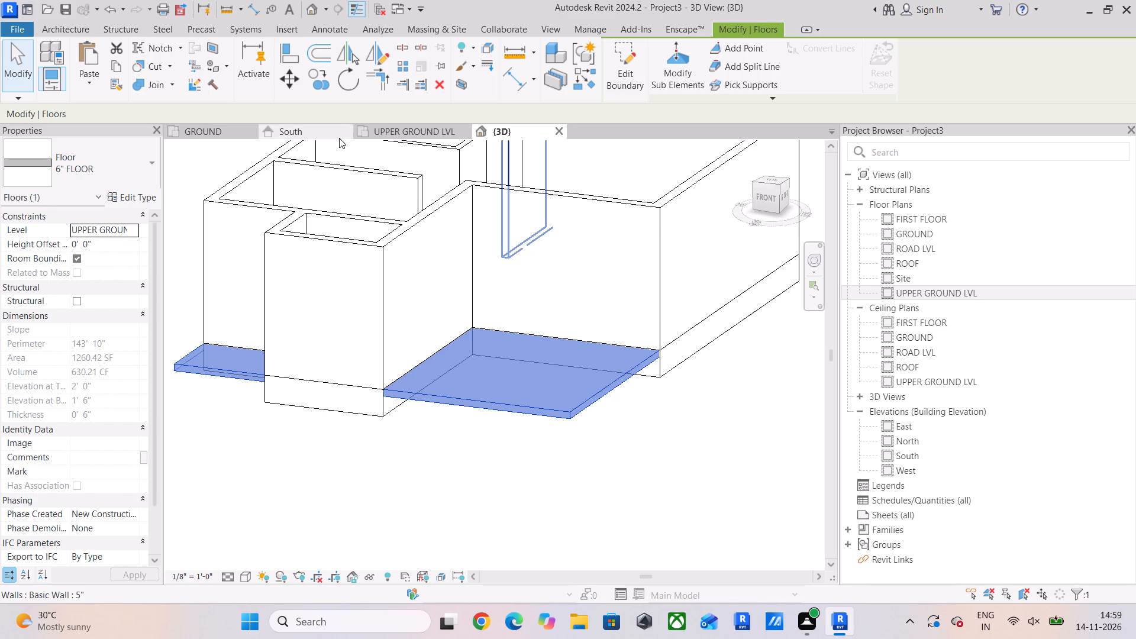
click(417, 130)
click(627, 49)
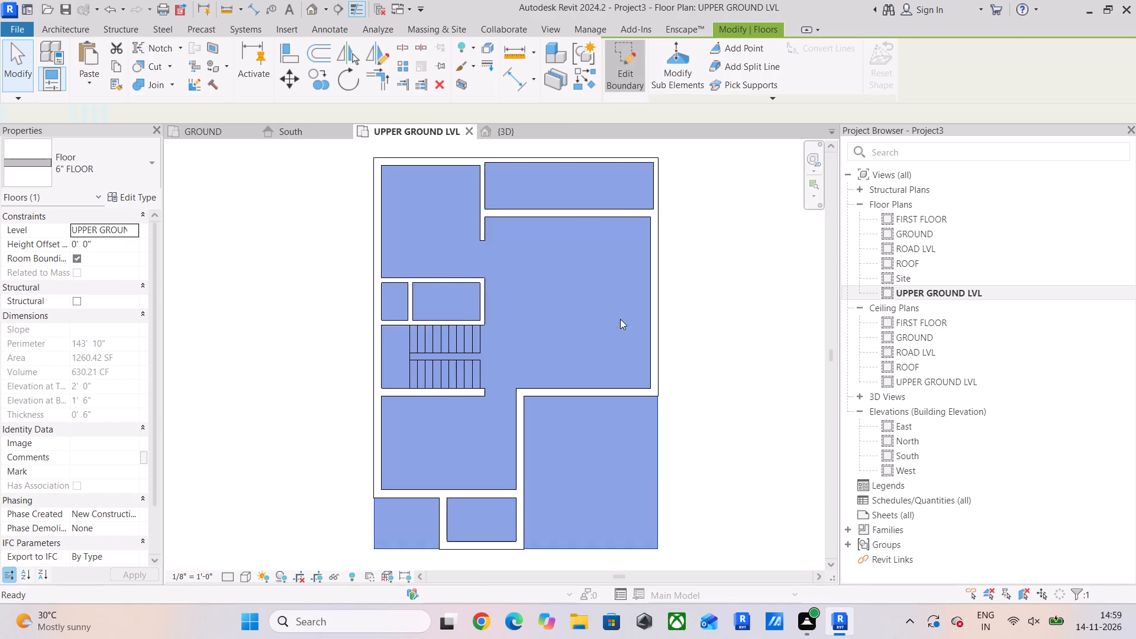
middle_drag(620, 338, 567, 214)
scroll(532, 333, up, 5)
middle_drag(532, 333, 421, 134)
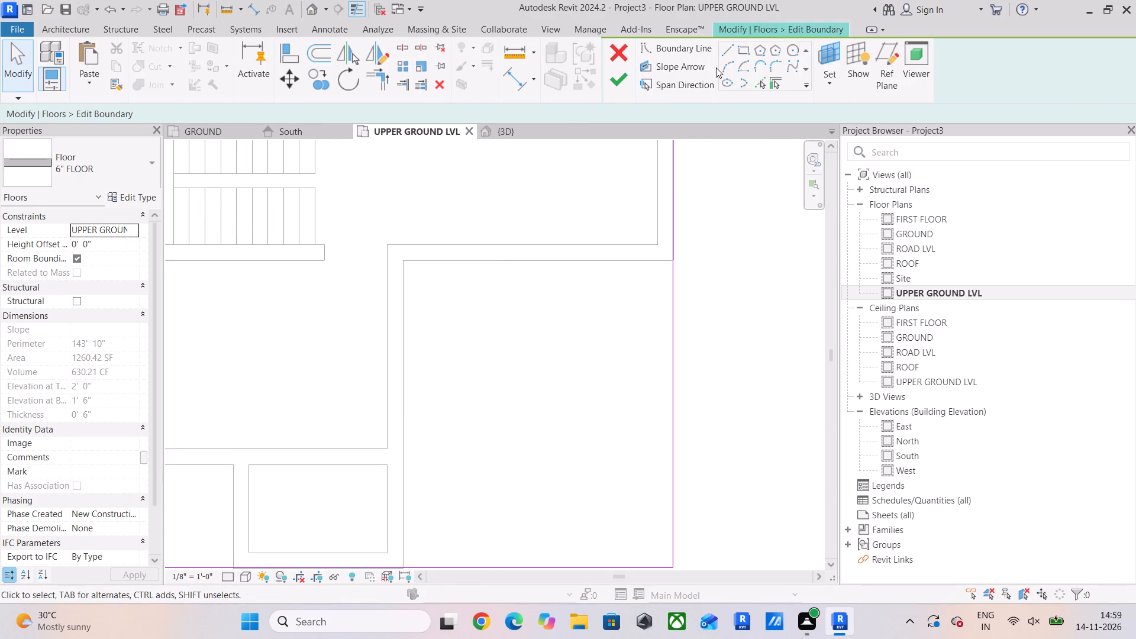
Draw a boundary line offset 1/2" into the wall from the slab's east edge to the southeast area's inner wall corner.
click(732, 46)
drag(122, 107, 35, 111)
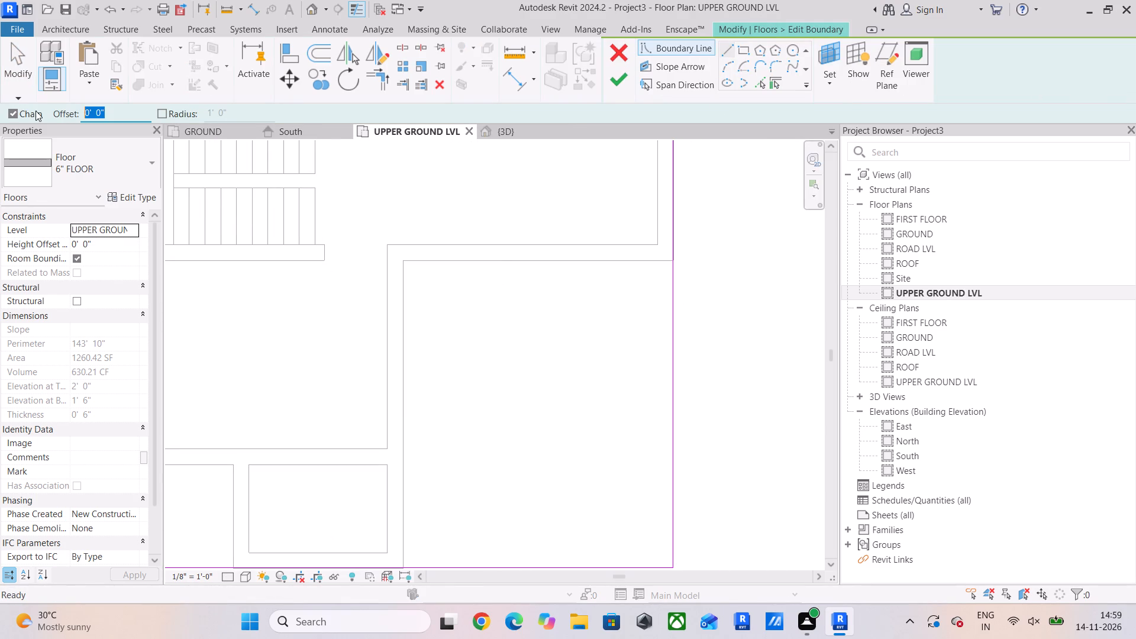
text(.5")
key(Return)
scroll(338, 217, up, 7)
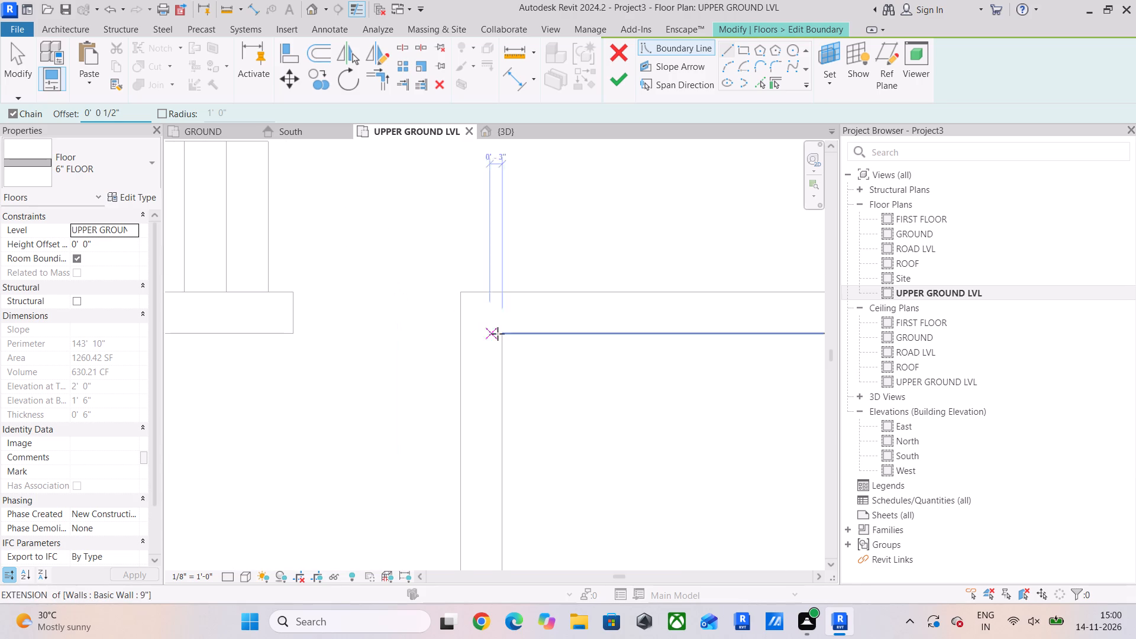
middle_drag(651, 351, 170, 351)
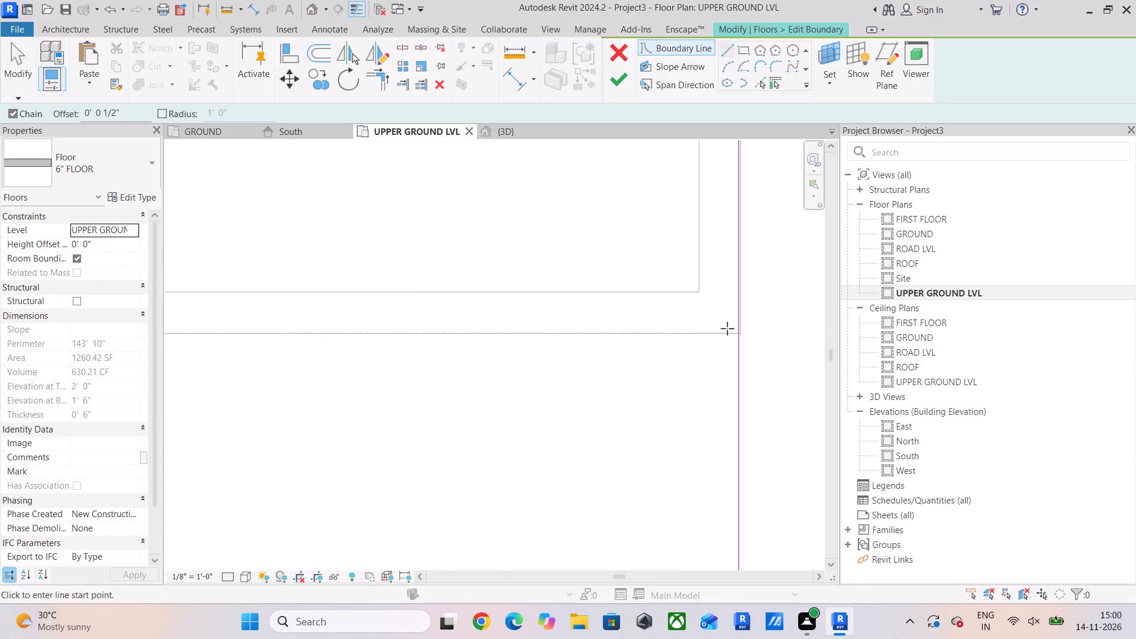
click(740, 332)
key(space)
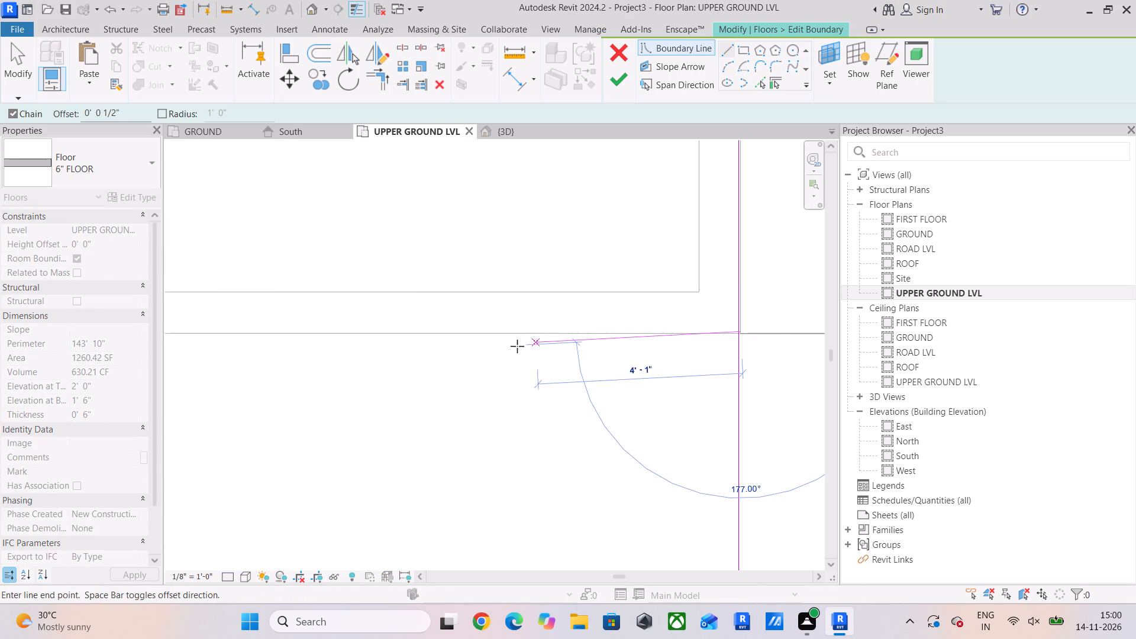
middle_drag(499, 346, 863, 306)
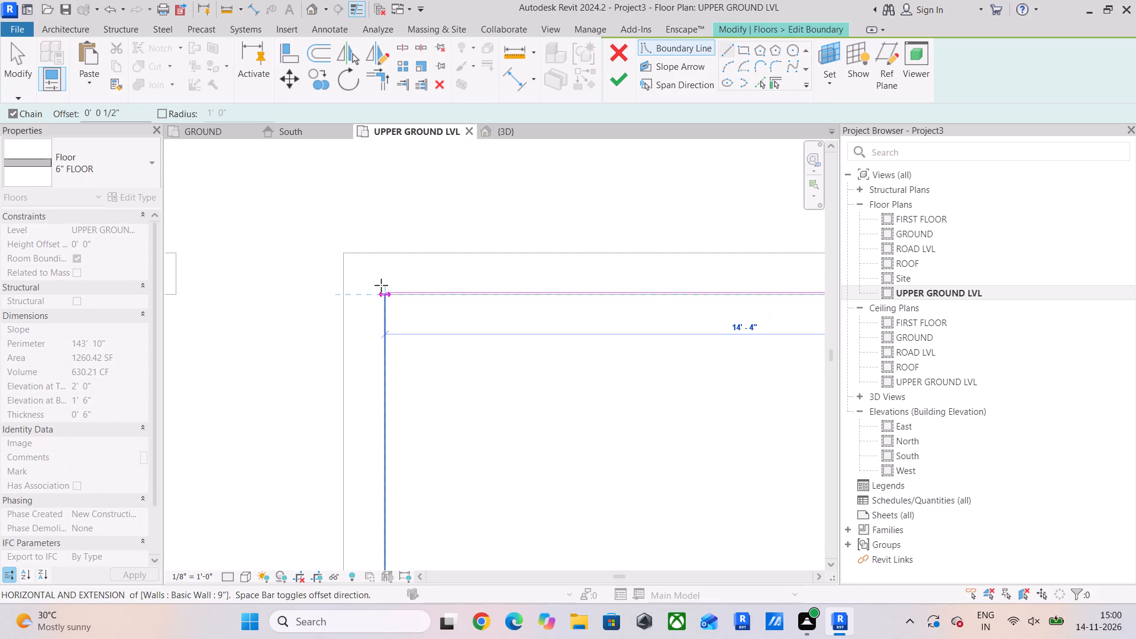
scroll(380, 286, up, 10)
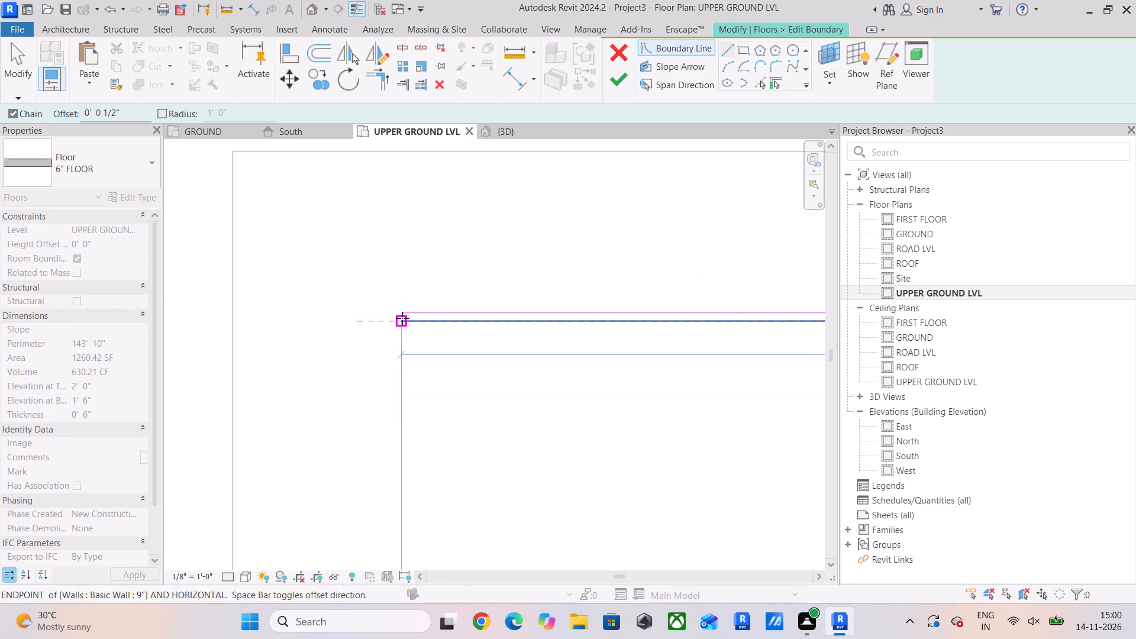
click(402, 318)
Continue the boundary line south along the outer wall face, offset 1/2" into the wall, to the wall's south end.
scroll(354, 379, down, 11)
middle_drag(376, 405, 415, 150)
scroll(415, 150, up, 1)
scroll(415, 302, down, 6)
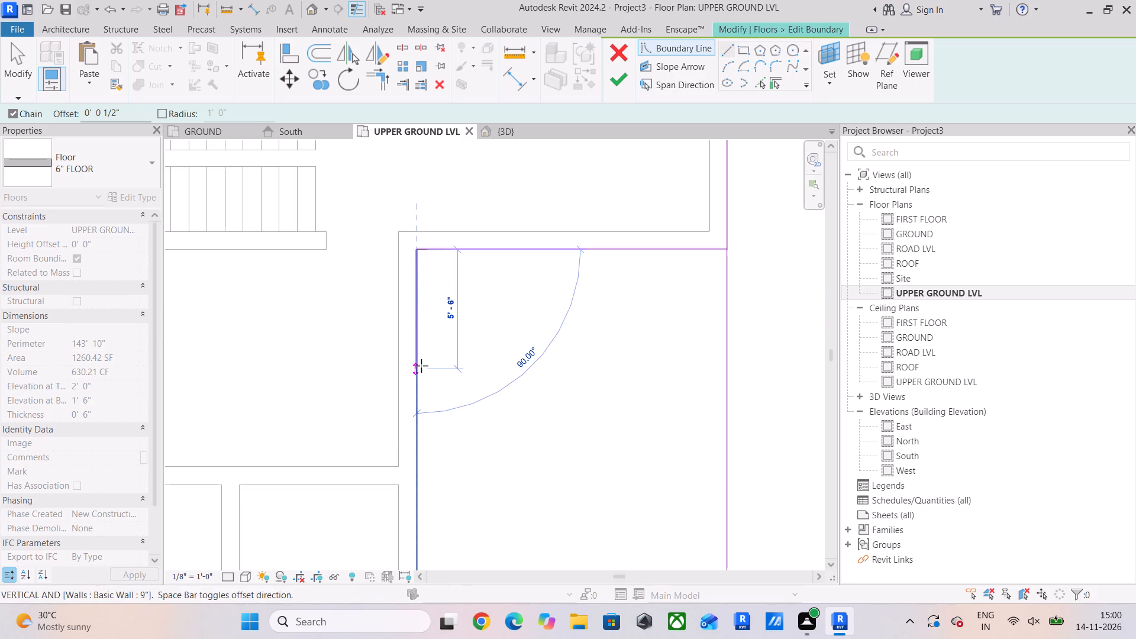
middle_drag(421, 366, 405, 228)
scroll(400, 473, up, 14)
scroll(395, 438, up, 7)
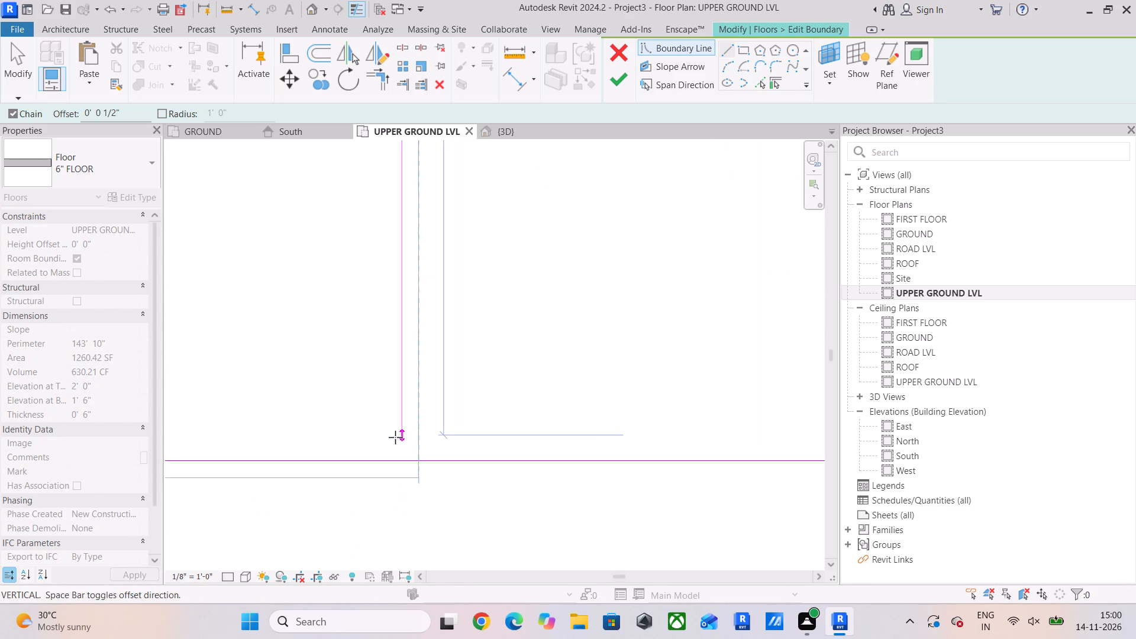
click(419, 476)
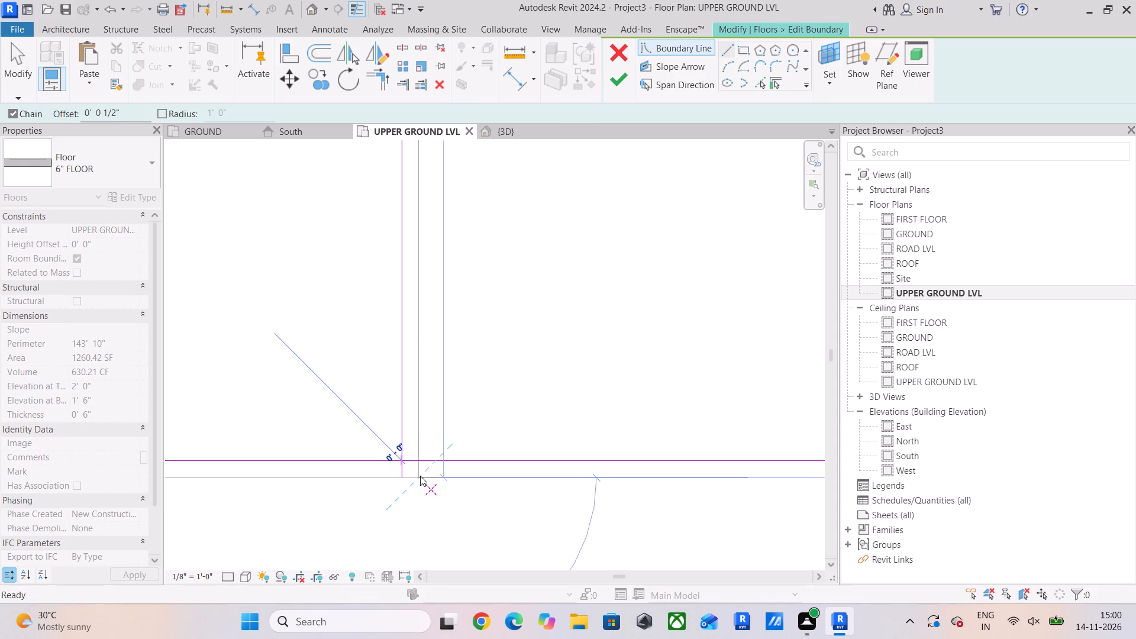
key(Escape)
key(Escape)
key(Escape)
Trim the 6" FLOOR boundary lines into corners at the outer wall's south end, the inner wall corner and the slab's east edge.
click(376, 85)
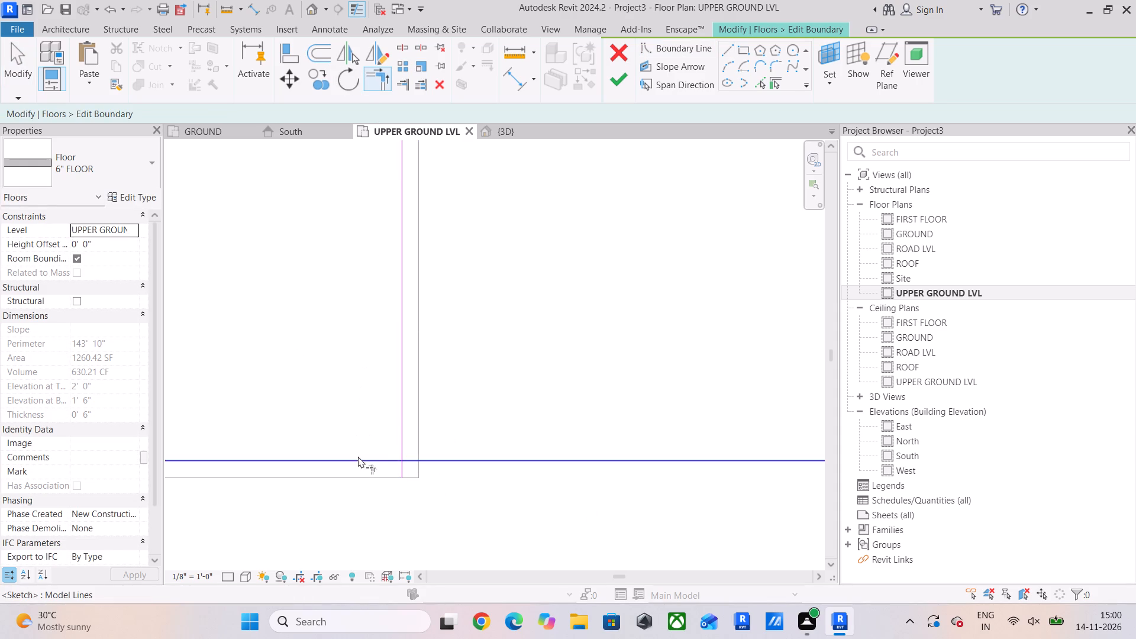
click(358, 456)
click(399, 404)
scroll(428, 306, down, 14)
middle_drag(543, 281, 422, 638)
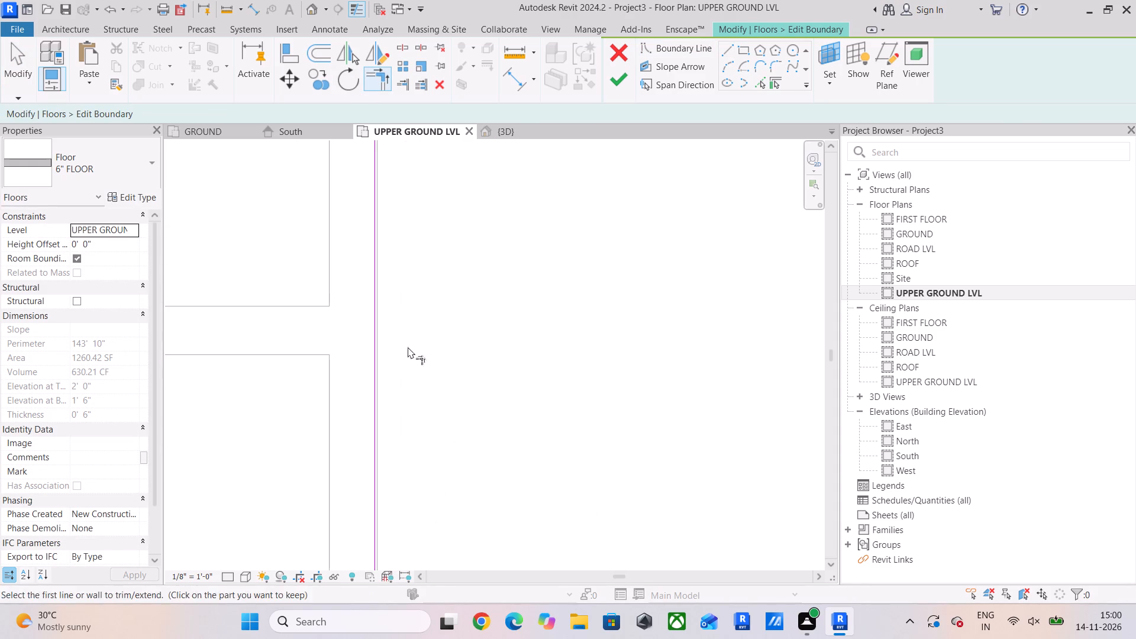
middle_drag(409, 304, 409, 597)
scroll(434, 362, down, 5)
middle_drag(509, 329, 460, 456)
scroll(348, 334, up, 7)
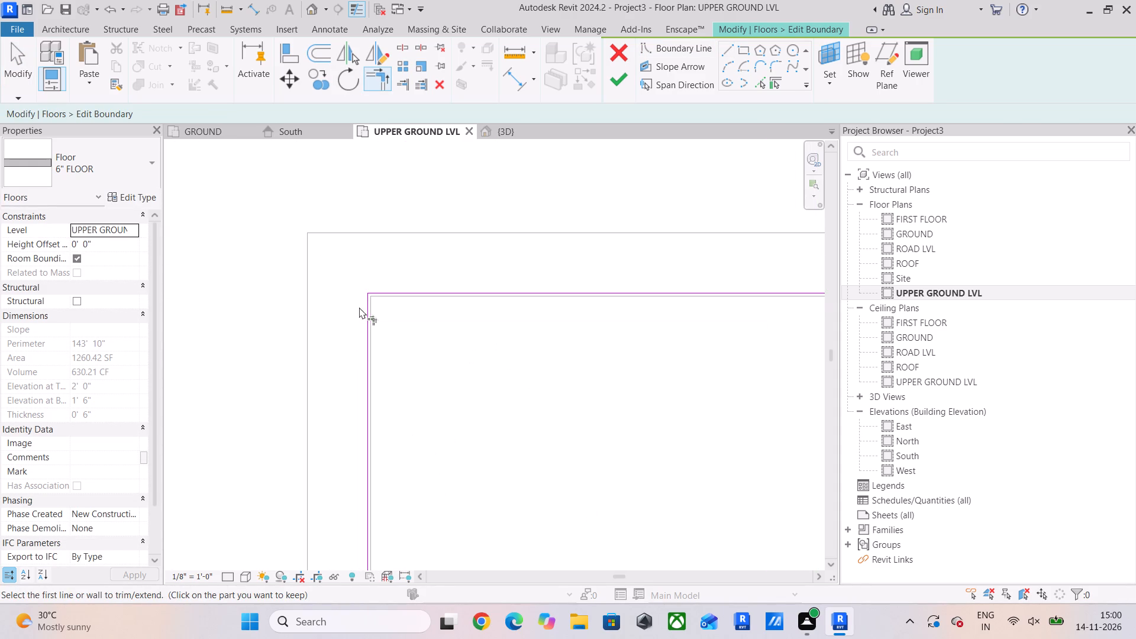
scroll(359, 306, up, 5)
click(372, 315)
click(426, 277)
scroll(531, 354, down, 10)
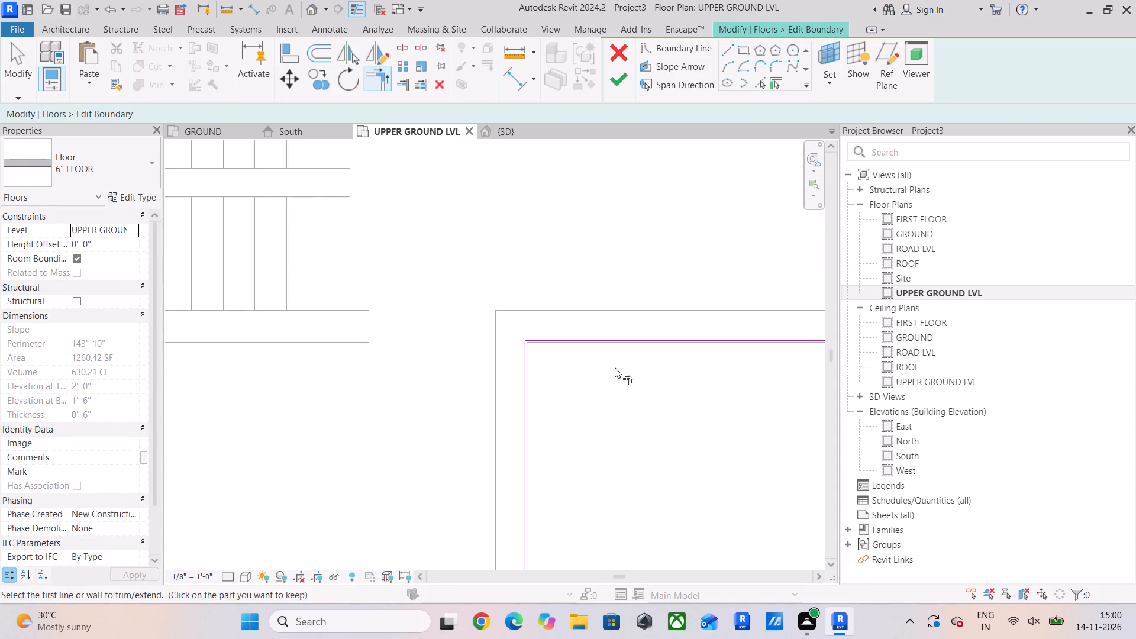
middle_drag(616, 367, 171, 386)
click(531, 362)
click(625, 307)
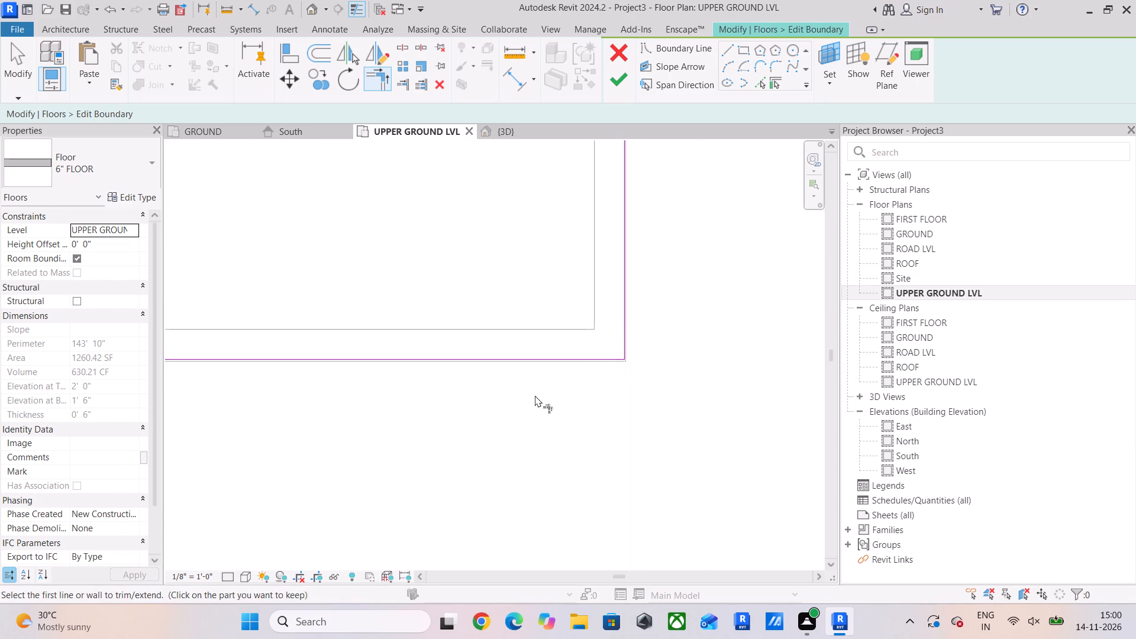
Finish the 6" FLOOR boundary edit so the slab follows the walls around the open southeast area.
scroll(534, 396, down, 11)
middle_drag(530, 402, 577, 327)
key(Escape)
scroll(320, 457, up, 6)
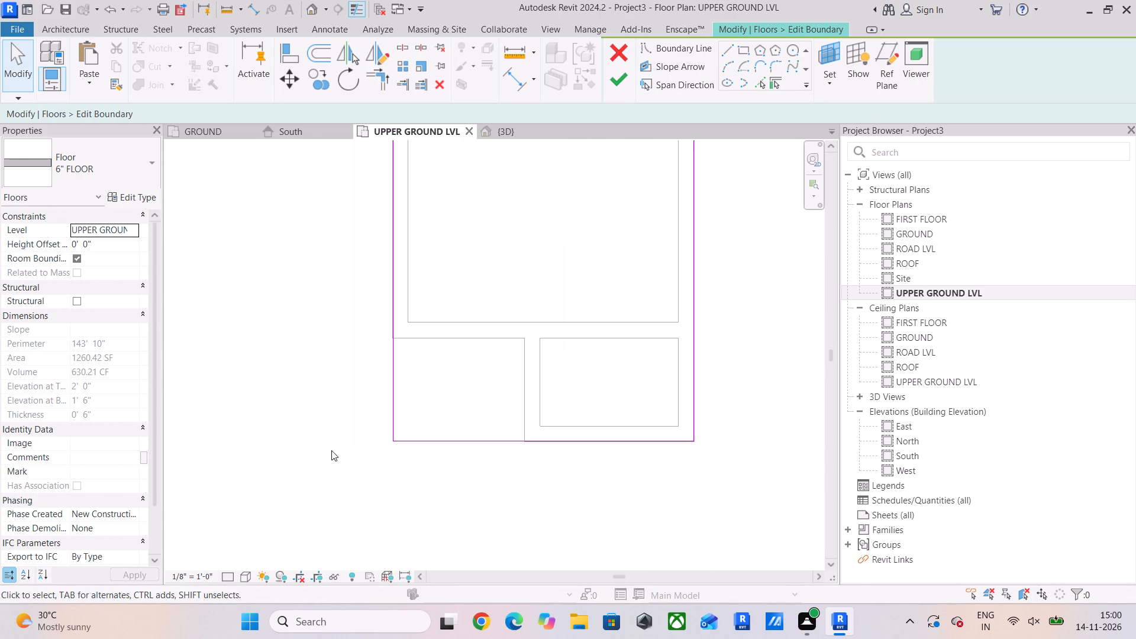
key(Escape)
key(Escape)
key(Escape)
scroll(513, 343, up, 4)
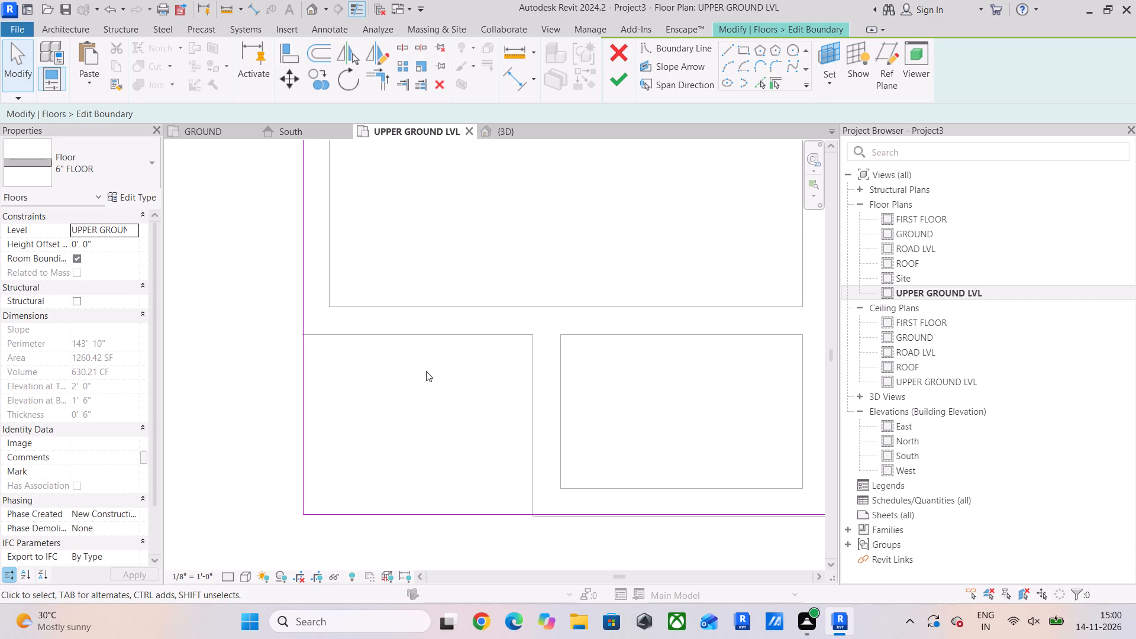
scroll(408, 332, down, 4)
middle_drag(408, 334, 405, 287)
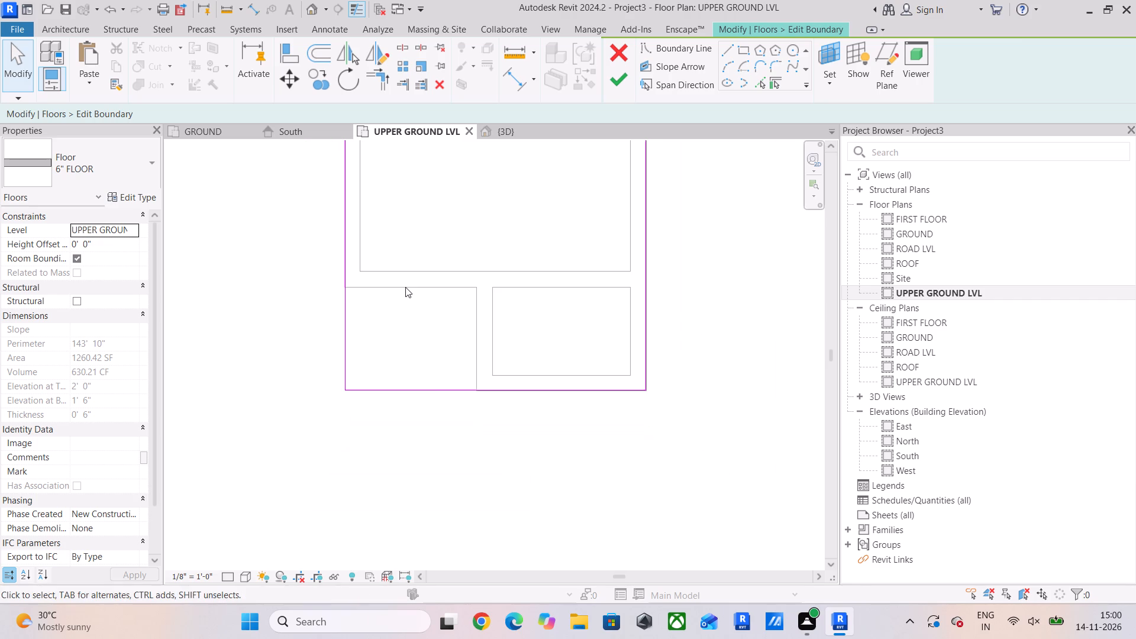
click(616, 78)
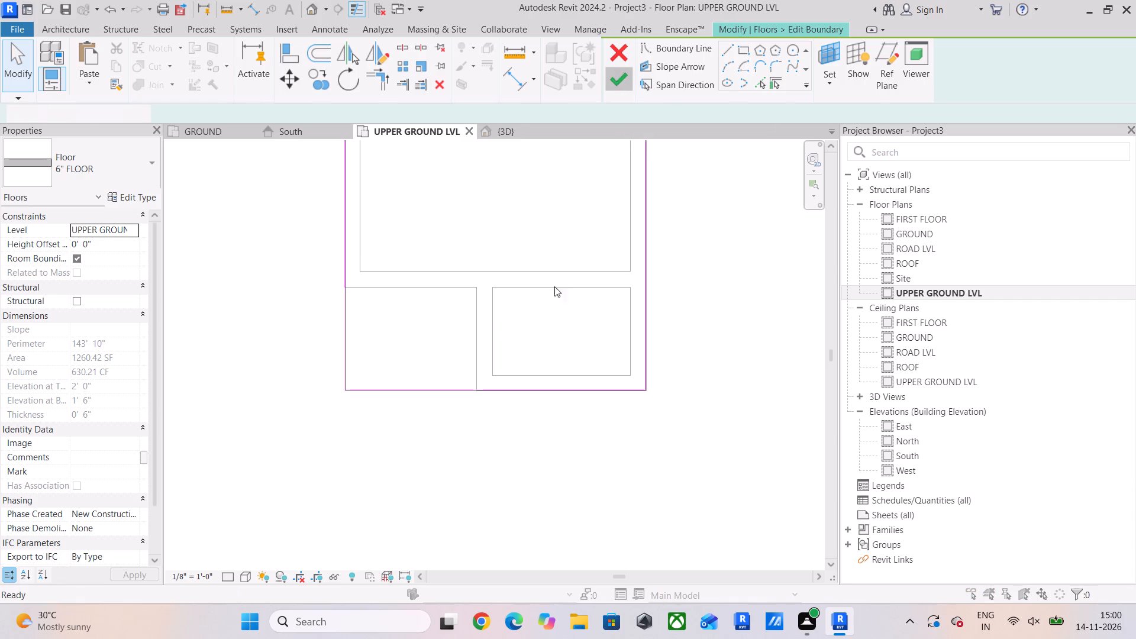
click(676, 315)
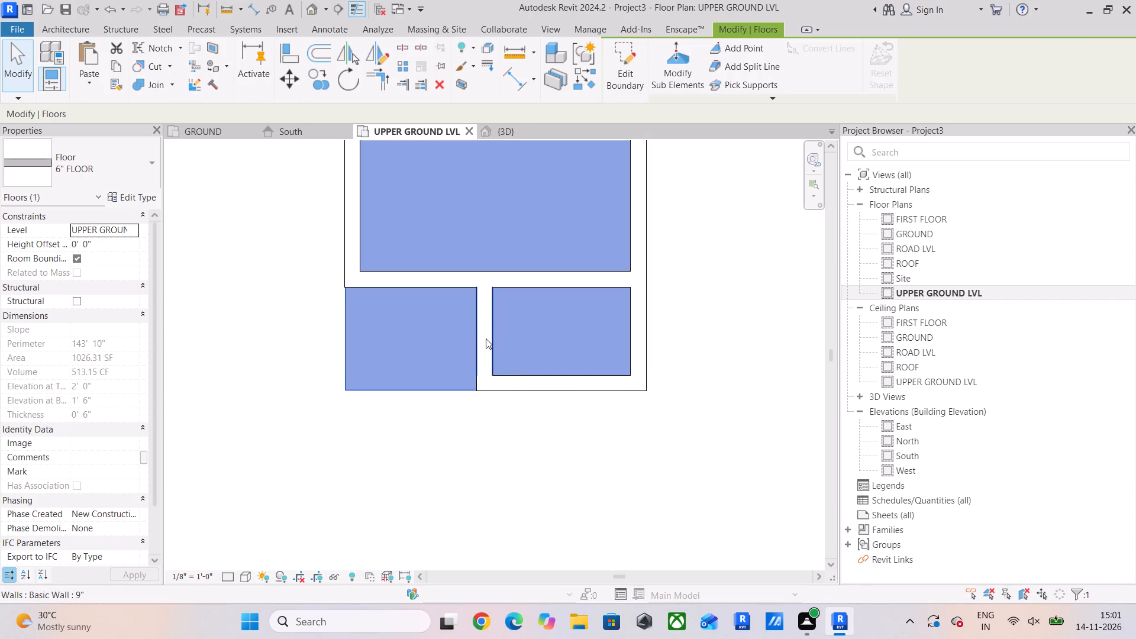
Trim the west and south outer 9" walls to a corner, enclosing the southwest room in the UPPER GROUND LVL plan.
click(482, 331)
click(488, 335)
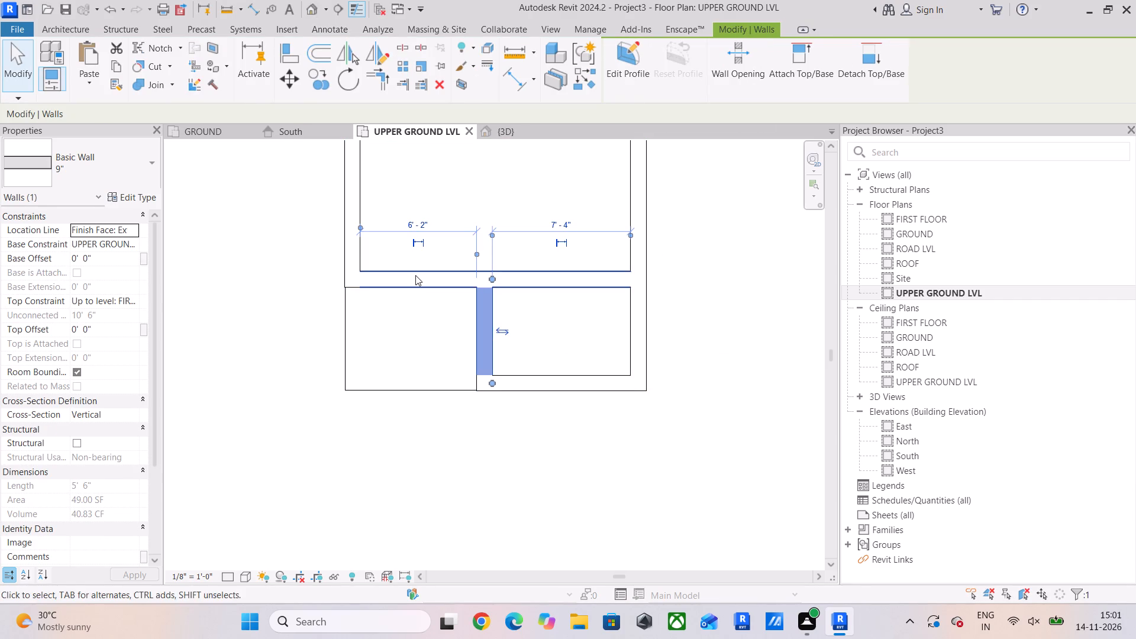
click(383, 72)
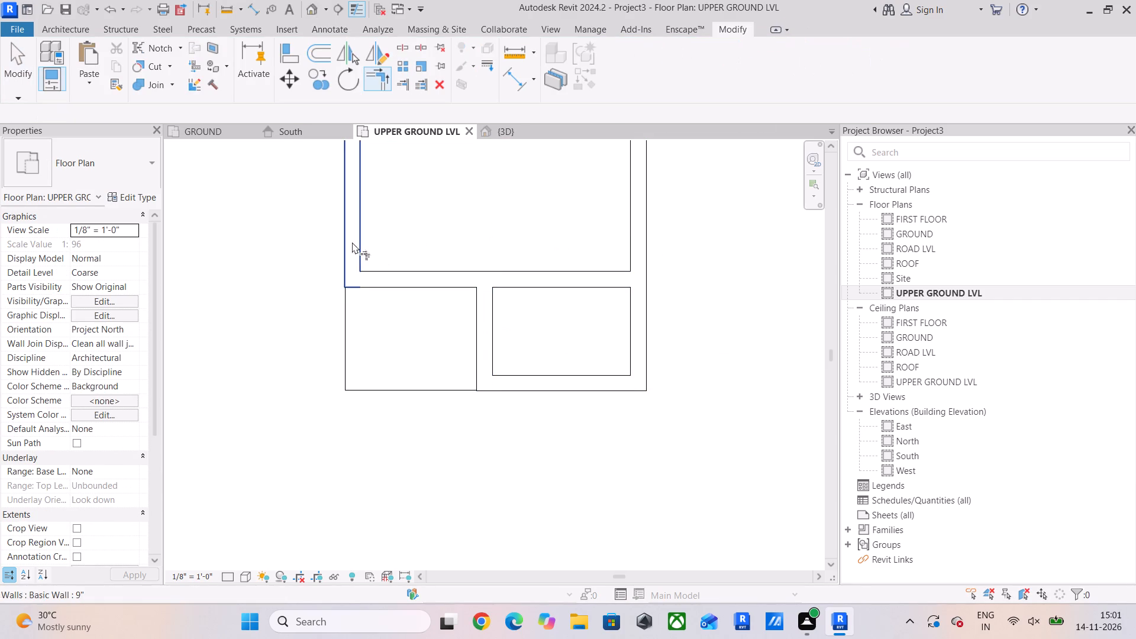
click(352, 242)
click(499, 383)
Split the 9" wall north of the southwest room at the partition's west face and the west wall's inner face, unjoining elements.
middle_drag(373, 295, 359, 388)
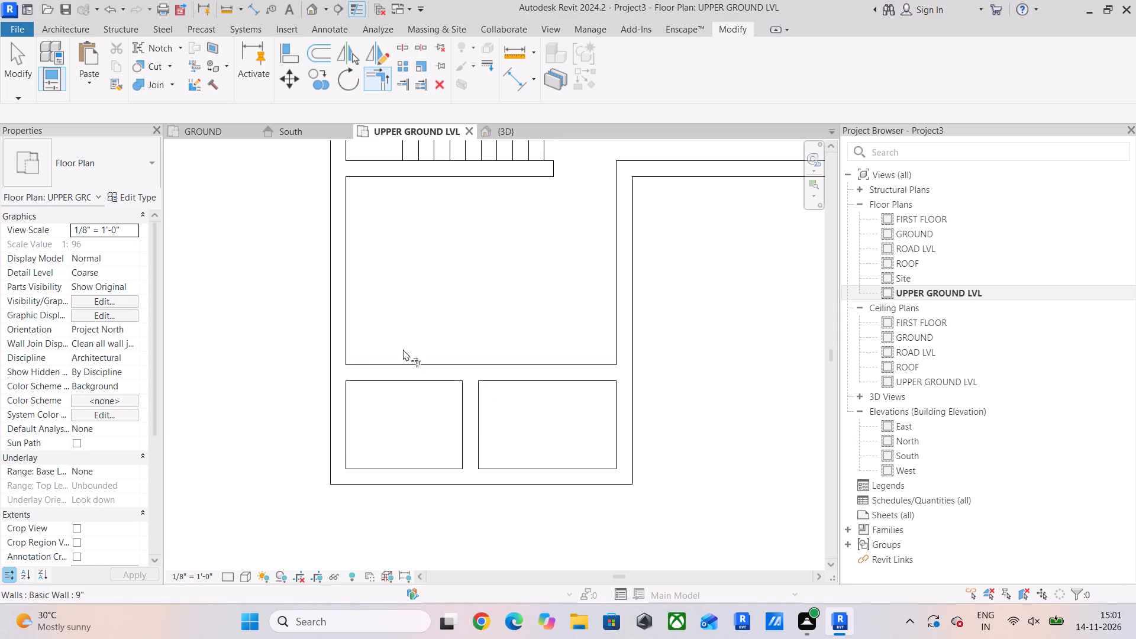
drag(401, 48, 404, 62)
scroll(464, 407, up, 5)
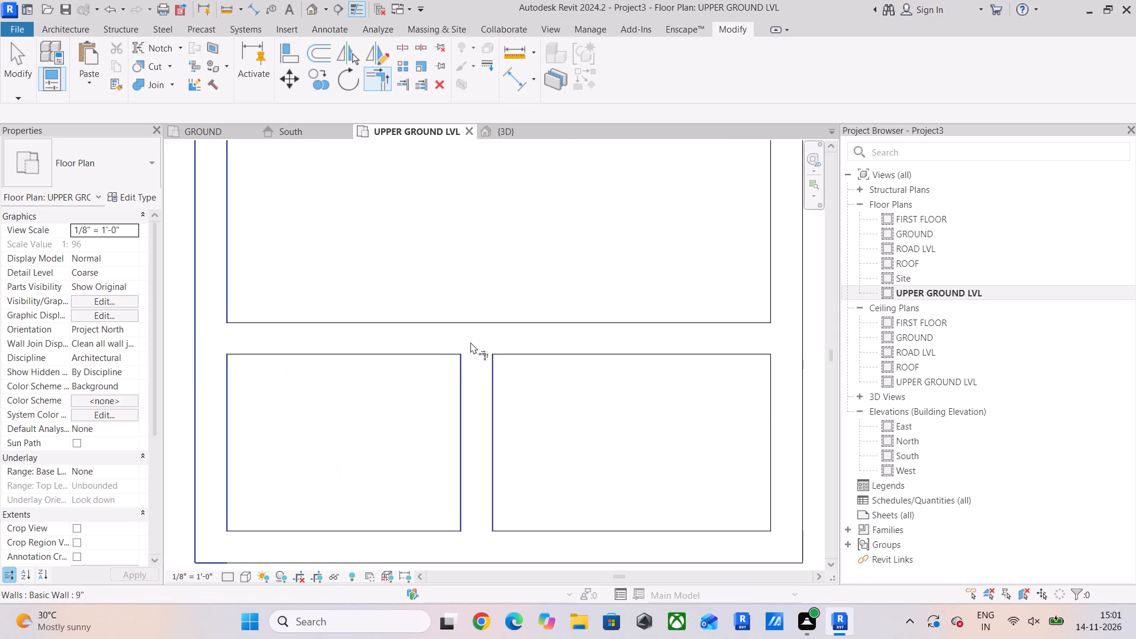
click(415, 50)
click(401, 47)
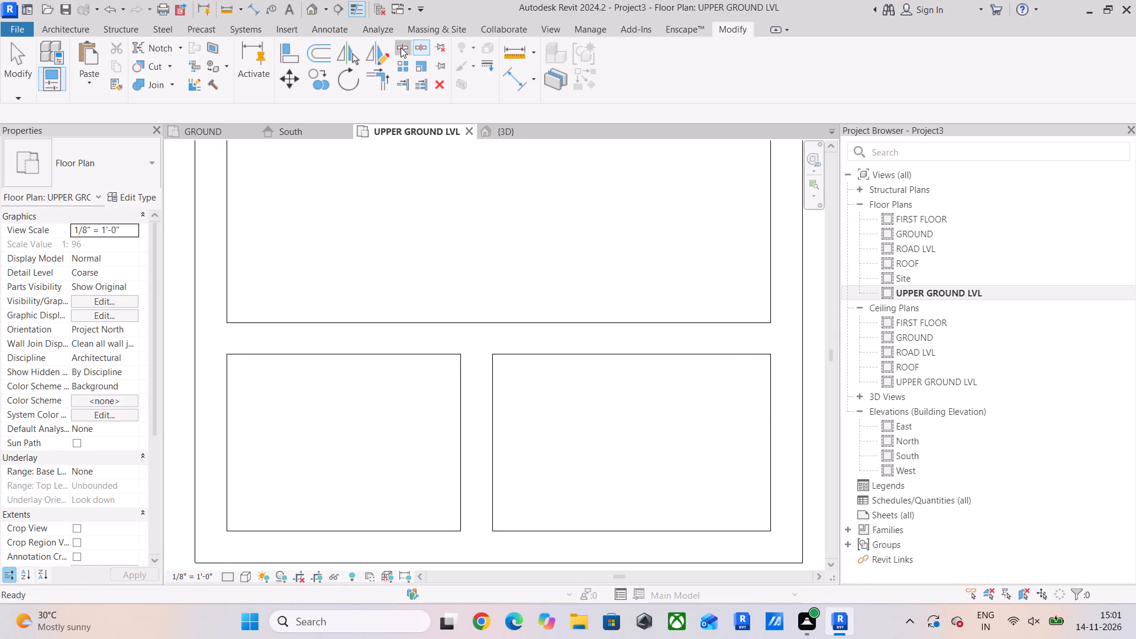
click(461, 338)
key(Escape)
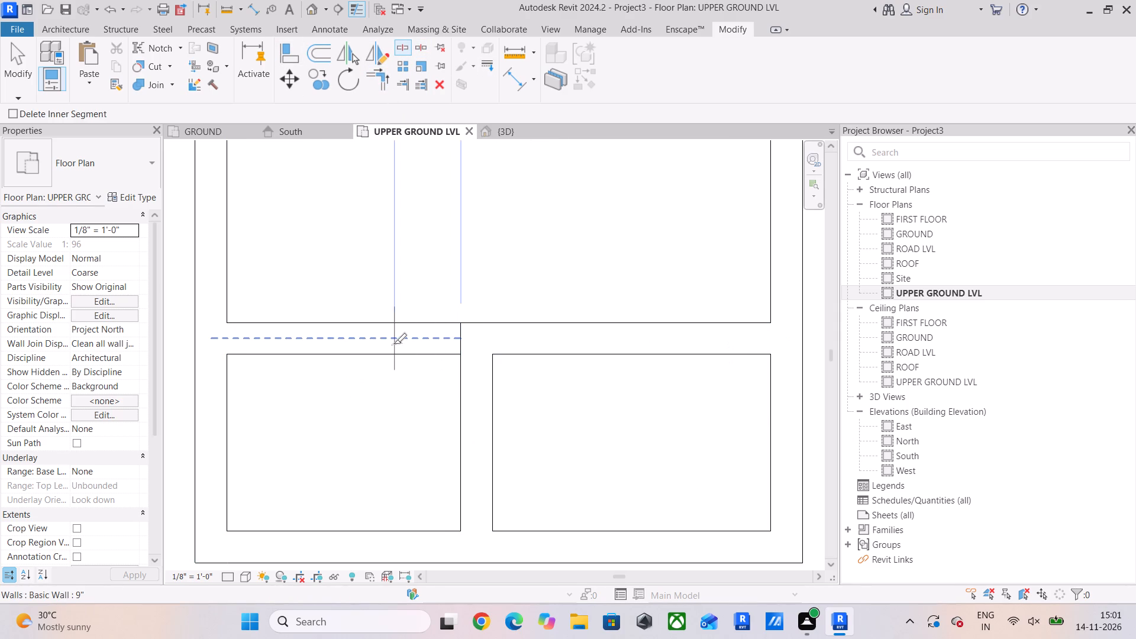
click(227, 336)
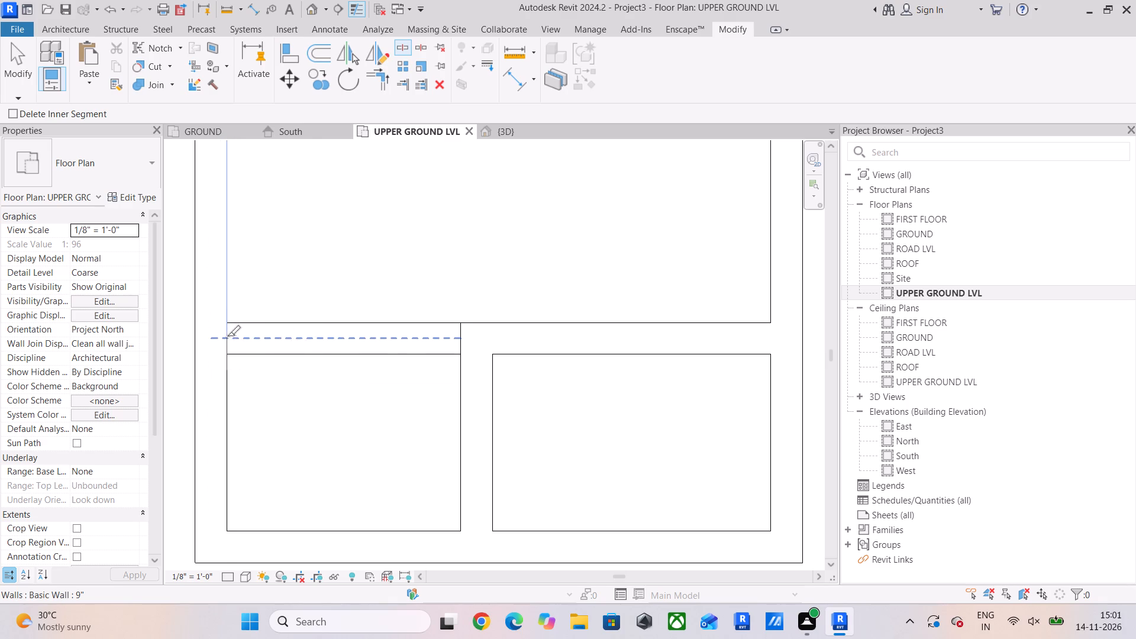
click(889, 582)
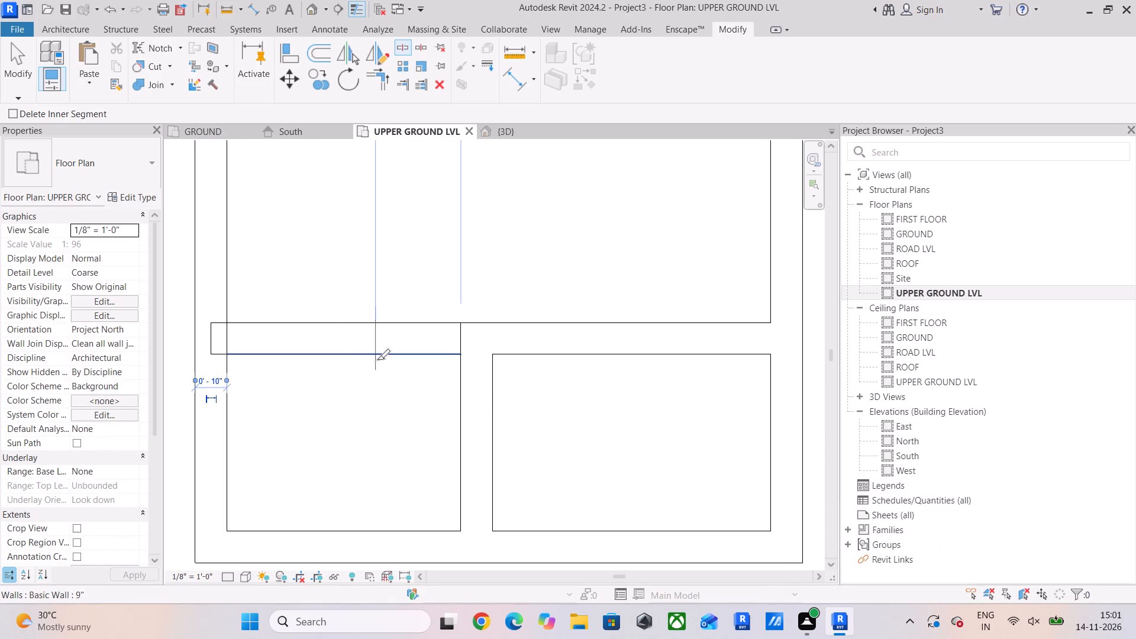
key(Escape)
key(Escape)
Delete the split-off wall segment north of the southwest room and its leftover stub in the west wall, unjoining elements.
click(348, 358)
key(Delete)
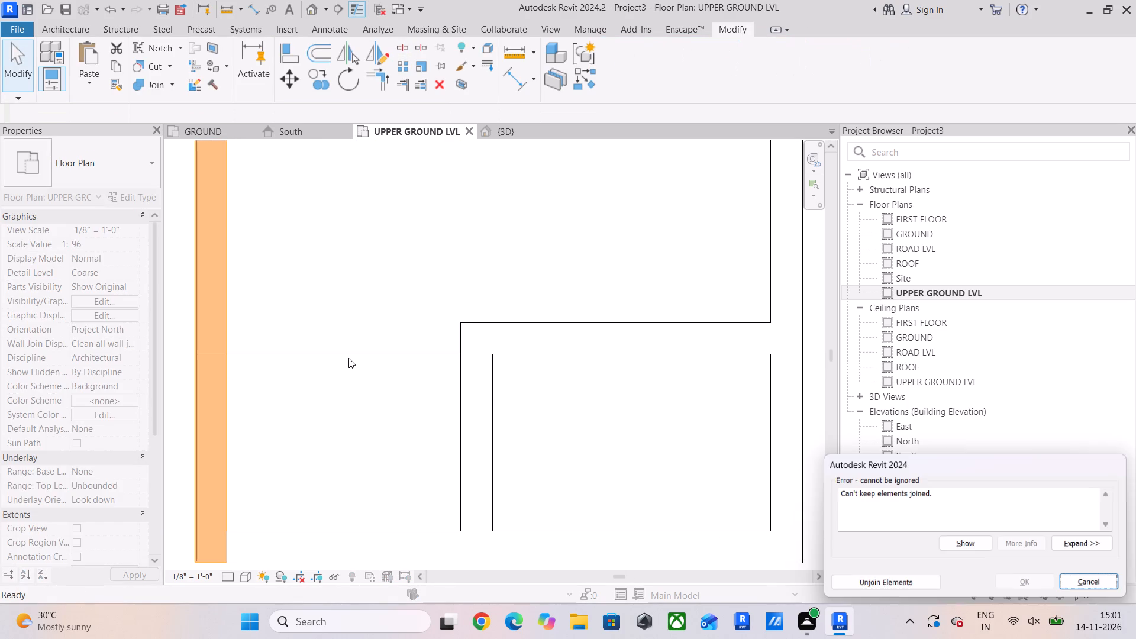
click(878, 582)
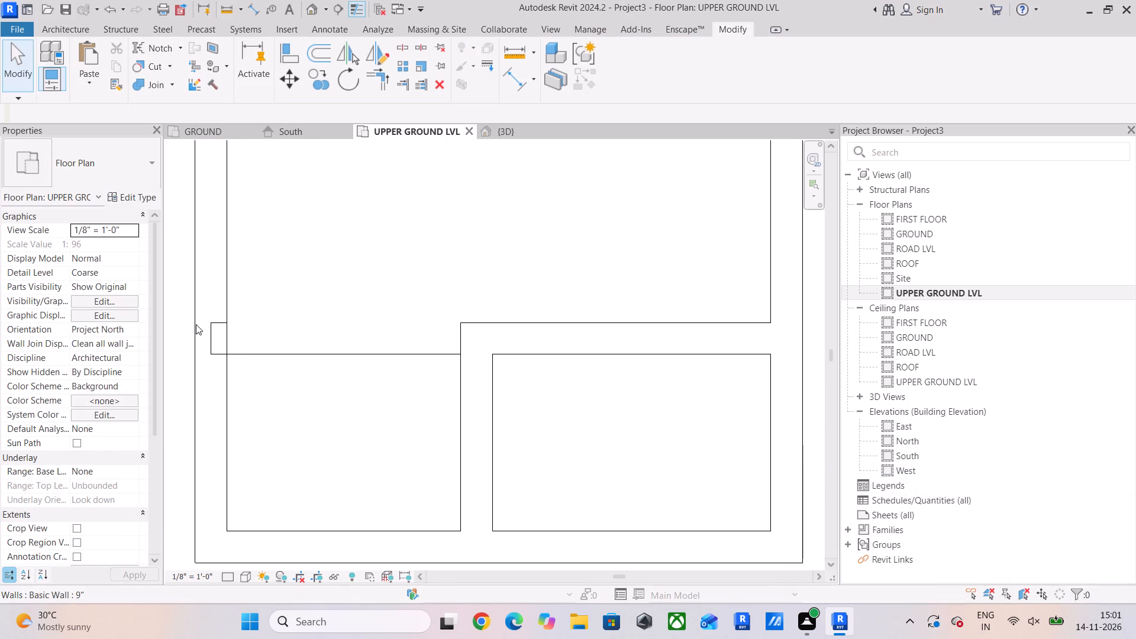
click(211, 331)
key(Delete)
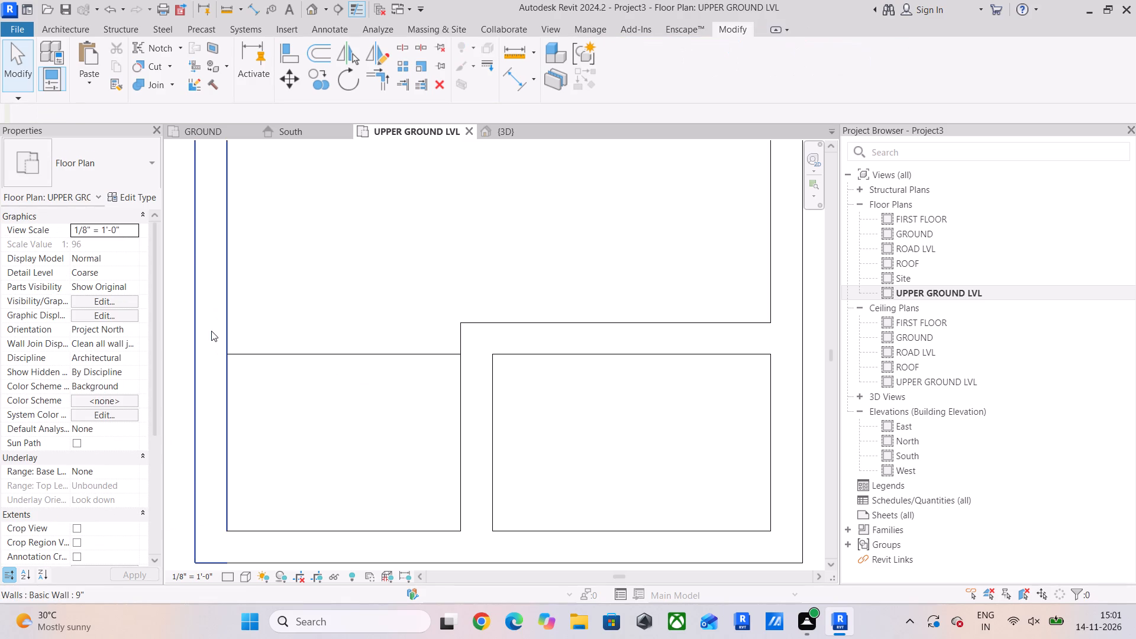
Delete the split face whose line runs along the southwest room's north edge.
click(392, 356)
scroll(392, 356, down, 5)
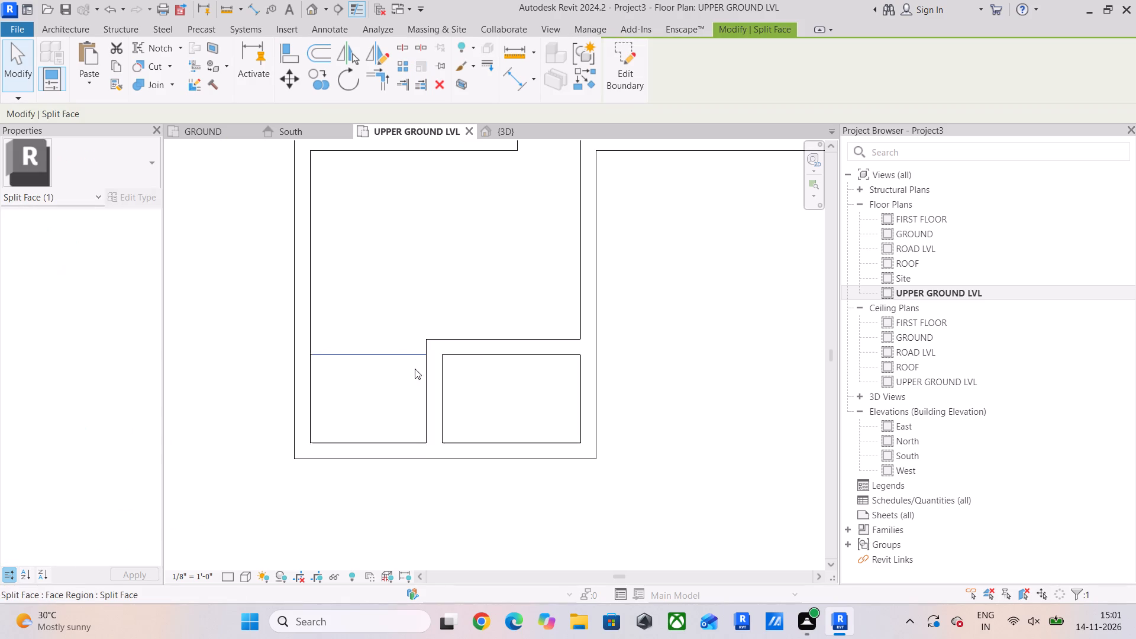
middle_drag(424, 375, 433, 420)
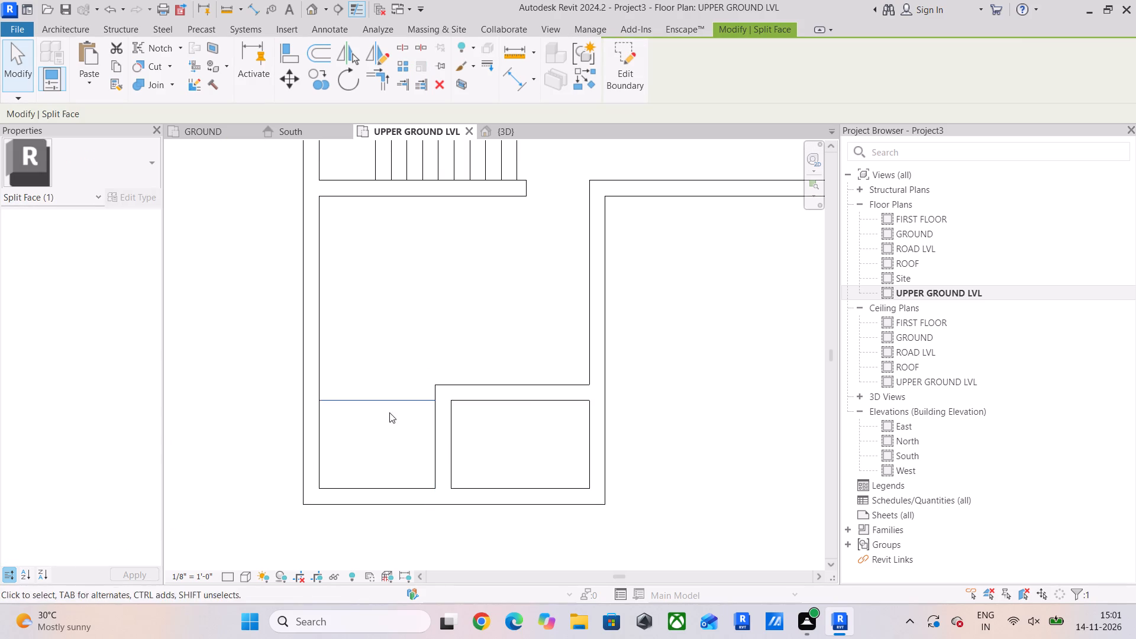
key(Escape)
key(Escape)
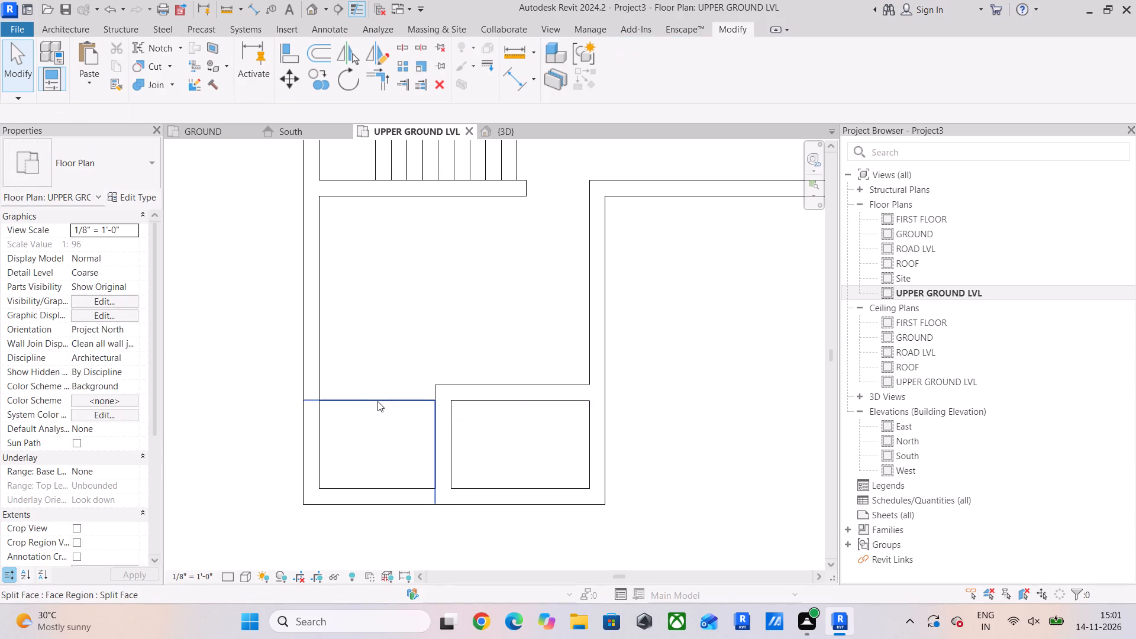
click(377, 401)
key(Delete)
Examine the whole UPPER GROUND LVL plan and the base walls under the southwest corner in the 3D view.
scroll(377, 399, down, 2)
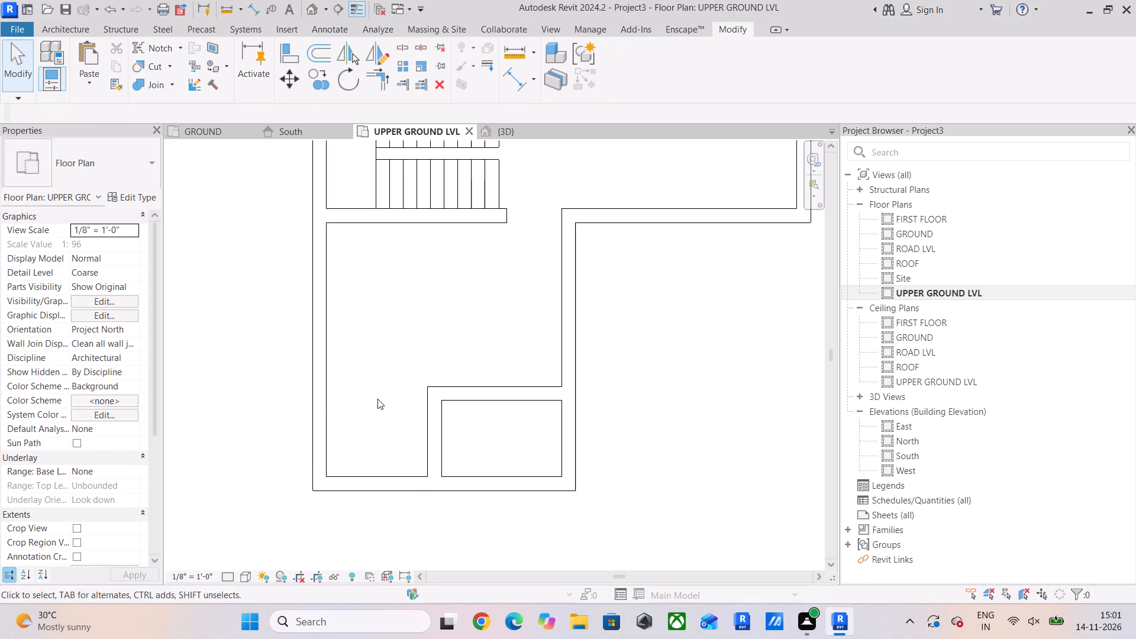
scroll(377, 399, down, 3)
scroll(469, 459, down, 5)
middle_drag(493, 461, 495, 471)
scroll(499, 360, up, 5)
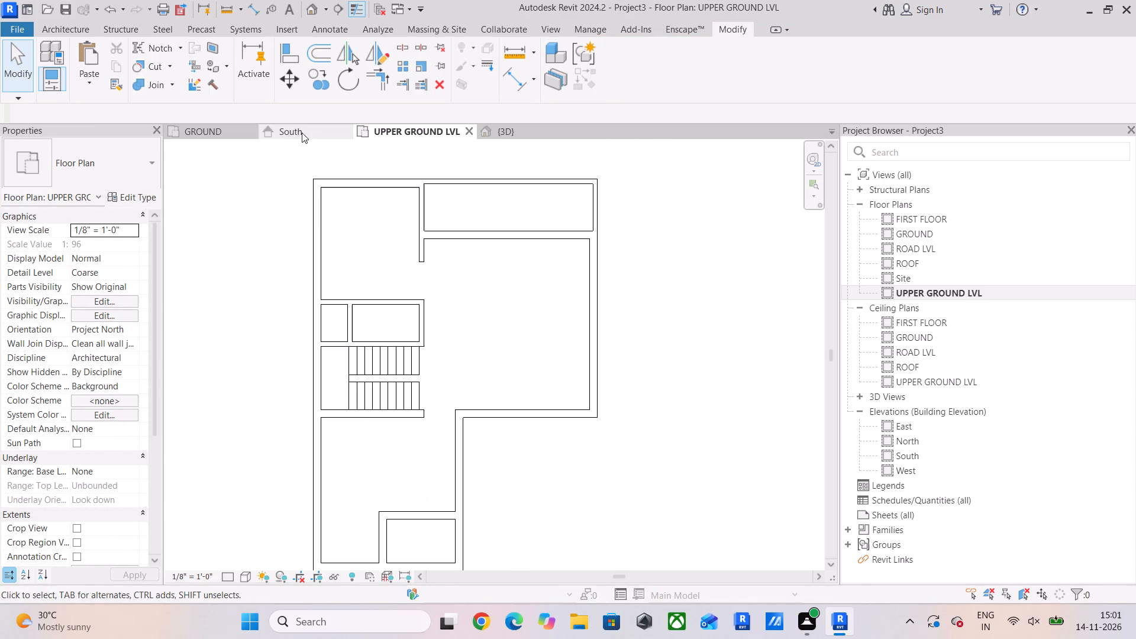
click(523, 135)
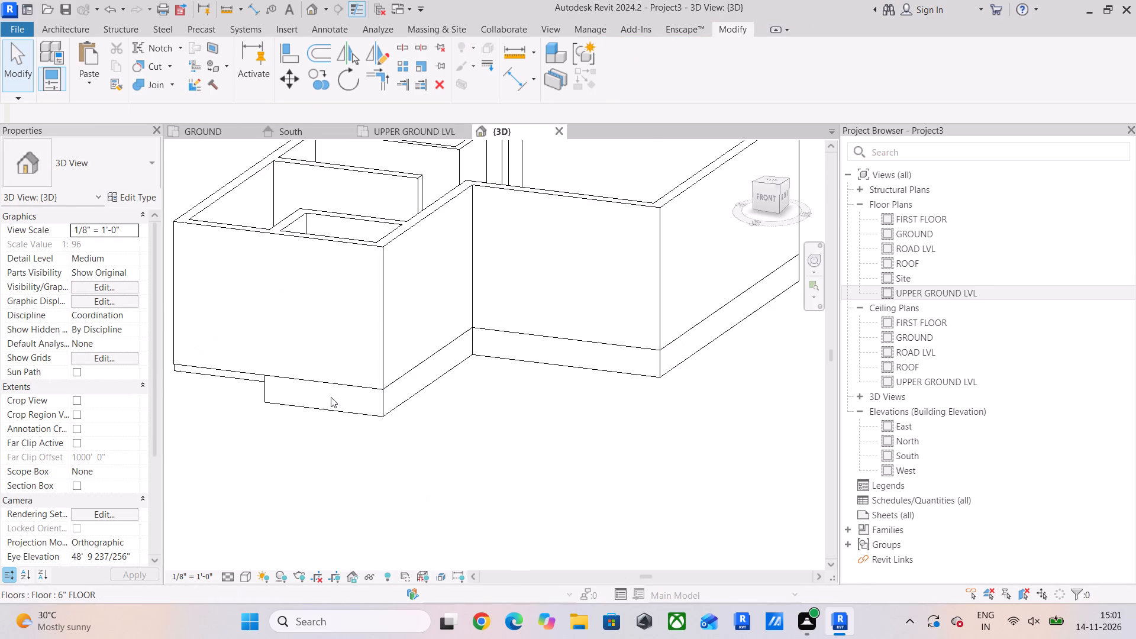
scroll(330, 409, down, 4)
shift+middle_drag(331, 414, 425, 388)
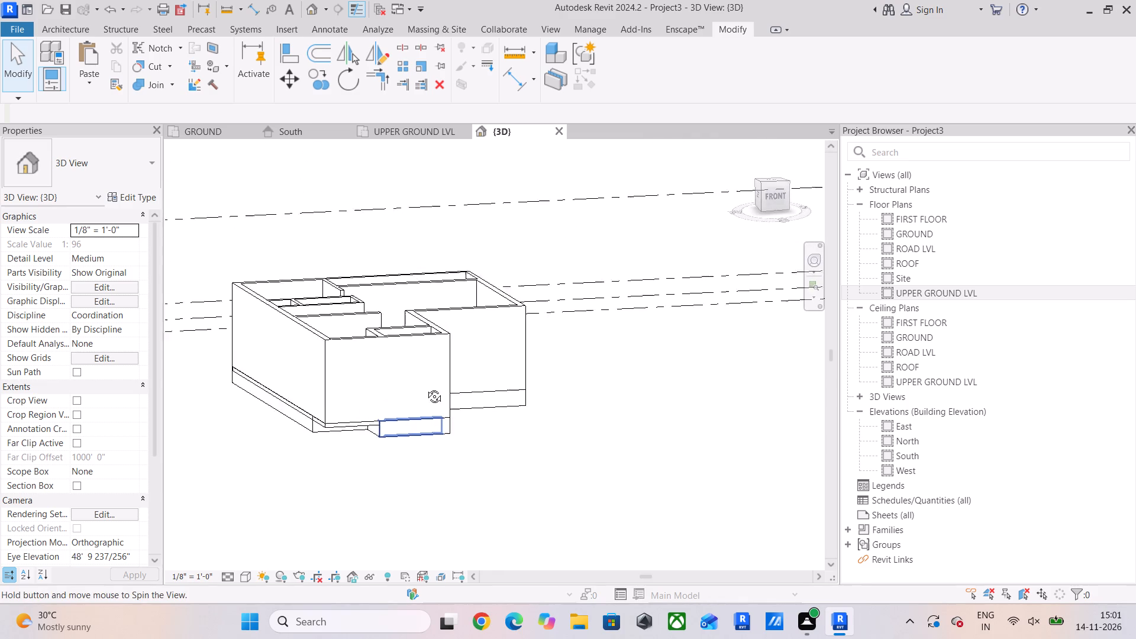
shift+middle_drag(425, 388, 438, 385)
scroll(401, 434, up, 5)
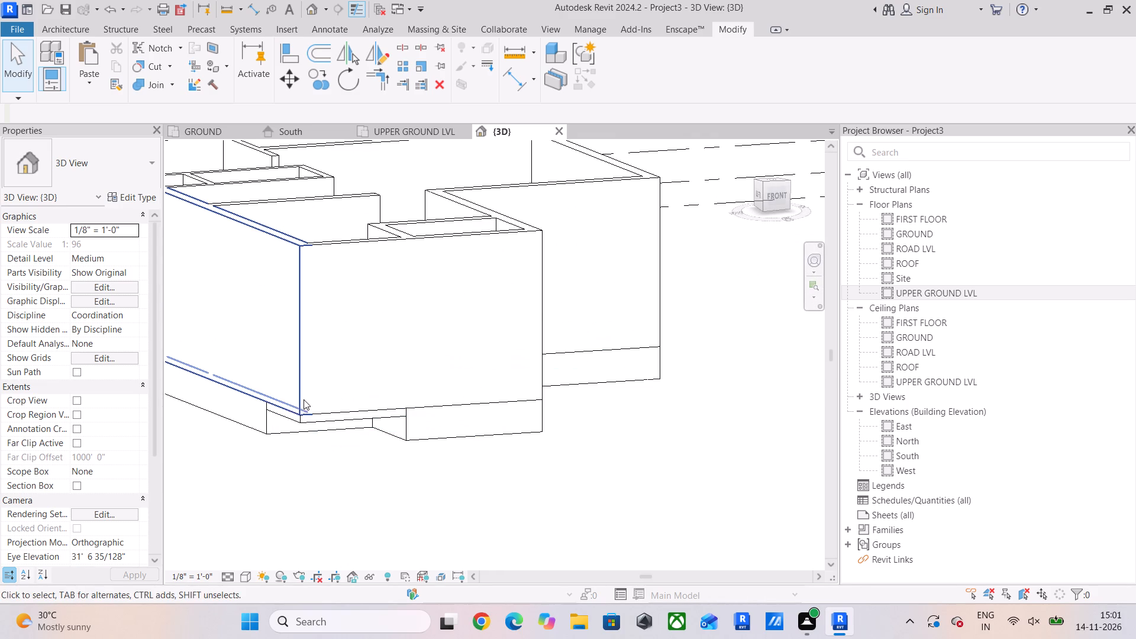
Delete the GROUND-level 9" wall running along the north side of the two small south rooms in the GROUND plan.
click(283, 431)
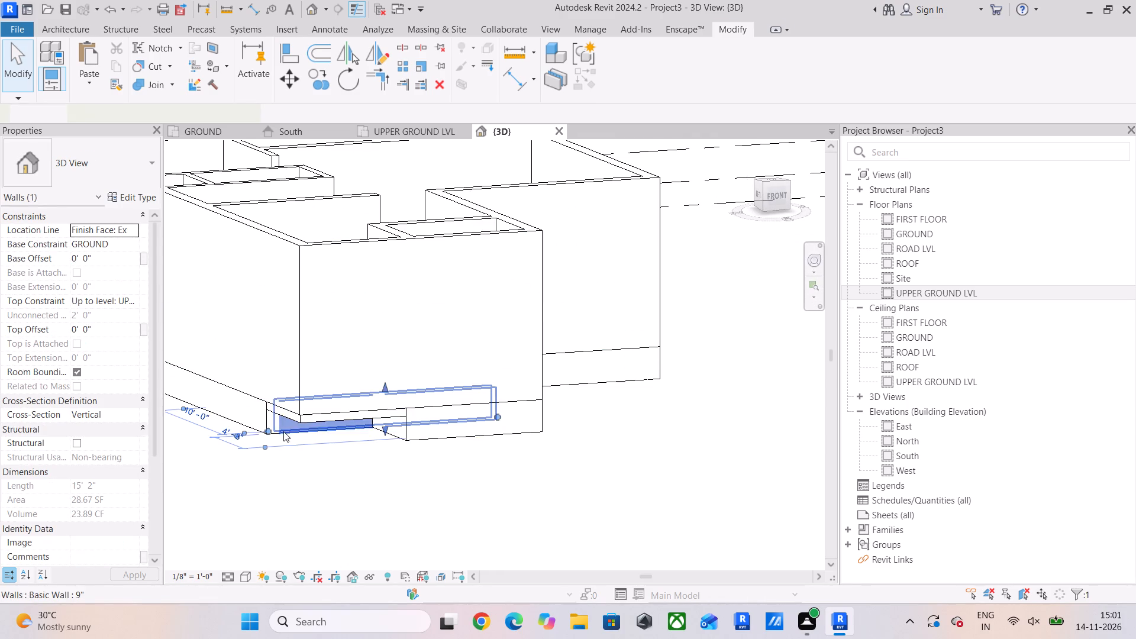
click(204, 135)
scroll(428, 386, down, 3)
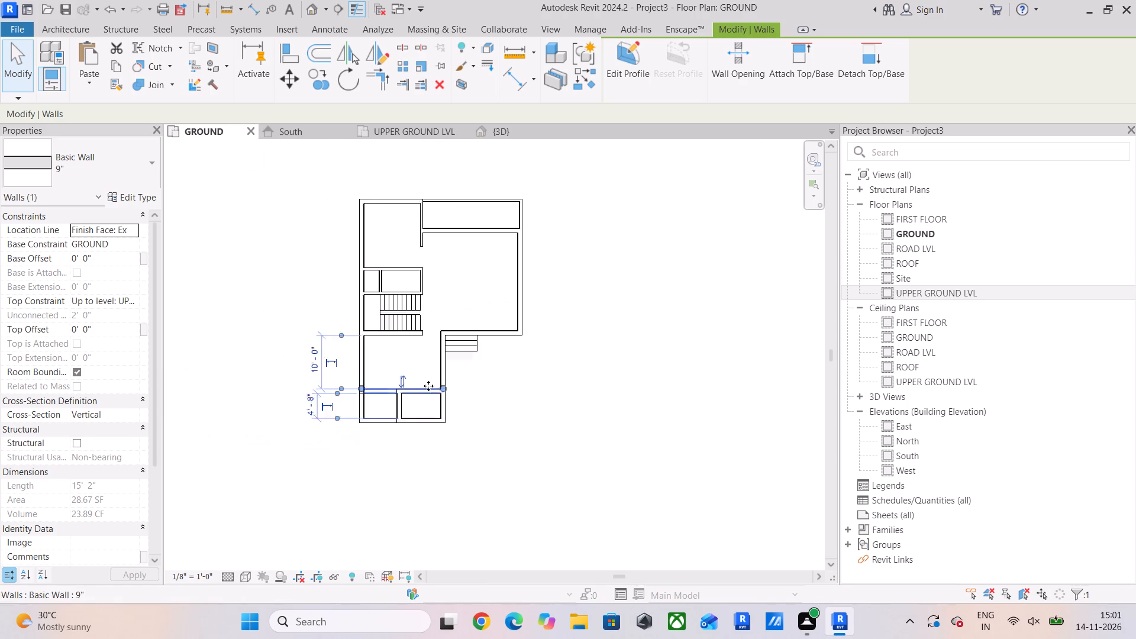
scroll(377, 435, up, 6)
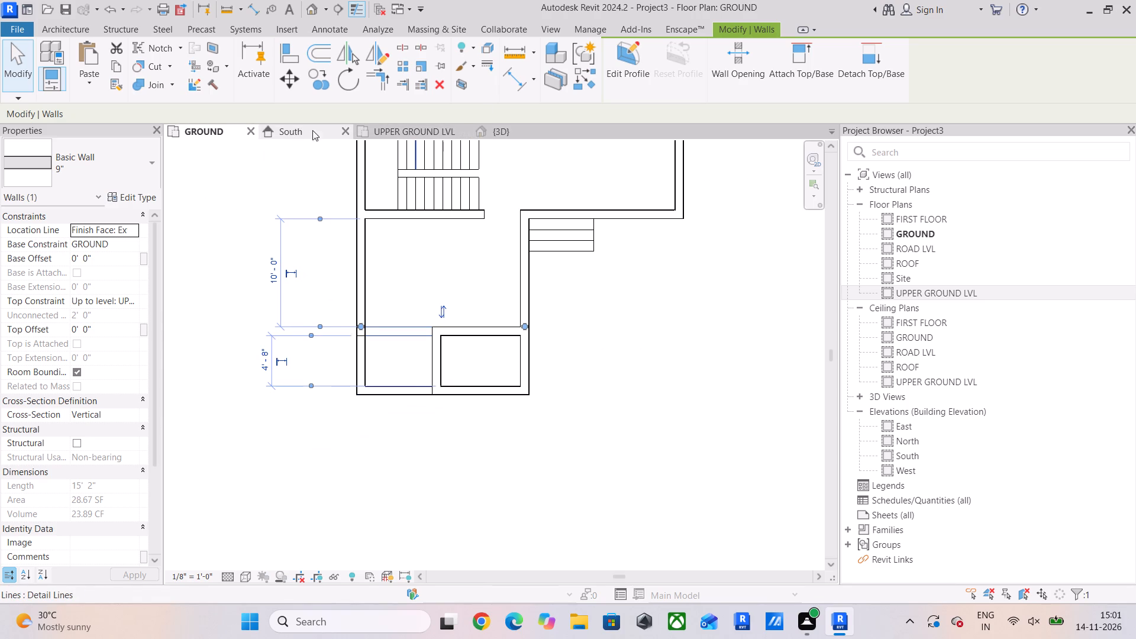
scroll(386, 349, up, 5)
scroll(436, 388, up, 3)
key(Escape)
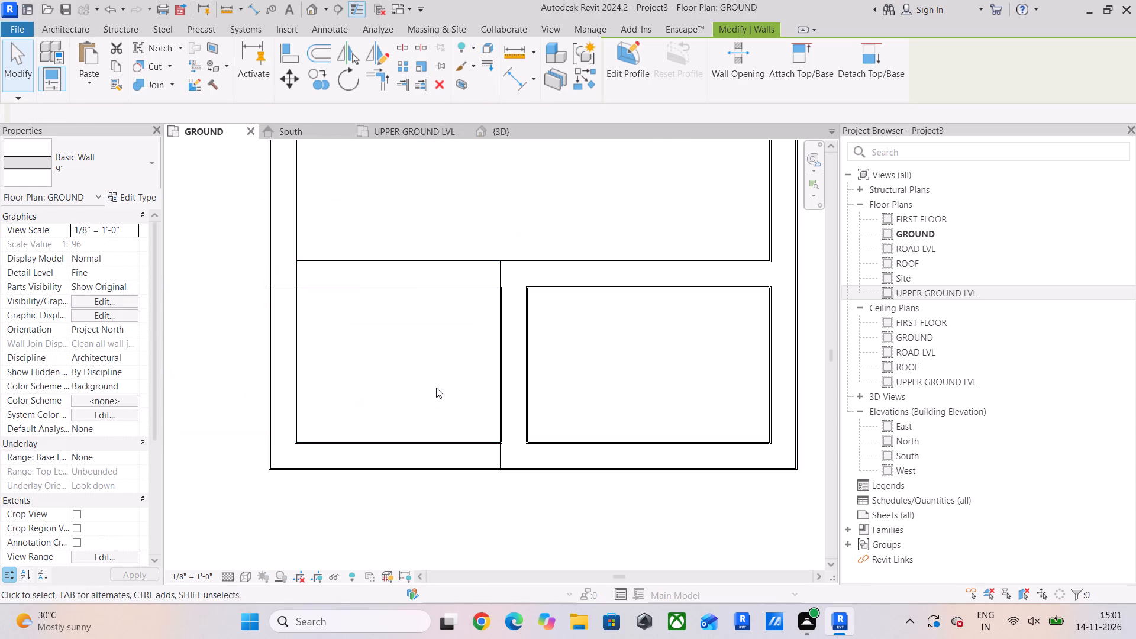
key(Escape)
click(415, 282)
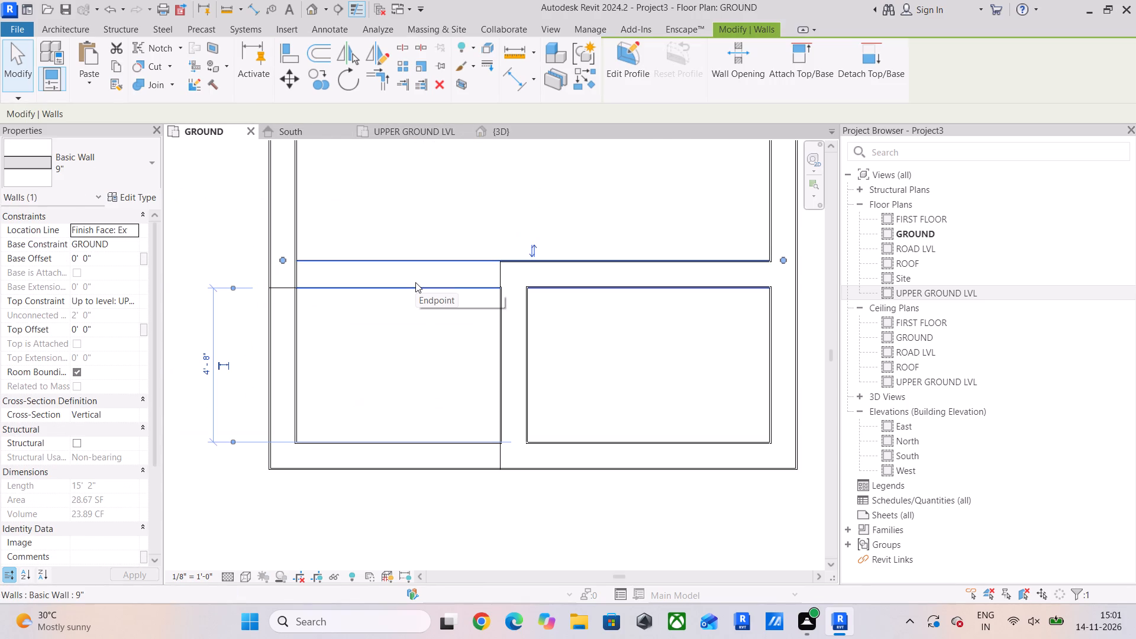
key(Delete)
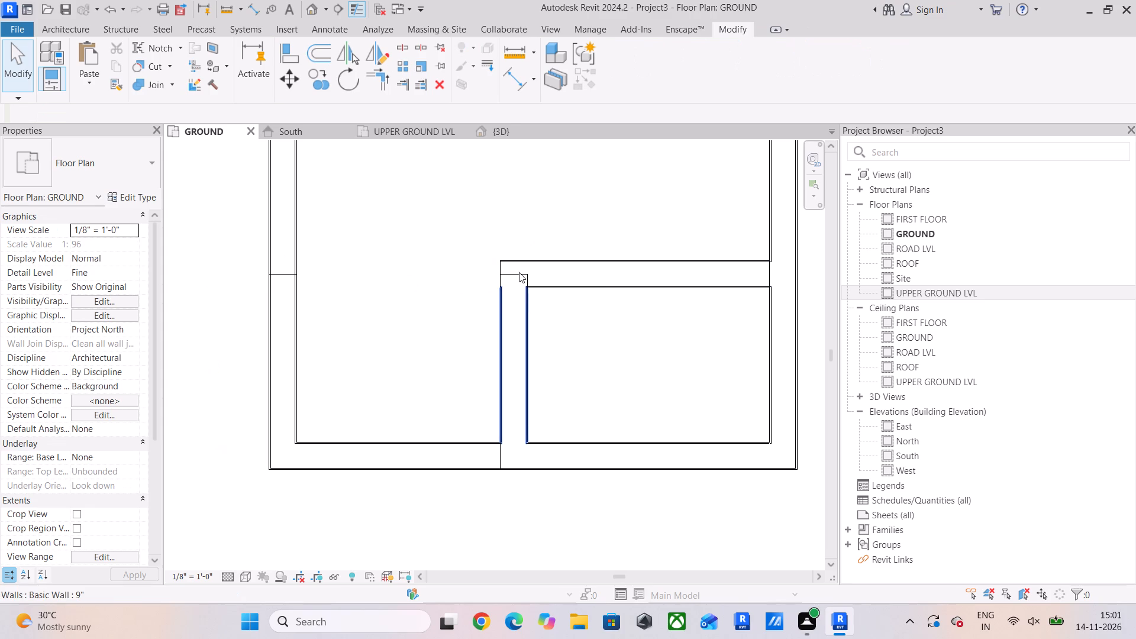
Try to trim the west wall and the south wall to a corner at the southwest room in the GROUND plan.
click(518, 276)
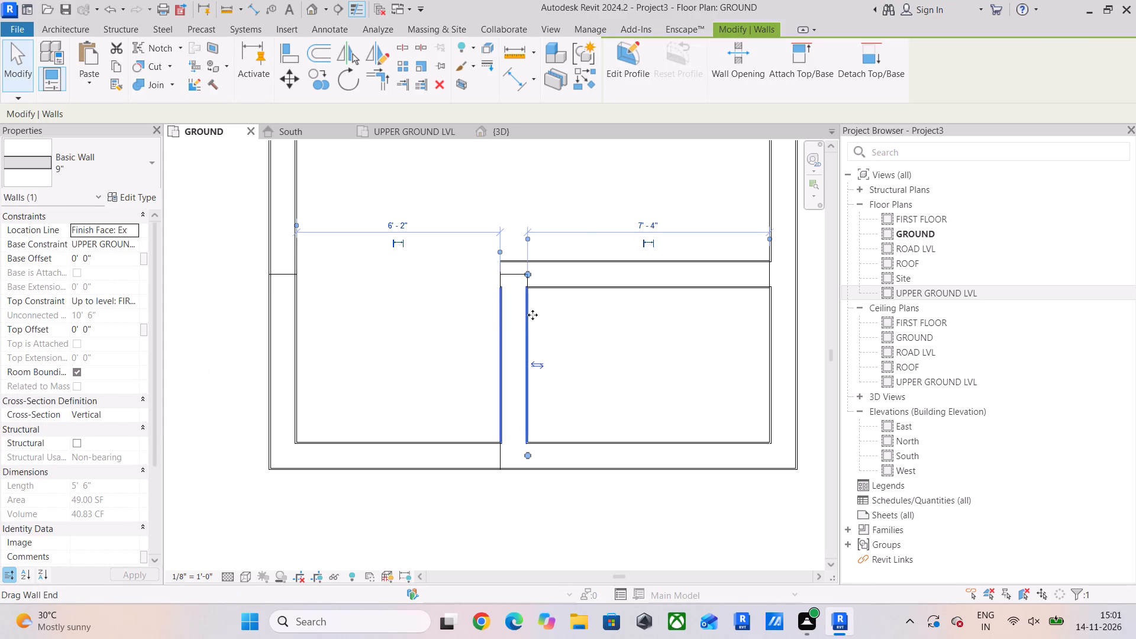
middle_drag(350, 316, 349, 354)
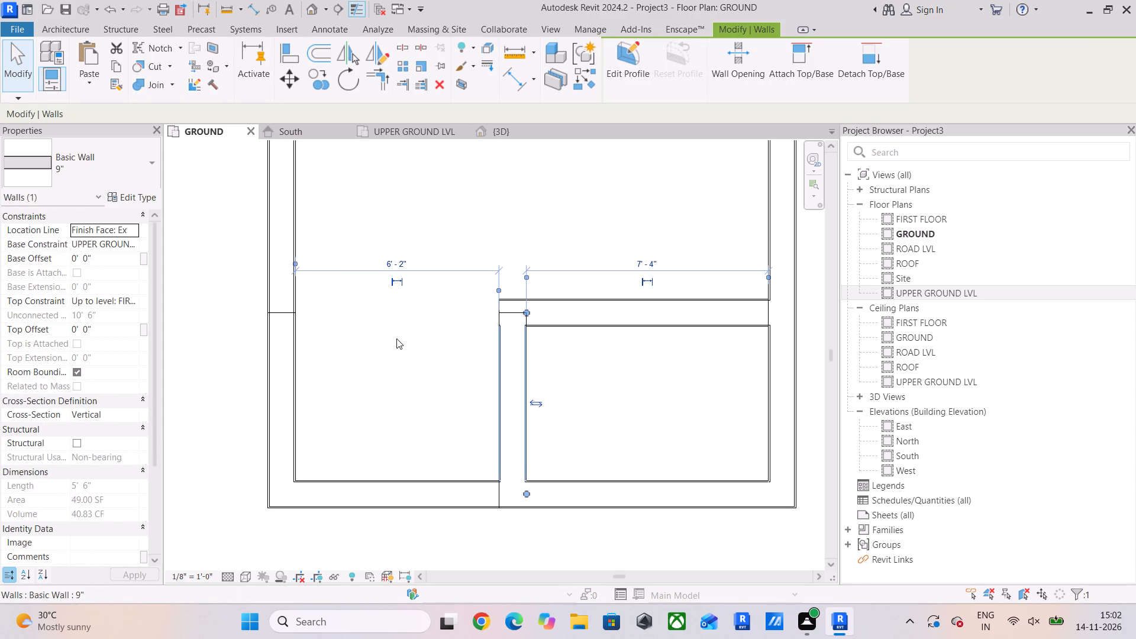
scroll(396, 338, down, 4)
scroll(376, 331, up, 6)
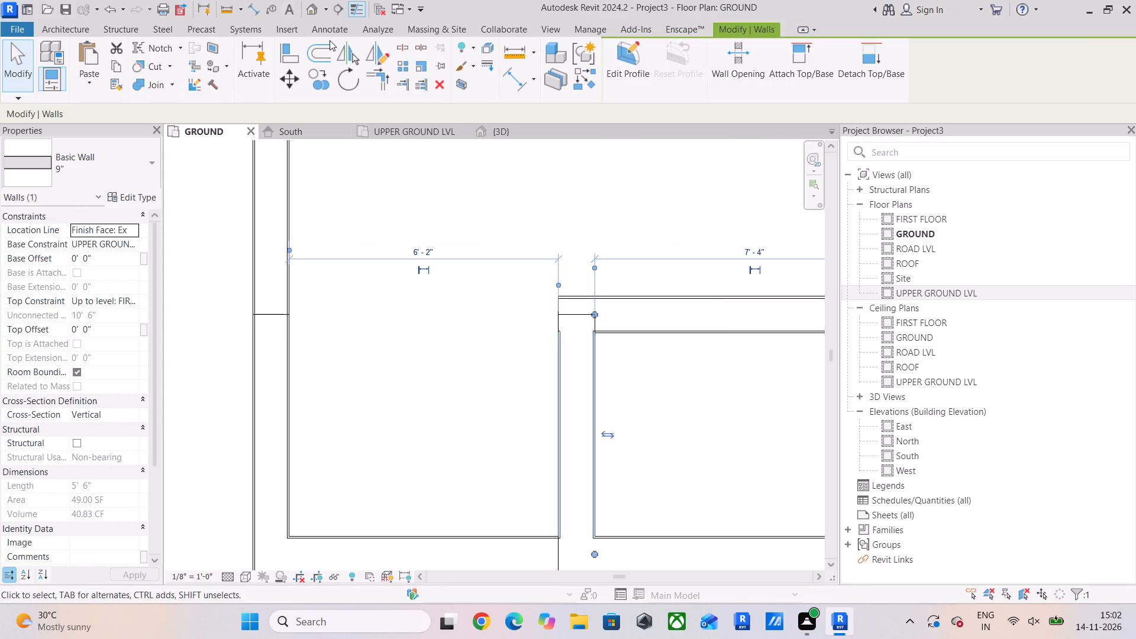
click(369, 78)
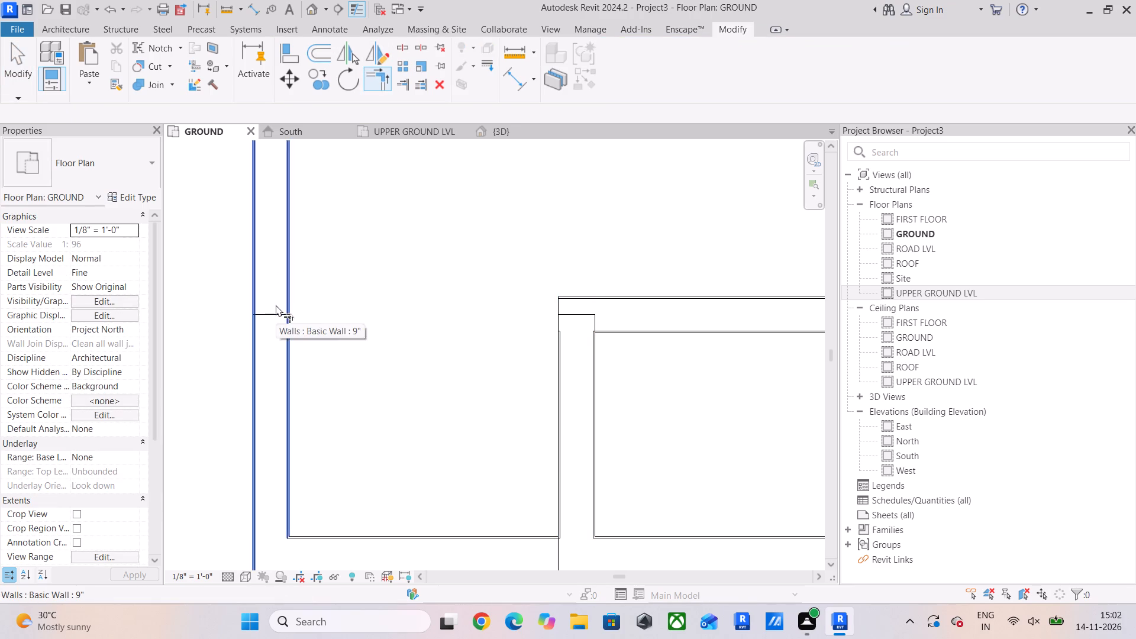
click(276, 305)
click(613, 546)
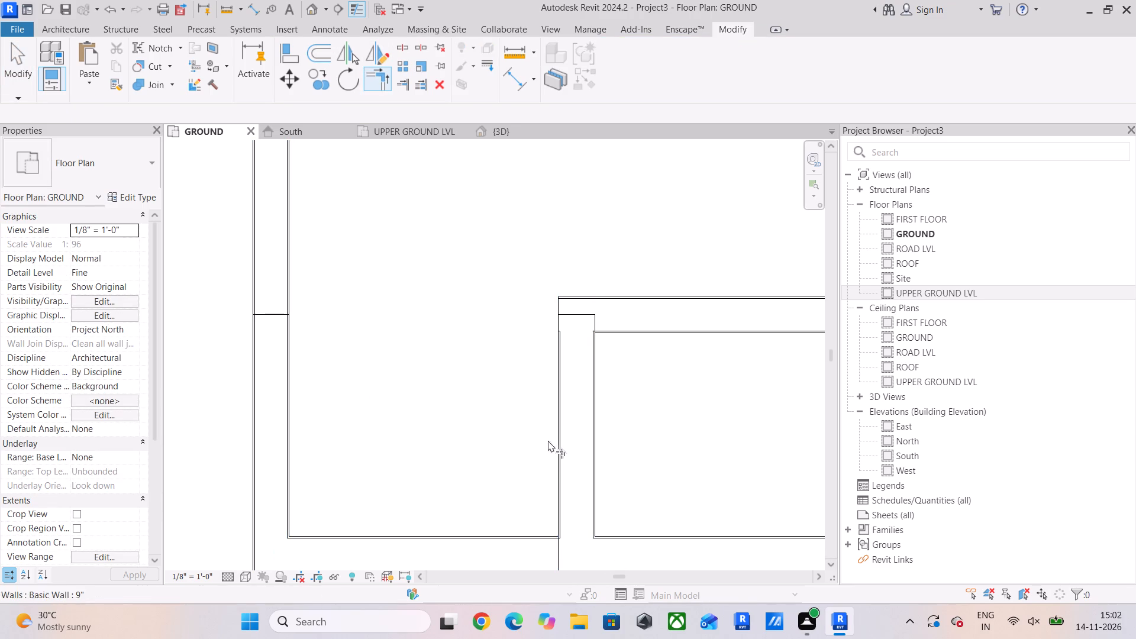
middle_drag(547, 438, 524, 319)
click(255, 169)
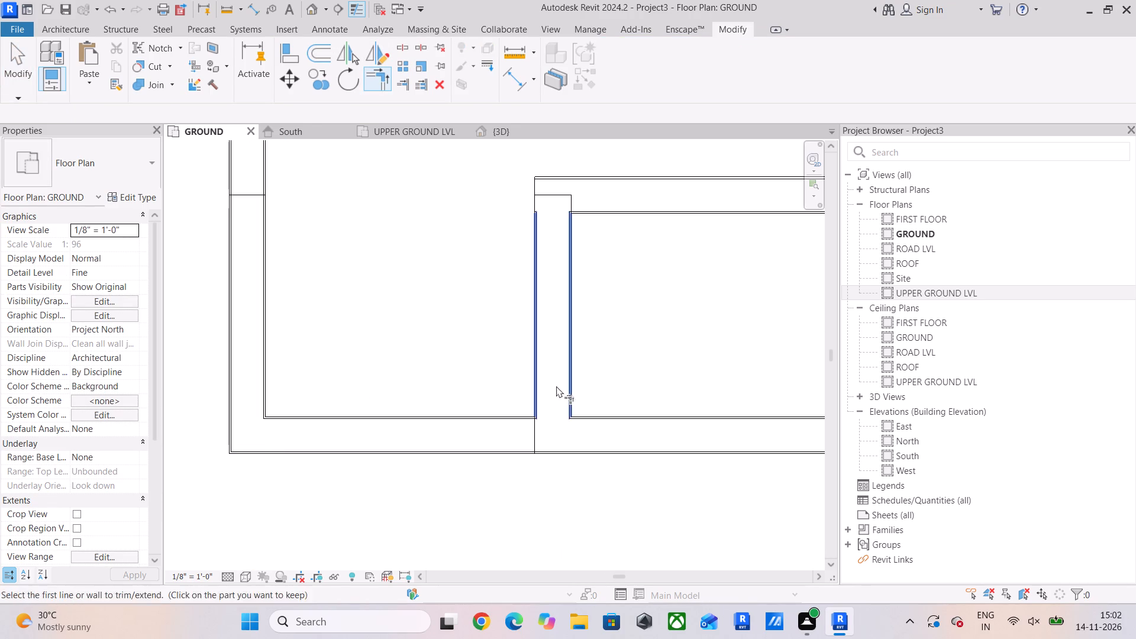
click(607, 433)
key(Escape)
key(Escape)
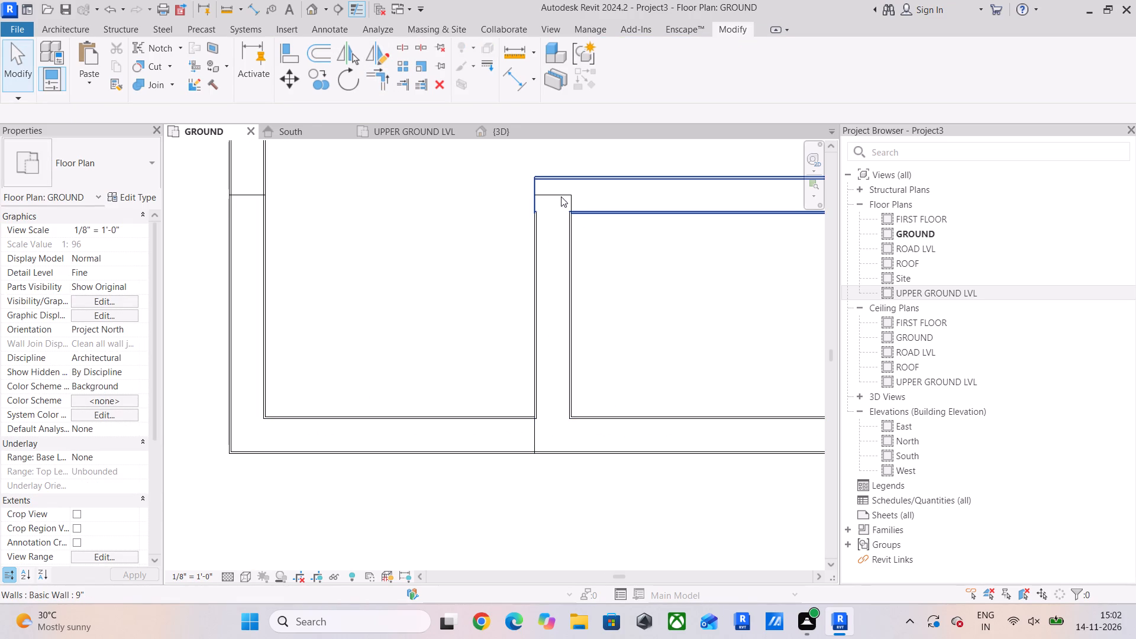
Trim the partition between the two small south rooms and the southeast room's north wall to a clean corner.
middle_drag(570, 196, 390, 299)
scroll(528, 292, down, 3)
scroll(408, 295, up, 5)
click(383, 72)
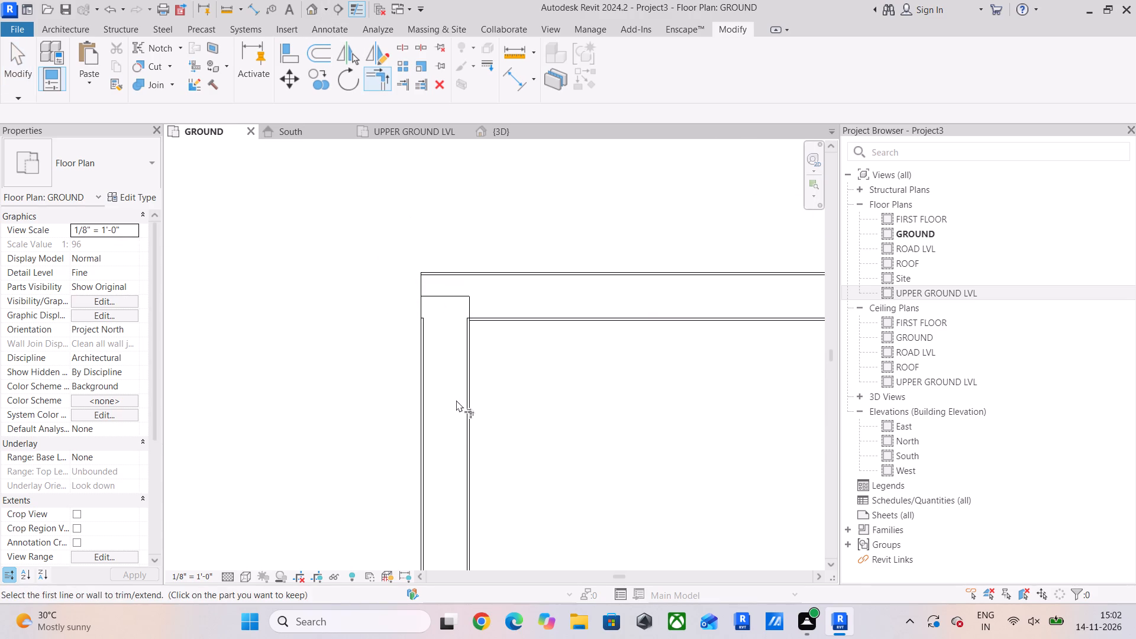
click(456, 400)
click(466, 389)
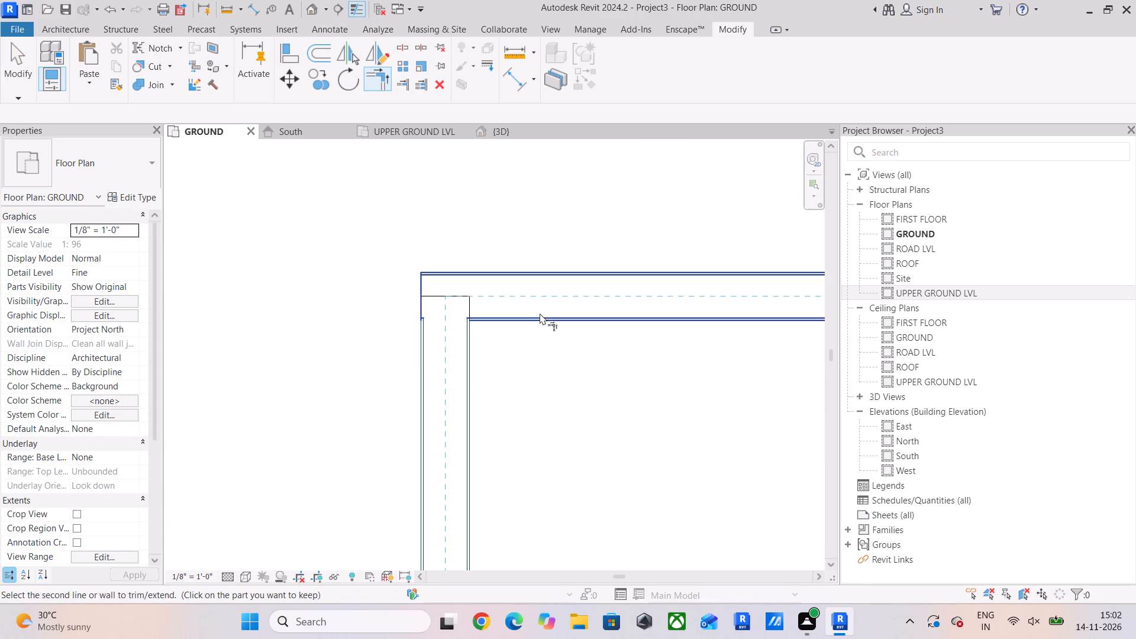
click(540, 313)
scroll(507, 315, down, 3)
key(Escape)
scroll(480, 306, up, 6)
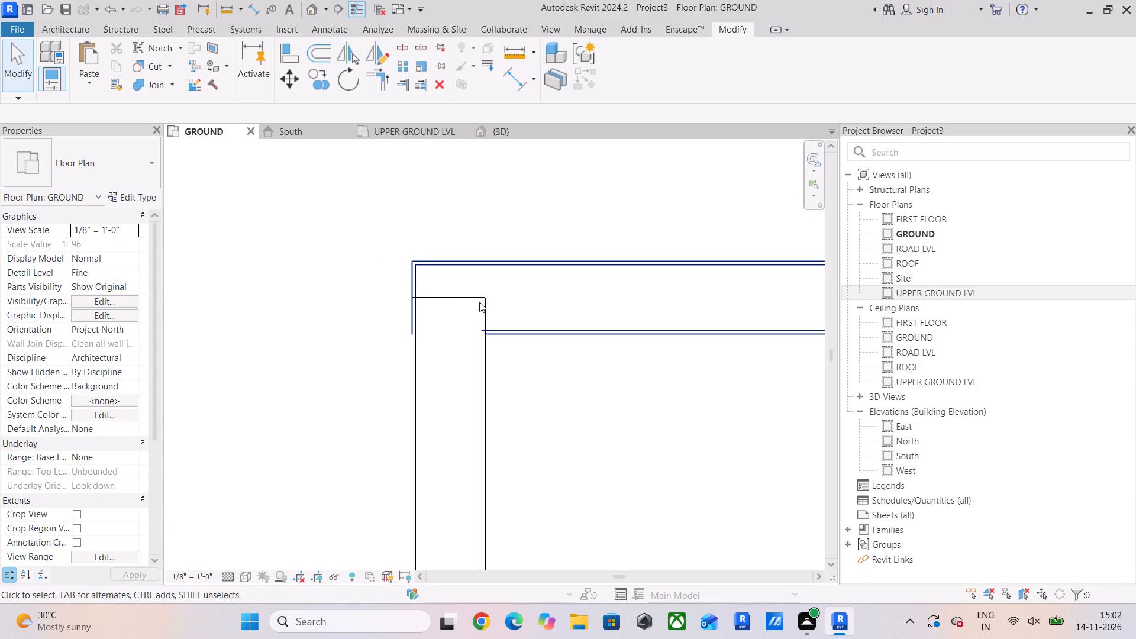
Examine the GROUND-level partition between the two small south rooms against the UPPER GROUND LVL plan.
click(488, 318)
scroll(482, 316, down, 7)
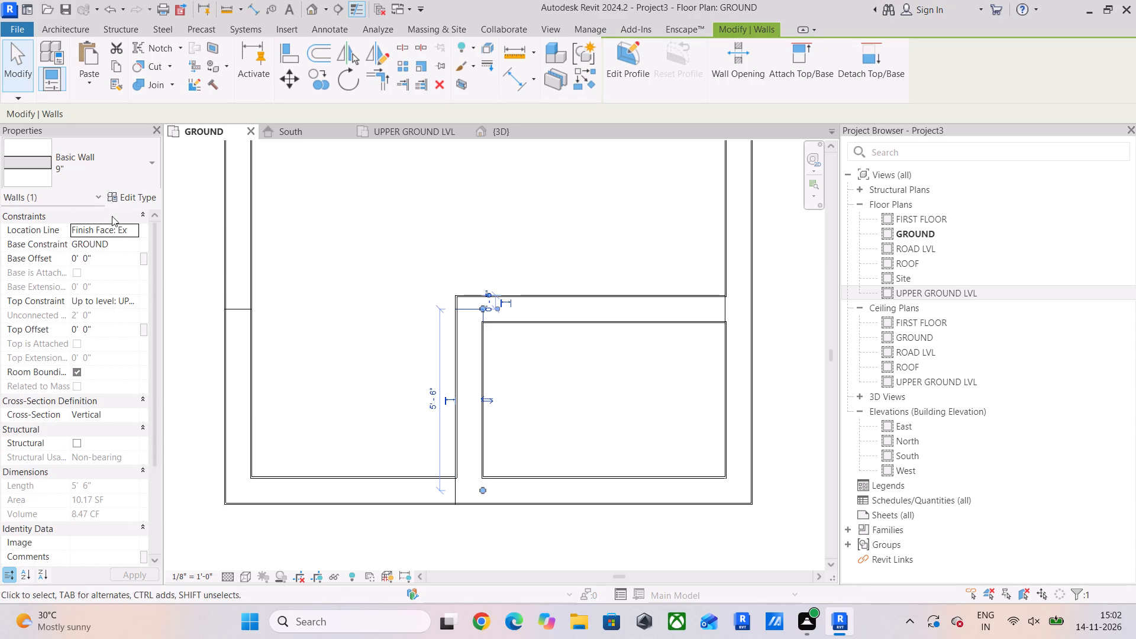
scroll(126, 236, up, 5)
scroll(228, 185, down, 6)
click(430, 134)
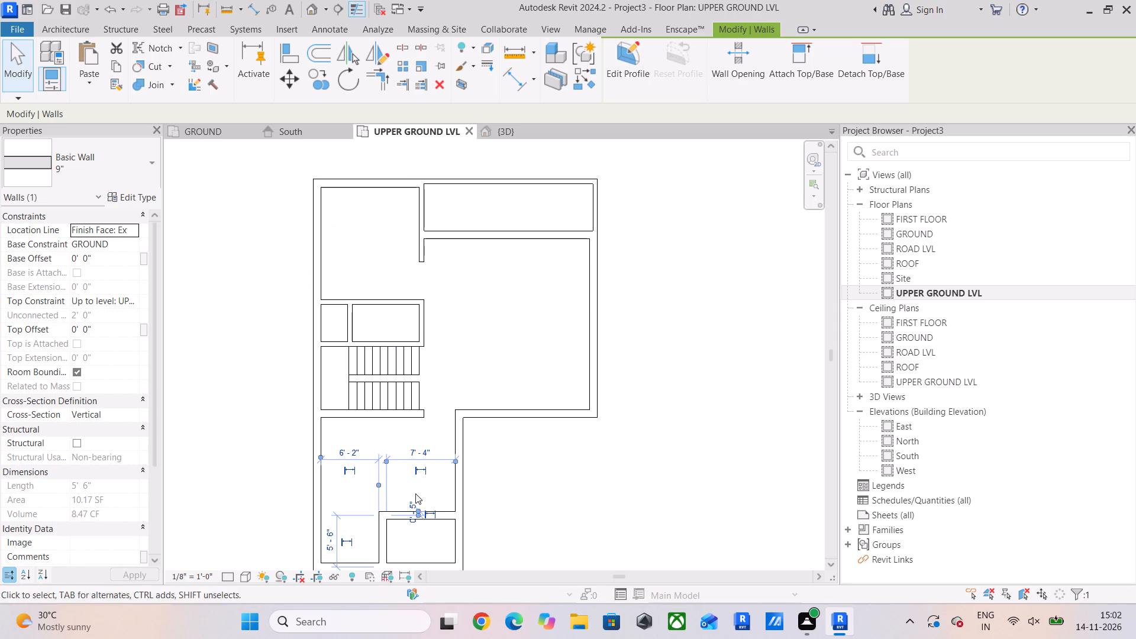
middle_drag(415, 493, 443, 346)
scroll(422, 385, up, 8)
click(202, 130)
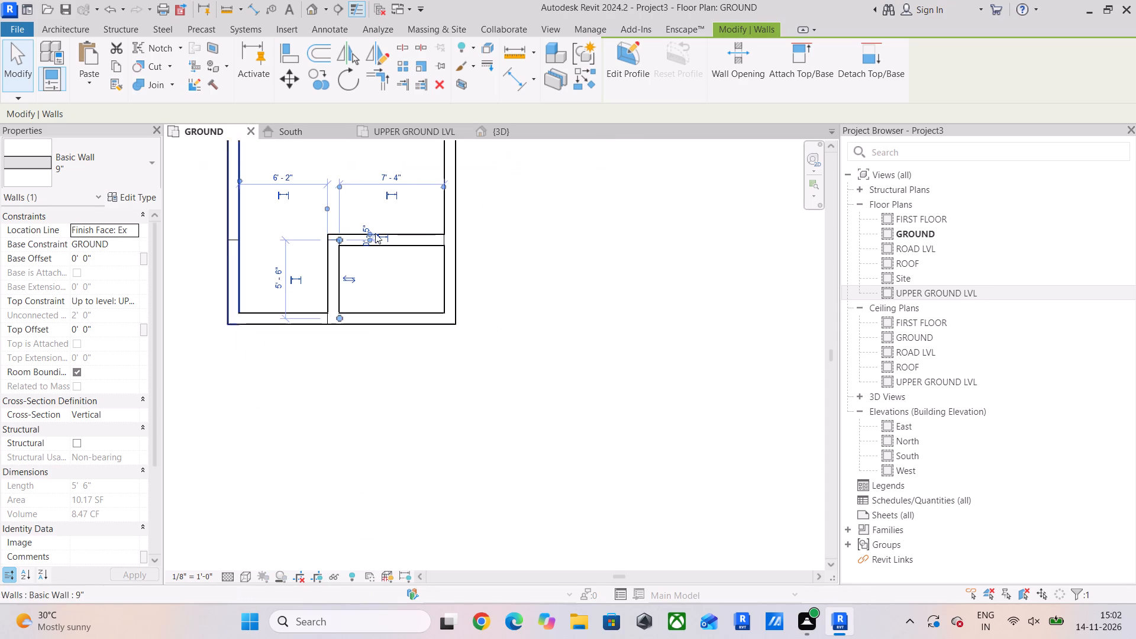
scroll(470, 256, down, 5)
scroll(373, 283, up, 10)
middle_drag(380, 305, 368, 389)
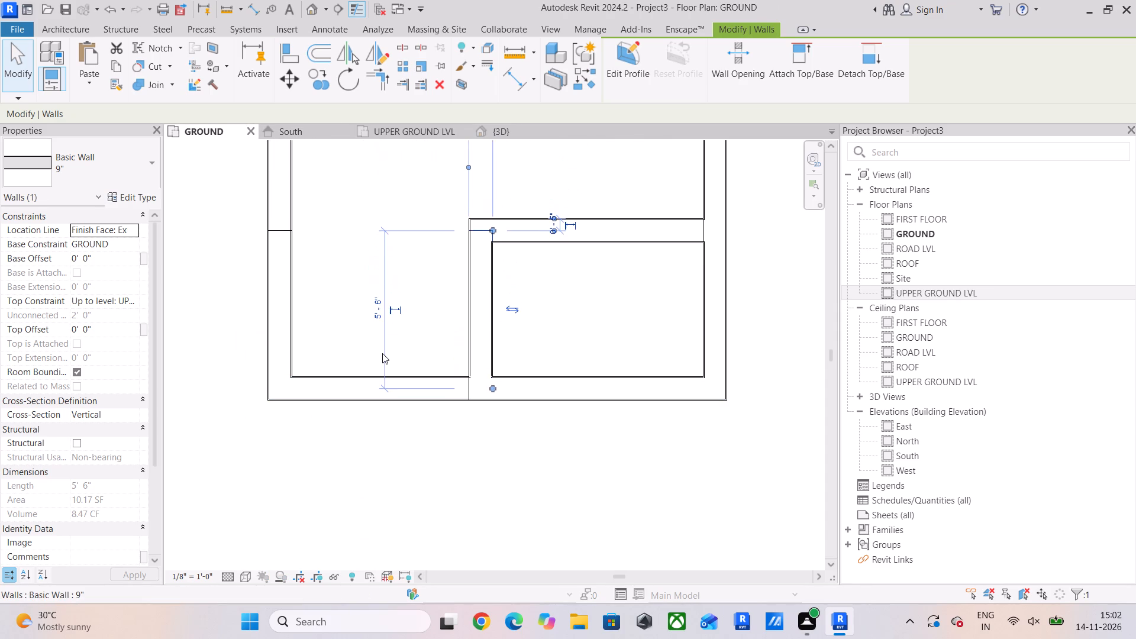
scroll(326, 227, up, 5)
key(Escape)
key(Escape)
key(Escape)
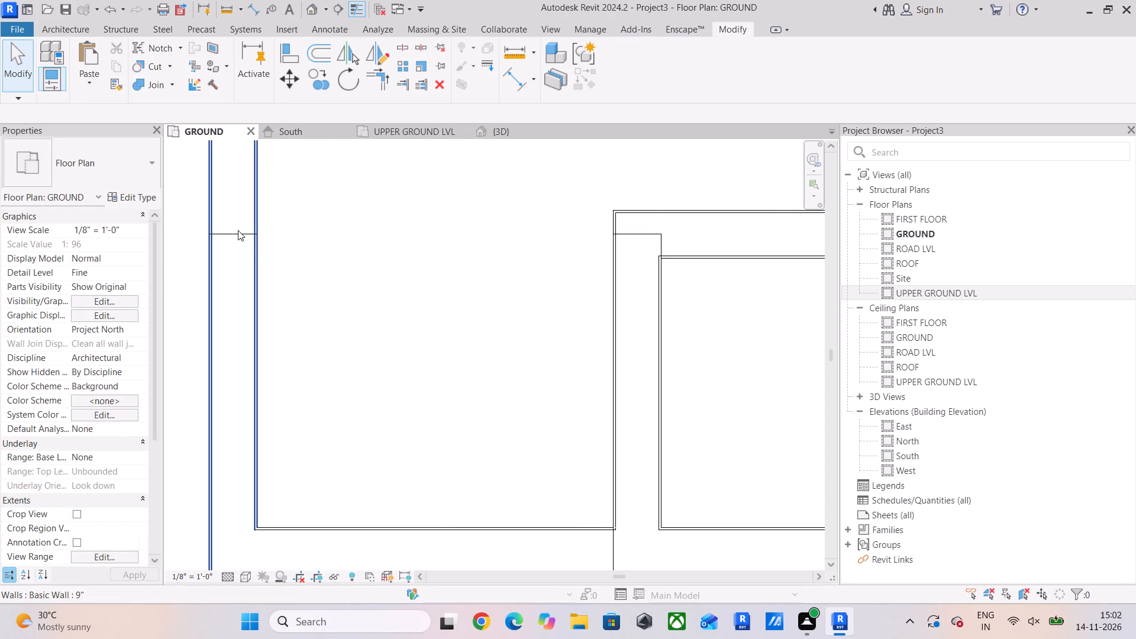
In the 3D view, trim the GROUND-level west and south base walls to meet at the house's southwest corner.
scroll(238, 230, up, 5)
click(238, 237)
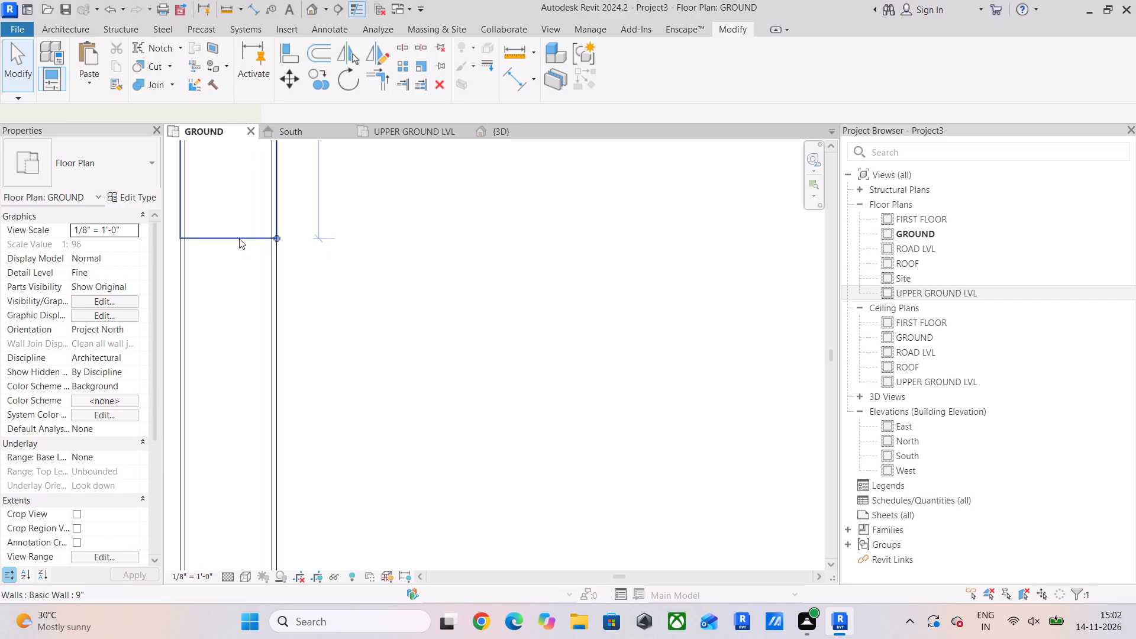
scroll(360, 265, down, 15)
middle_drag(408, 279, 427, 331)
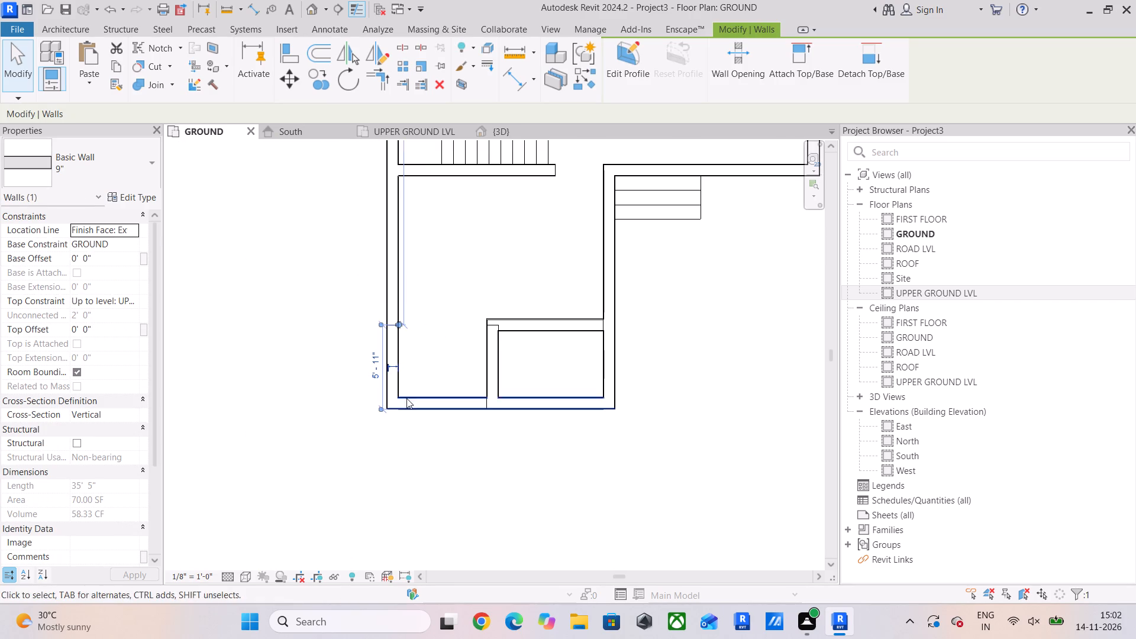
click(506, 131)
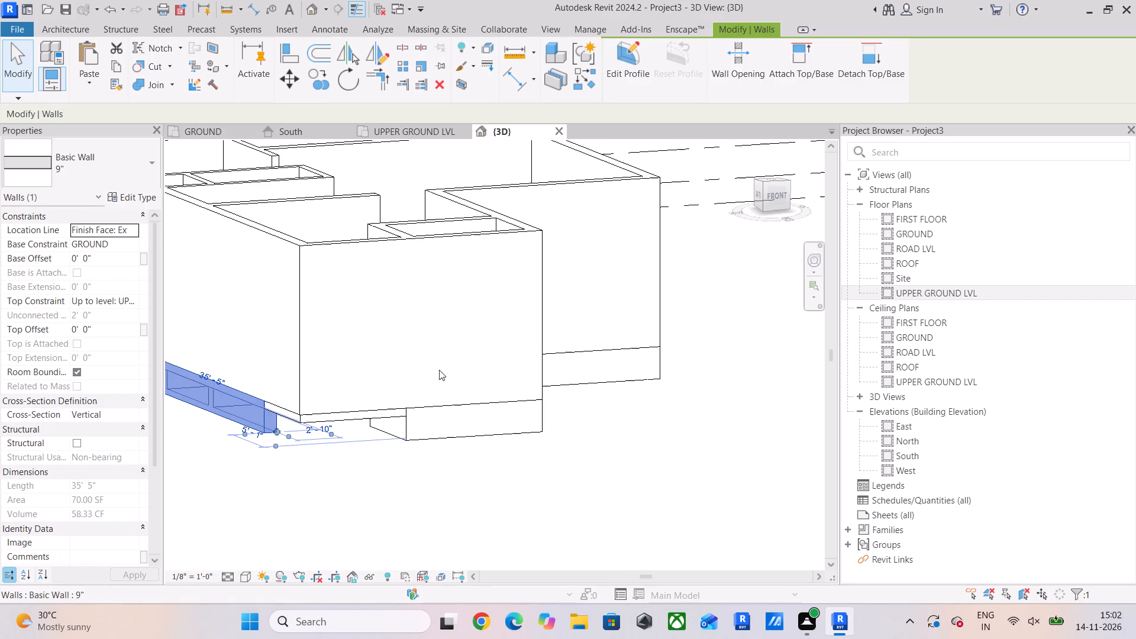
middle_drag(435, 407, 537, 355)
shift+middle_drag(472, 405, 502, 376)
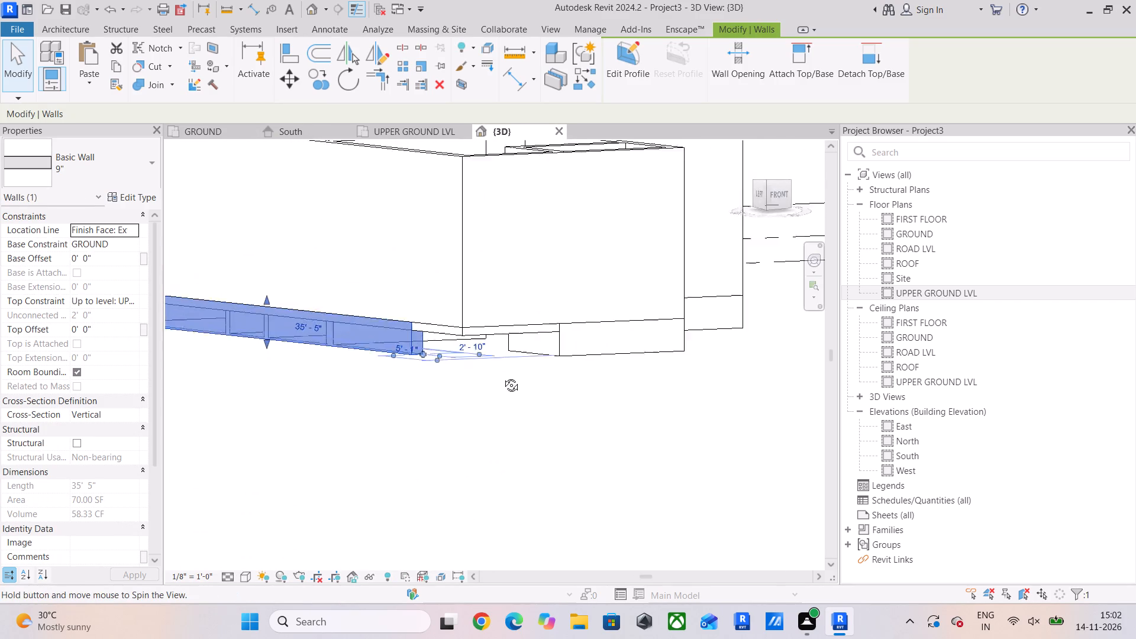
shift+middle_drag(502, 376, 522, 382)
click(379, 75)
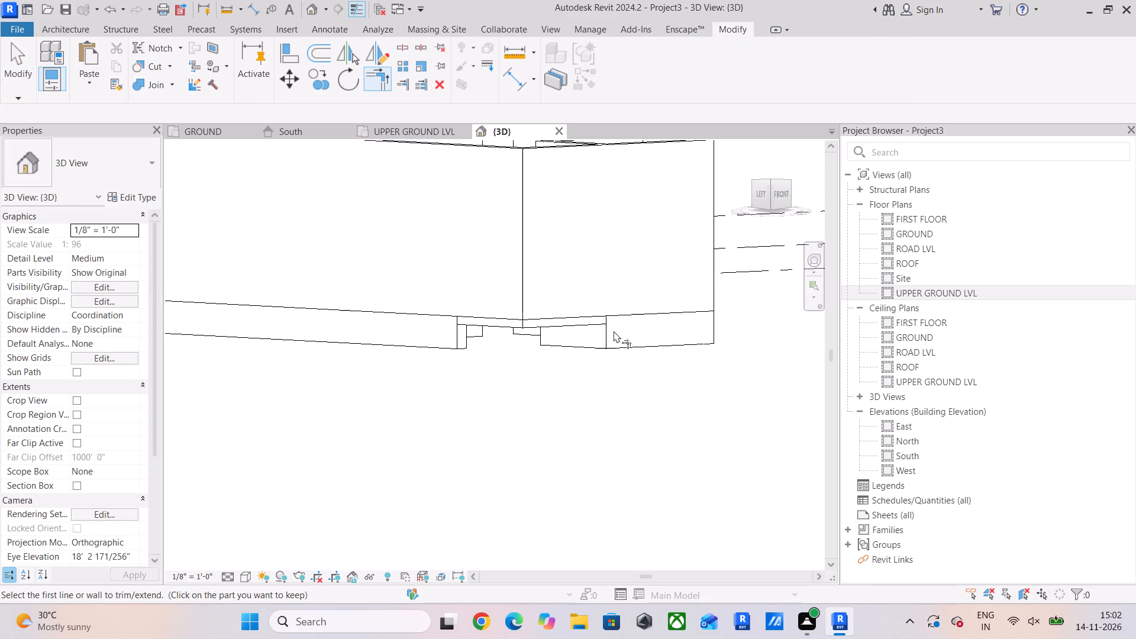
click(610, 338)
click(451, 340)
key(Escape)
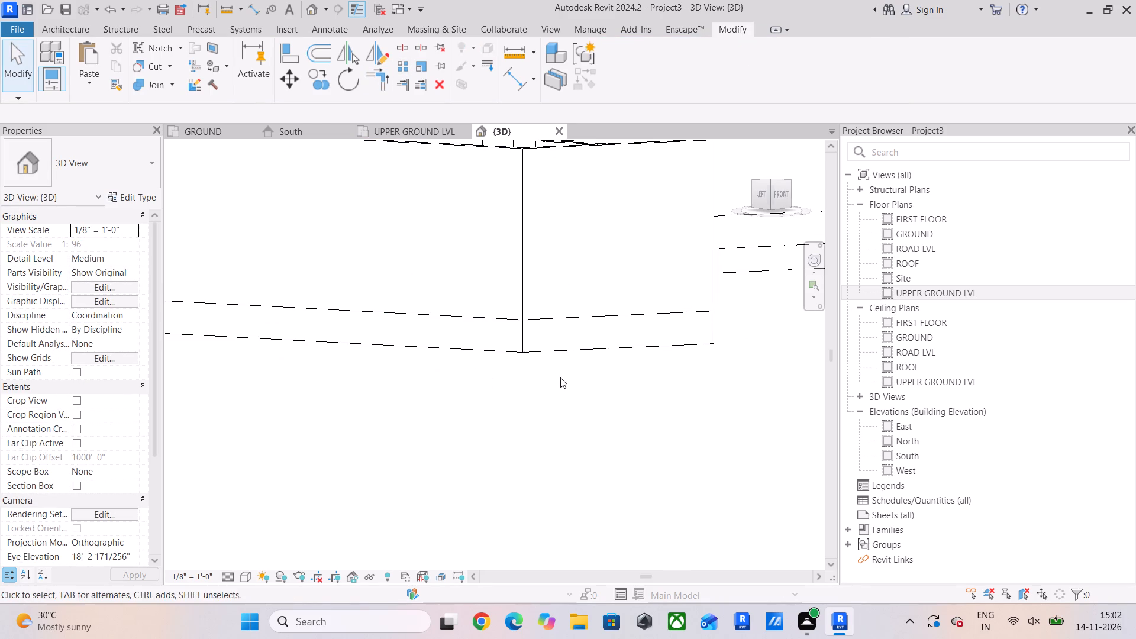
key(Escape)
Delete the GROUND-level 9" partition wall between the two small south rooms in the GROUND plan.
scroll(595, 311, down, 5)
shift+middle_drag(682, 337, 602, 466)
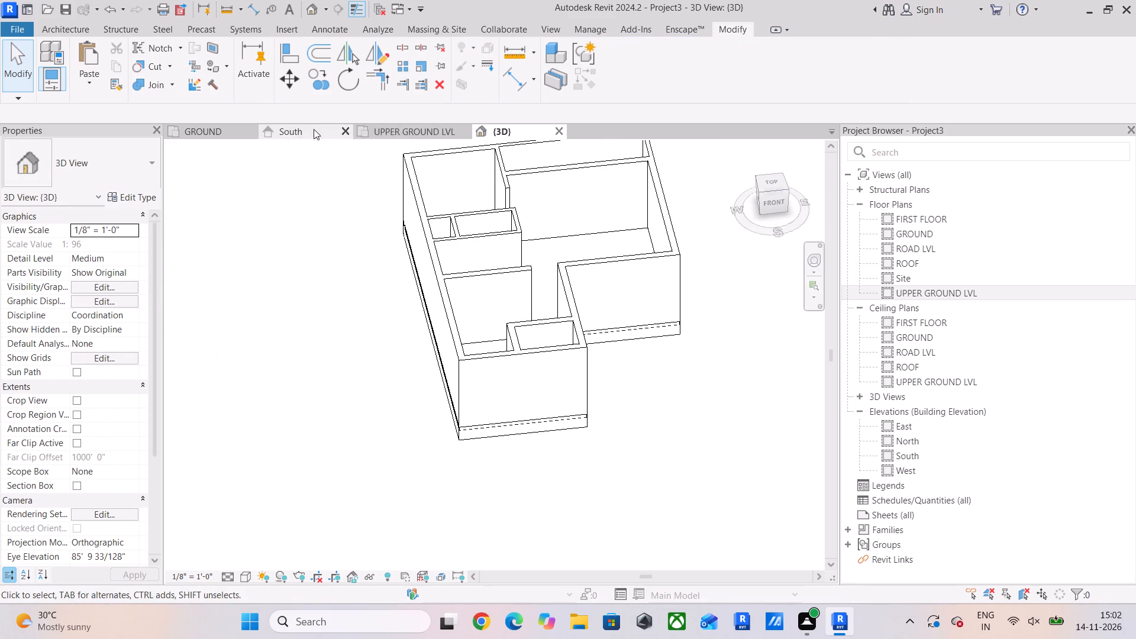
click(220, 138)
scroll(449, 342, up, 5)
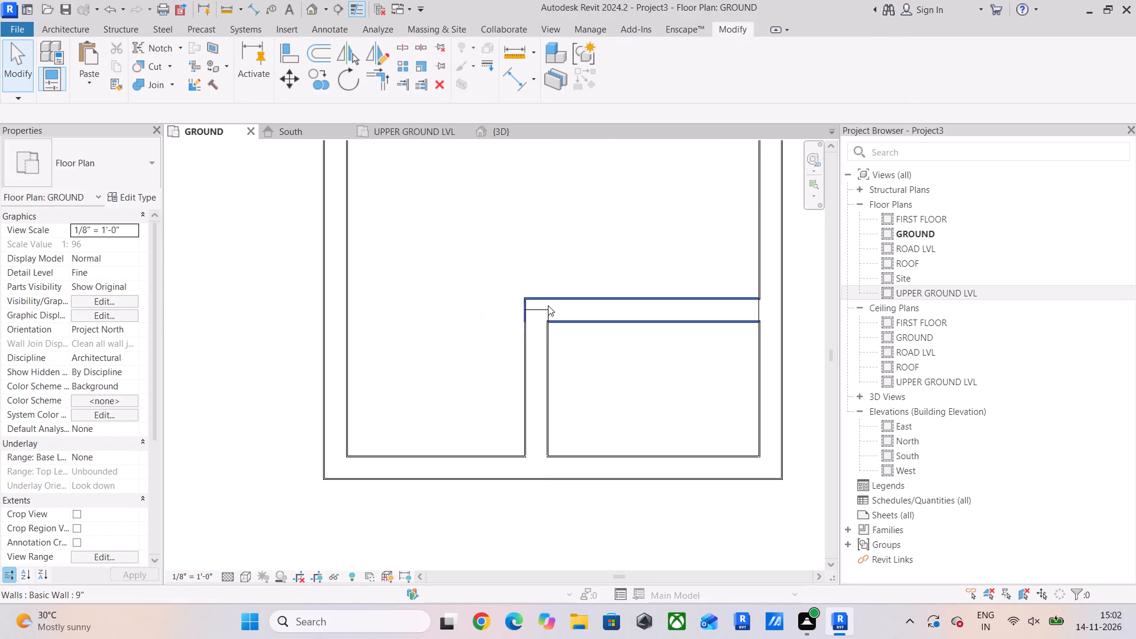
scroll(548, 305, up, 6)
click(549, 326)
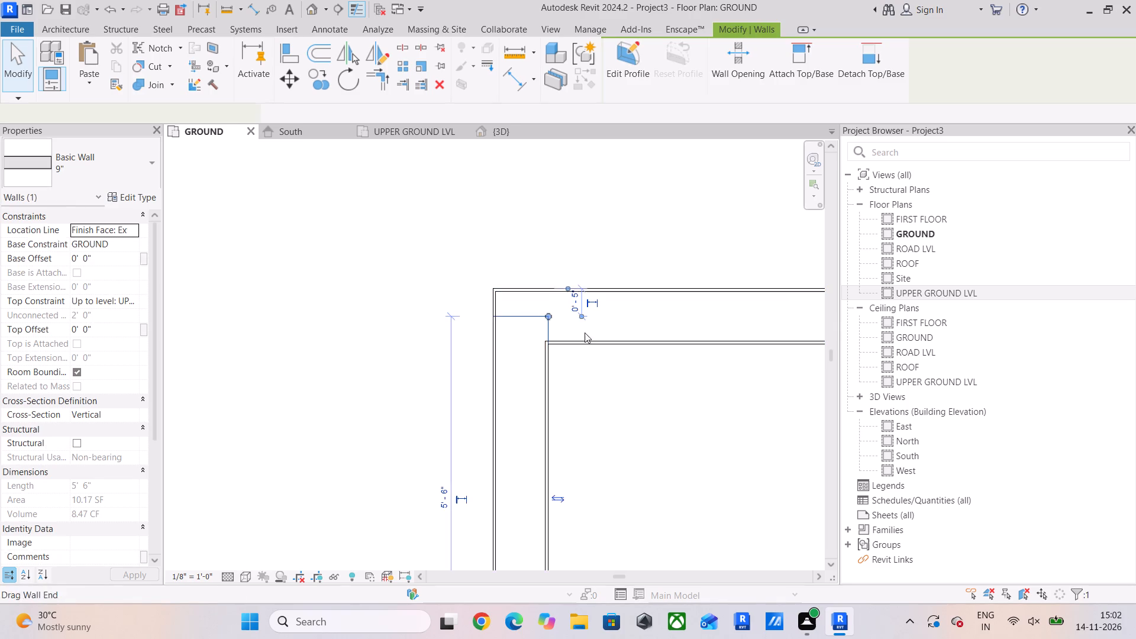
scroll(588, 333, down, 4)
middle_drag(595, 334, 515, 357)
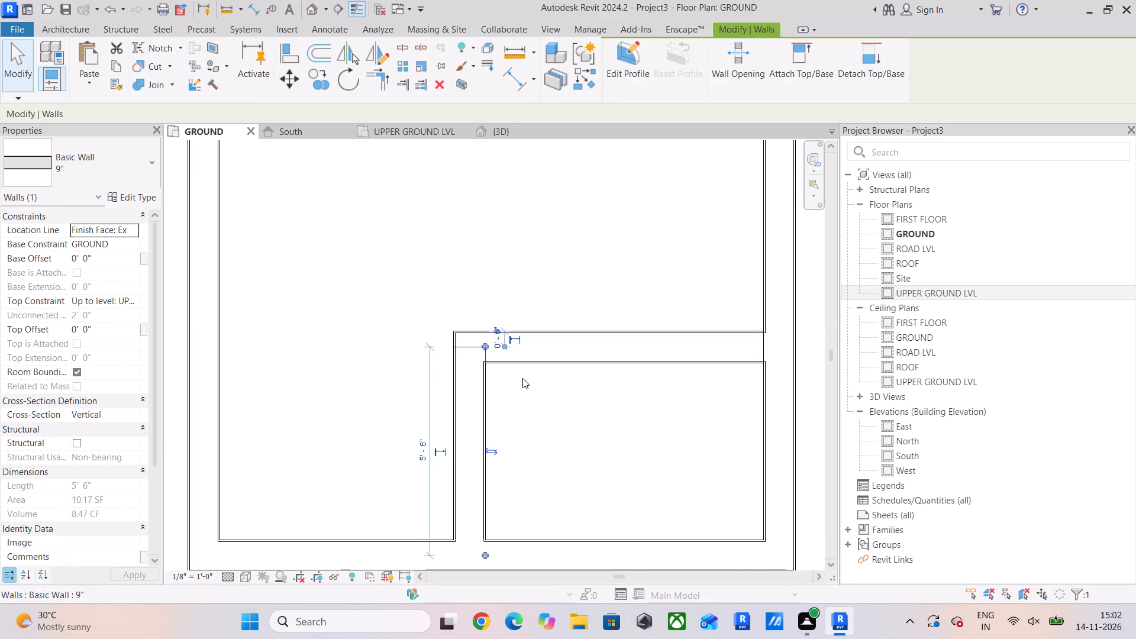
key(Delete)
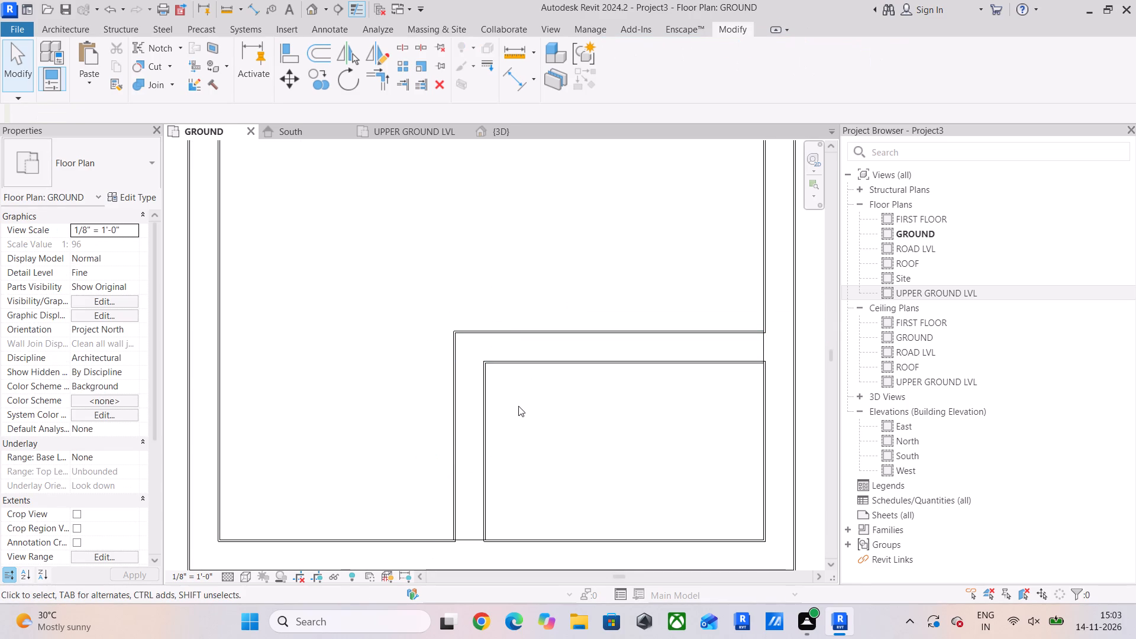
Delete the GROUND-level 9" south wall beneath the two small south rooms in the GROUND plan.
scroll(466, 538, up, 1)
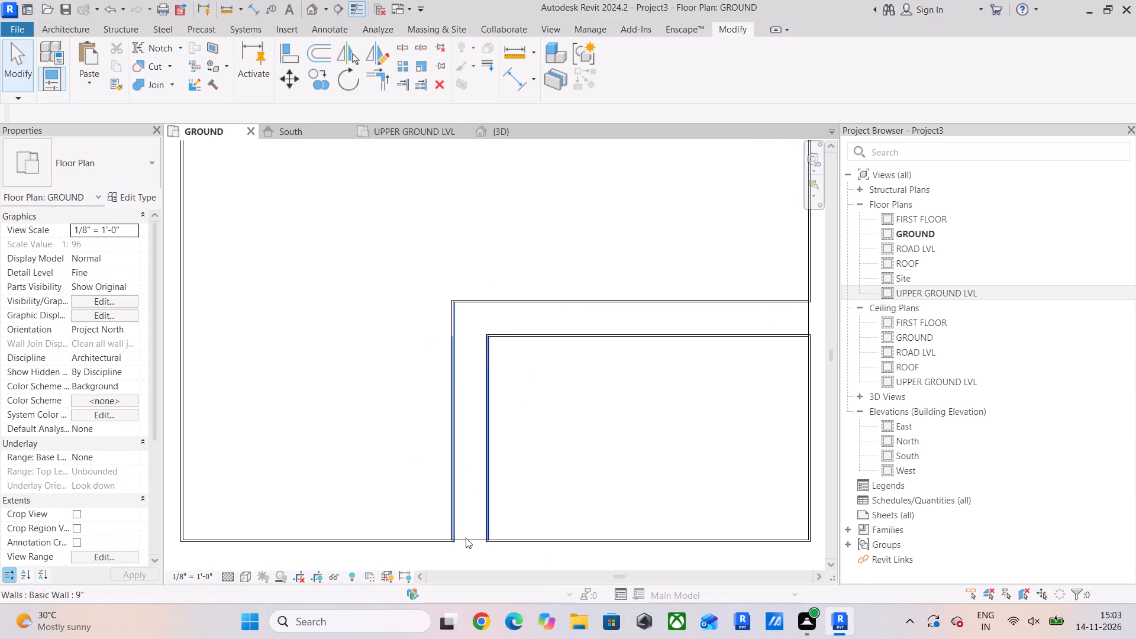
middle_drag(466, 538, 486, 417)
scroll(486, 415, up, 10)
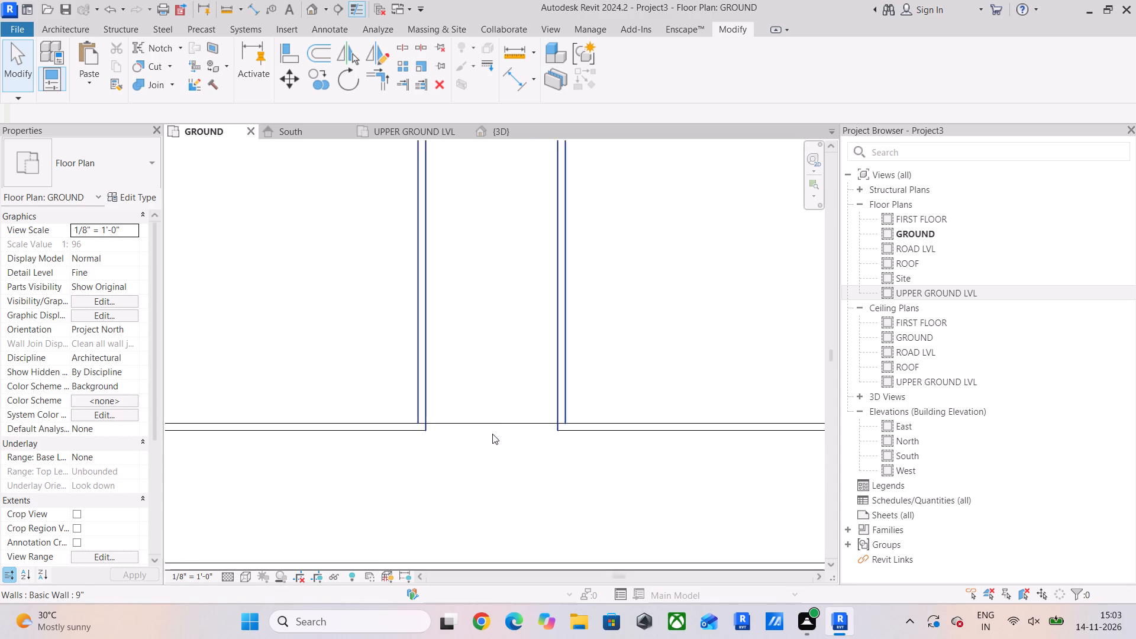
scroll(492, 434, up, 3)
click(493, 449)
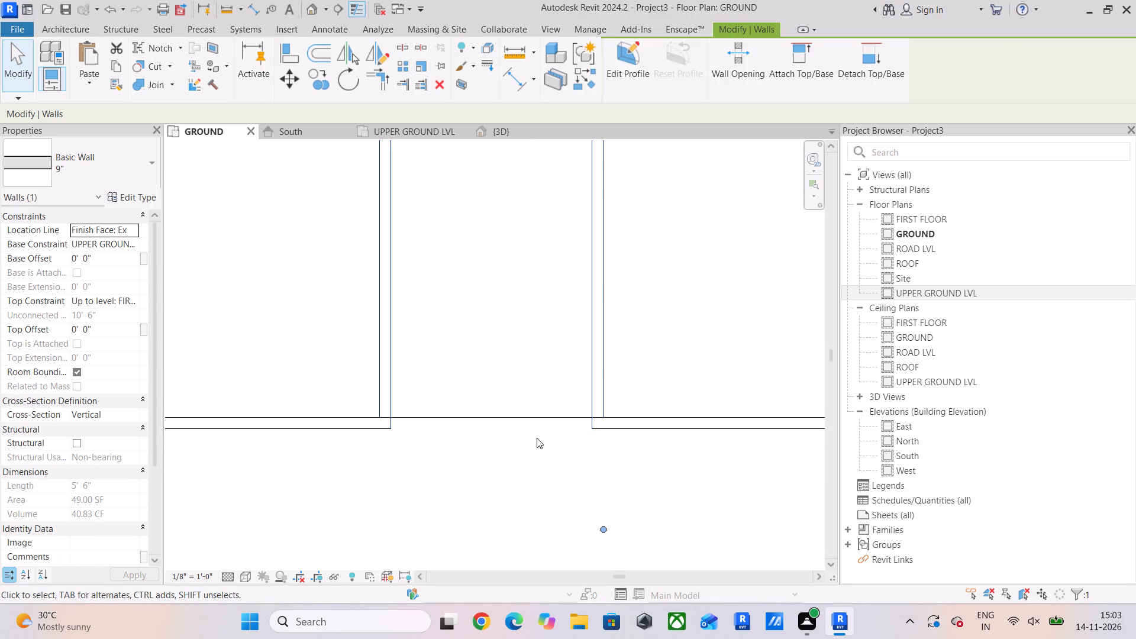
click(517, 415)
scroll(512, 409, down, 12)
scroll(621, 377, down, 5)
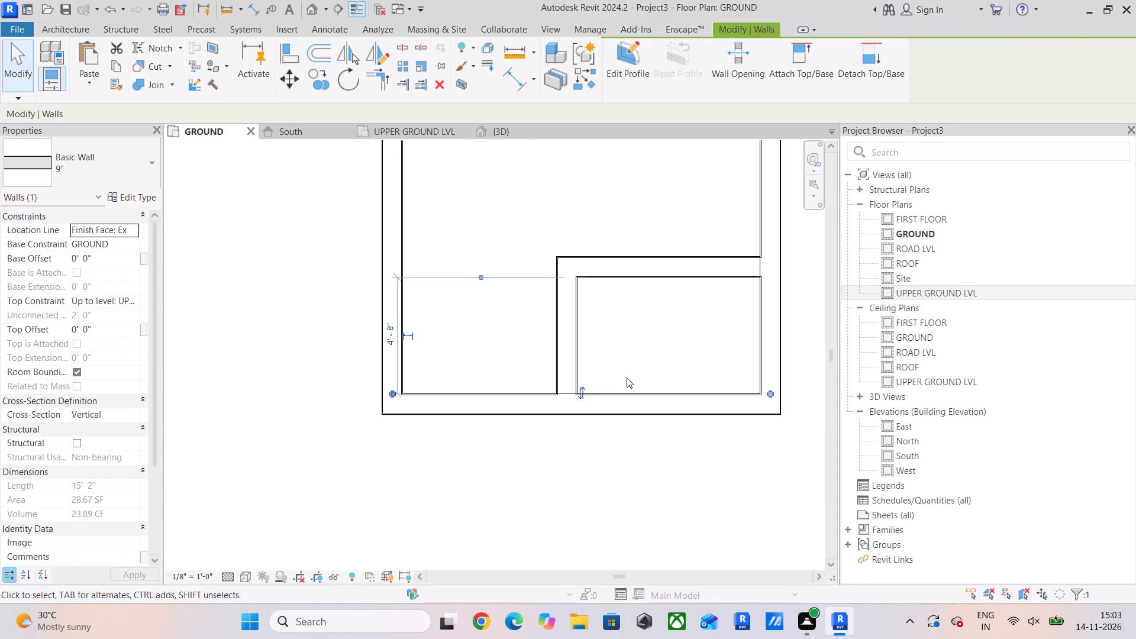
scroll(627, 377, down, 3)
key(Delete)
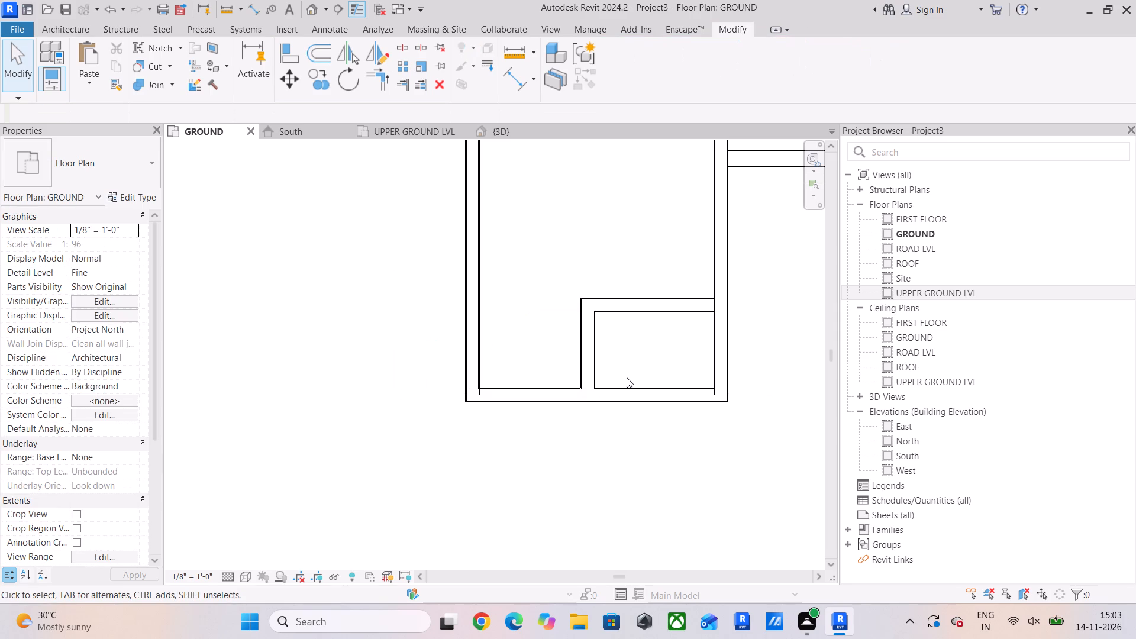
Copy the three UPPER GROUND LVL 9" walls along the south side and around the small south room, and paste them aligned to GROUND.
click(504, 124)
click(506, 136)
scroll(532, 433, up, 1)
shift+middle_drag(532, 433, 580, 306)
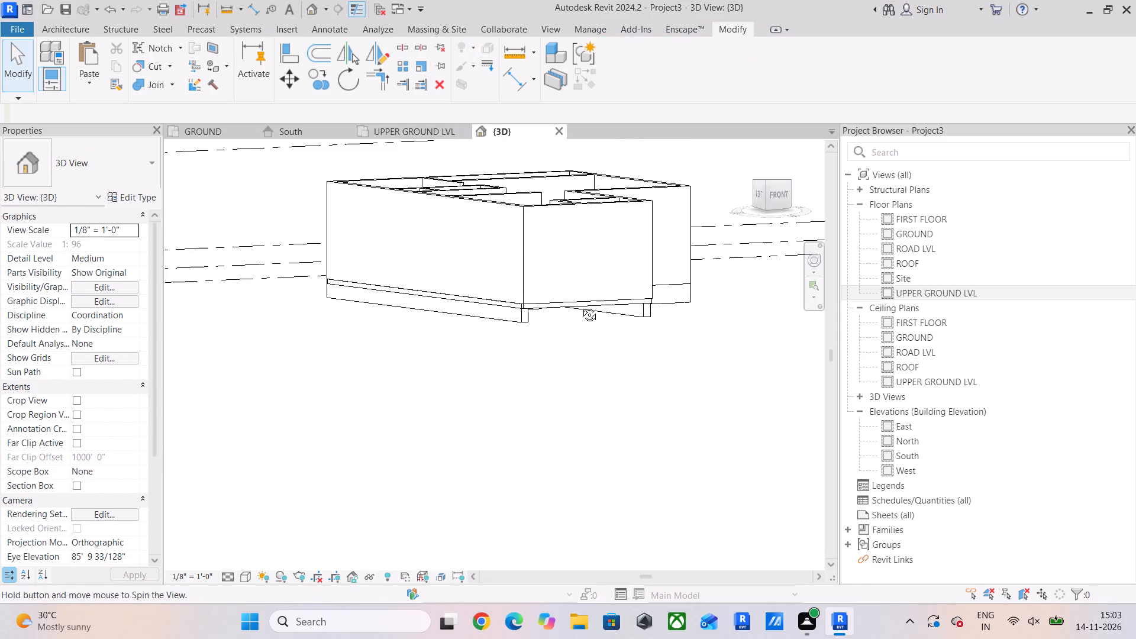
shift+middle_drag(580, 306, 516, 330)
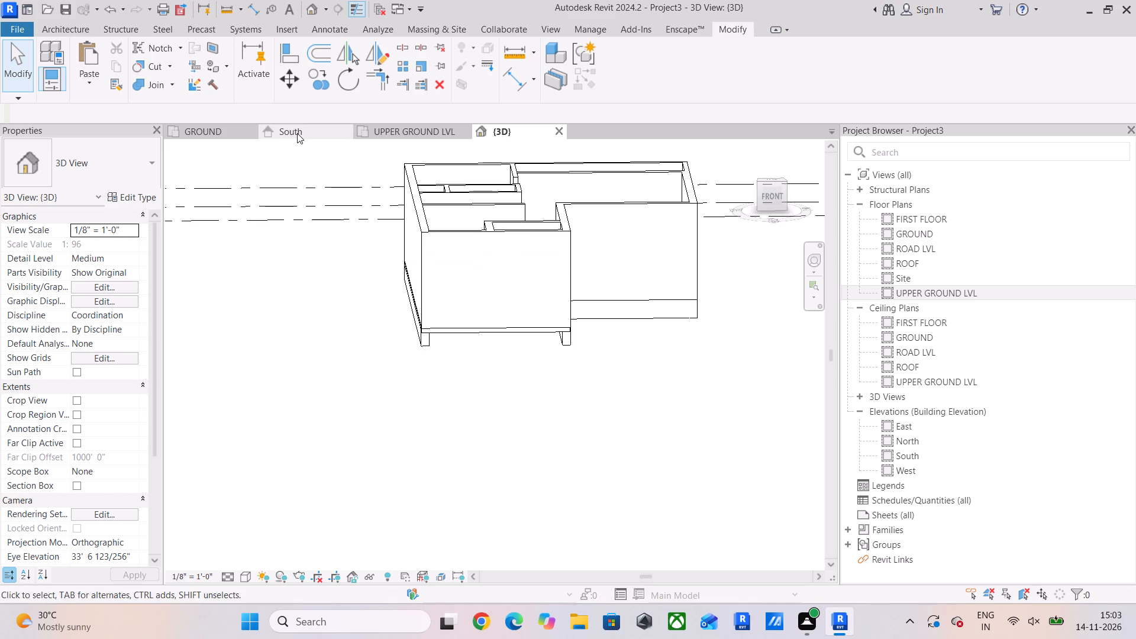
click(399, 130)
middle_drag(446, 411, 499, 322)
click(556, 408)
ctrl+click(445, 292)
ctrl+click(493, 251)
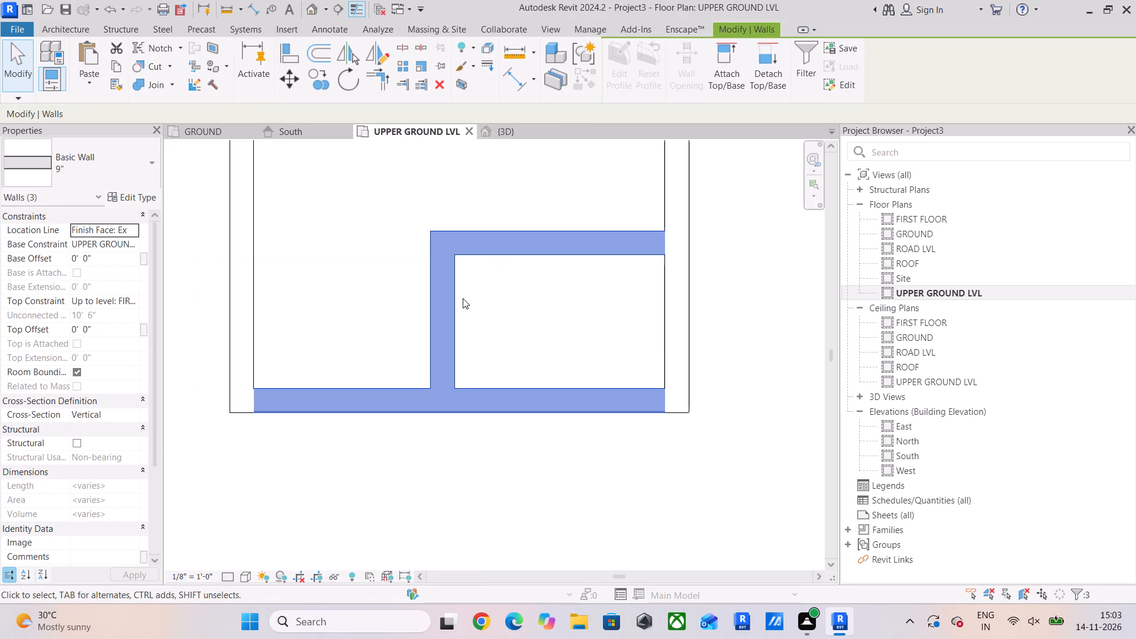
triple_click(115, 65)
click(94, 75)
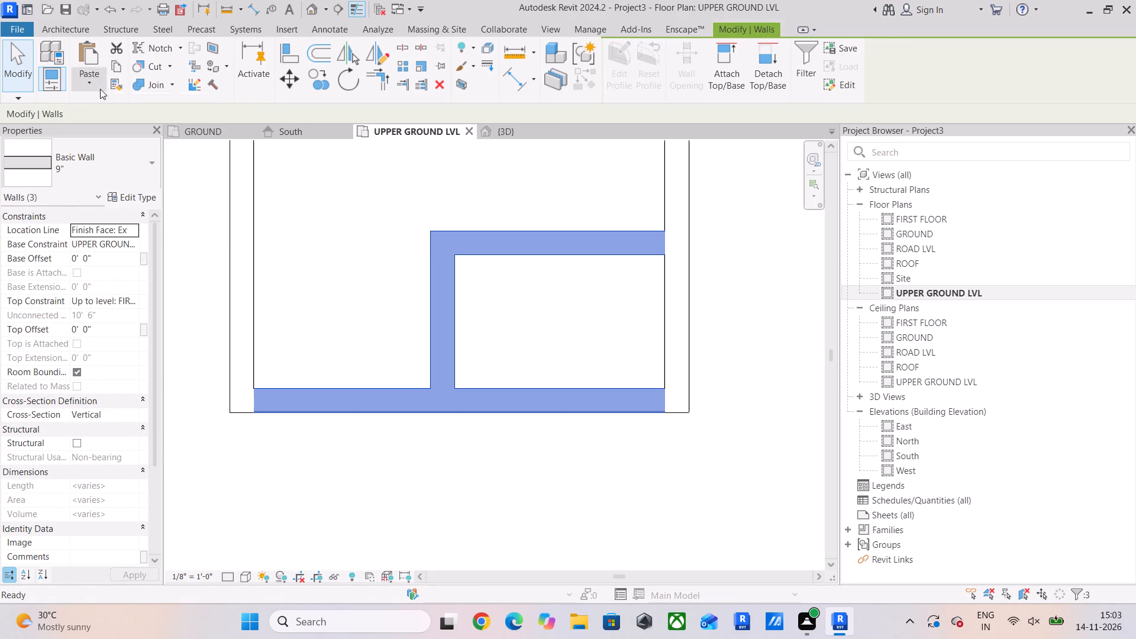
click(128, 132)
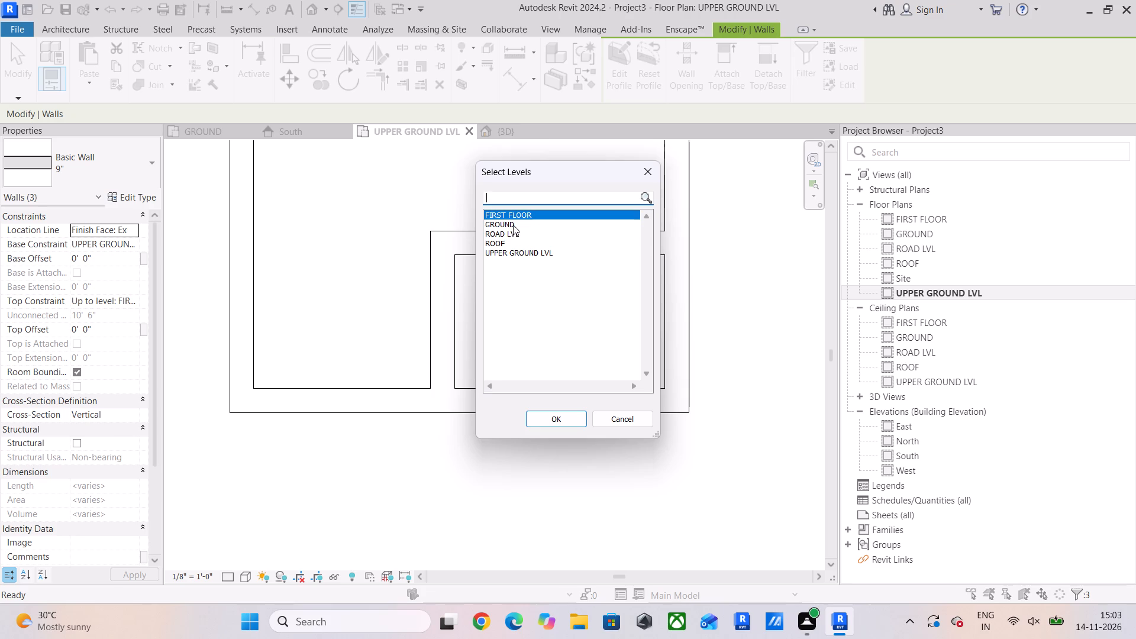
click(513, 225)
click(543, 418)
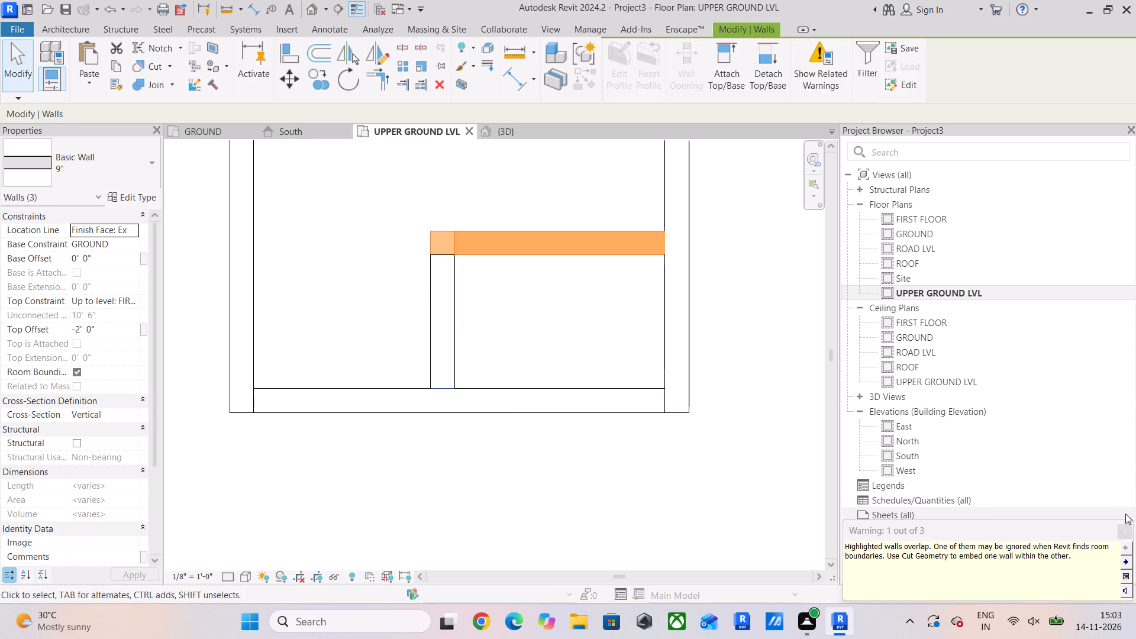
With the pasted walls isolated in a 3D section box, set their top constraint to UPPER GROUND LVL and top offset to 0.
click(457, 82)
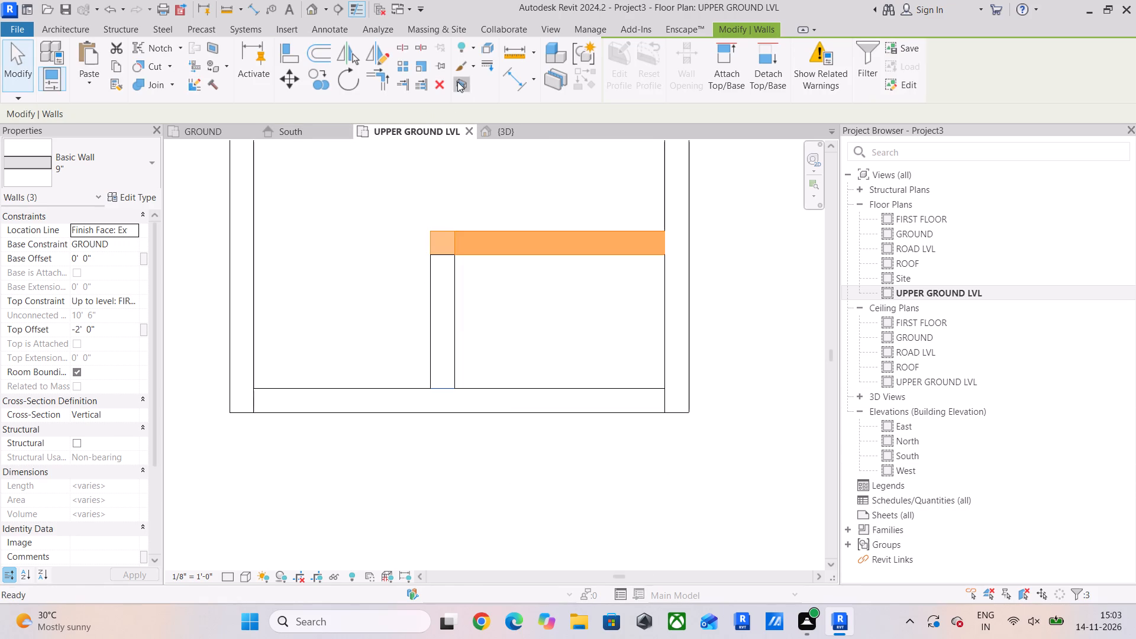
shift+middle_drag(443, 395, 590, 382)
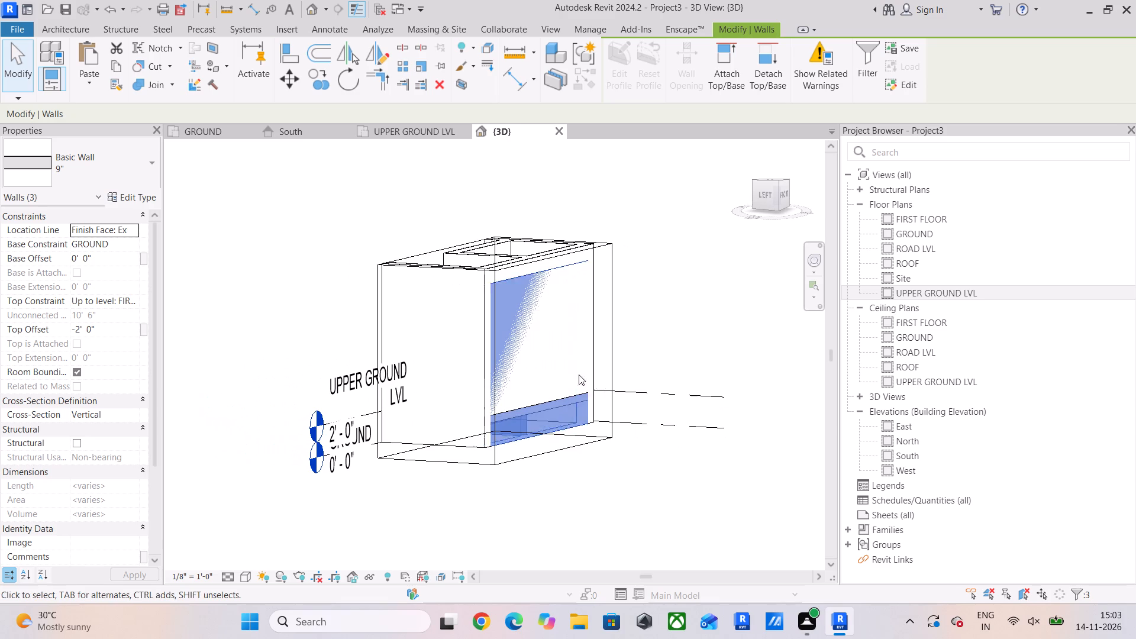
scroll(557, 338, up, 6)
scroll(557, 337, down, 5)
shift+middle_drag(585, 350, 511, 358)
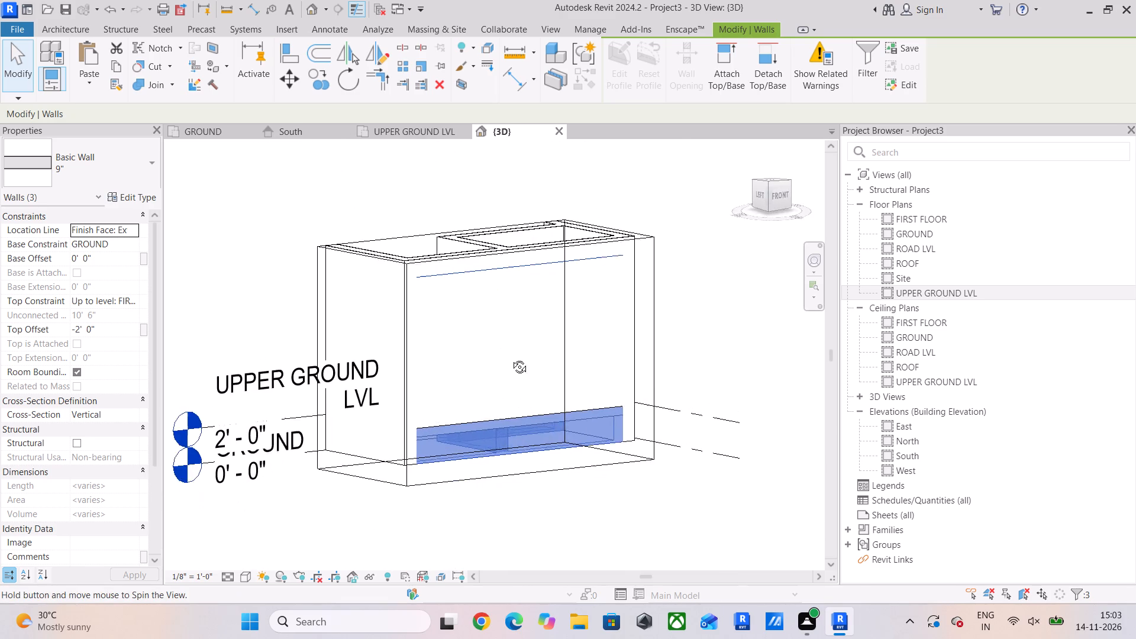
shift+middle_drag(511, 358, 493, 366)
click(138, 298)
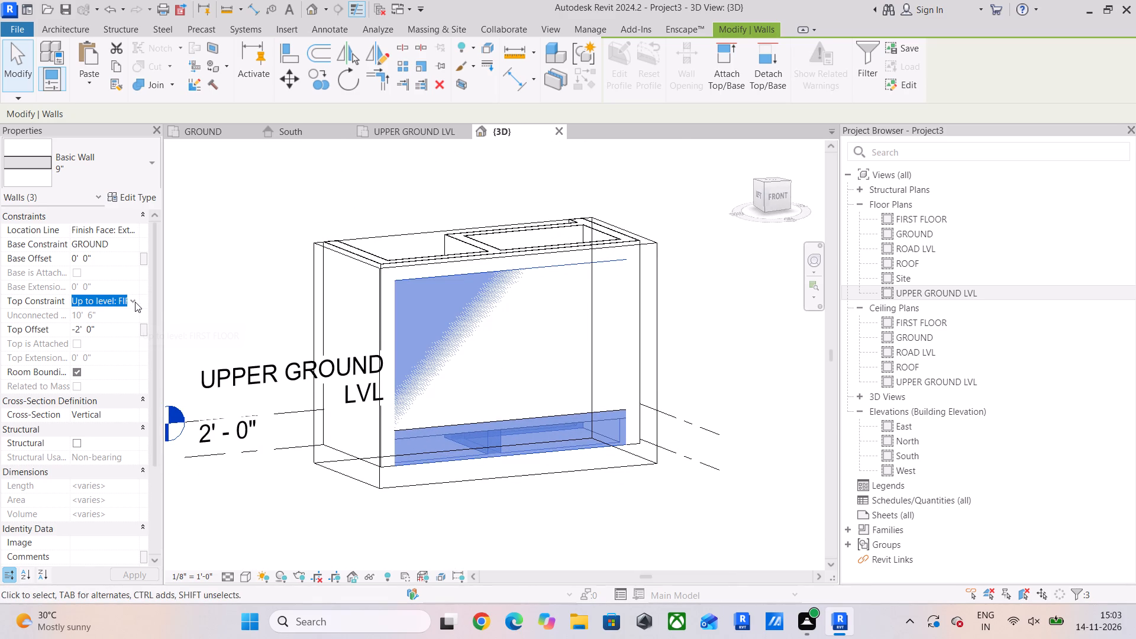
click(135, 300)
click(140, 349)
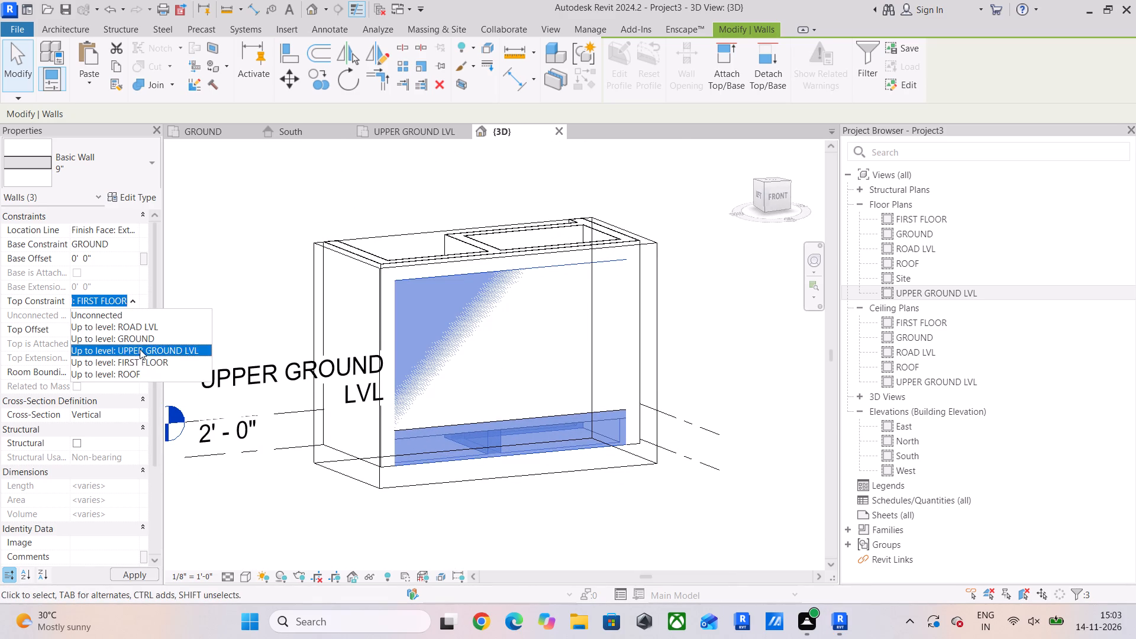
click(106, 330)
key(0)
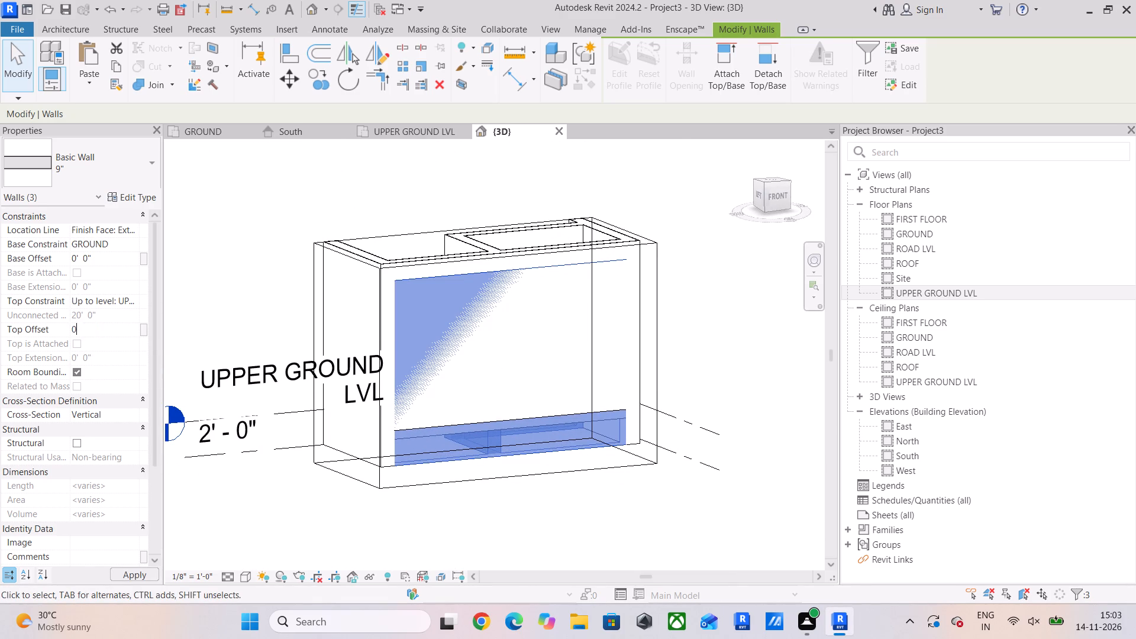
key(Return)
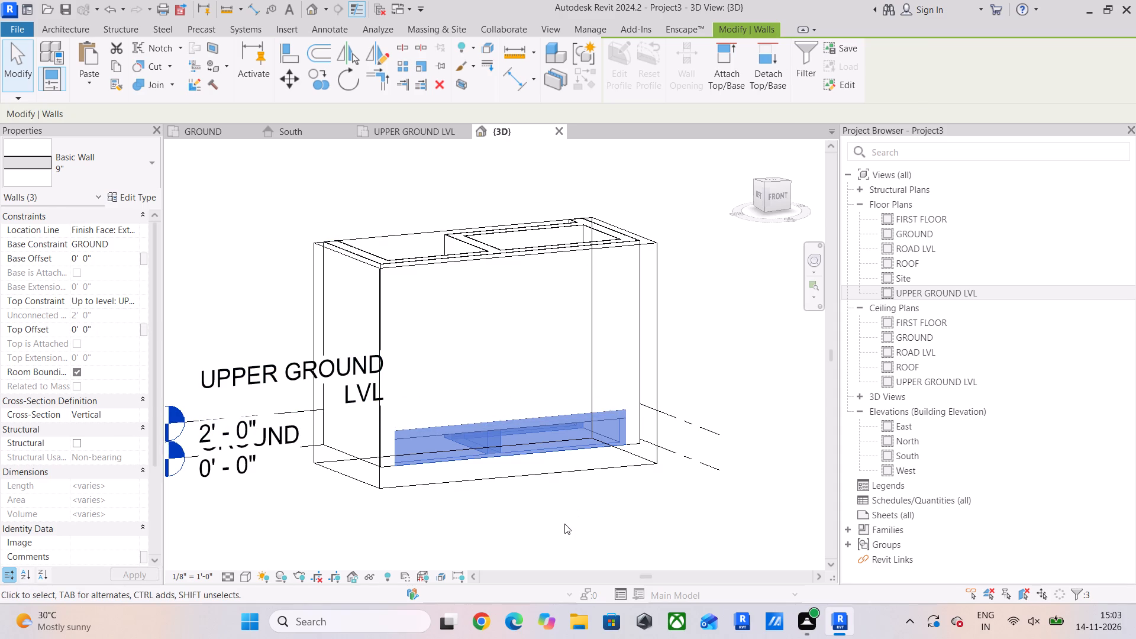
Examine the isolated GROUND-level base walls at the house's south end in the 3D view.
click(564, 524)
scroll(501, 458, up, 4)
scroll(487, 461, down, 3)
click(323, 457)
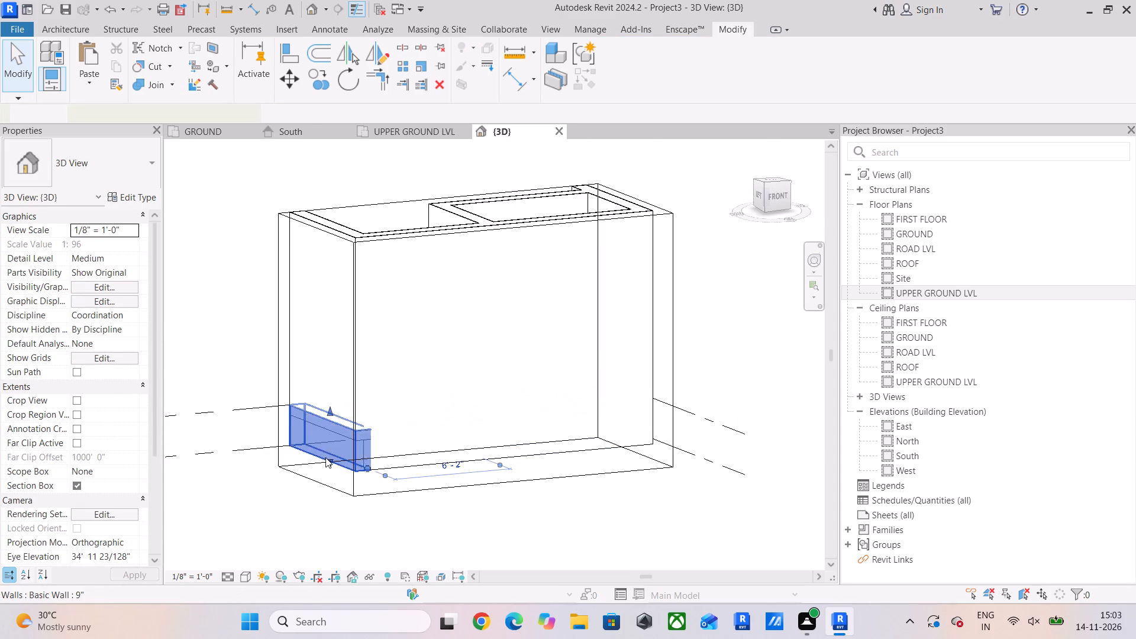
scroll(523, 435, down, 3)
shift+middle_drag(512, 409, 521, 437)
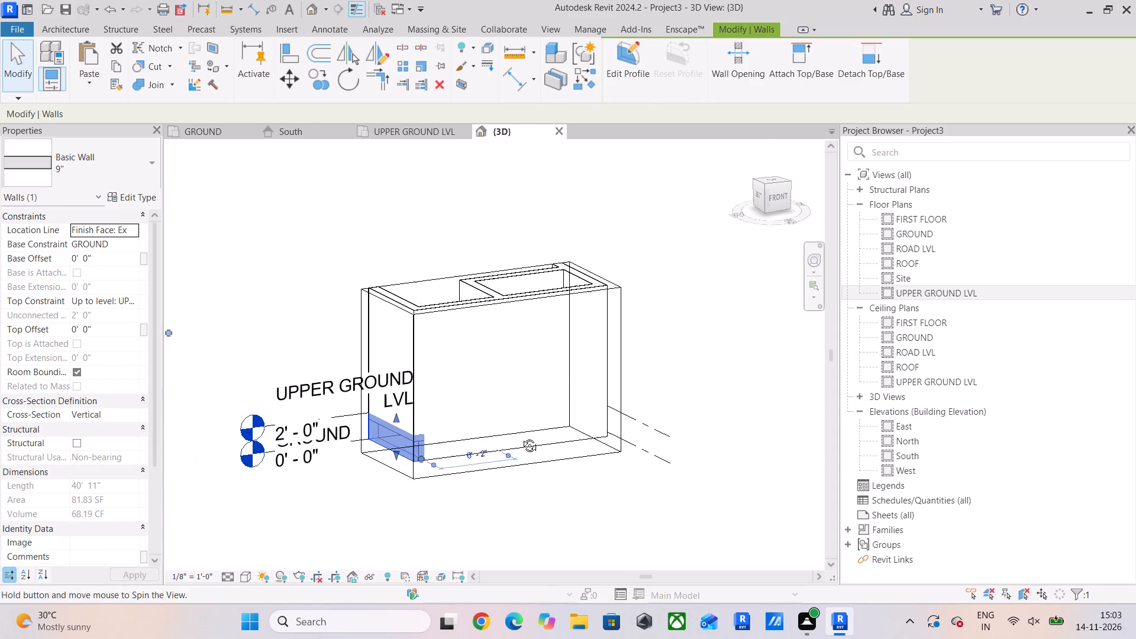
shift+middle_drag(521, 437, 547, 479)
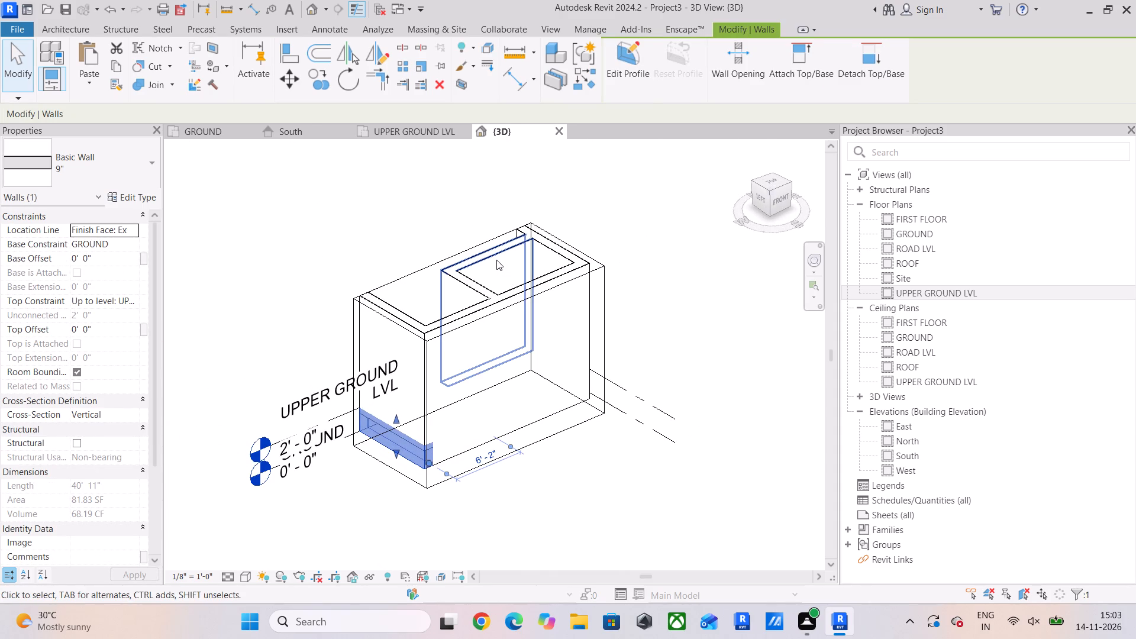
key(Escape)
key(Escape)
key(Escape)
key(Escape)
key(Escape)
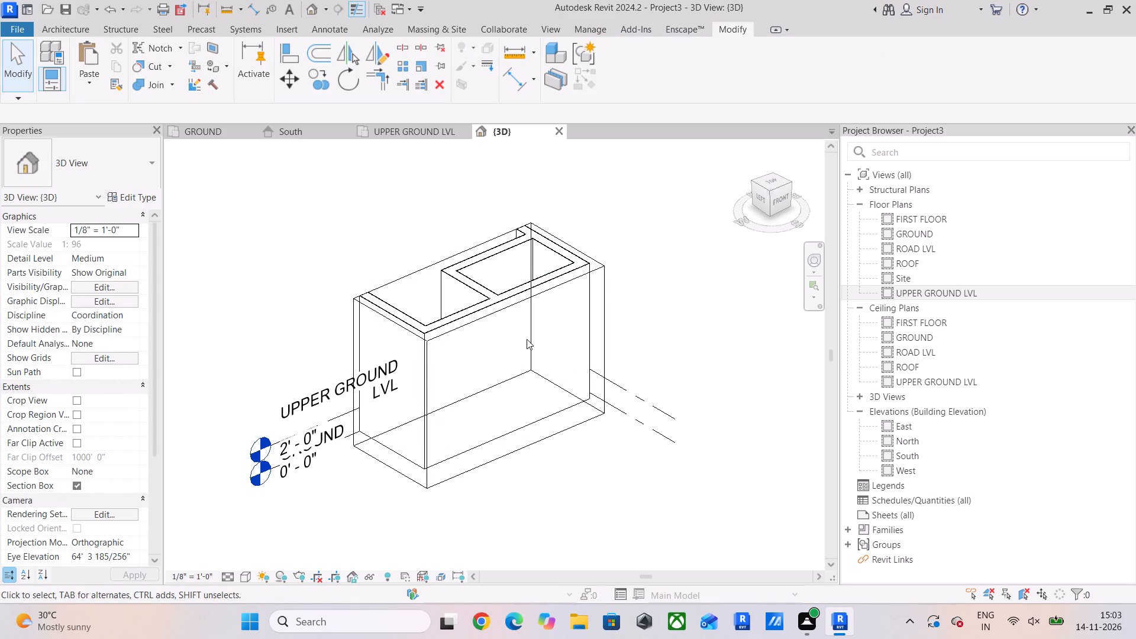
Turn off the section box in the 3D view to show the whole model.
click(79, 483)
scroll(477, 385, down, 2)
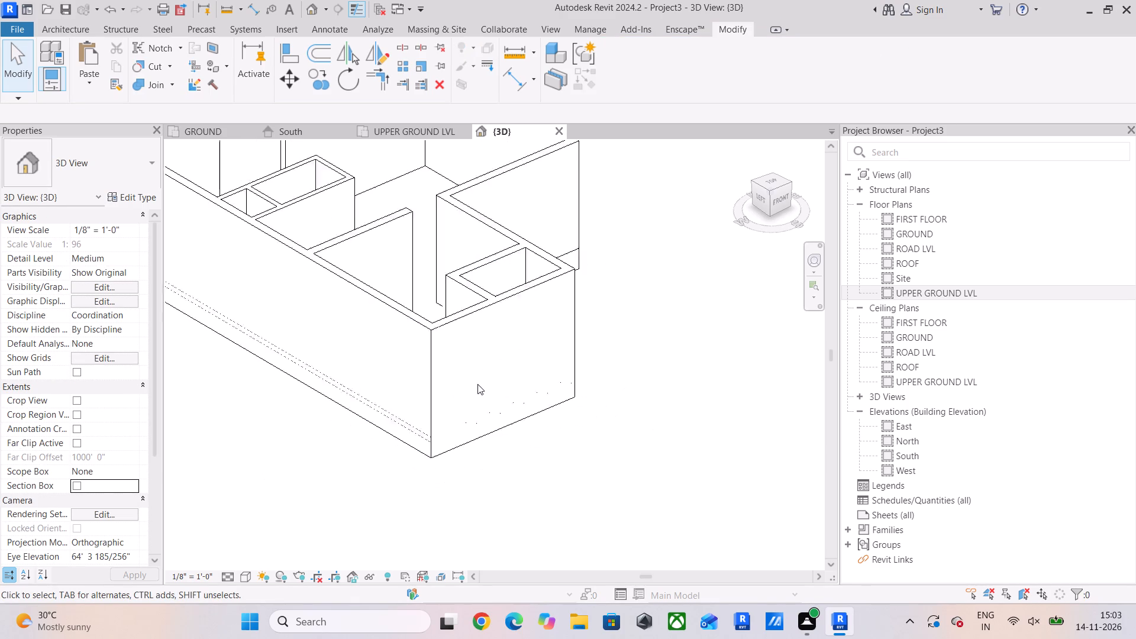
scroll(477, 384, down, 8)
shift+middle_drag(611, 384, 530, 336)
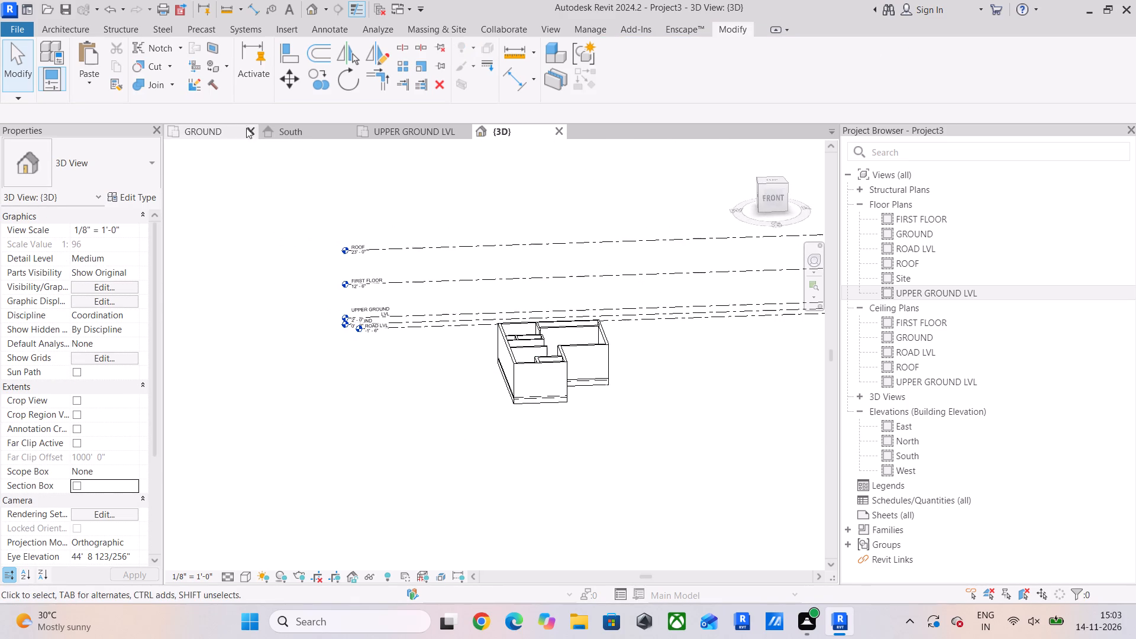
Set the UPPER GROUND LVL plan's detail level to Fine.
click(219, 123)
click(218, 128)
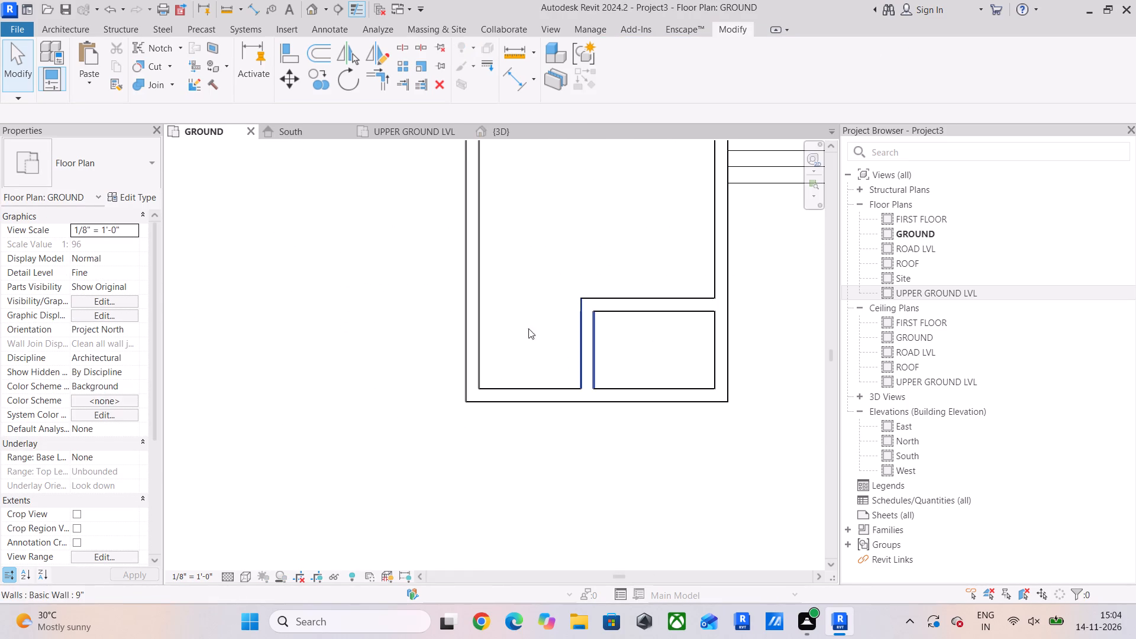
middle_drag(526, 330, 502, 348)
click(405, 130)
scroll(498, 286, down, 3)
middle_drag(498, 287, 499, 347)
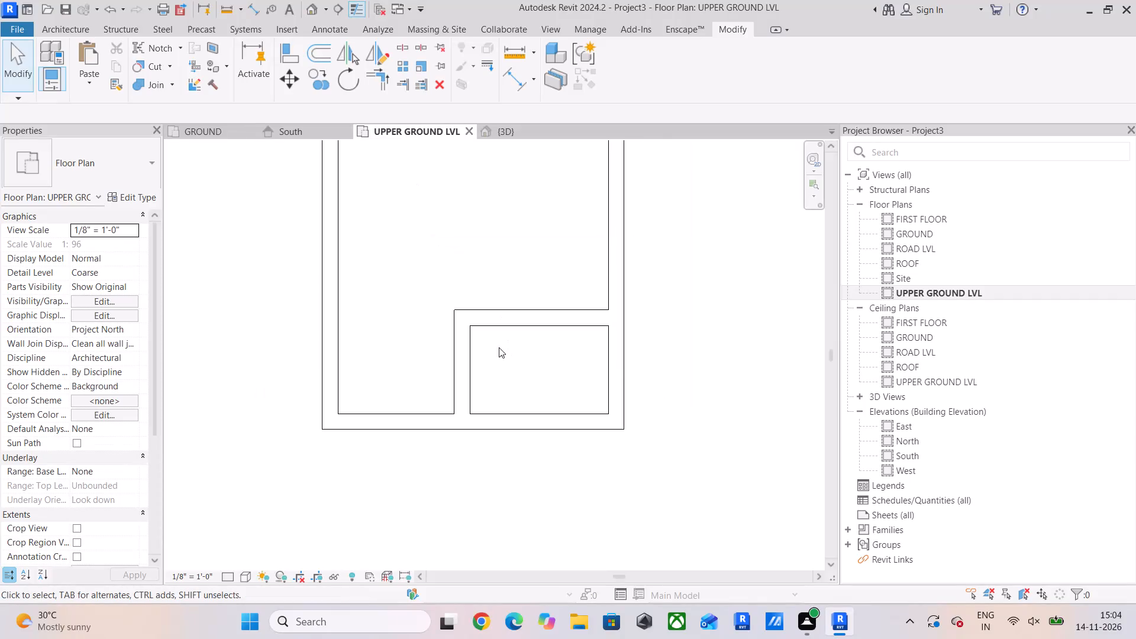
click(228, 577)
click(238, 561)
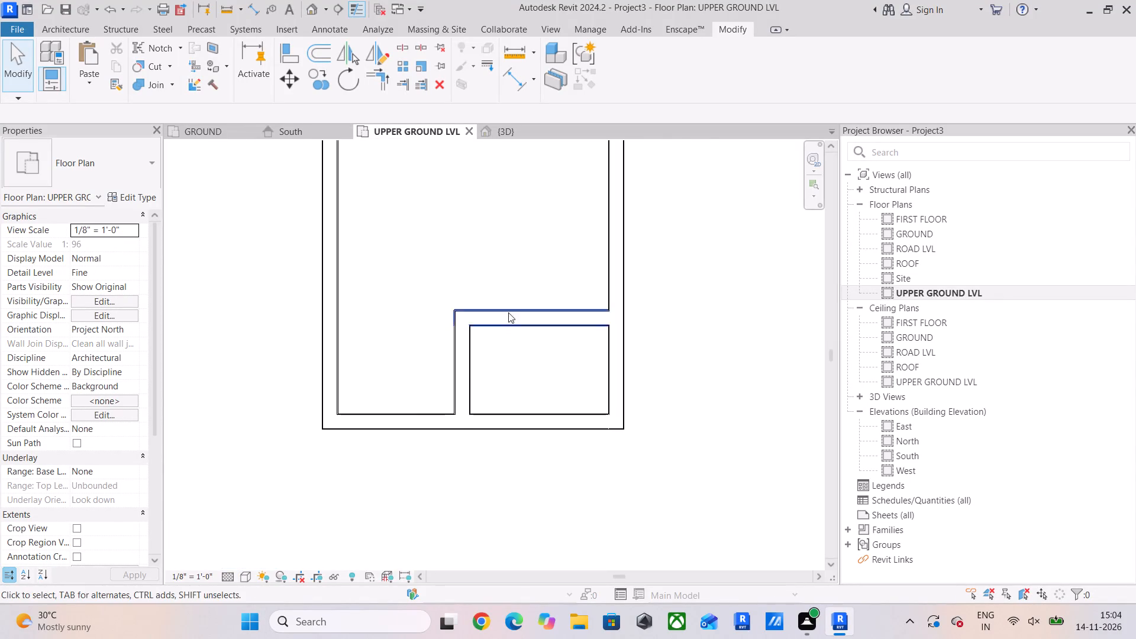
Examine the UPPER GROUND LVL plan's overall layout and the walls around the two small south rooms.
scroll(513, 305, up, 5)
scroll(416, 308, up, 6)
scroll(475, 349, down, 12)
middle_drag(573, 379, 551, 441)
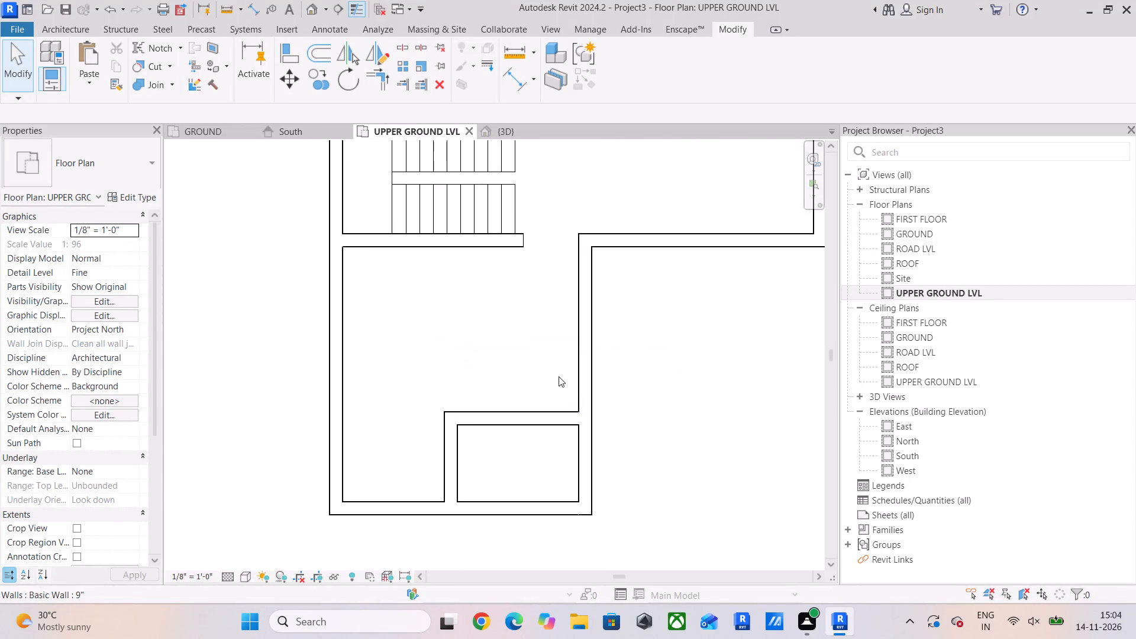
scroll(557, 367, down, 6)
middle_drag(624, 380, 569, 420)
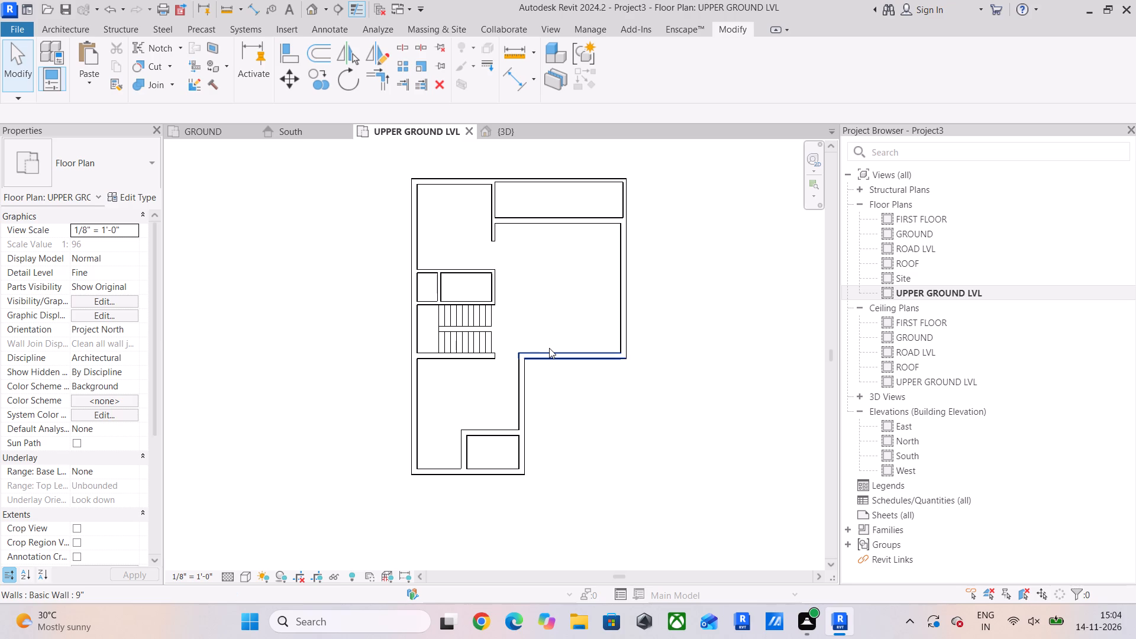
scroll(549, 348, down, 4)
middle_drag(547, 350, 534, 361)
scroll(524, 360, down, 2)
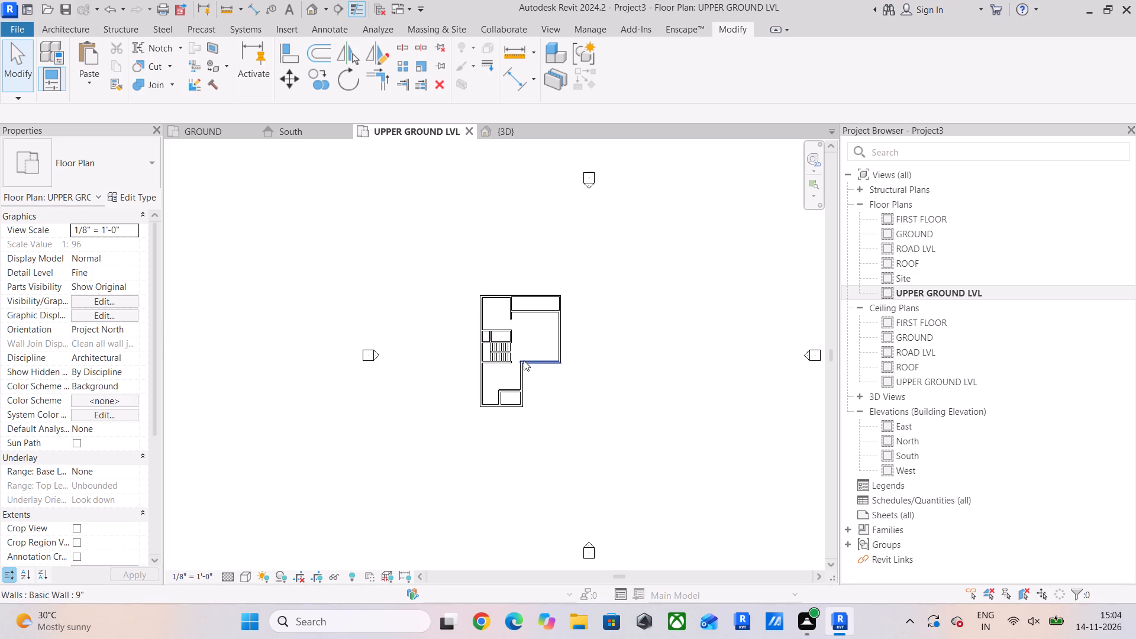
scroll(524, 360, down, 3)
scroll(525, 380, up, 13)
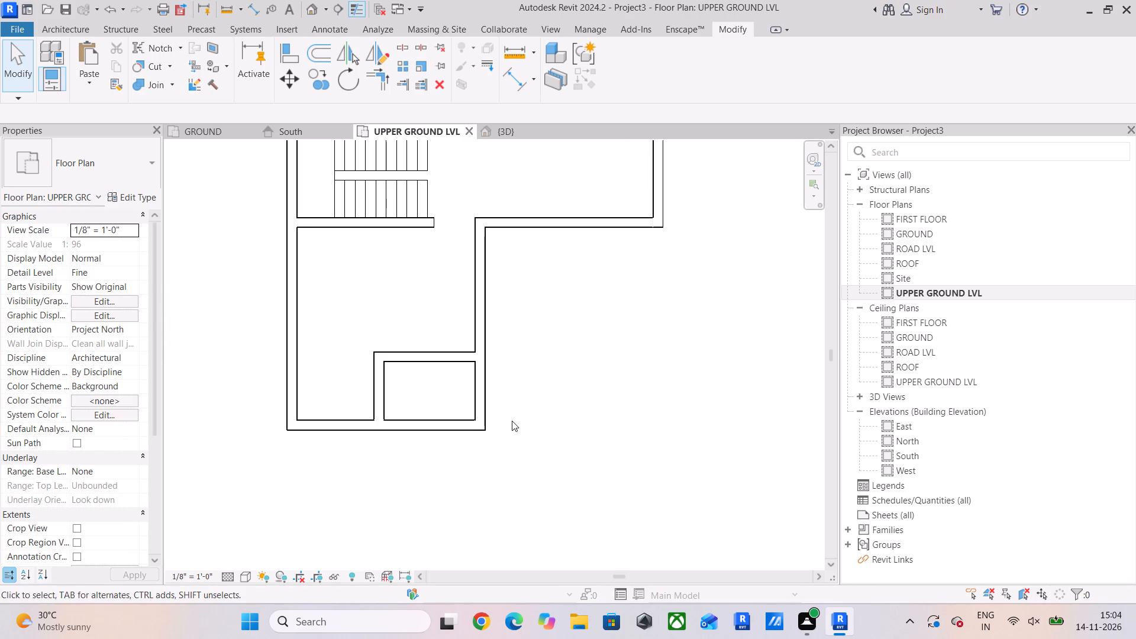
scroll(493, 407, up, 6)
scroll(488, 367, down, 2)
middle_drag(496, 368, 474, 395)
scroll(472, 396, down, 3)
middle_drag(472, 396, 513, 424)
scroll(513, 424, down, 4)
middle_drag(520, 424, 565, 430)
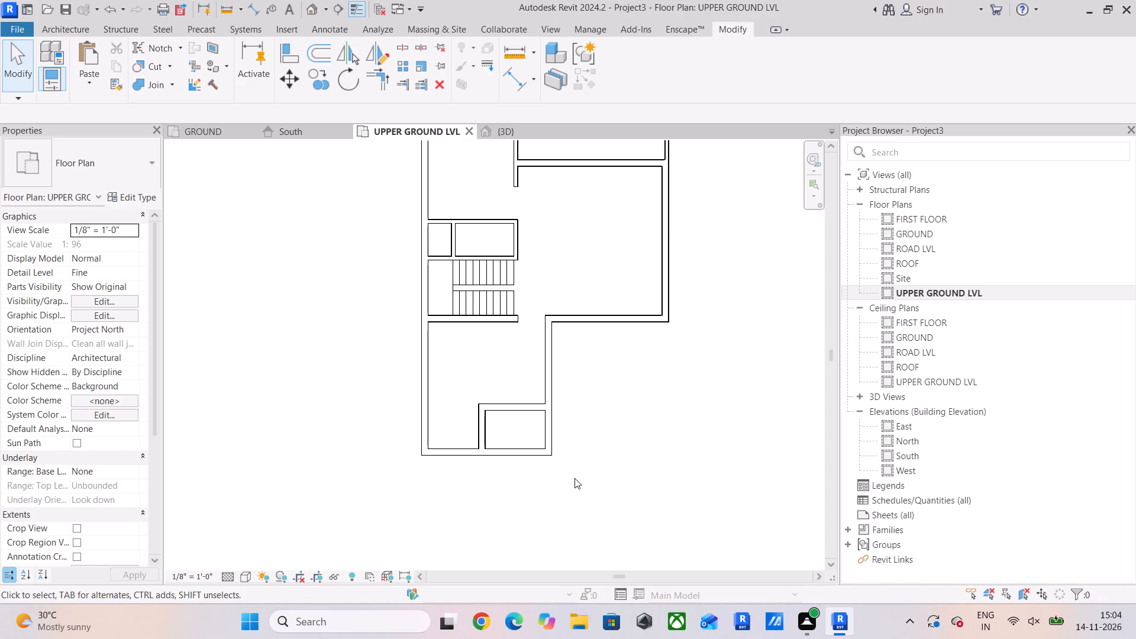
scroll(447, 524, up, 3)
scroll(454, 444, up, 7)
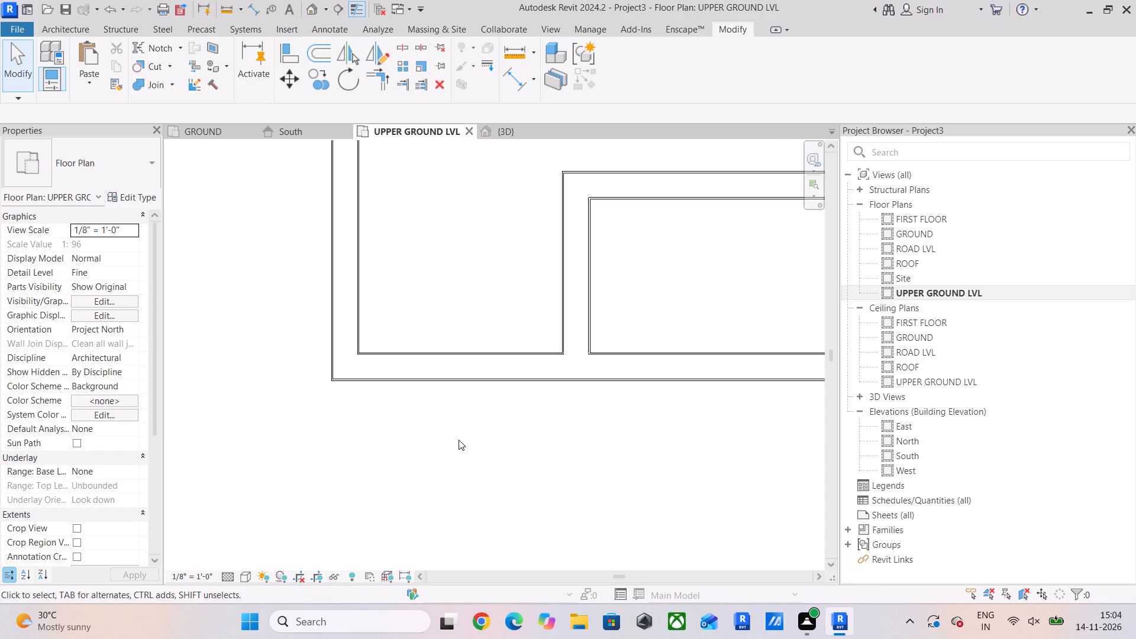
middle_drag(473, 424, 473, 489)
middle_drag(500, 429, 504, 507)
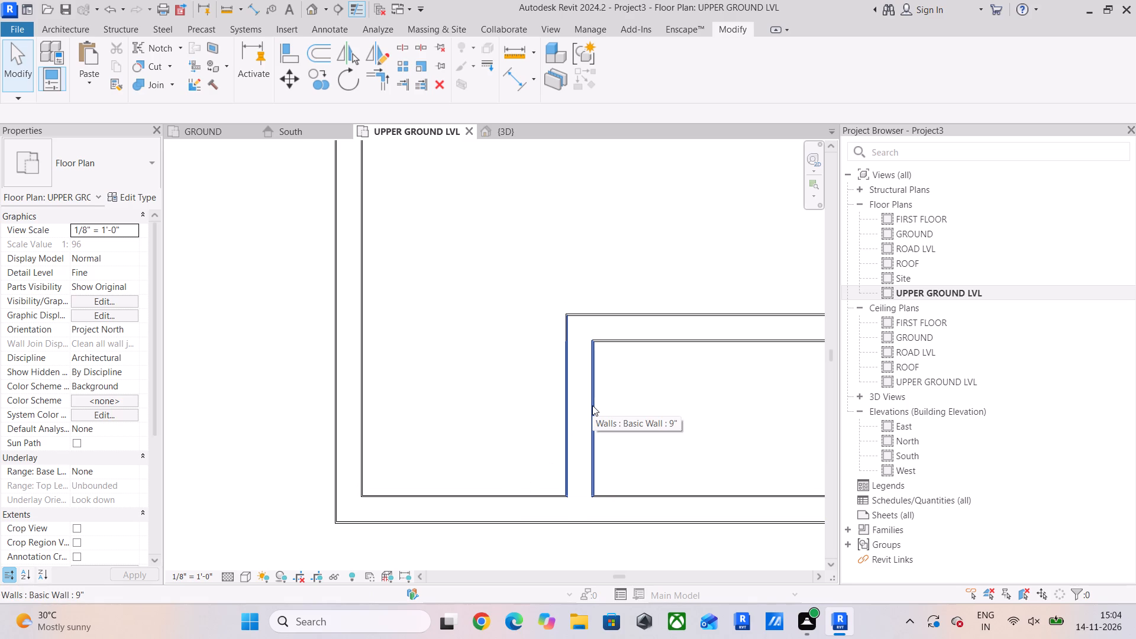
middle_drag(592, 412, 626, 461)
Trim the UPPER GROUND LVL west exterior wall and the small south room's north wall to meet at a corner.
click(652, 375)
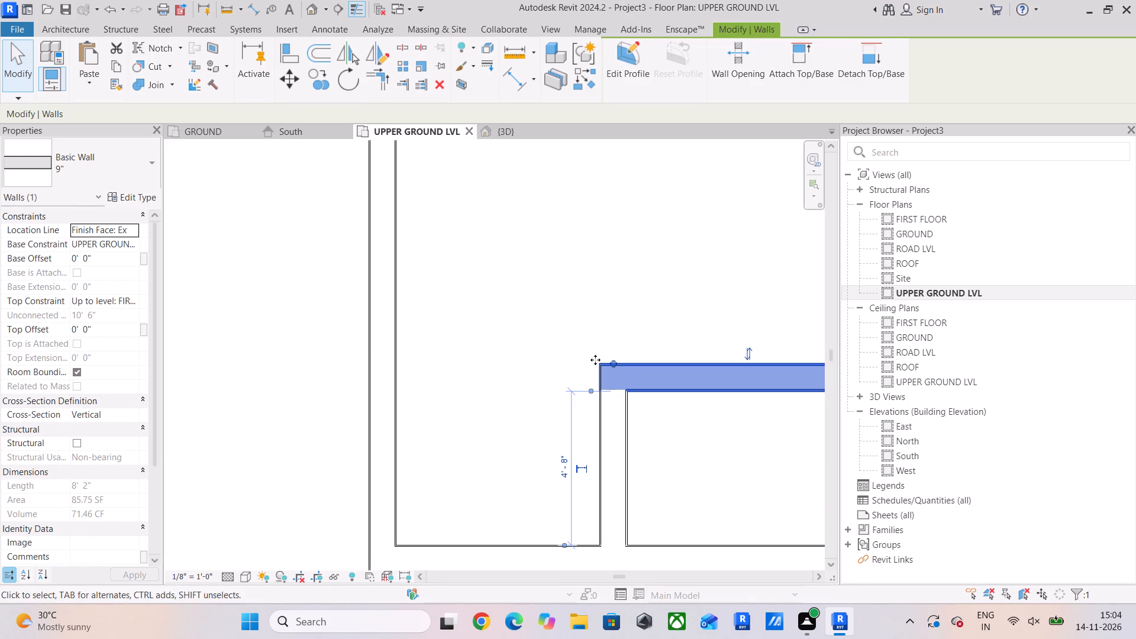
click(376, 77)
click(389, 232)
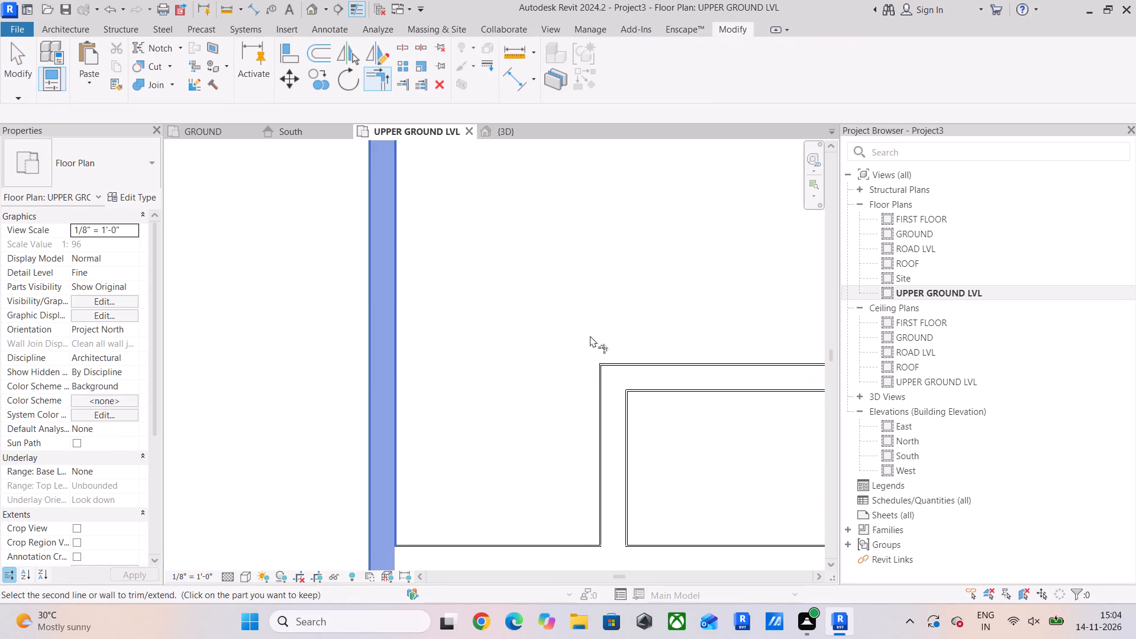
click(668, 380)
Trim the UPPER GROUND LVL partition and south exterior wall to a corner at the partition's south end, keeping the east part.
middle_drag(425, 408, 465, 327)
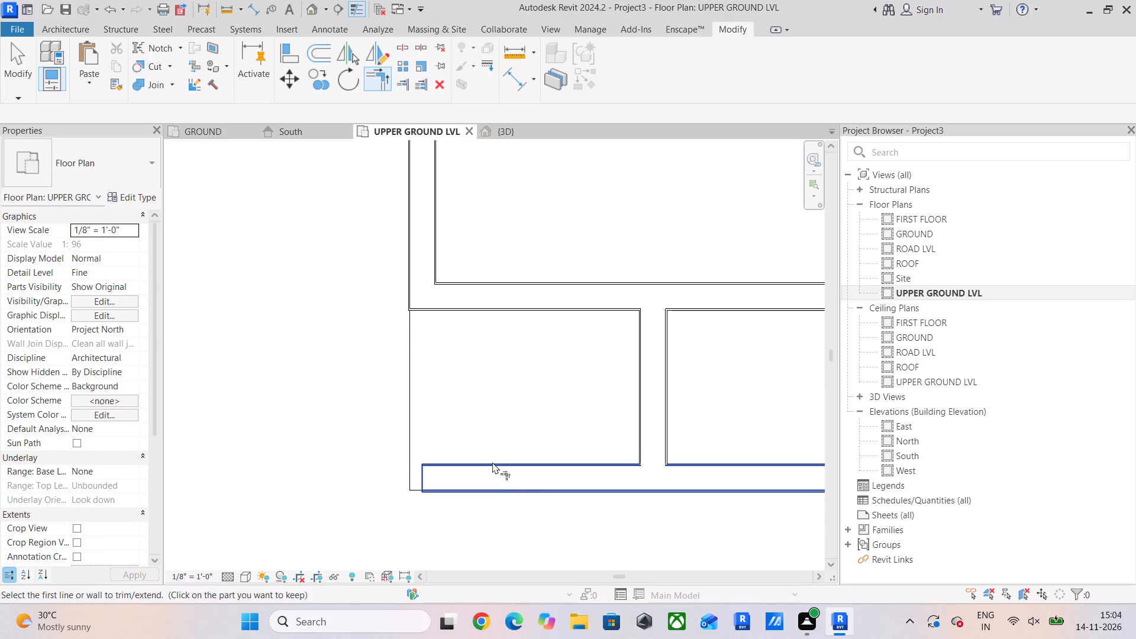
click(496, 465)
click(381, 85)
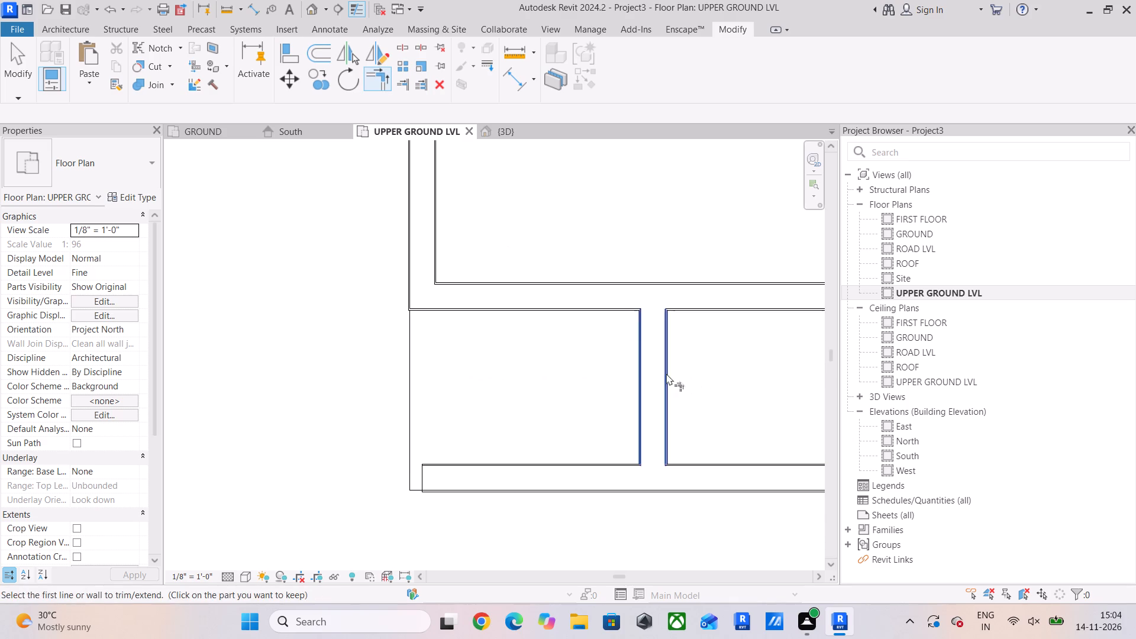
drag(659, 374, 657, 381)
click(716, 474)
middle_drag(555, 443, 528, 443)
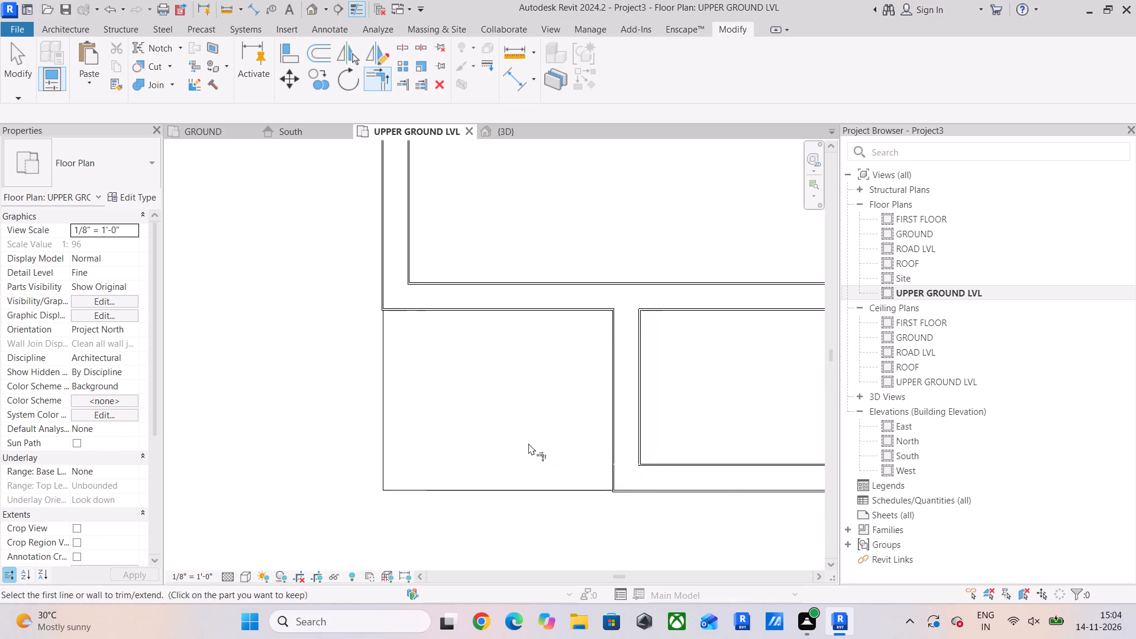
key(Escape)
key(Escape)
key(Escape)
key(Escape)
key(Escape)
key(Escape)
key(Escape)
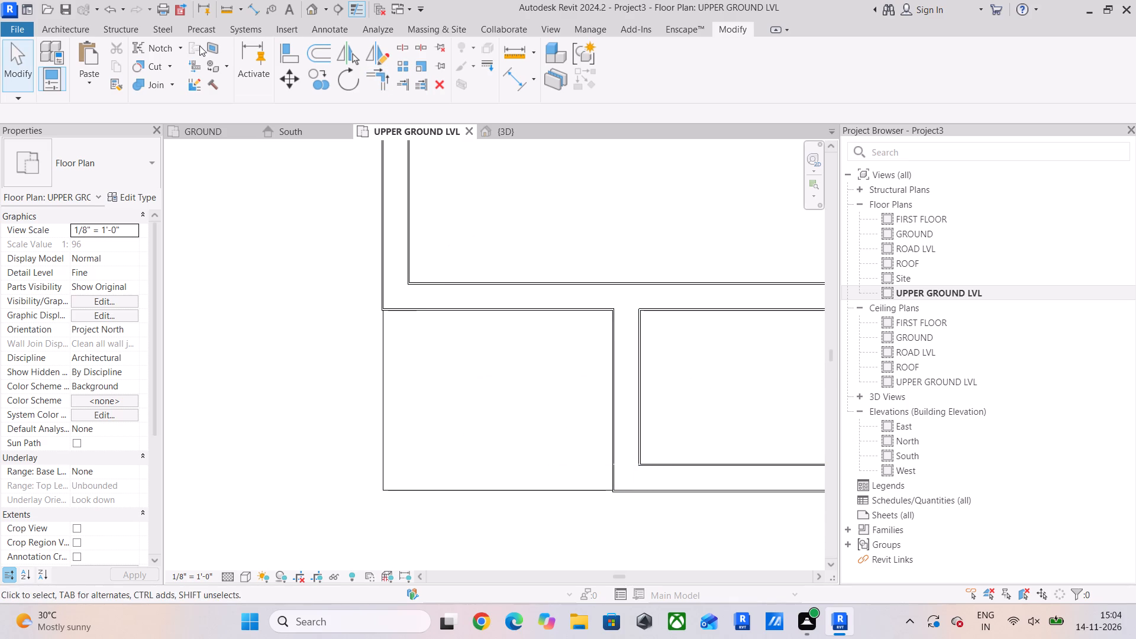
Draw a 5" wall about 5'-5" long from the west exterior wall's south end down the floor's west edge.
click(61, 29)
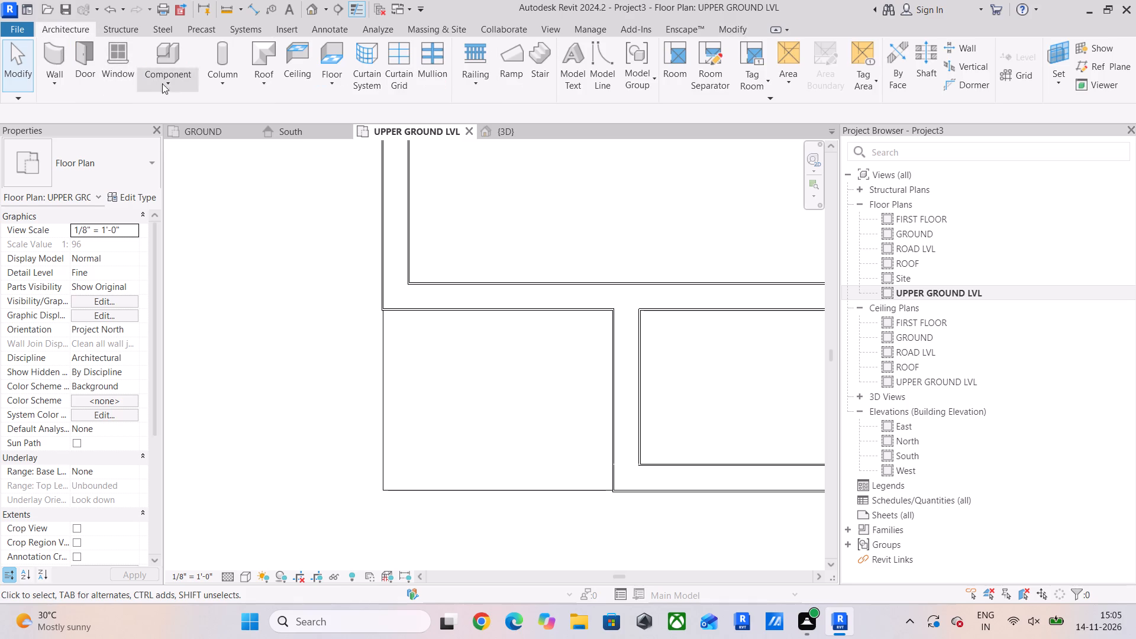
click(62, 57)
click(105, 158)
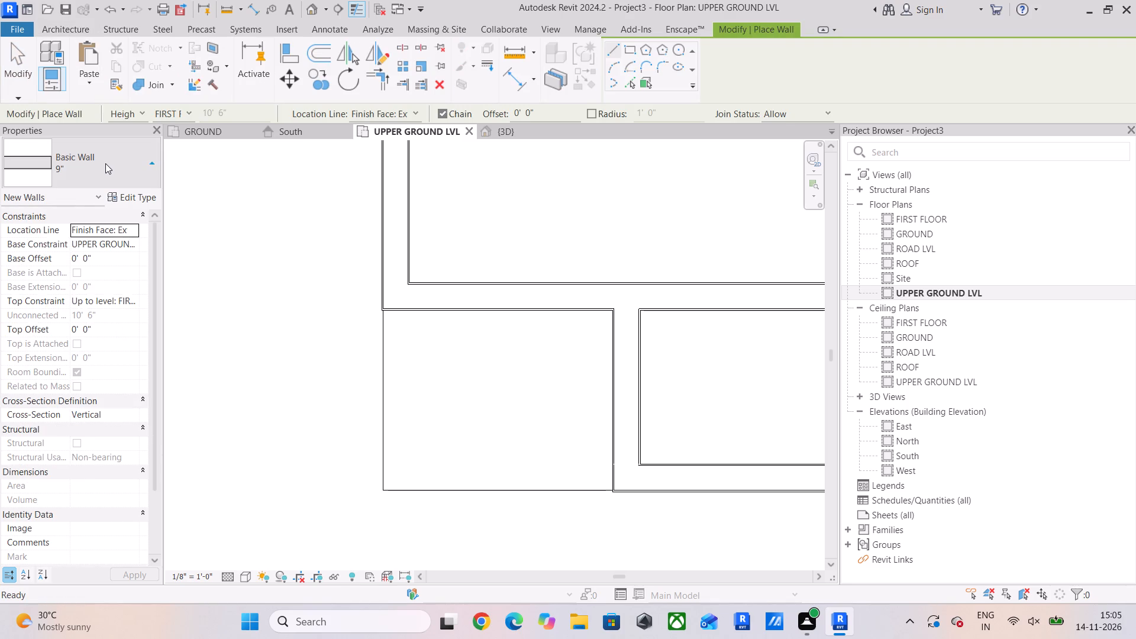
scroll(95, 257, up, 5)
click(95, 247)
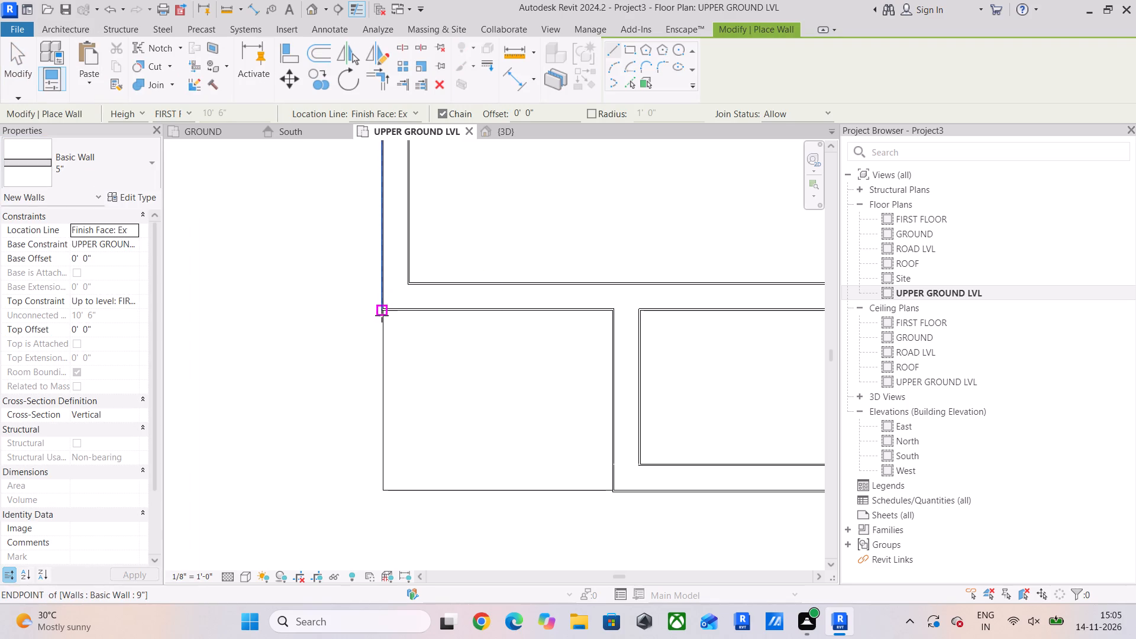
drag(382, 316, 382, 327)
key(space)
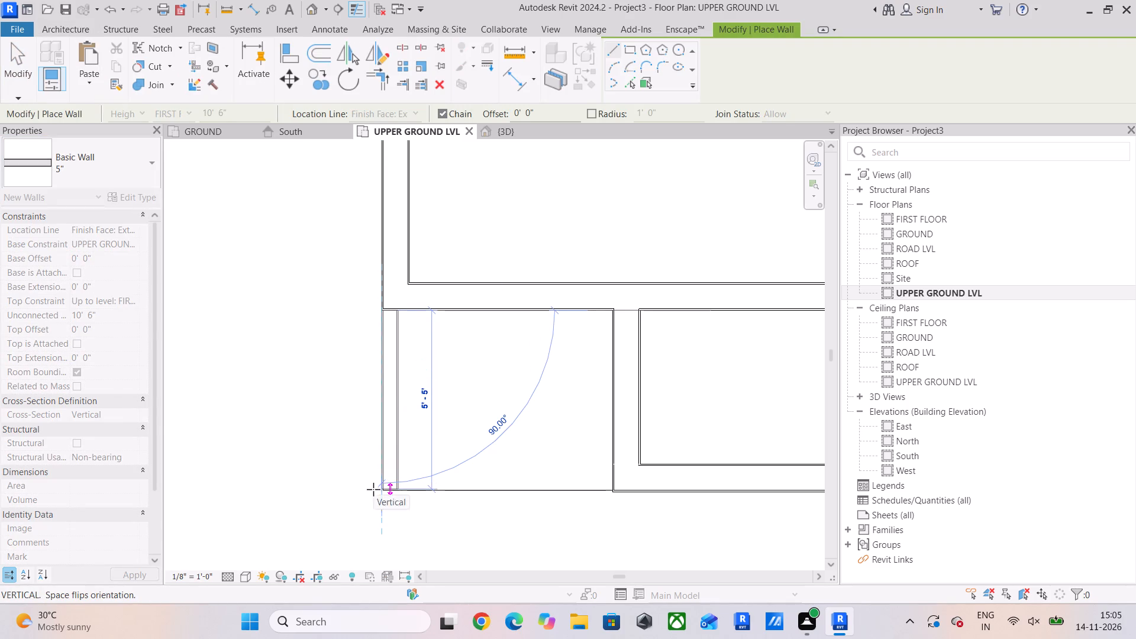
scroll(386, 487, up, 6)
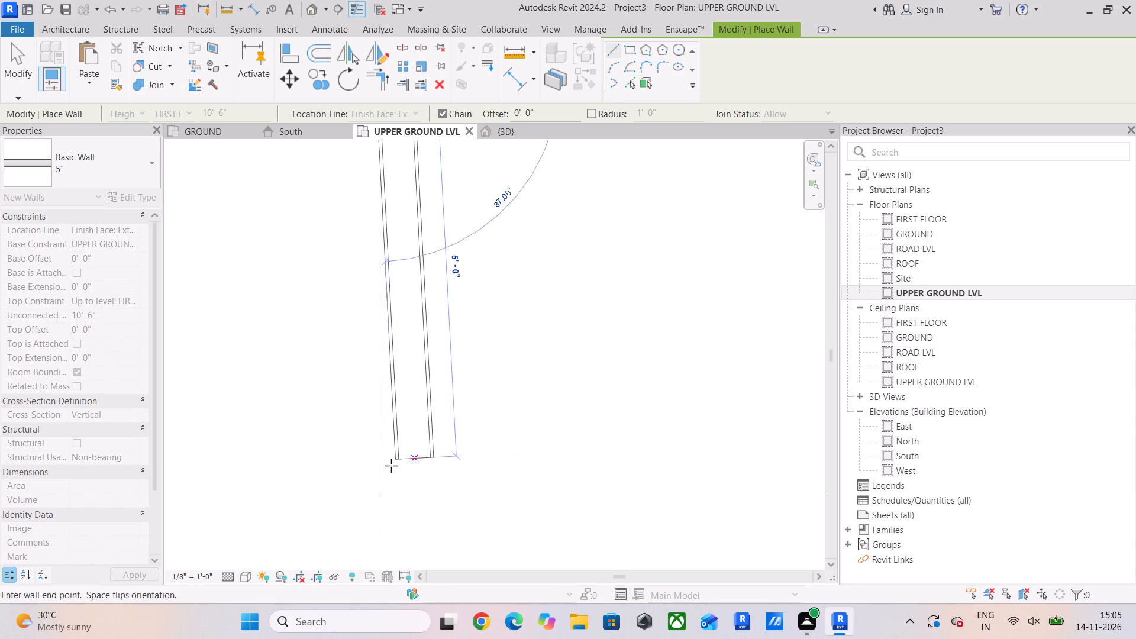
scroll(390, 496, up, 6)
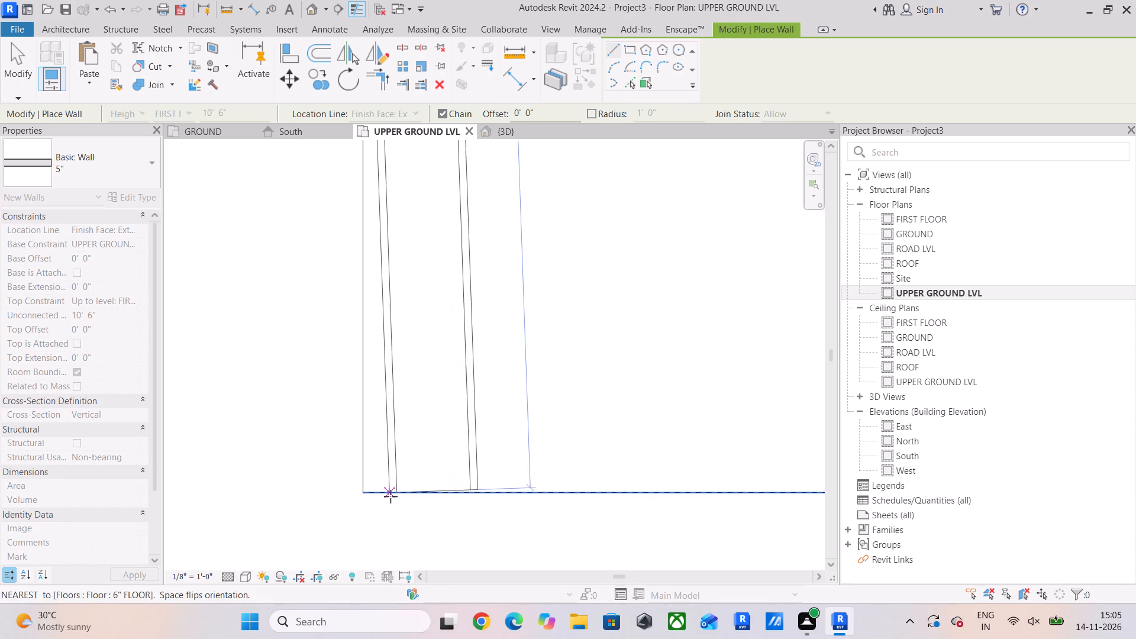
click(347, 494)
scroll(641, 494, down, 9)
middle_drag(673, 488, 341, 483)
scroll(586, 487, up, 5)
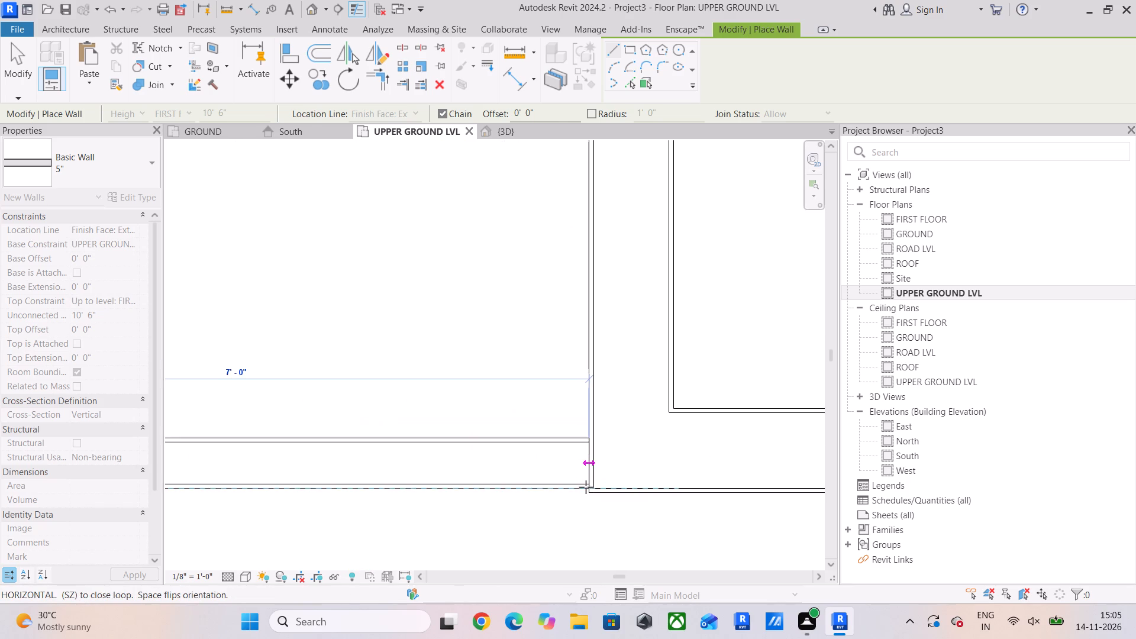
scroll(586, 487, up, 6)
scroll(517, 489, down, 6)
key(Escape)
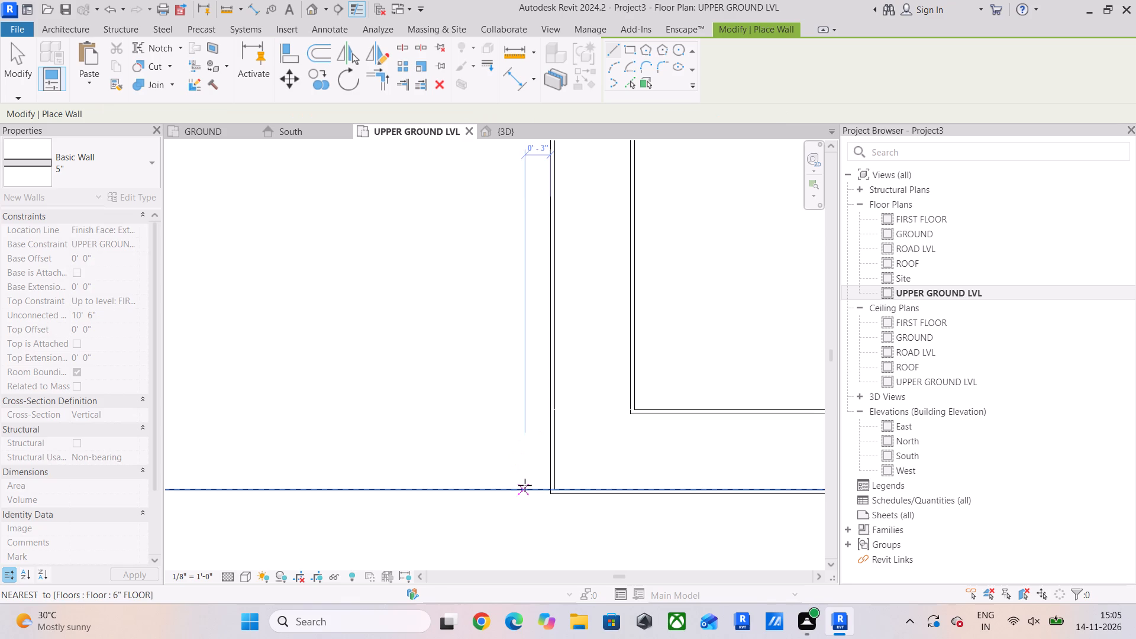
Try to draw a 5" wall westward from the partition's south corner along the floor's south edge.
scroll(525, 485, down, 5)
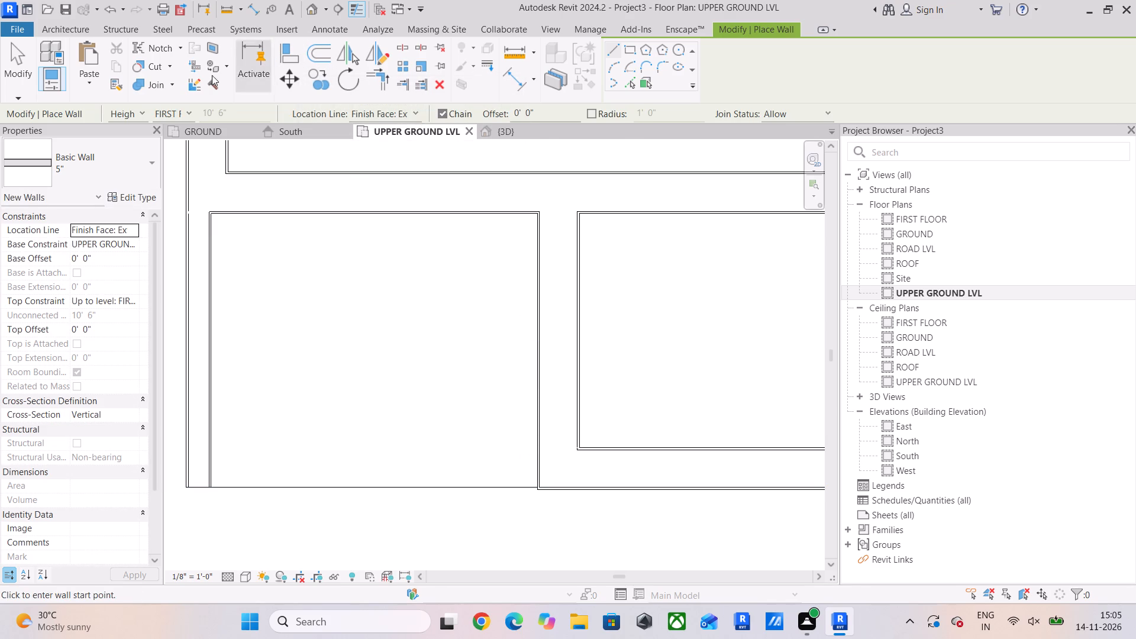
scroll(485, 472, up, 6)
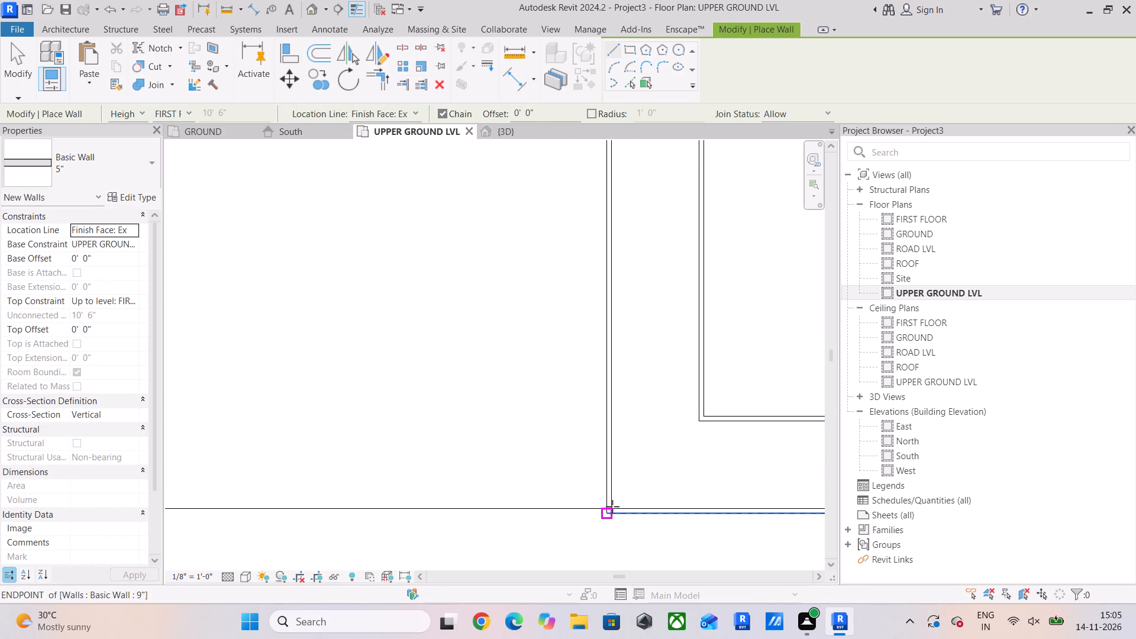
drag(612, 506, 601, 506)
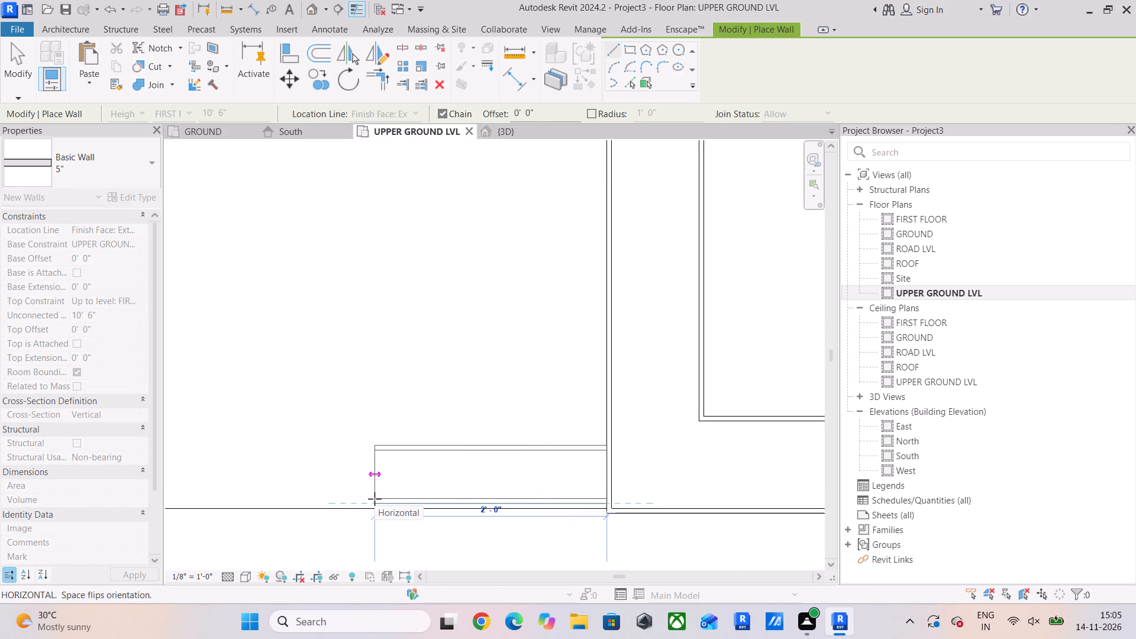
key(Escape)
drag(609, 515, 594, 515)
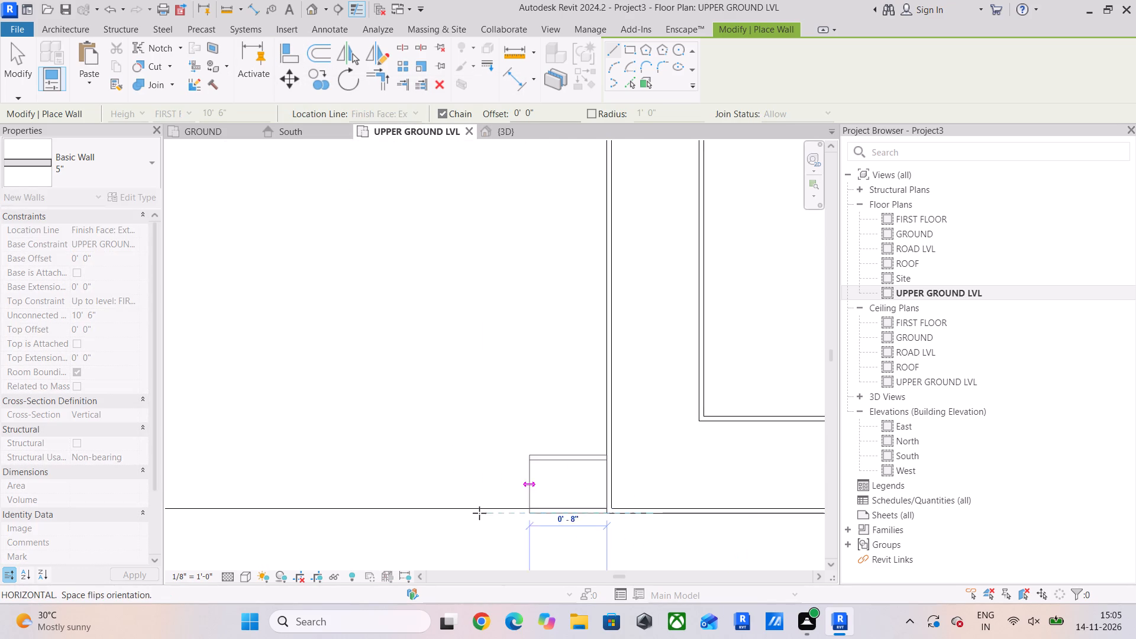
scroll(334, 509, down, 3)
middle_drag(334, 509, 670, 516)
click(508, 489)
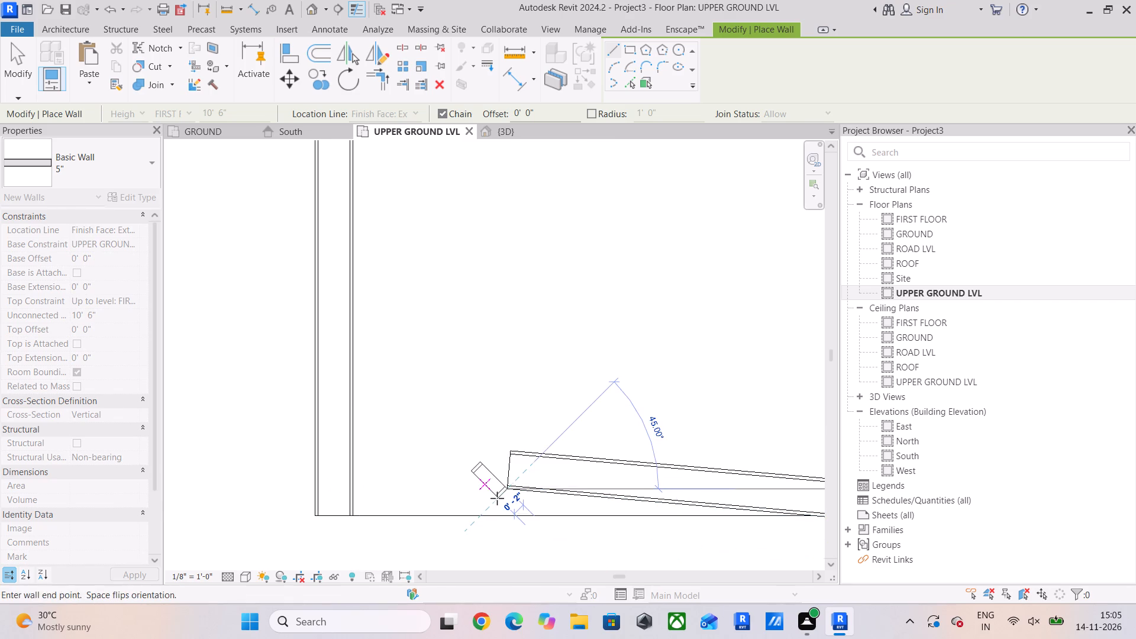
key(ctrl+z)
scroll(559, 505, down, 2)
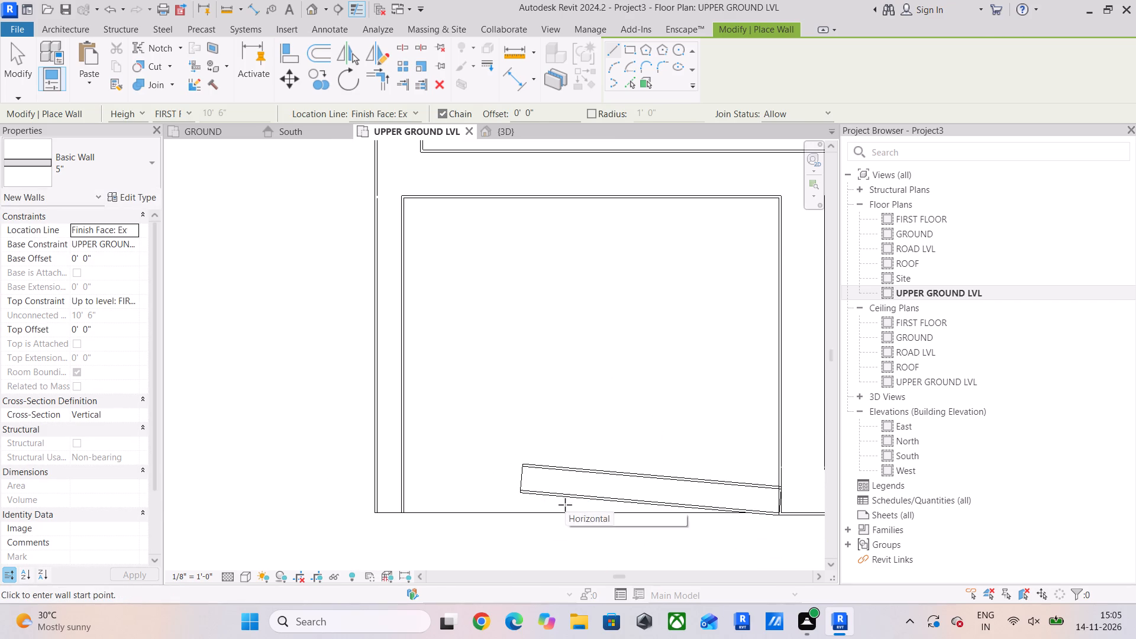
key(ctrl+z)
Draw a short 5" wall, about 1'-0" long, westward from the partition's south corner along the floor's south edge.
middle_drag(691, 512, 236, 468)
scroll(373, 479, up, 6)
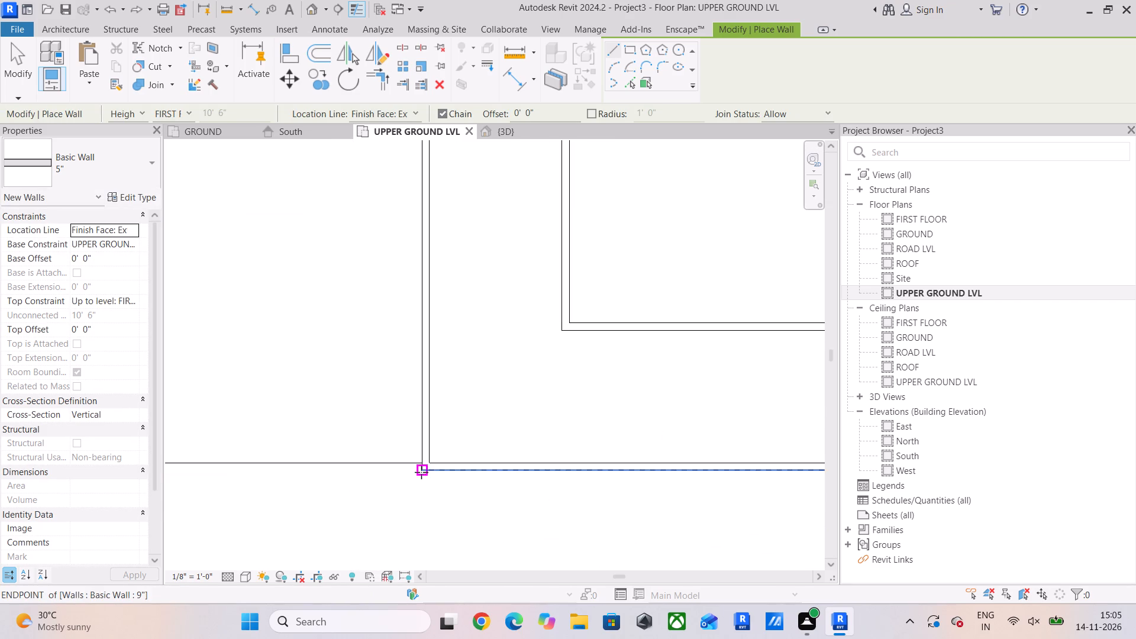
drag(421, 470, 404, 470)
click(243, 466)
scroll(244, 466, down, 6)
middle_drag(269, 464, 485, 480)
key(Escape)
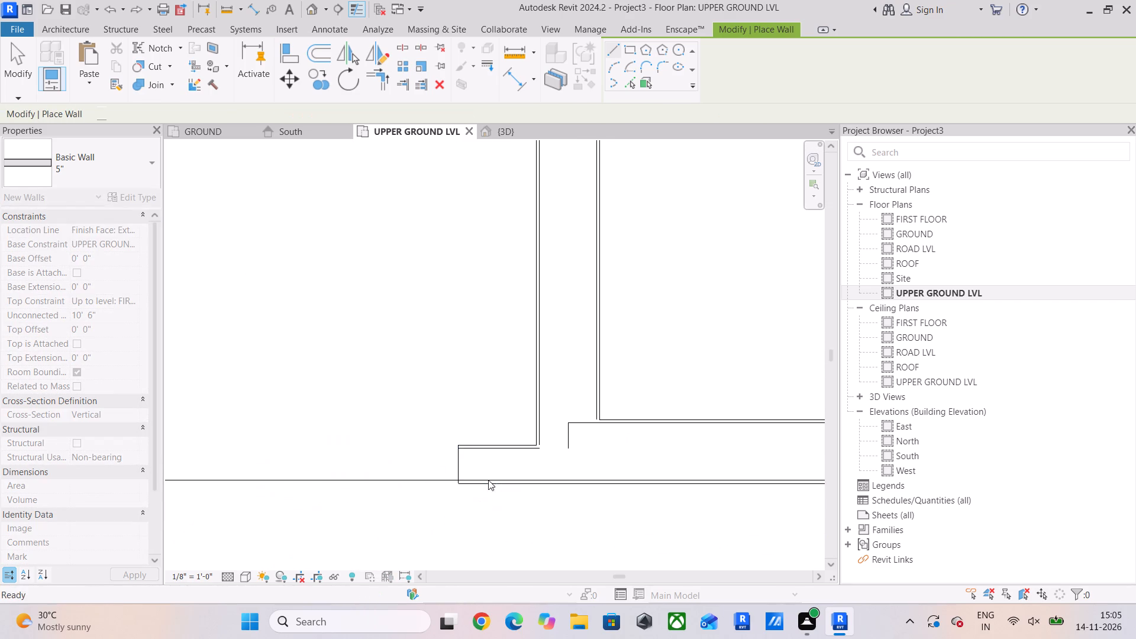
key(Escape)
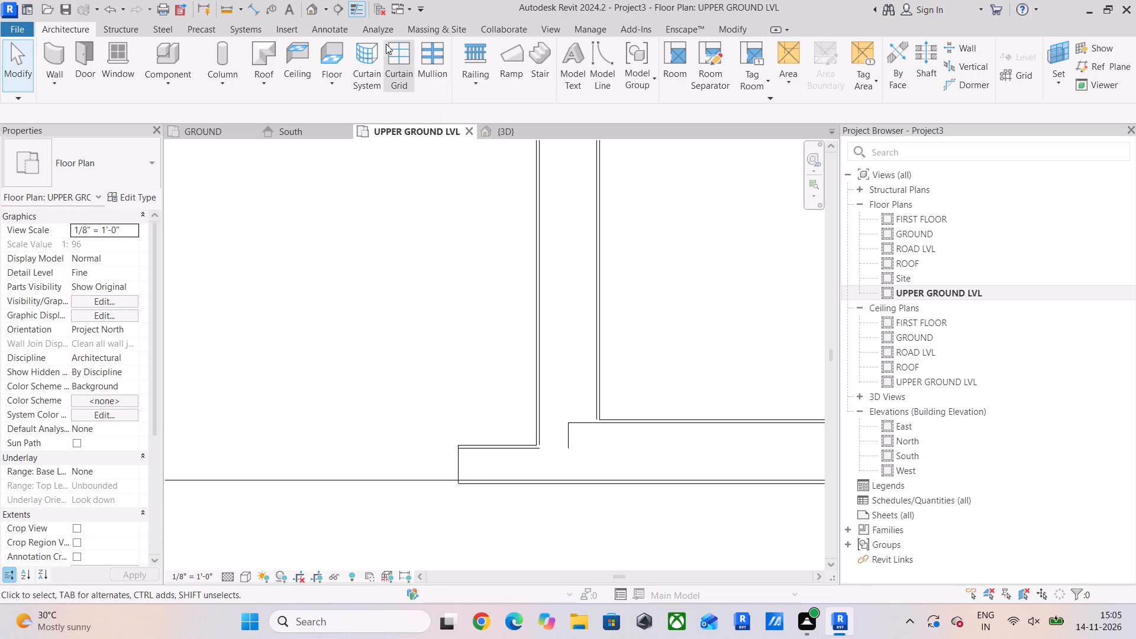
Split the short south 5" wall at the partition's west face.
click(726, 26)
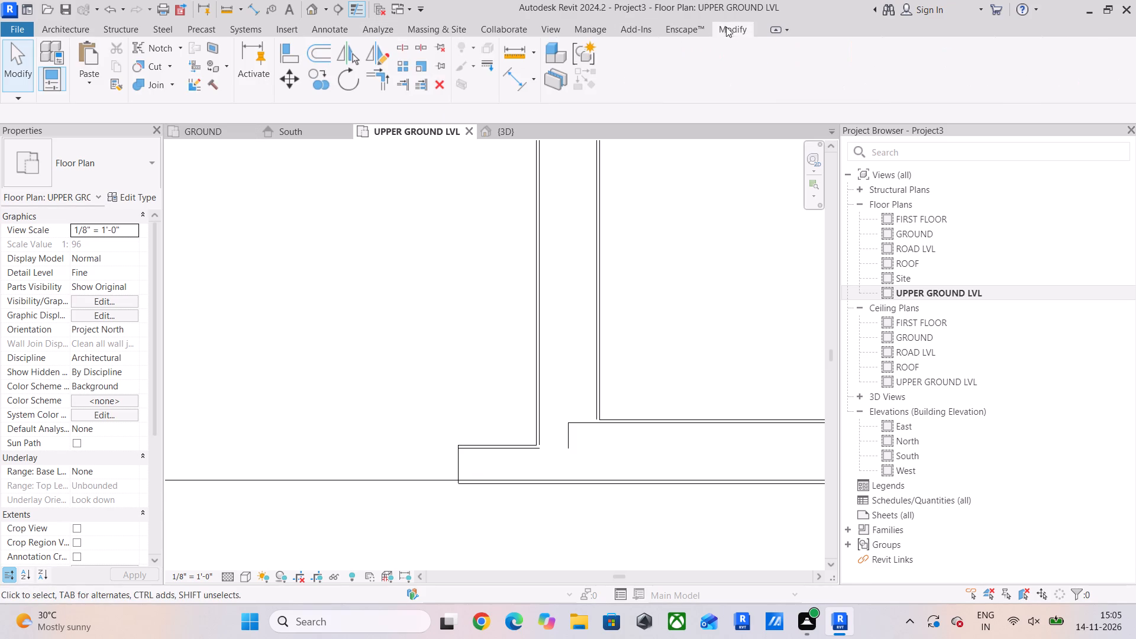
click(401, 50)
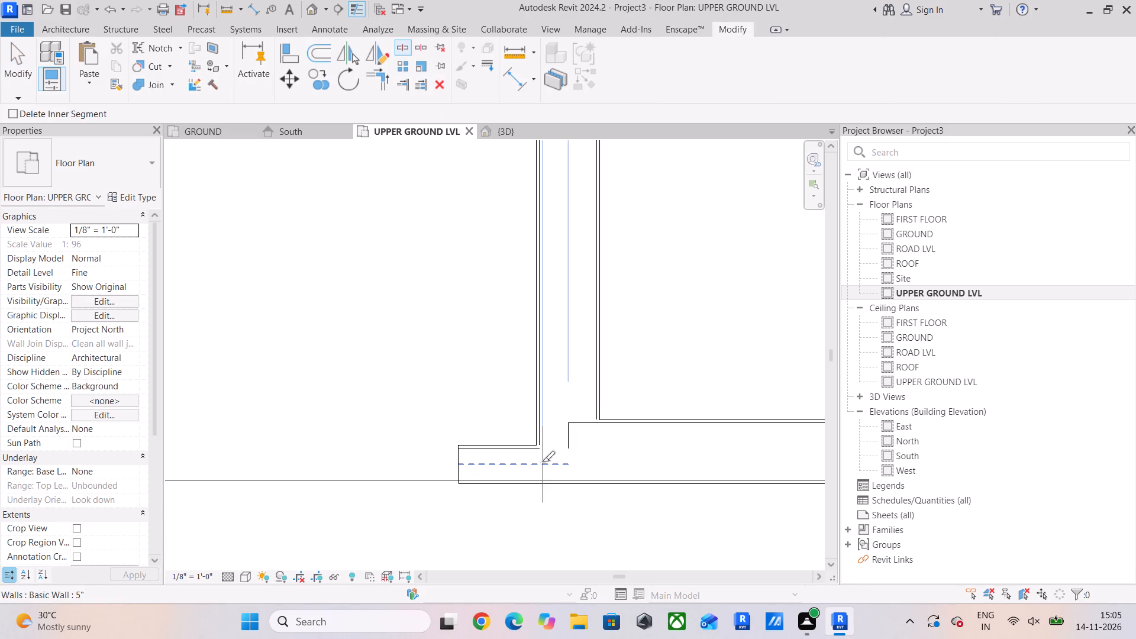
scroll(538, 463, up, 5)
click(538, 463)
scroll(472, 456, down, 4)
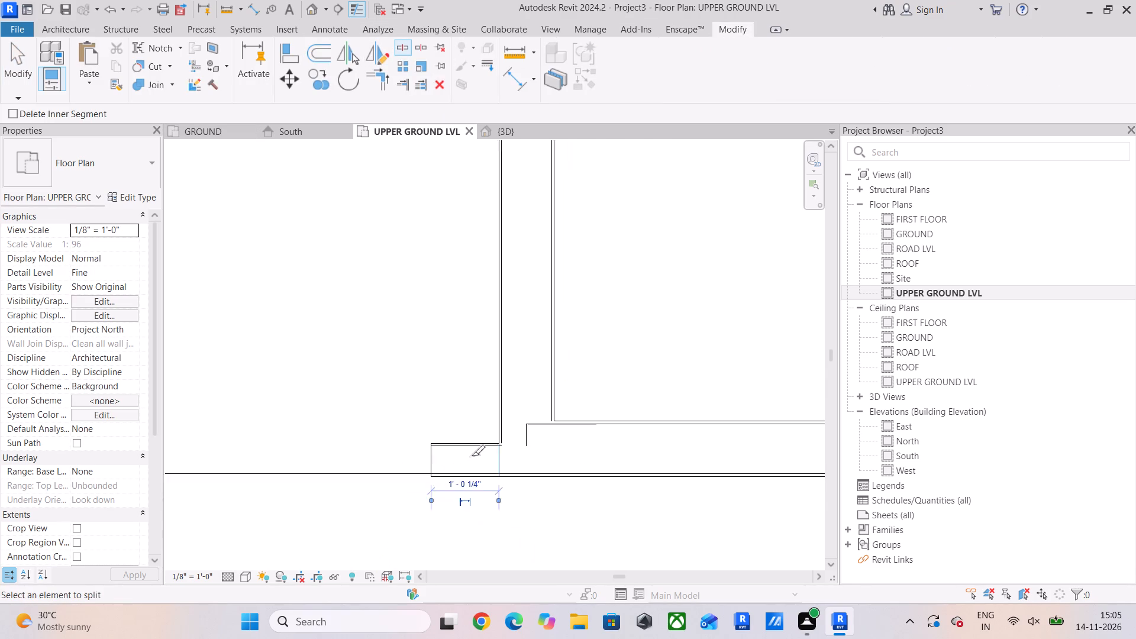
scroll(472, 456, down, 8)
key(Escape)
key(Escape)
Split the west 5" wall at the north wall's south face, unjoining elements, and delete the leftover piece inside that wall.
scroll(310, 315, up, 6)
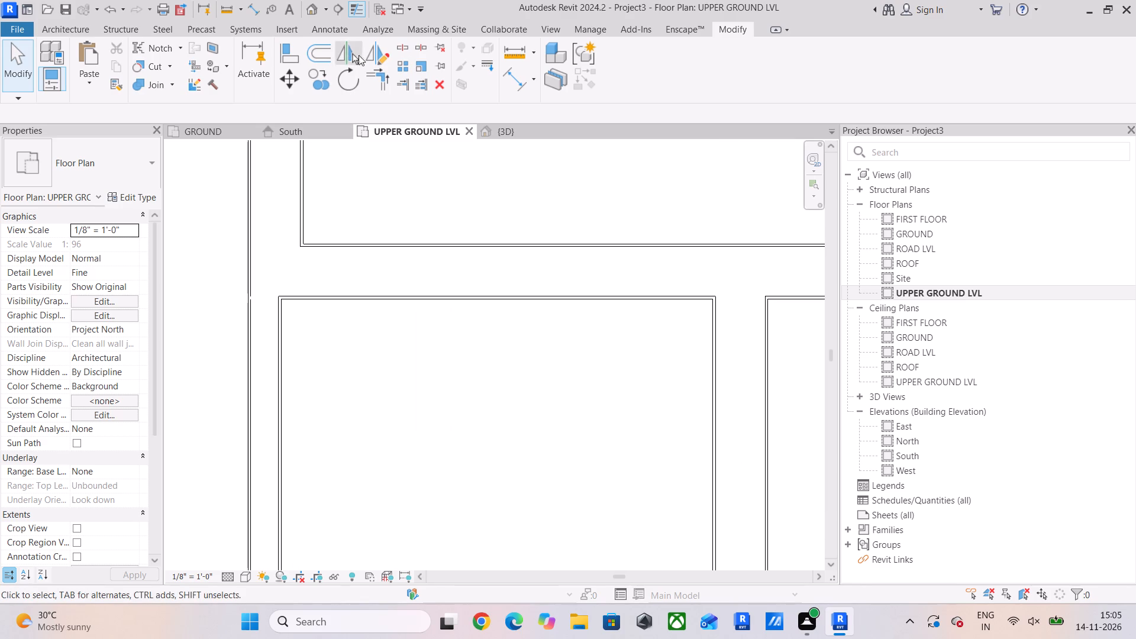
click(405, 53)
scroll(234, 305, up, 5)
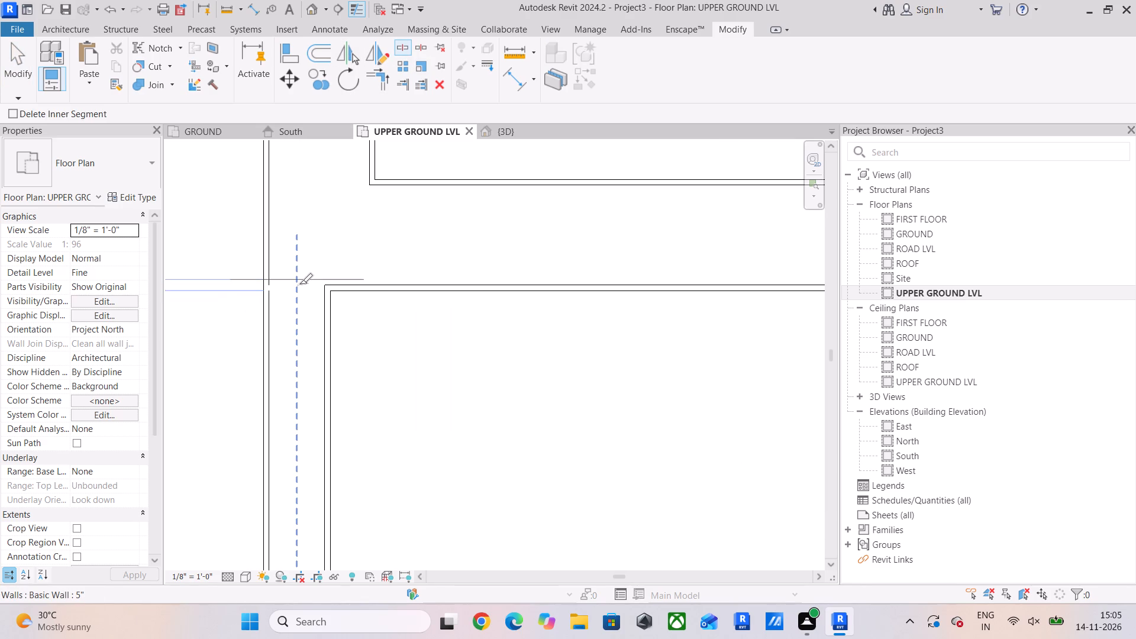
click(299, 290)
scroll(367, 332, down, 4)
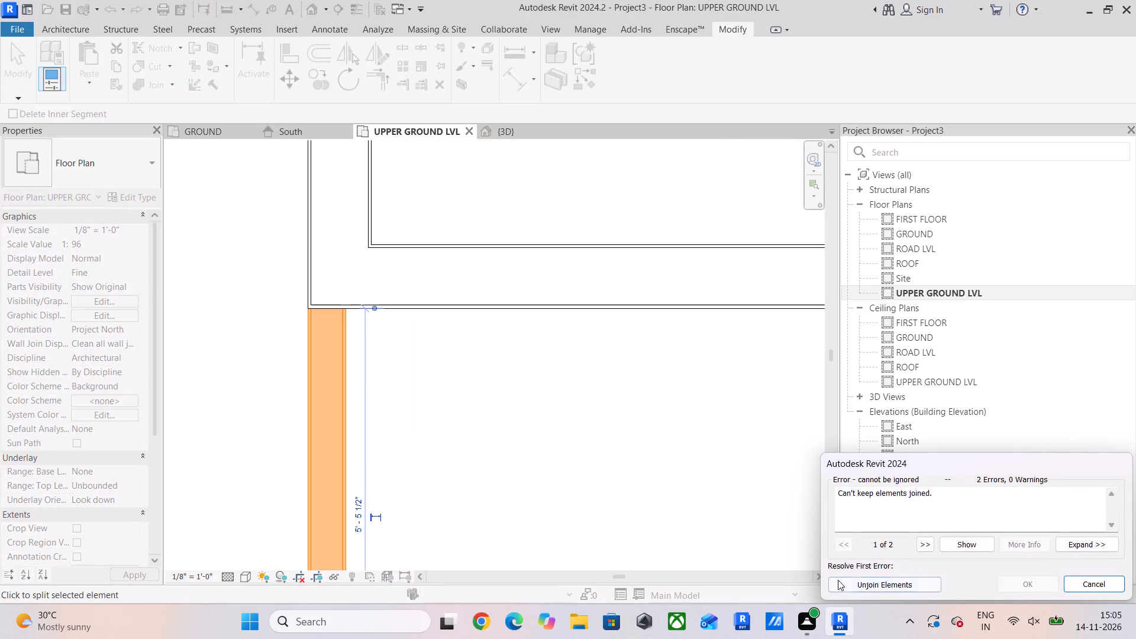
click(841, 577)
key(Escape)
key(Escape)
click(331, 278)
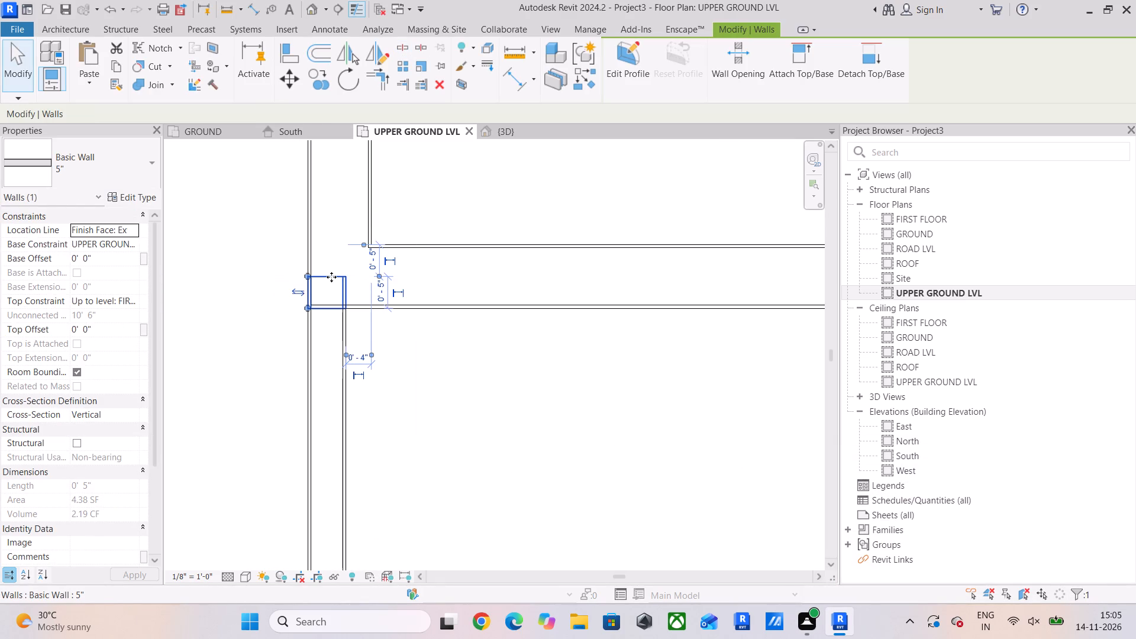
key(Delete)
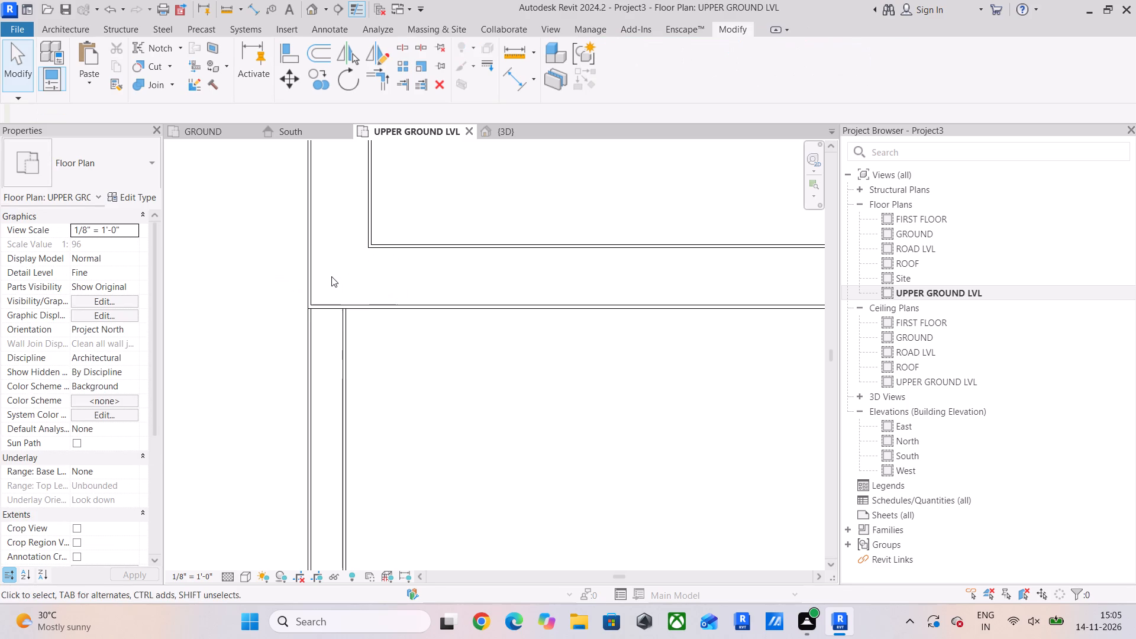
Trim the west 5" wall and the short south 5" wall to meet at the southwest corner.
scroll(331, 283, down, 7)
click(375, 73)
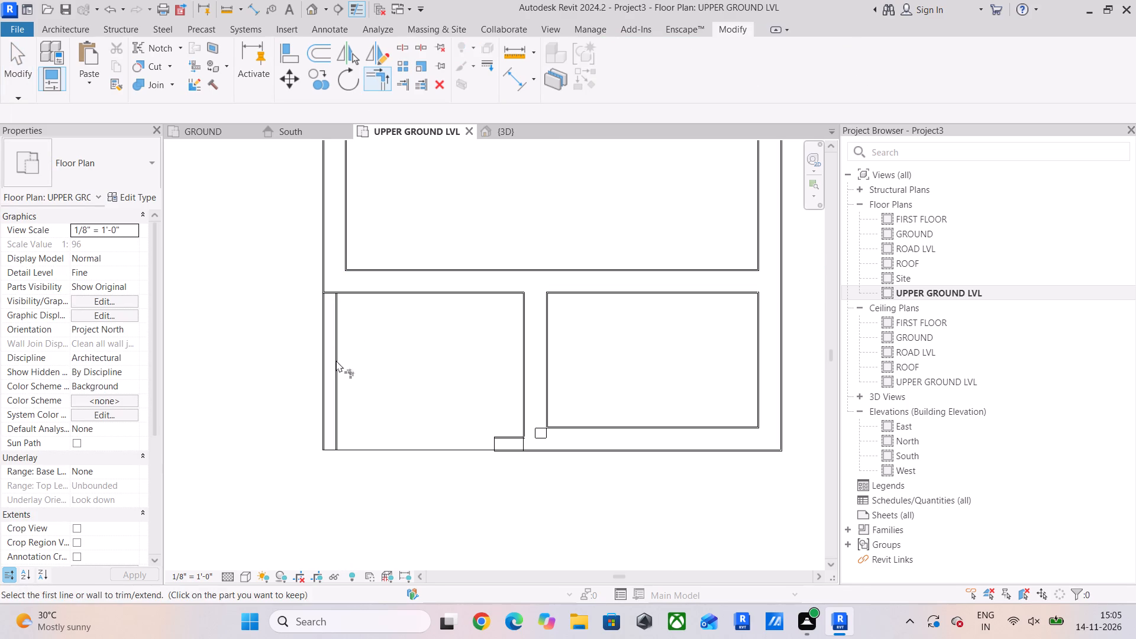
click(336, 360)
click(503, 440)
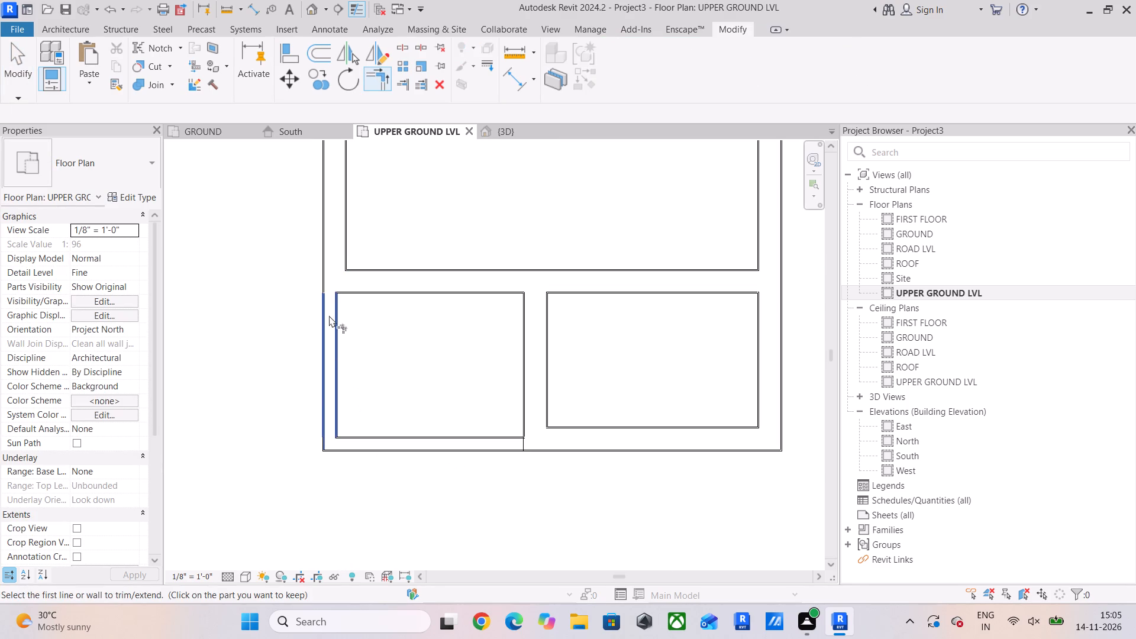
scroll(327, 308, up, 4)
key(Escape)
Examine the new west 5" wall's properties and its place in the overall UPPER GROUND LVL plan.
click(336, 357)
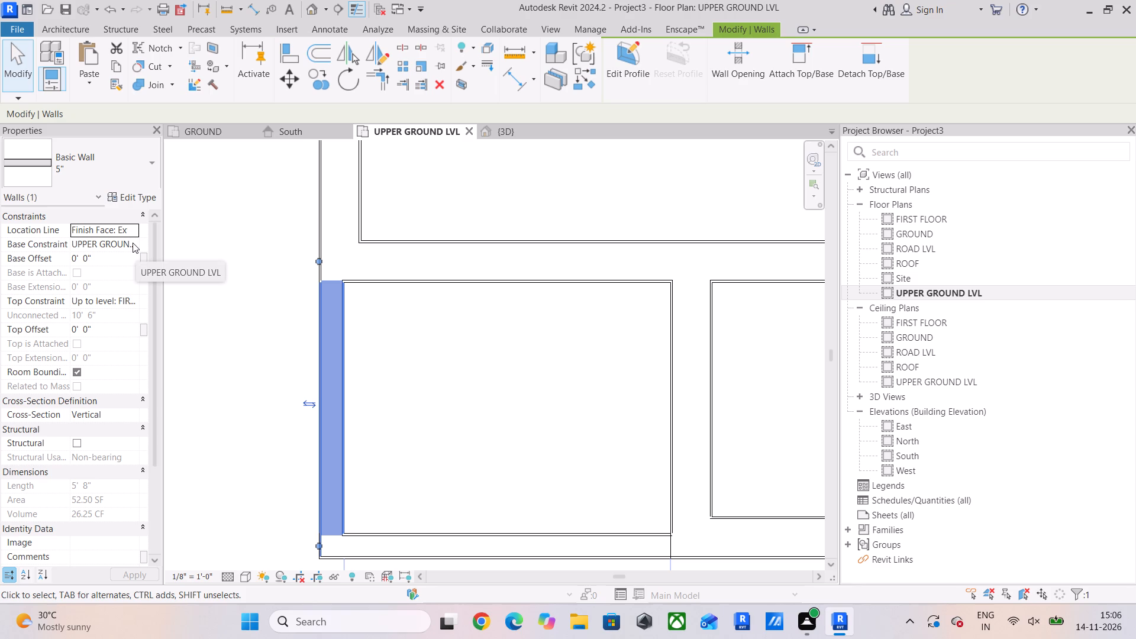
scroll(388, 425, down, 5)
middle_drag(418, 420, 396, 430)
scroll(402, 427, down, 11)
middle_drag(402, 428, 395, 485)
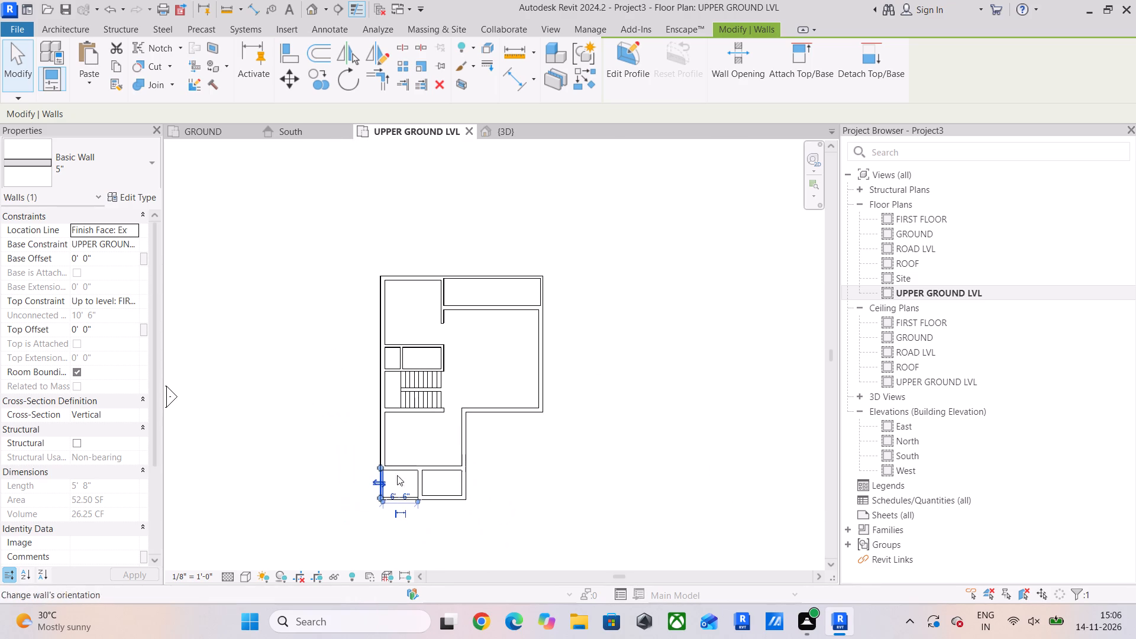
scroll(394, 486, up, 6)
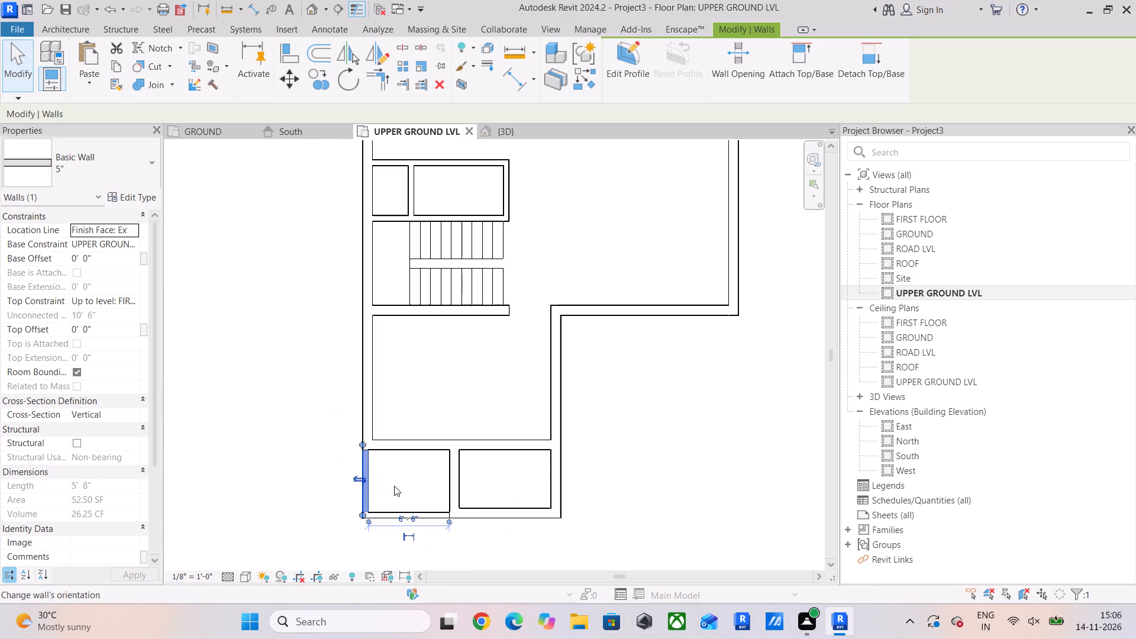
Undo the 5" southwest walls, the earlier corner trims and the Fine detail setting, back to the full-length west exterior wall.
key(ctrl+z)
key(ctrl+z)
key(ctrl+z)
key(ctrl+z)
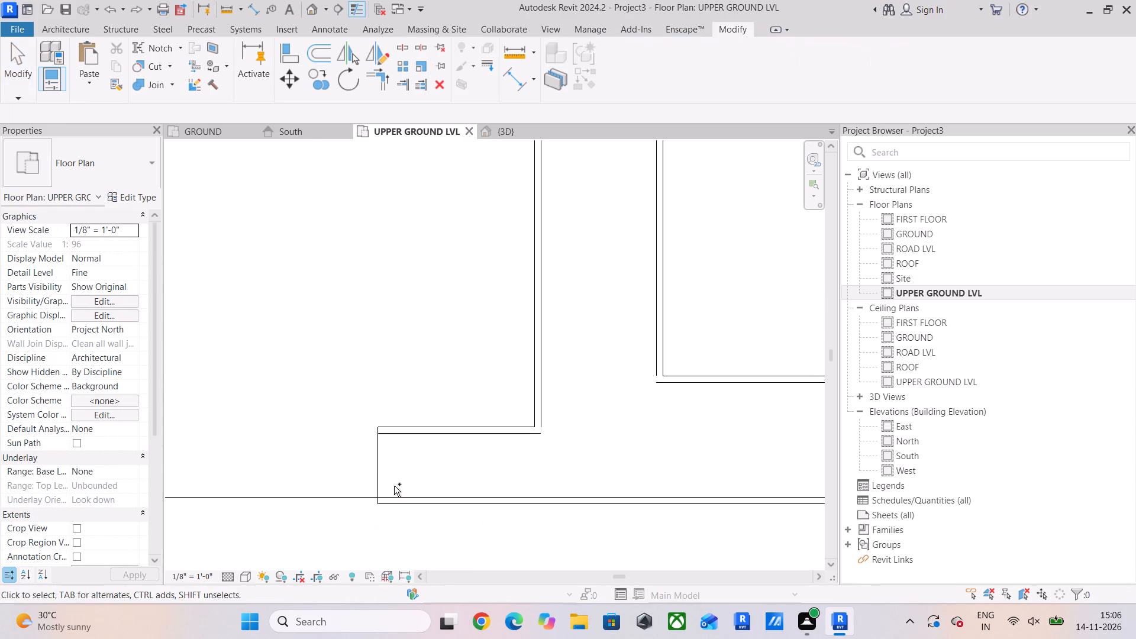
key(ctrl+z)
key(ctrl+z)
key(ctrl+z)
key(ctrl+z)
key(ctrl+z)
key(ctrl+z)
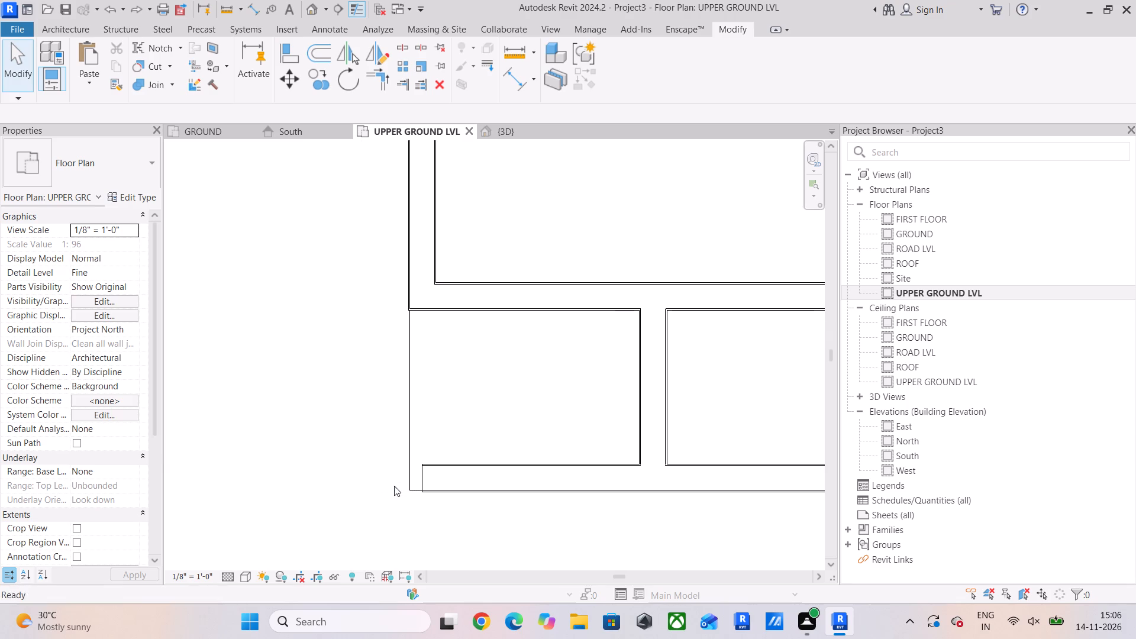
key(ctrl+z)
Set the UPPER GROUND LVL plan's detail level to Fine.
scroll(440, 460, down, 6)
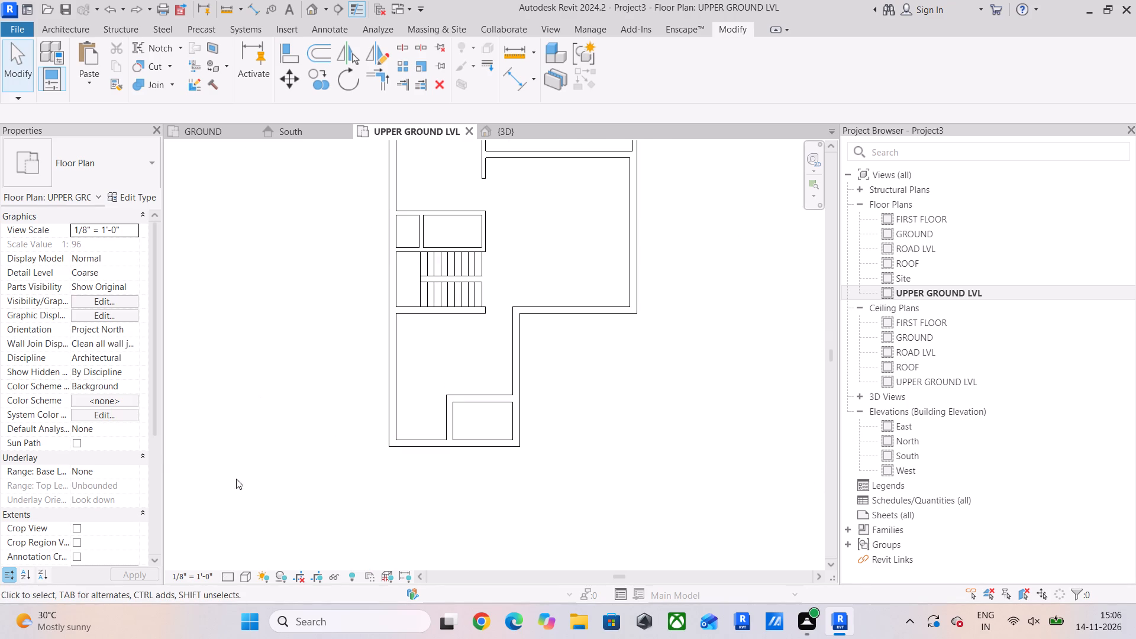
click(228, 572)
click(238, 564)
scroll(428, 396, up, 5)
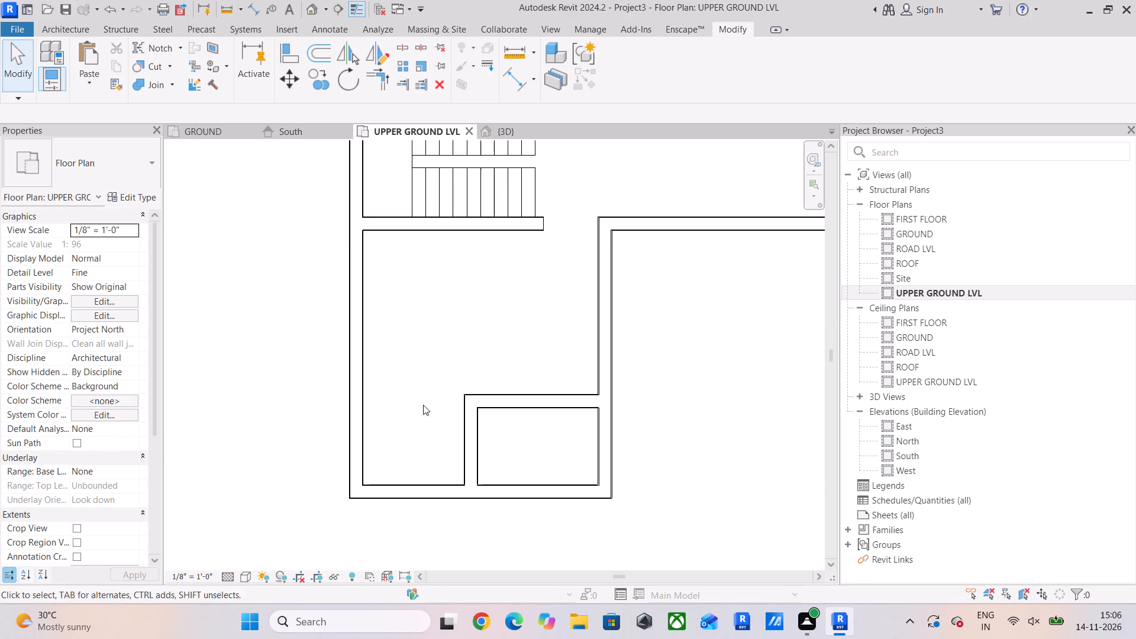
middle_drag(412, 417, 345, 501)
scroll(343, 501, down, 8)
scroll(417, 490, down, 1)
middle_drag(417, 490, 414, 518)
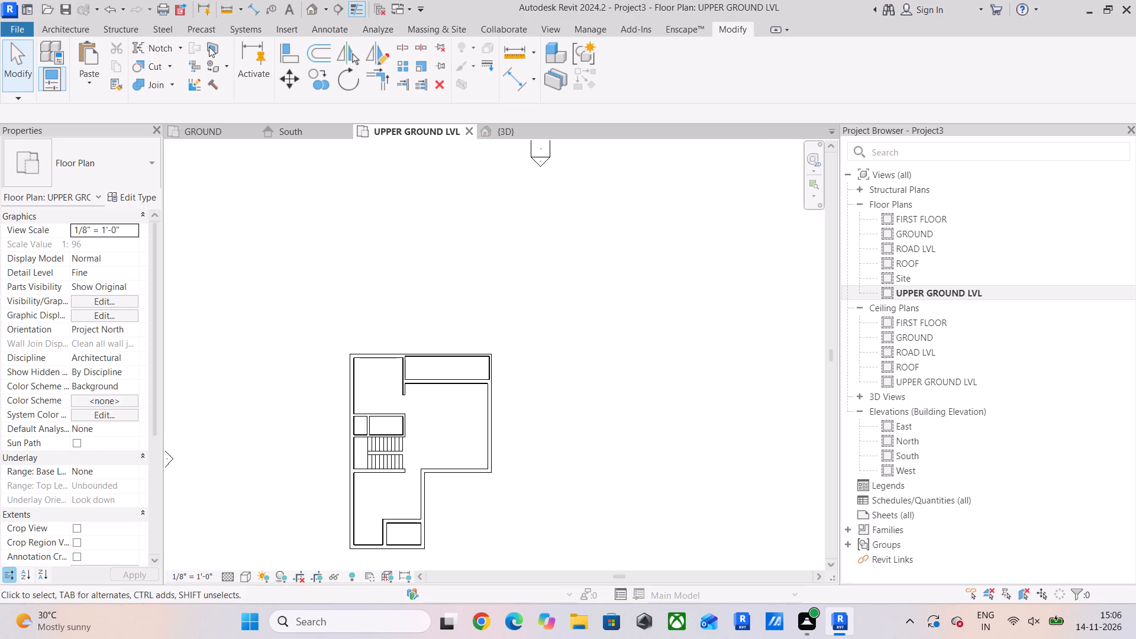
From the South elevation, start a new 6" FLOOR similar to the UPPER GROUND LVL slab, with its sketch opened in the GROUND floor plan.
click(280, 137)
scroll(480, 473, down, 4)
middle_drag(495, 455, 459, 456)
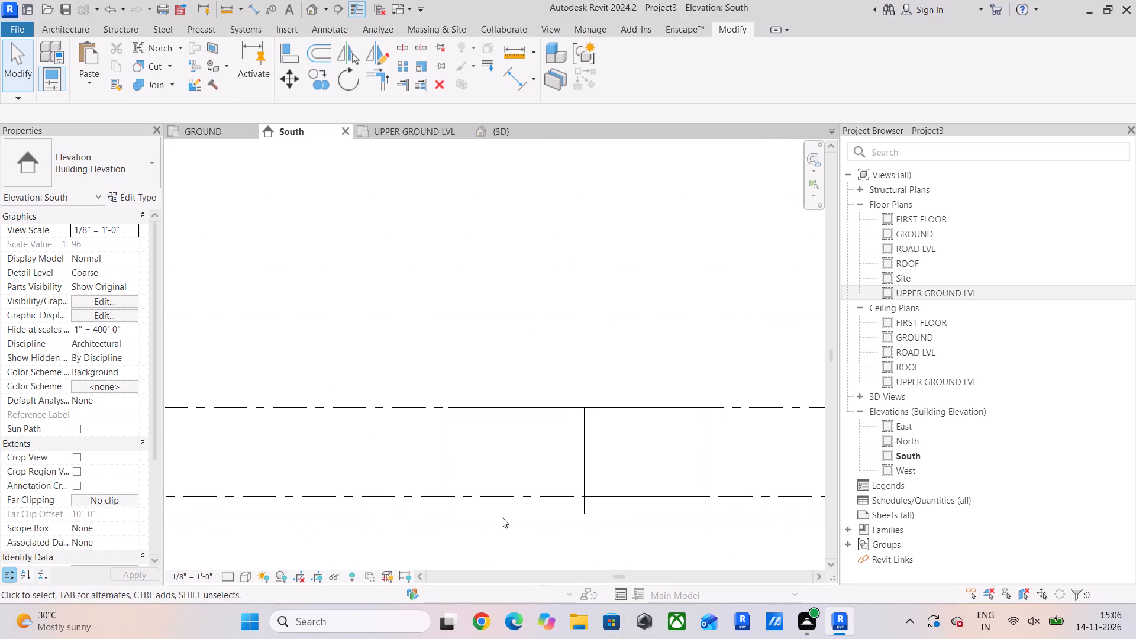
scroll(588, 505, up, 5)
scroll(435, 464, down, 3)
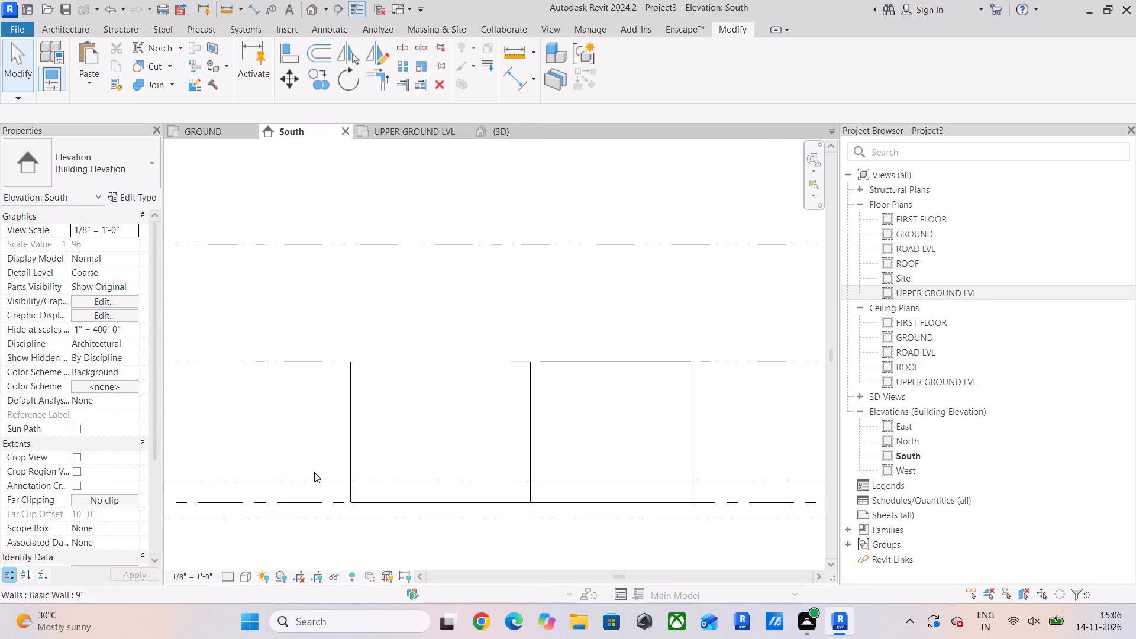
drag(311, 472, 729, 494)
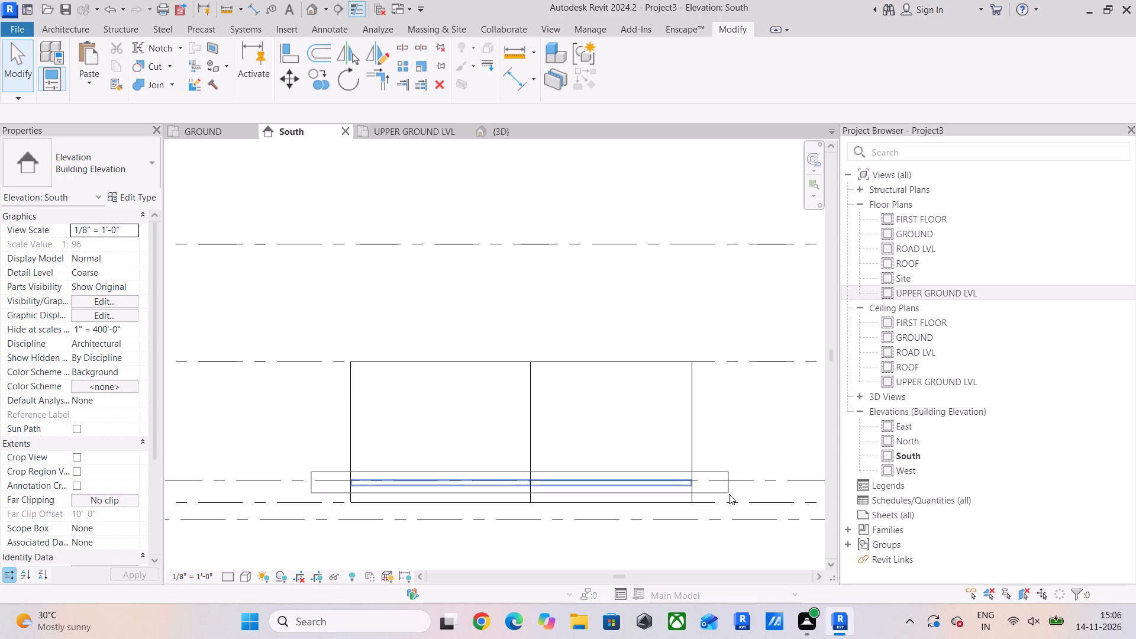
drag(729, 494, 731, 493)
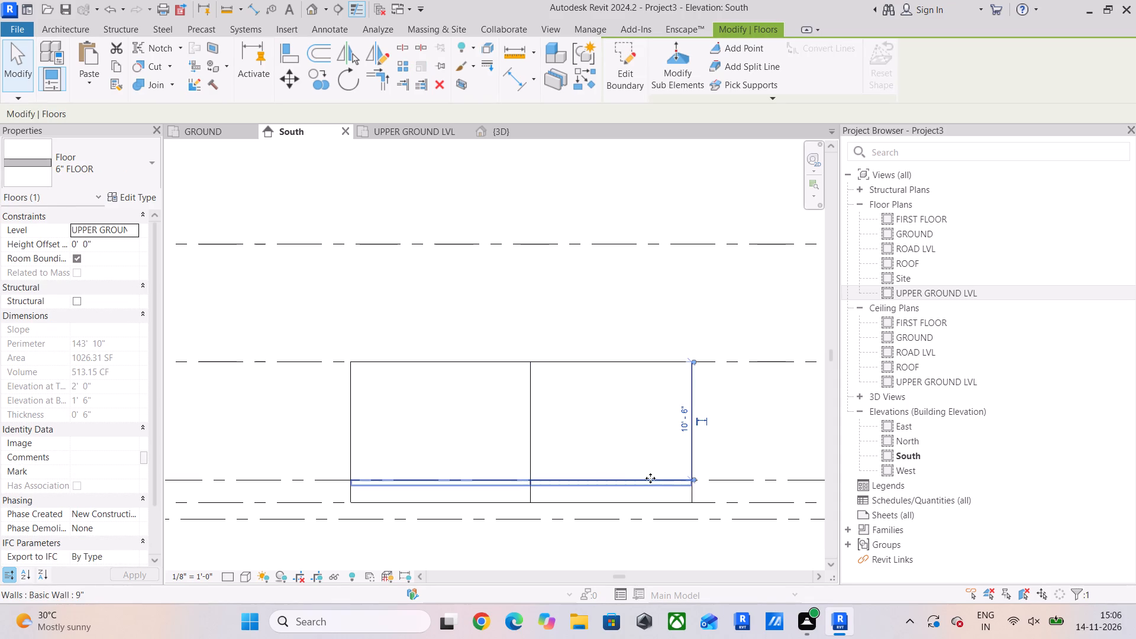
middle_drag(720, 479, 667, 463)
scroll(667, 463, down, 1)
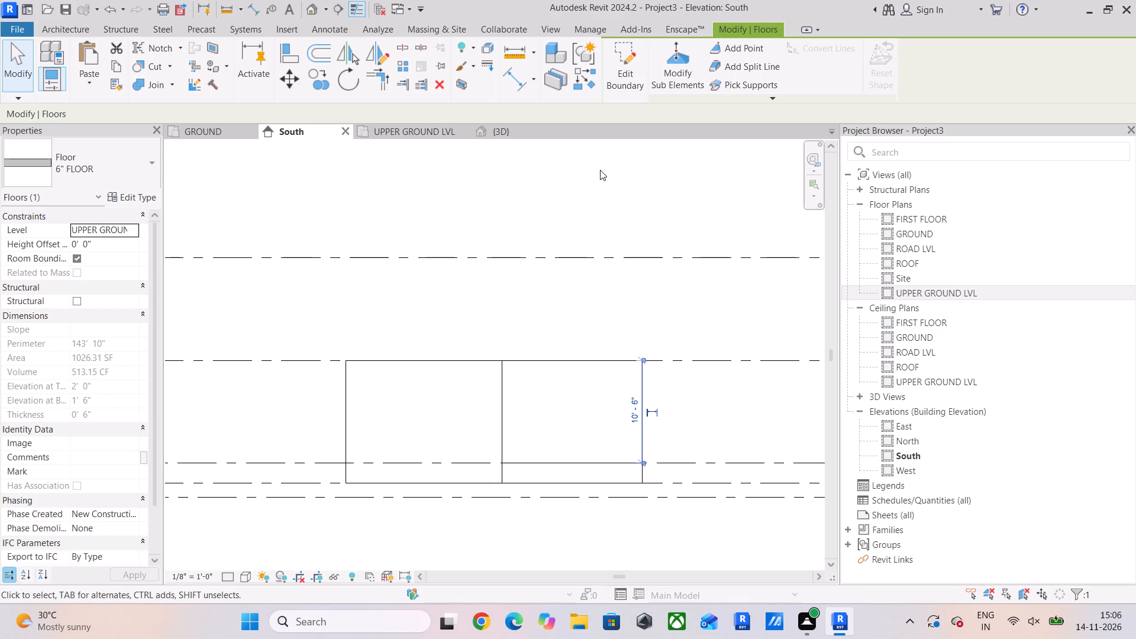
click(588, 84)
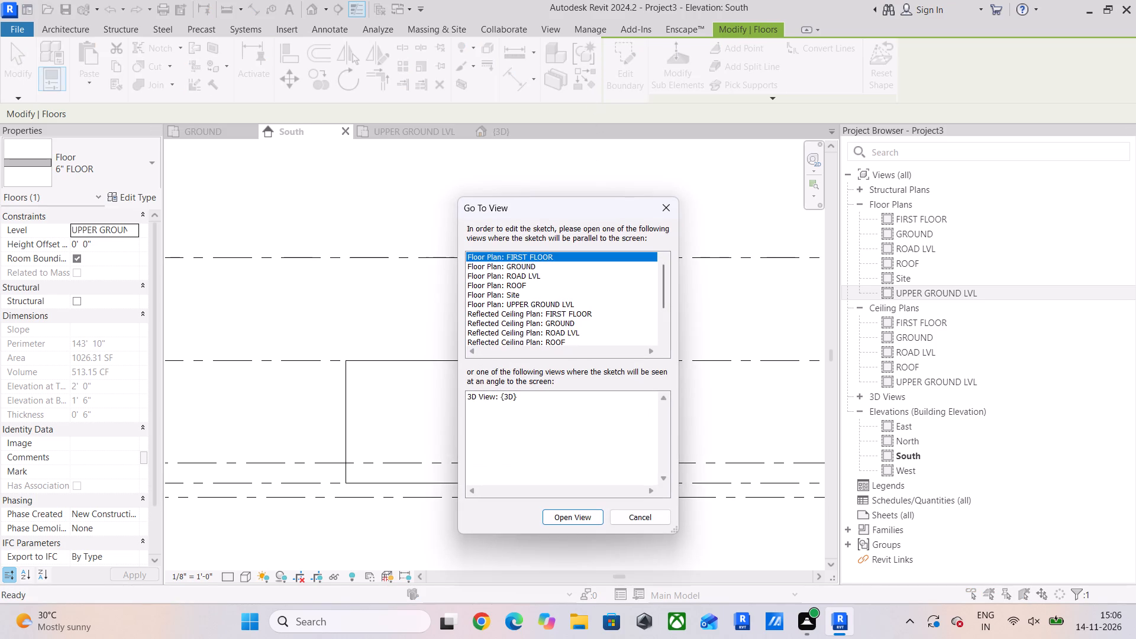
click(528, 264)
click(564, 515)
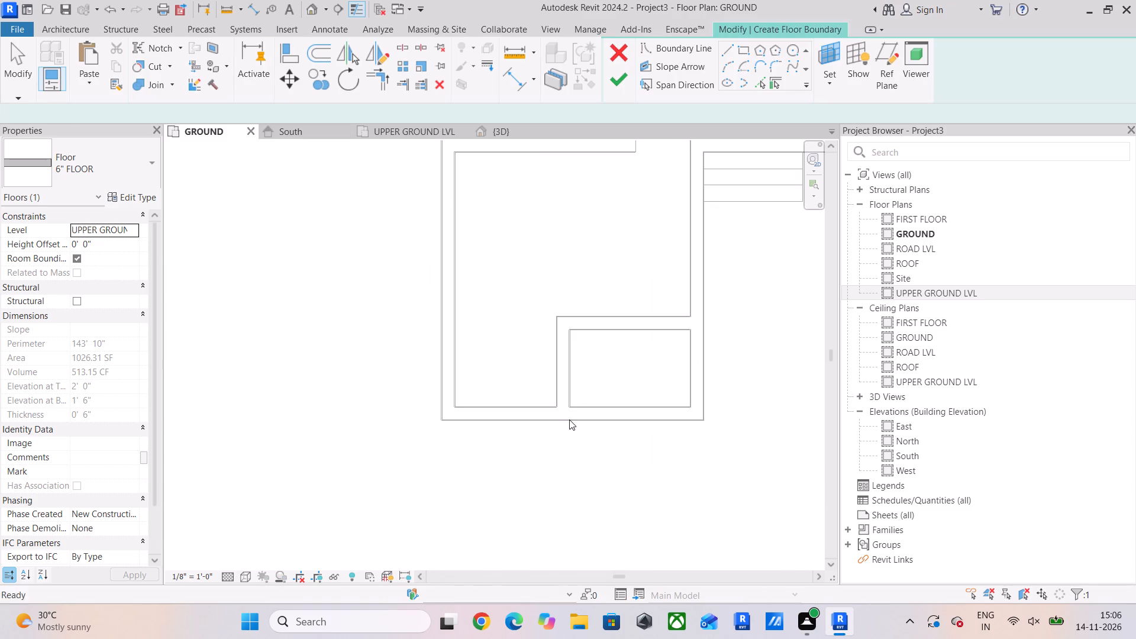
Sketch a rectangular floor boundary about 16'-4" long from the inner wall corner at the entrance steps down to the south wall's outer line.
middle_drag(608, 346, 227, 604)
scroll(265, 536, up, 1)
scroll(335, 440, up, 5)
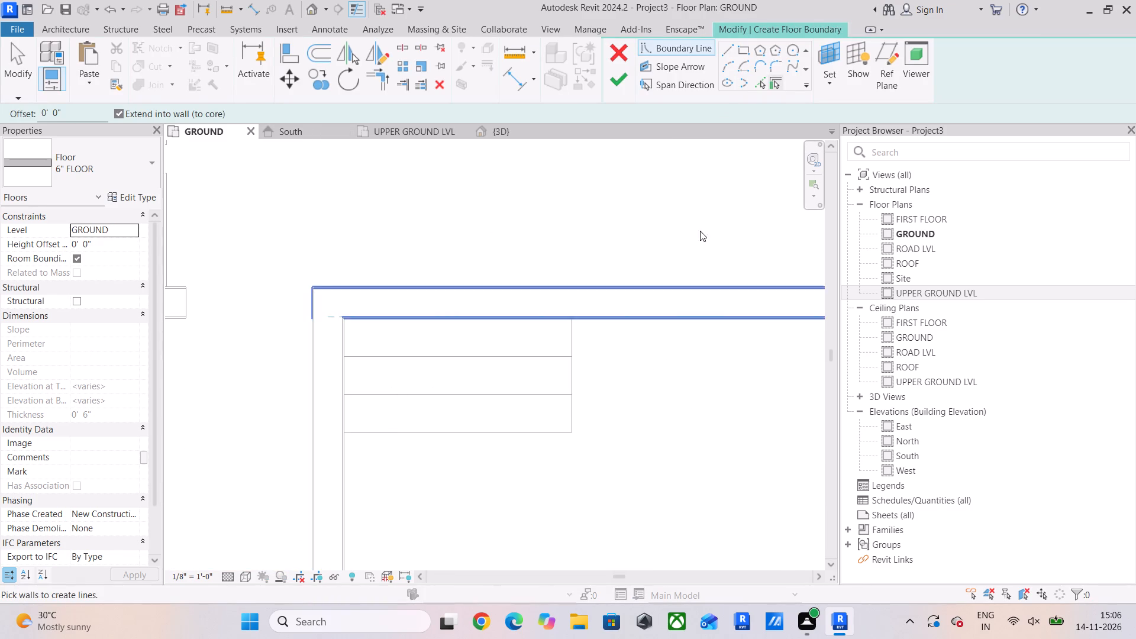
scroll(644, 280, down, 5)
middle_drag(644, 281, 611, 292)
click(741, 47)
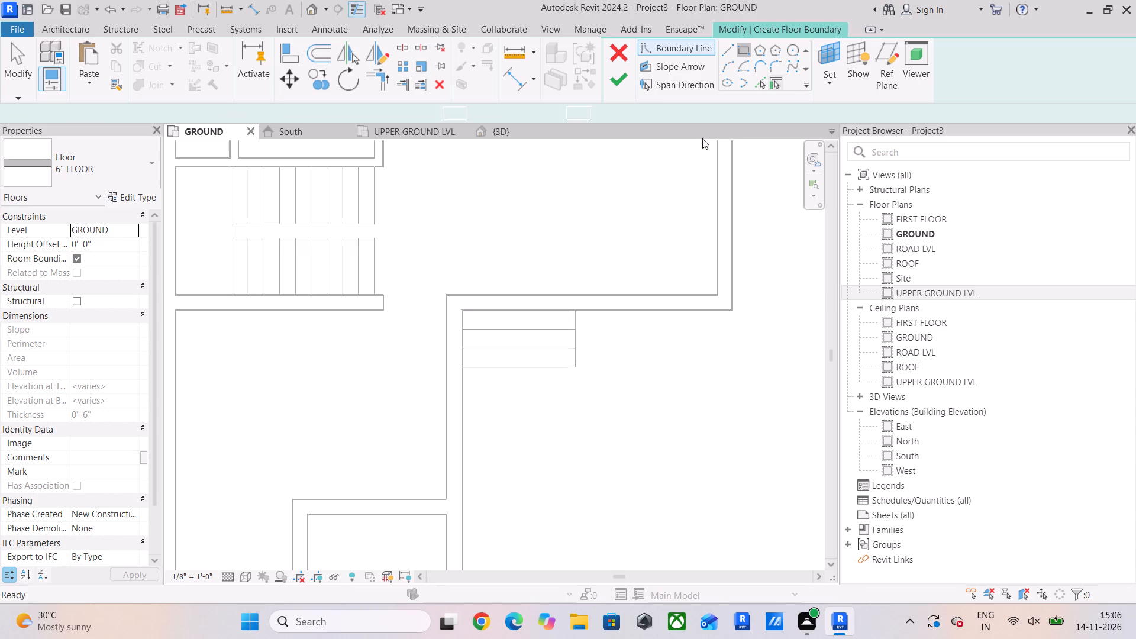
scroll(477, 306, up, 11)
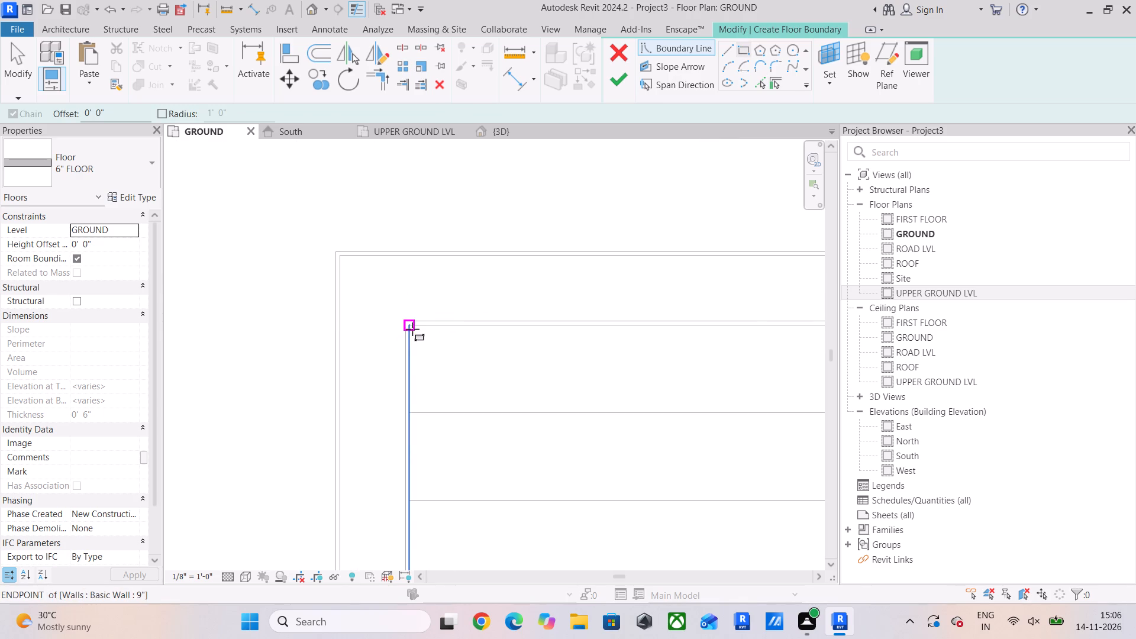
drag(412, 329, 419, 340)
scroll(491, 411, down, 6)
middle_drag(521, 412, 417, 241)
scroll(504, 367, down, 12)
middle_drag(592, 406, 575, 337)
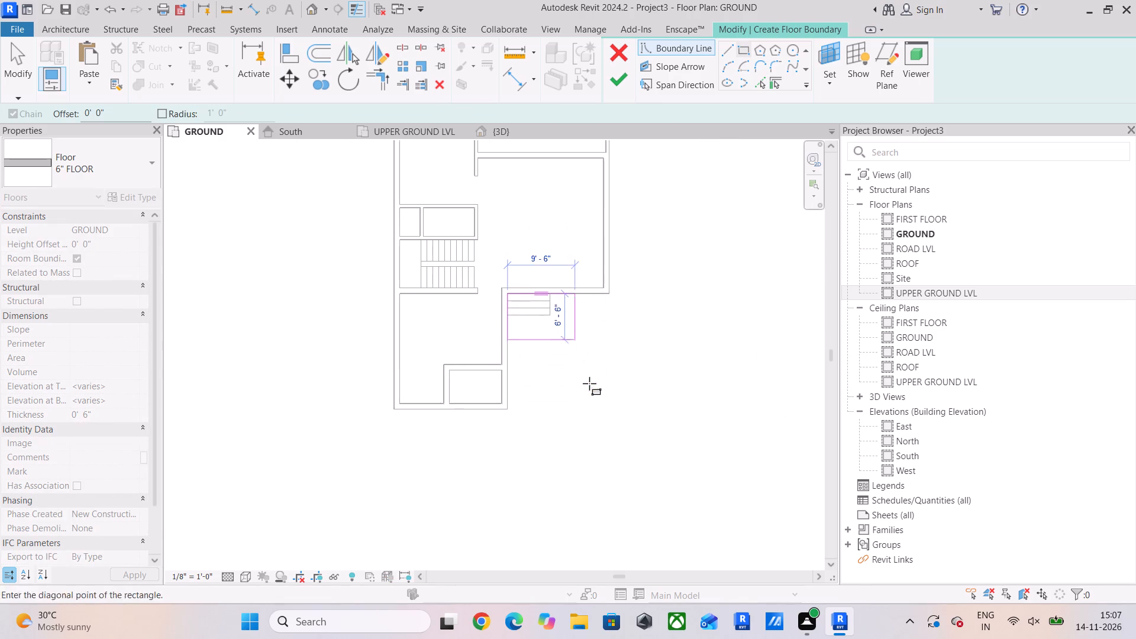
scroll(611, 411, up, 6)
click(611, 411)
middle_drag(603, 367, 599, 508)
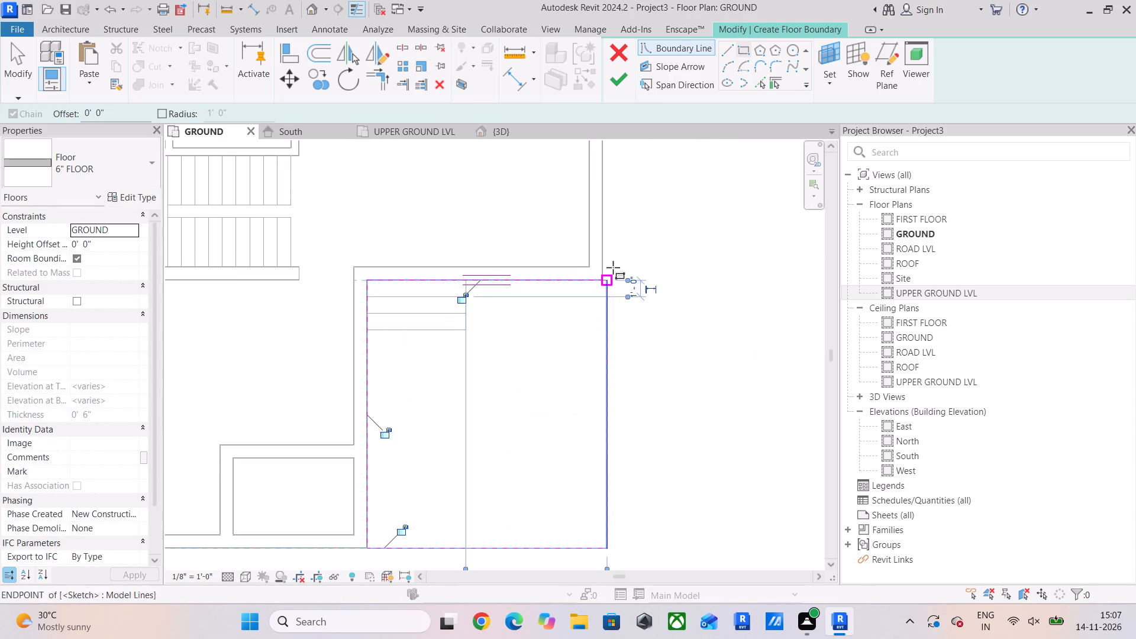
Move the boundary's east edge flush with the east exterior wall's outer face and finish the GROUND floor slab.
scroll(620, 253, up, 6)
key(Escape)
key(Escape)
click(592, 401)
drag(593, 418, 576, 425)
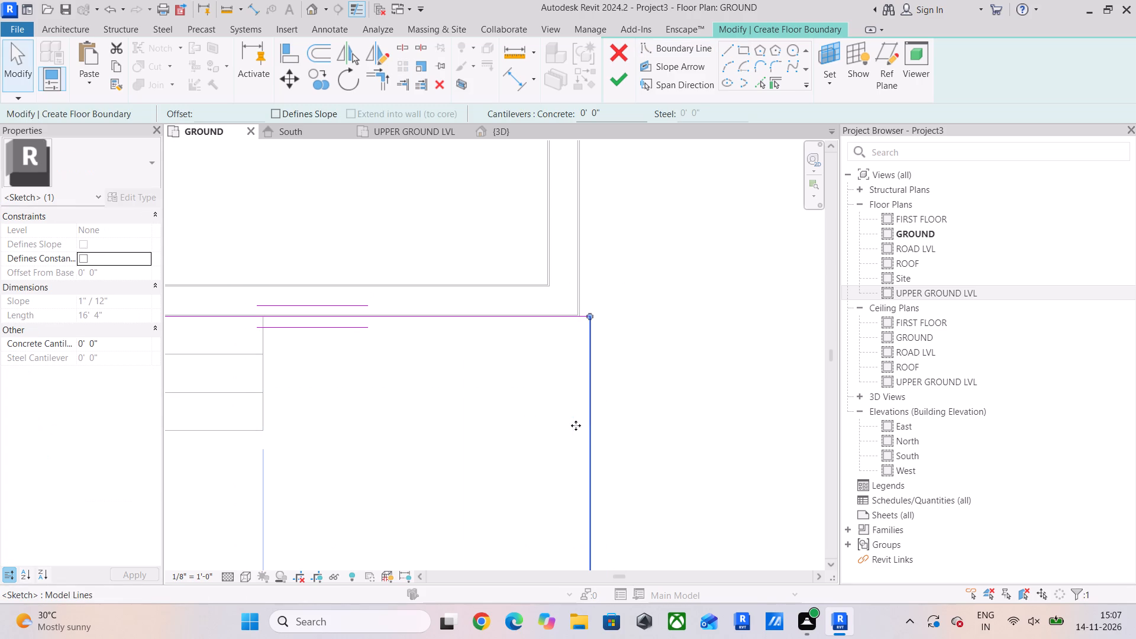
drag(576, 425, 582, 434)
scroll(512, 393, down, 4)
middle_drag(514, 393, 644, 319)
scroll(598, 386, down, 3)
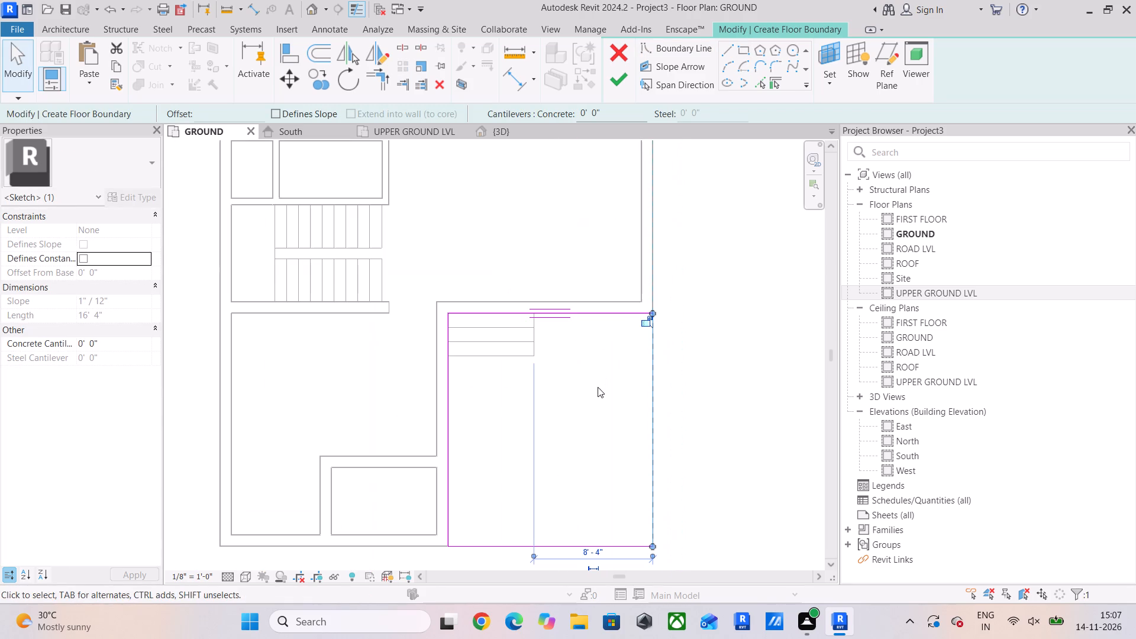
middle_click(598, 387)
click(615, 73)
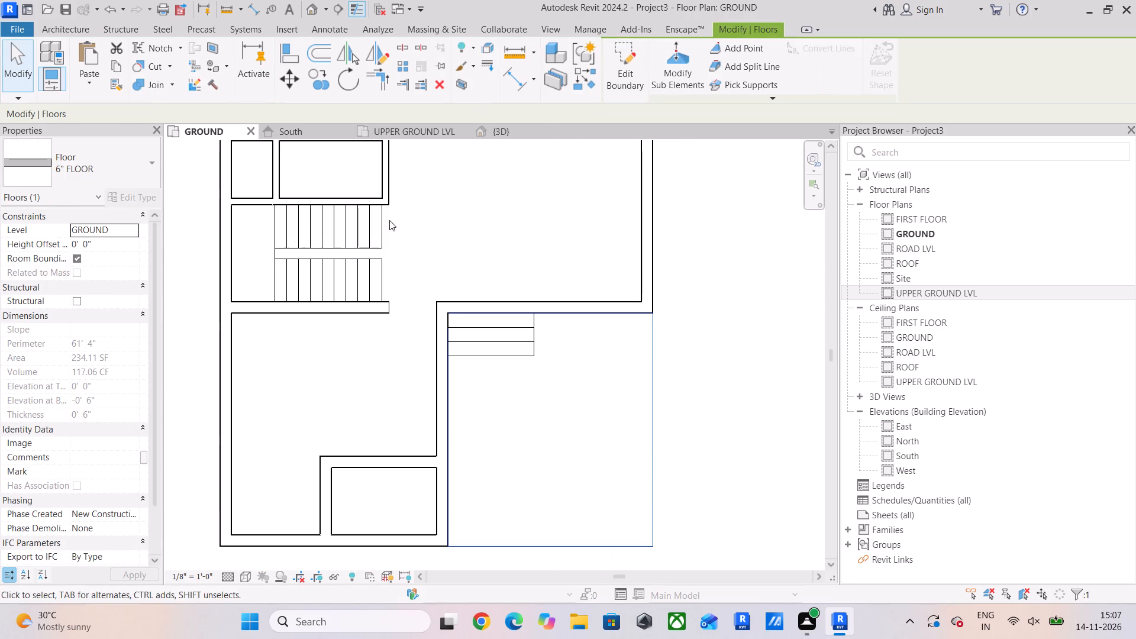
Examine the new GROUND slab in the South elevation against the walls and the GROUND and ROAD LVL lines.
click(320, 129)
scroll(578, 373, down, 3)
scroll(532, 493, up, 4)
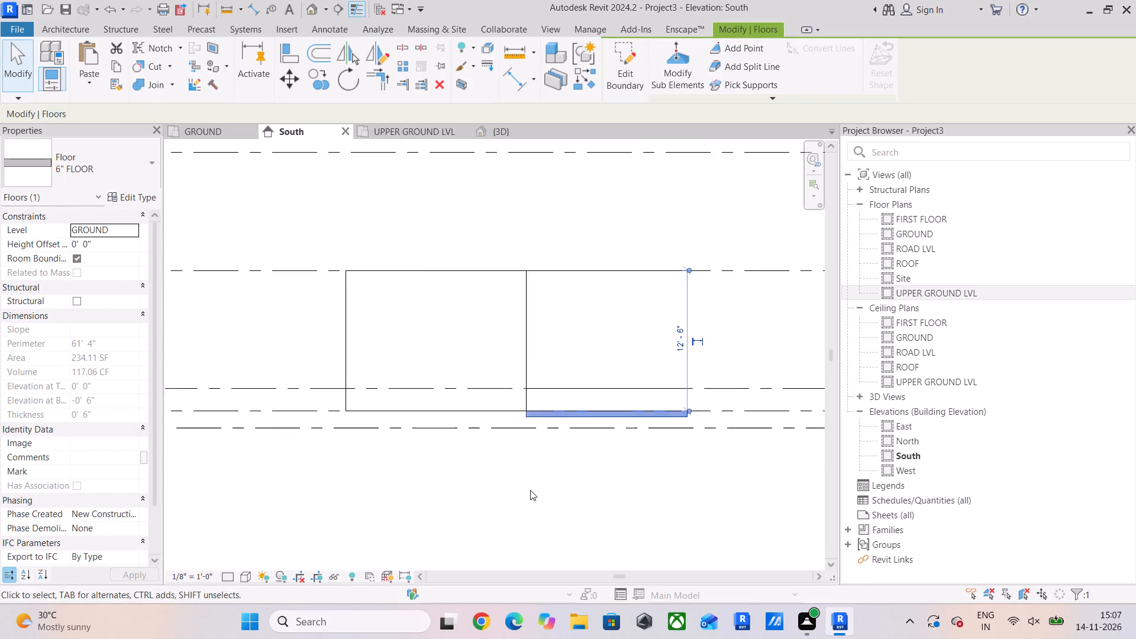
scroll(530, 490, up, 2)
middle_drag(561, 446, 546, 457)
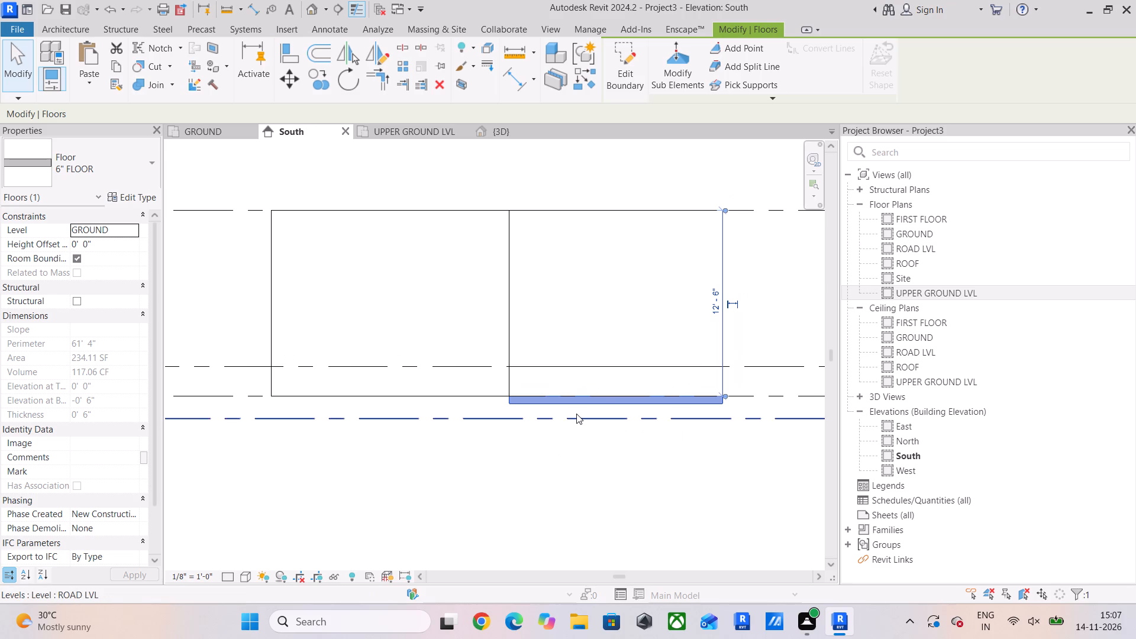
scroll(504, 400, up, 6)
scroll(579, 415, down, 4)
middle_drag(598, 417, 600, 434)
scroll(637, 406, down, 5)
middle_drag(636, 409, 621, 431)
scroll(553, 455, up, 6)
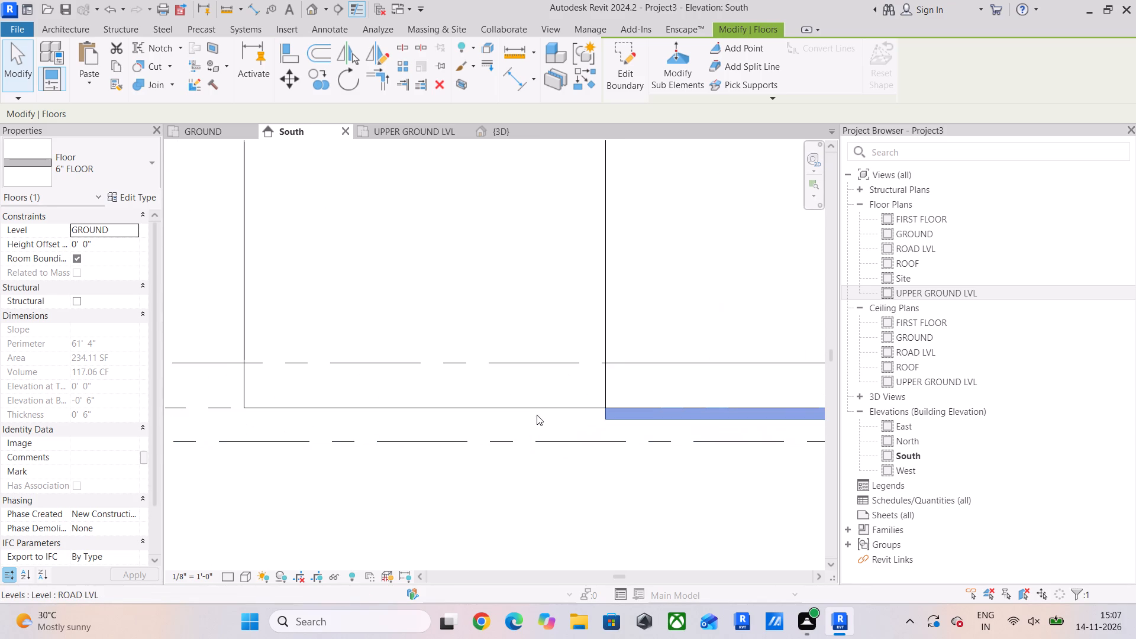
scroll(499, 436, down, 4)
middle_drag(502, 437, 540, 465)
scroll(585, 471, down, 7)
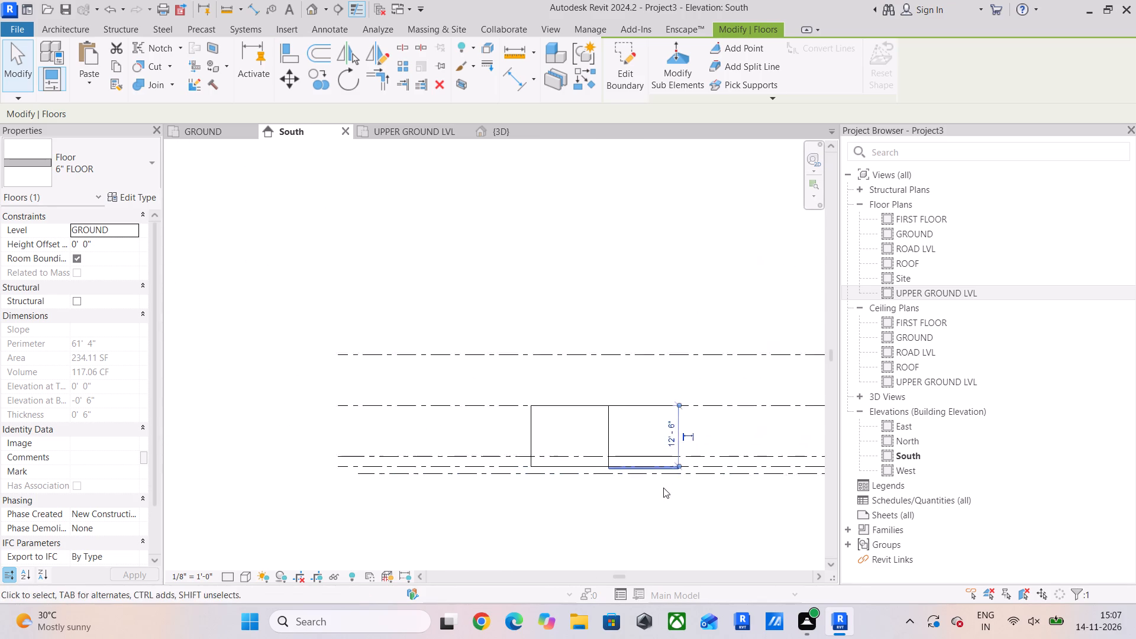
scroll(663, 488, down, 2)
middle_drag(673, 490, 516, 496)
scroll(579, 499, up, 6)
scroll(377, 444, up, 6)
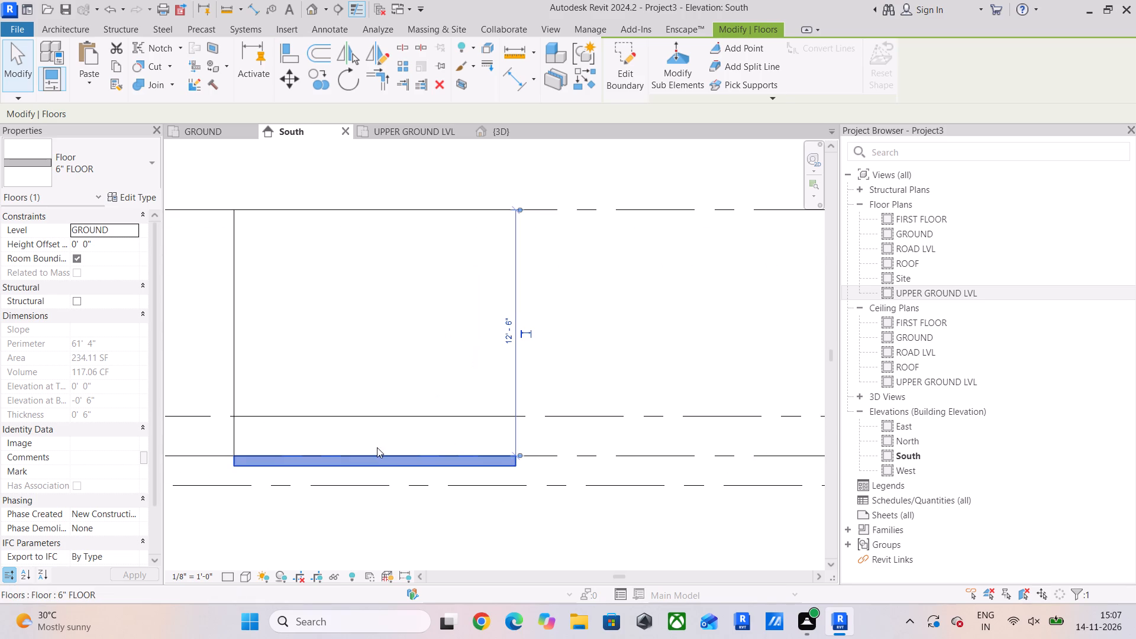
scroll(383, 461, up, 1)
middle_drag(383, 461, 596, 477)
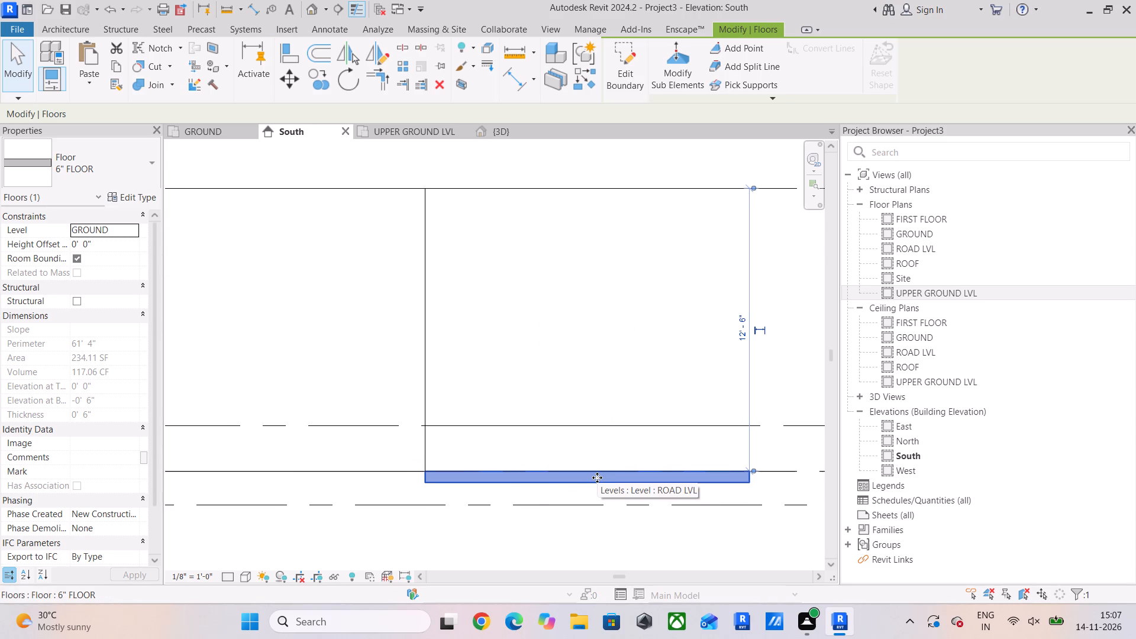
scroll(467, 489, down, 4)
scroll(559, 475, up, 5)
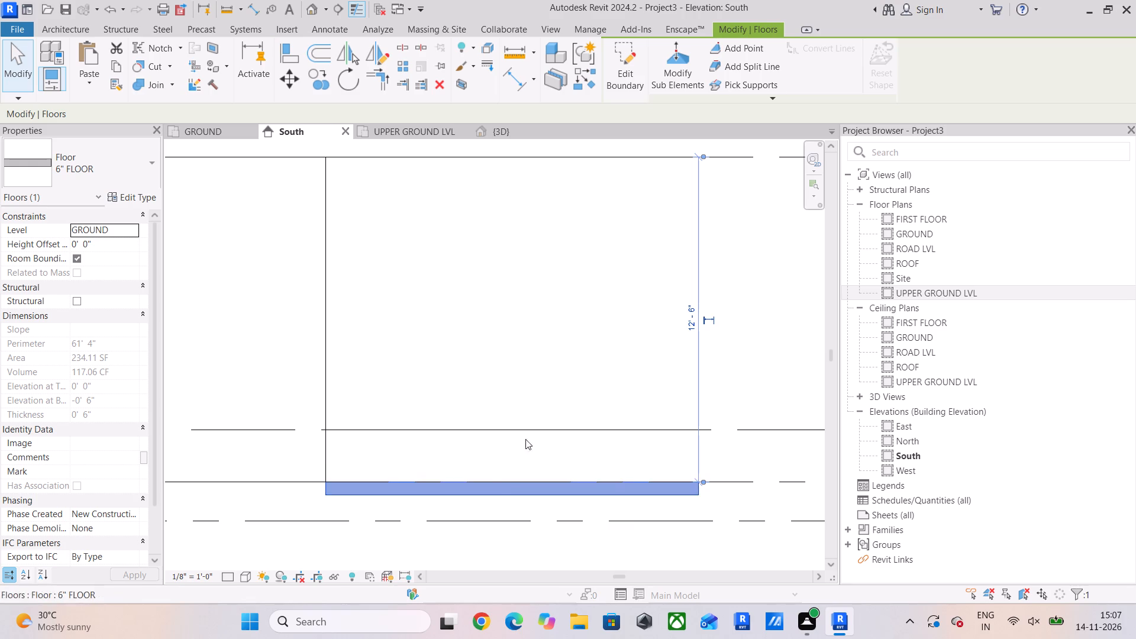
scroll(654, 494, down, 4)
middle_drag(654, 496, 631, 479)
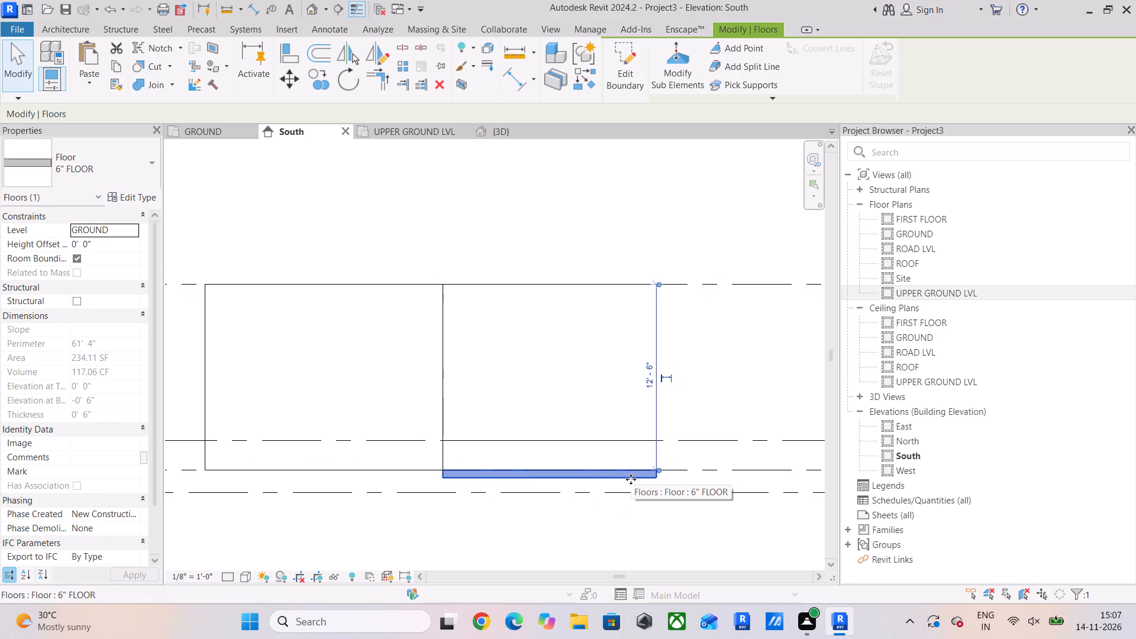
scroll(663, 478, down, 5)
middle_drag(671, 477, 623, 486)
scroll(514, 486, up, 5)
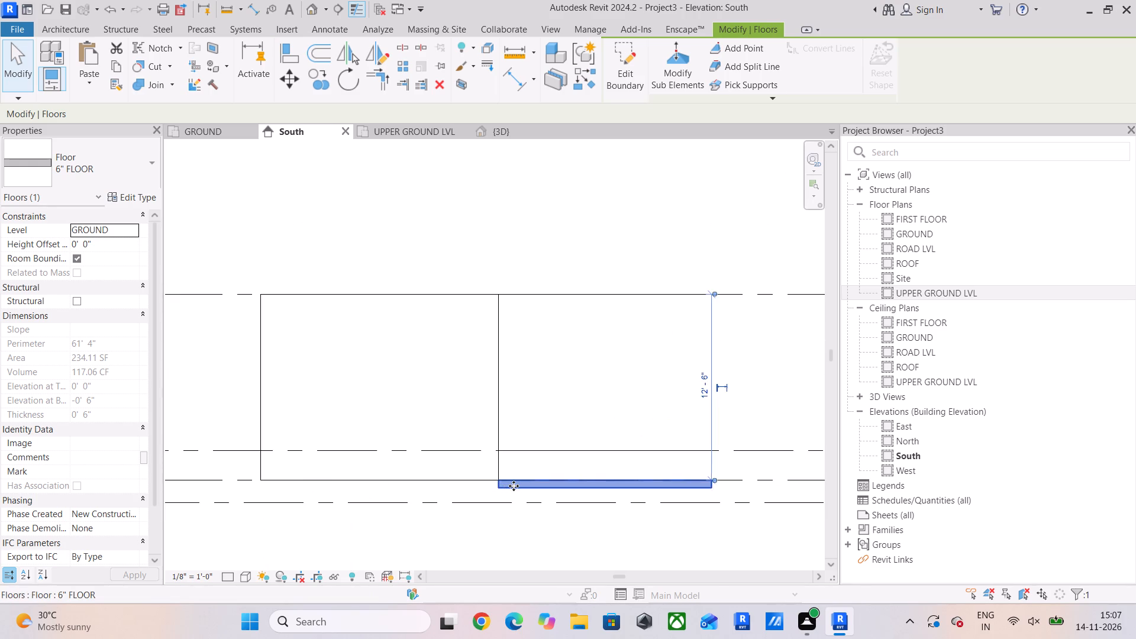
scroll(518, 485, up, 6)
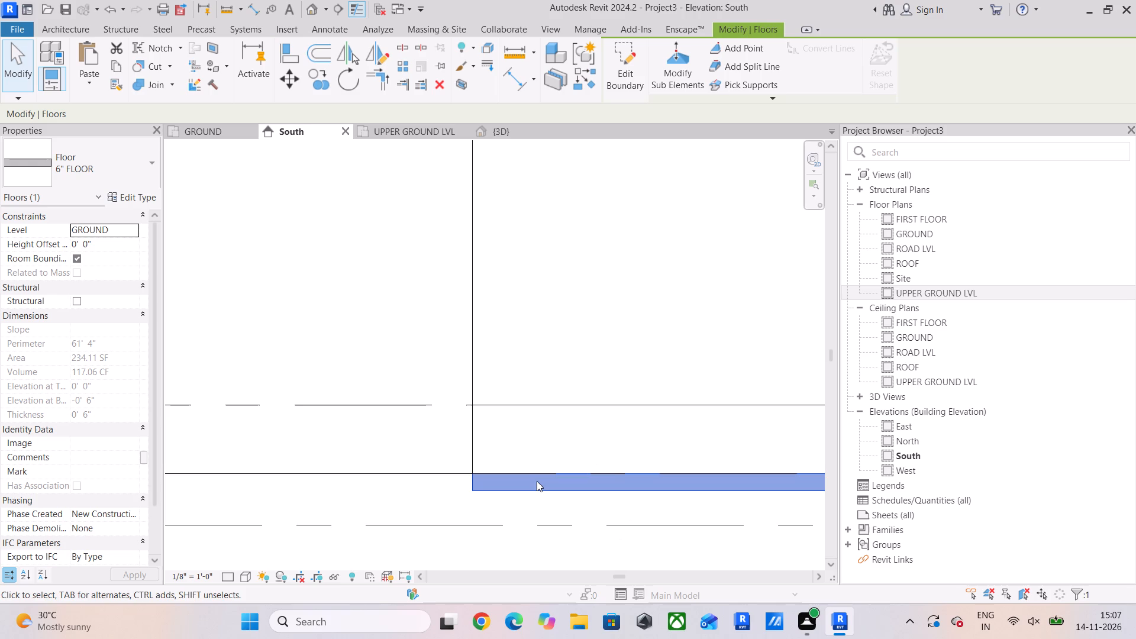
scroll(529, 506, down, 4)
middle_drag(536, 509, 499, 525)
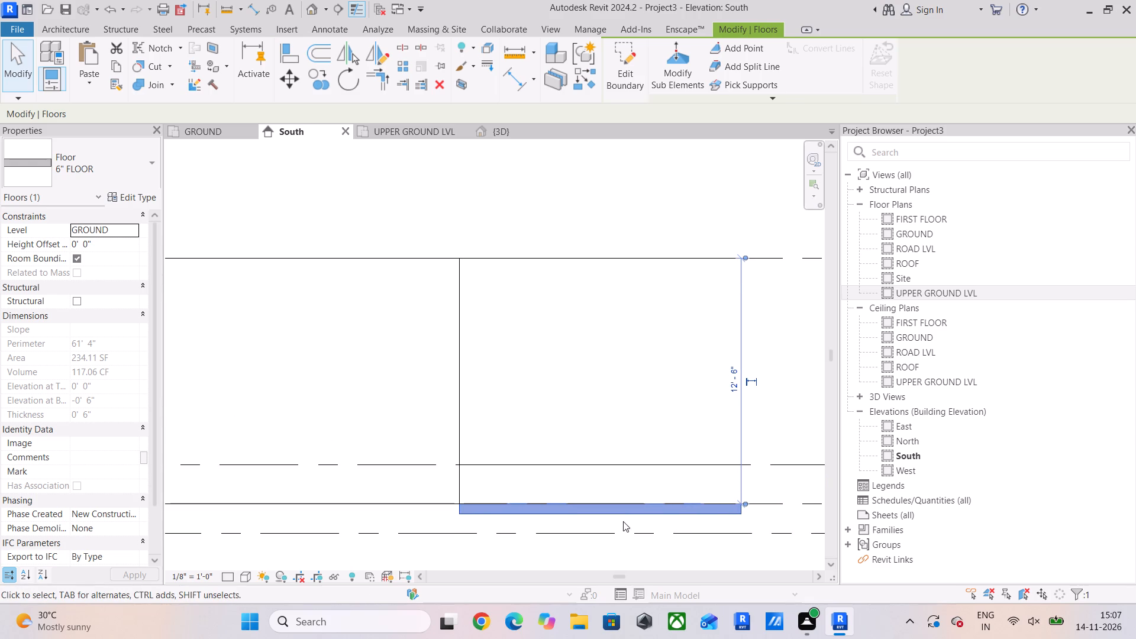
scroll(669, 521, down, 2)
scroll(525, 511, up, 5)
scroll(532, 510, down, 5)
middle_drag(618, 512, 529, 514)
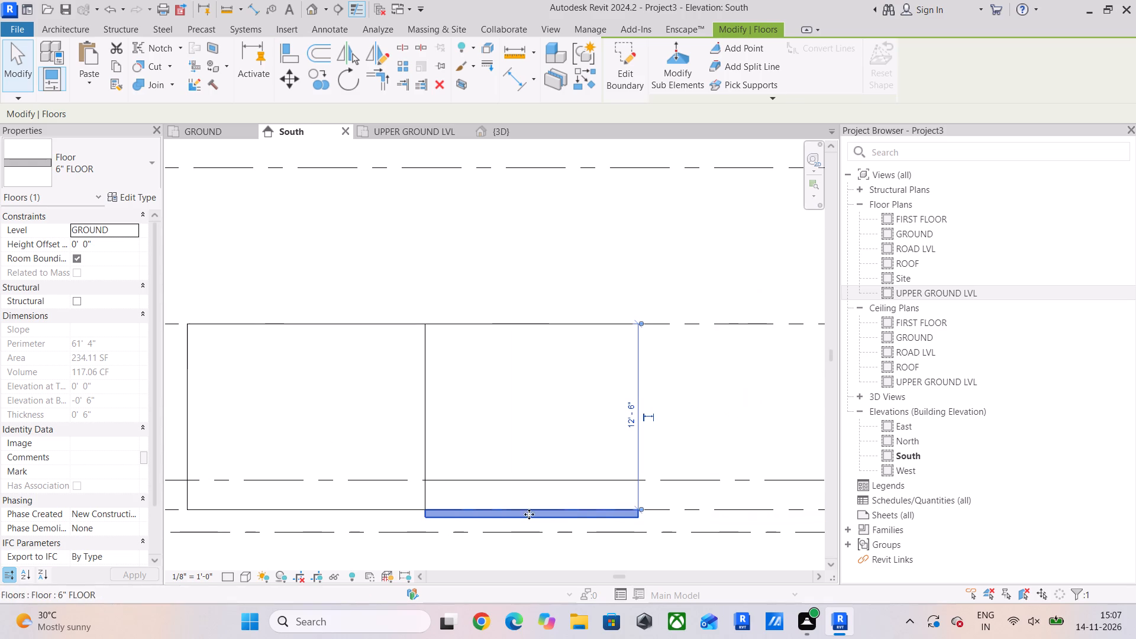
Check the level names and heights in the South elevation against the new slab's position.
scroll(661, 498, down, 5)
middle_drag(718, 501, 286, 514)
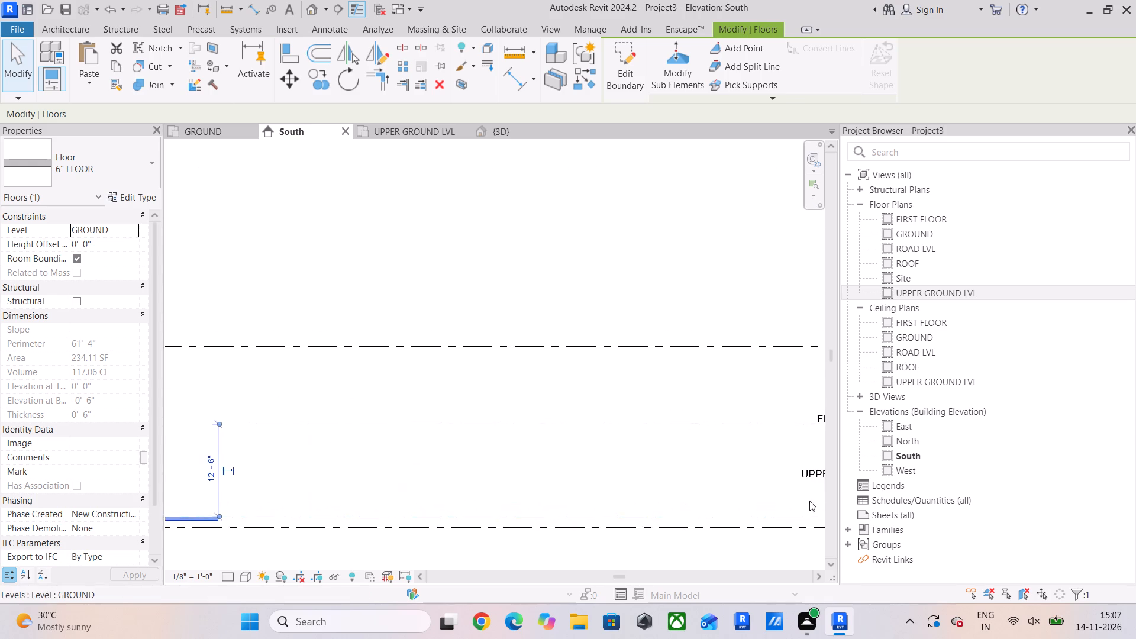
middle_drag(634, 503, 407, 499)
scroll(693, 498, up, 7)
scroll(565, 512, down, 5)
middle_drag(569, 511, 825, 412)
scroll(730, 456, down, 3)
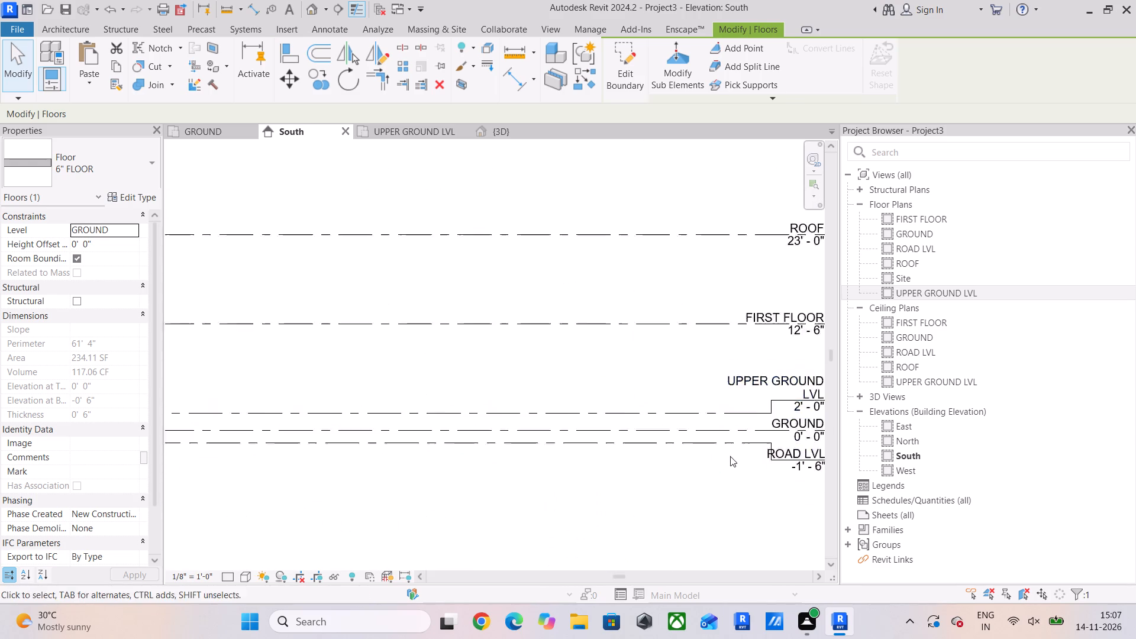
scroll(730, 456, down, 2)
middle_drag(627, 454, 848, 464)
scroll(524, 459, up, 12)
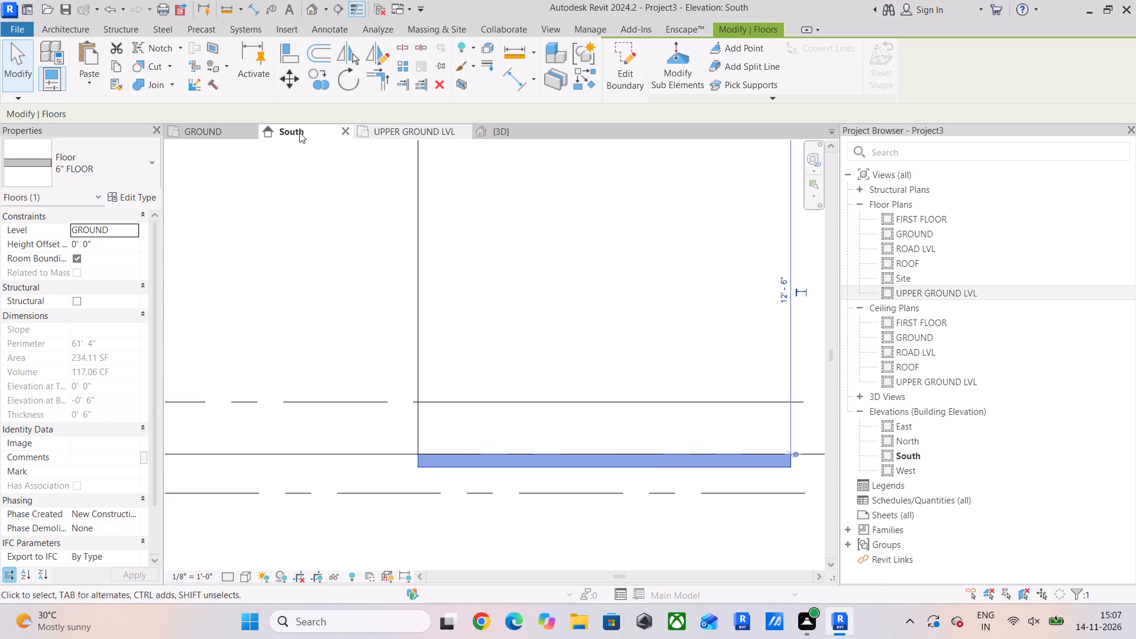
In the GROUND plan, create a 6" FLOOR slab 6'-0" by 3'-0" over the full outline of the entrance steps.
click(217, 131)
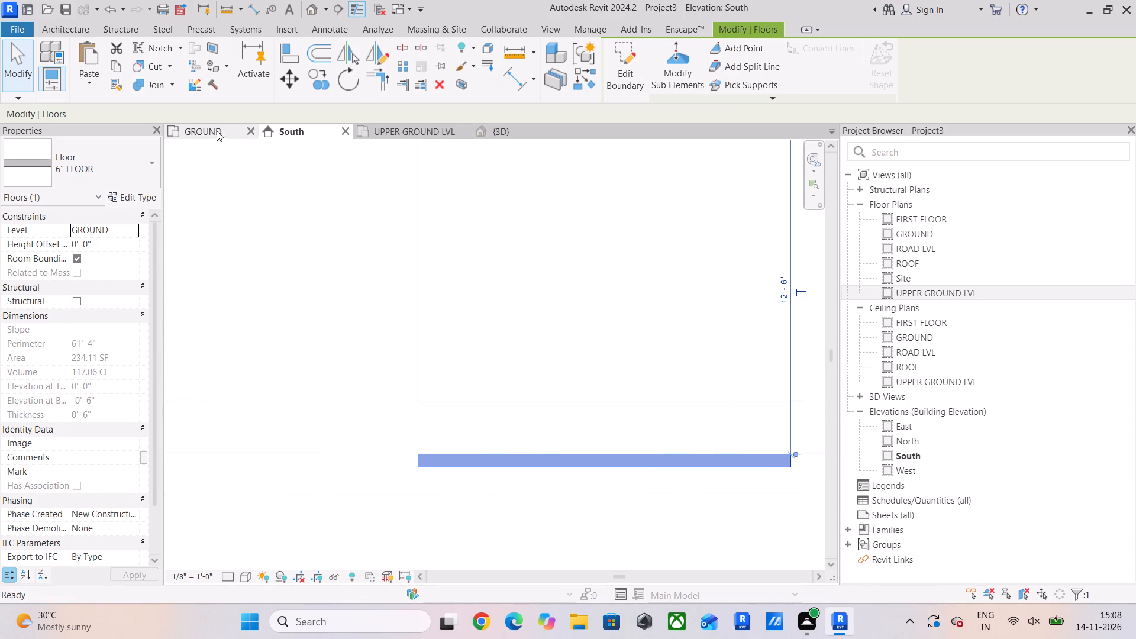
click(589, 81)
scroll(492, 331, up, 6)
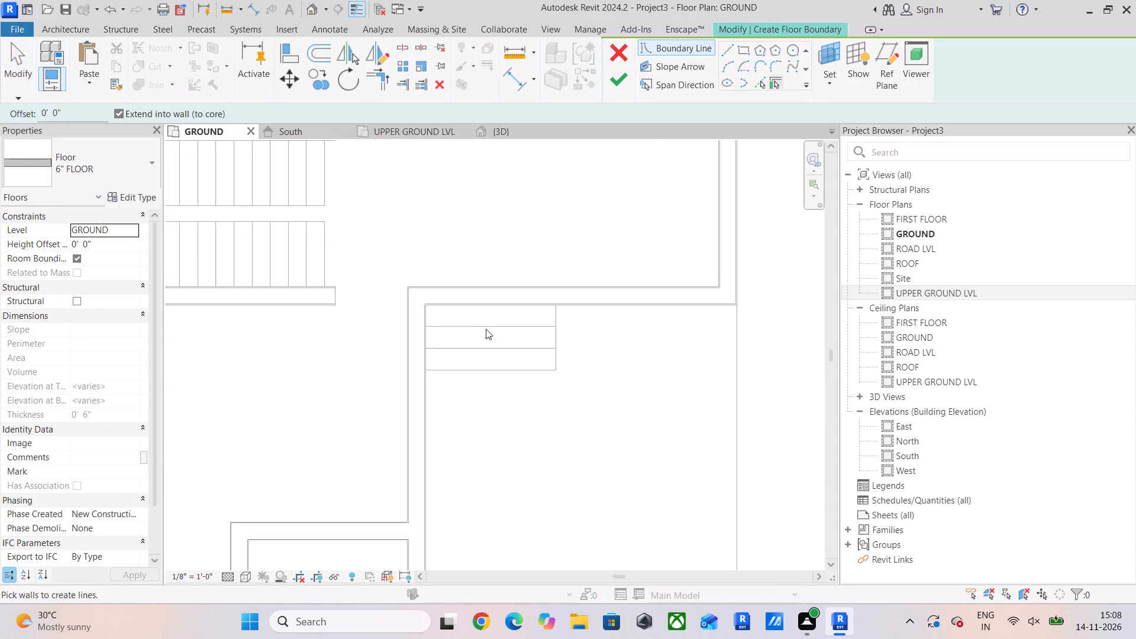
click(752, 49)
click(745, 49)
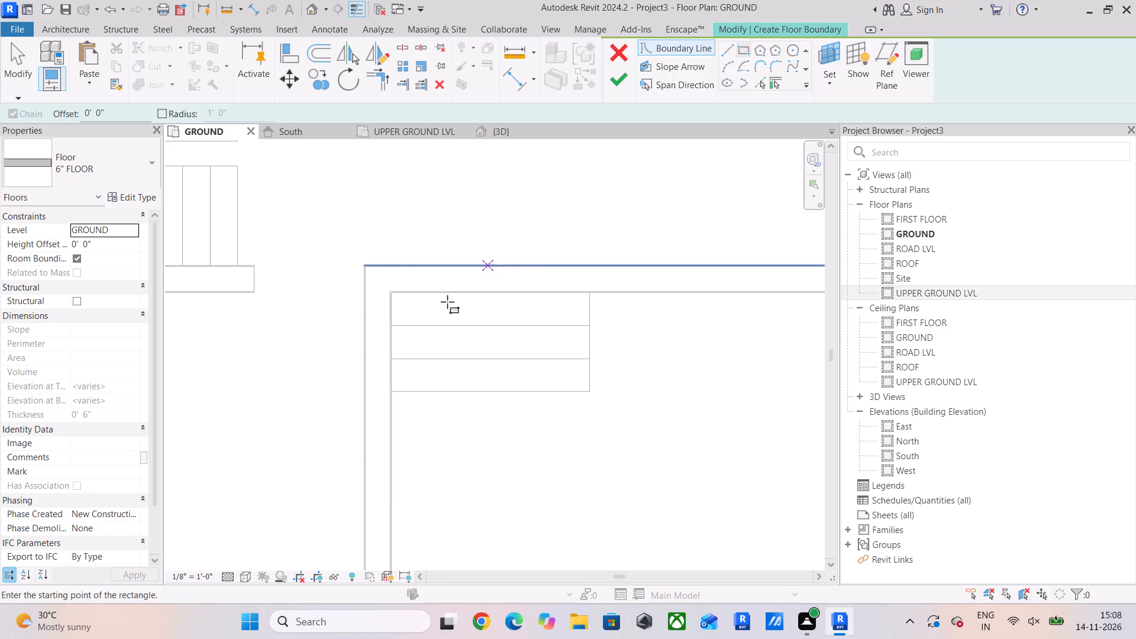
scroll(419, 298, up, 7)
click(385, 282)
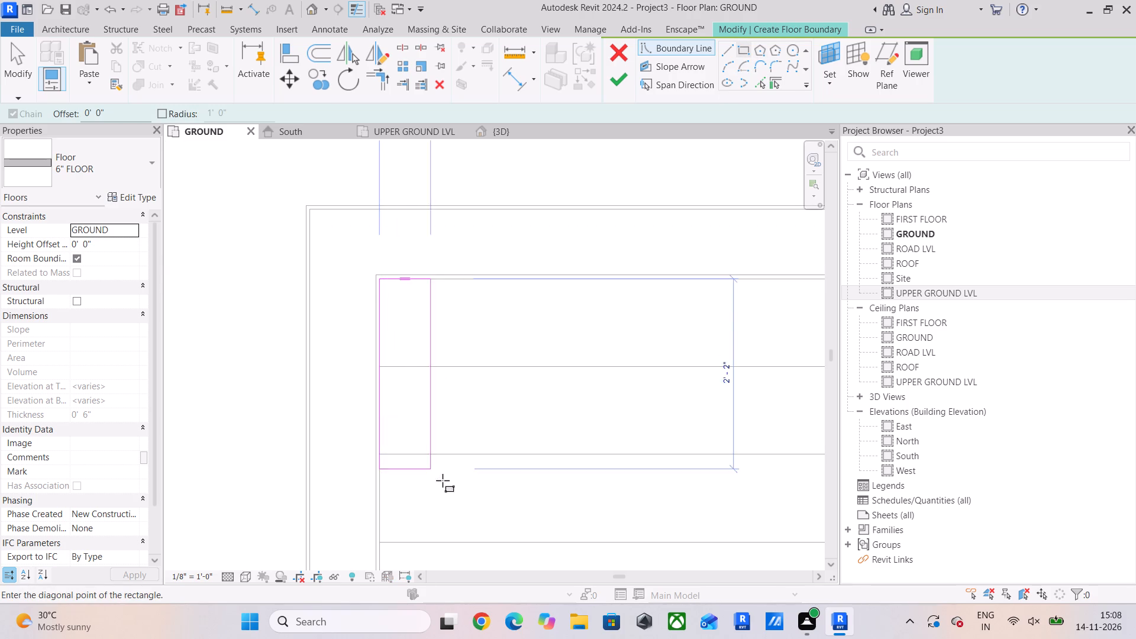
scroll(483, 481, down, 4)
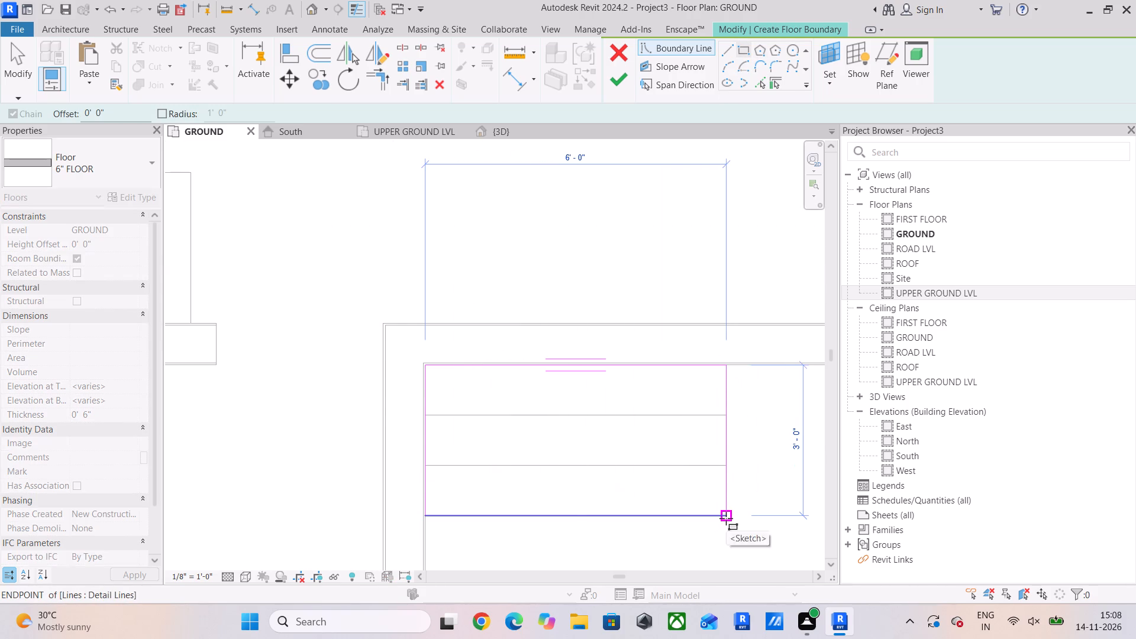
click(726, 518)
scroll(639, 350, down, 4)
click(625, 78)
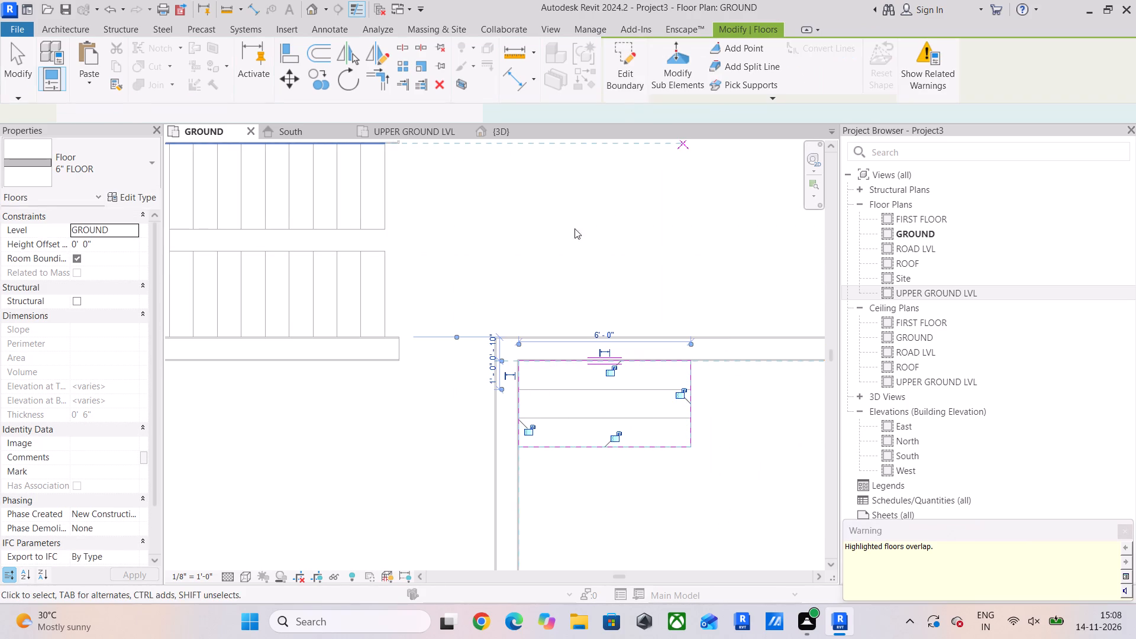
In the South elevation, move the new 3'-0" deep step floor up 6" so it rests on the GROUND slab.
click(266, 125)
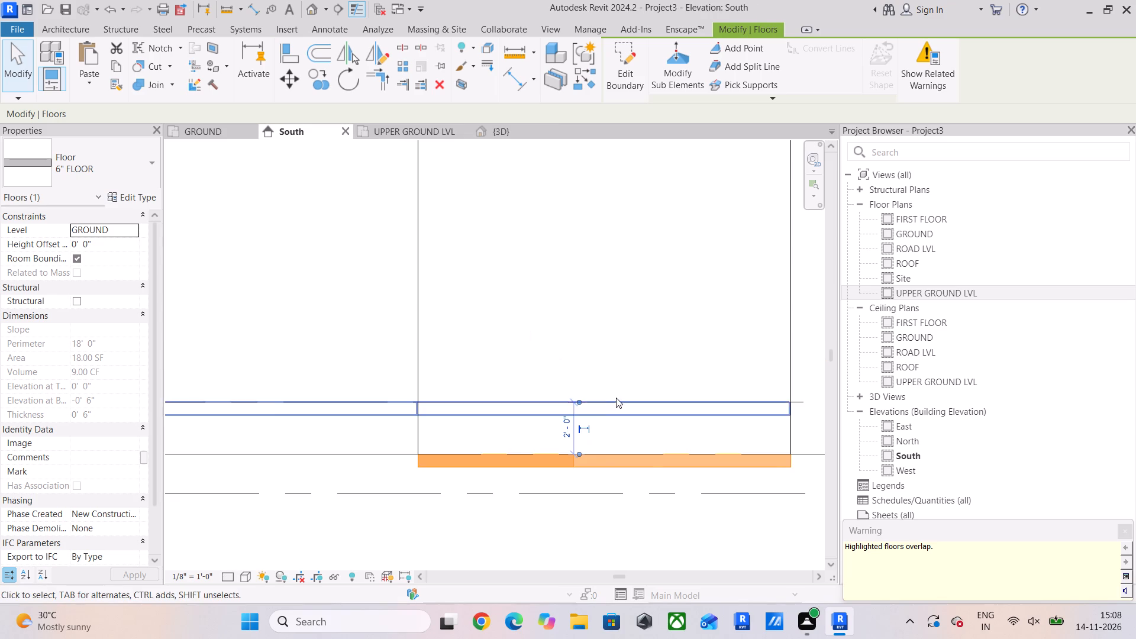
scroll(656, 473, down, 3)
middle_drag(674, 472, 609, 489)
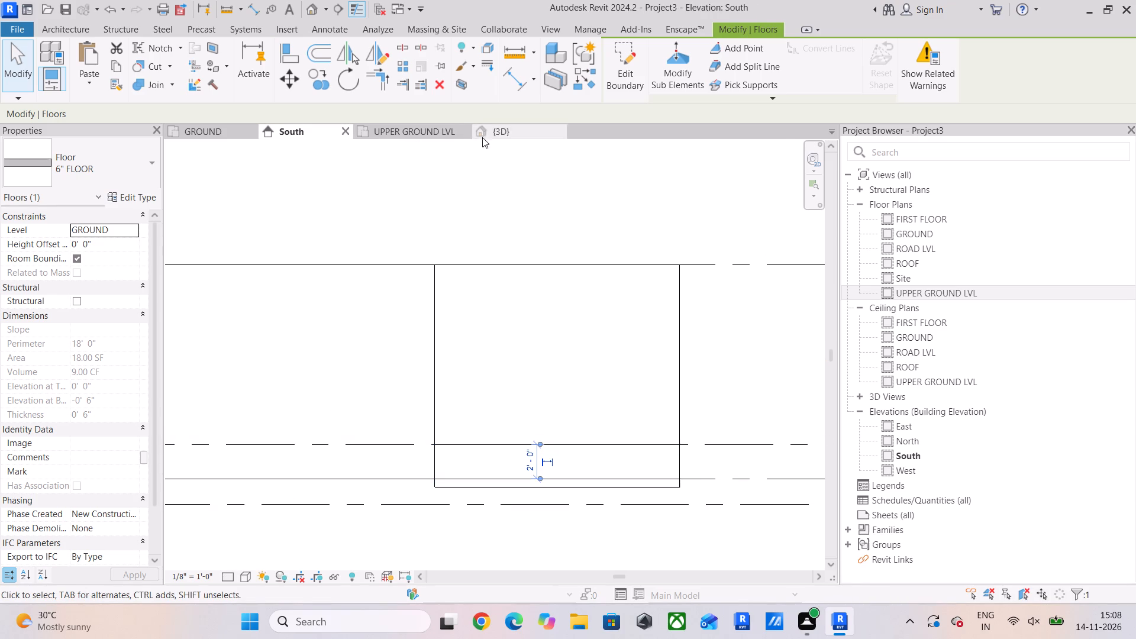
click(289, 83)
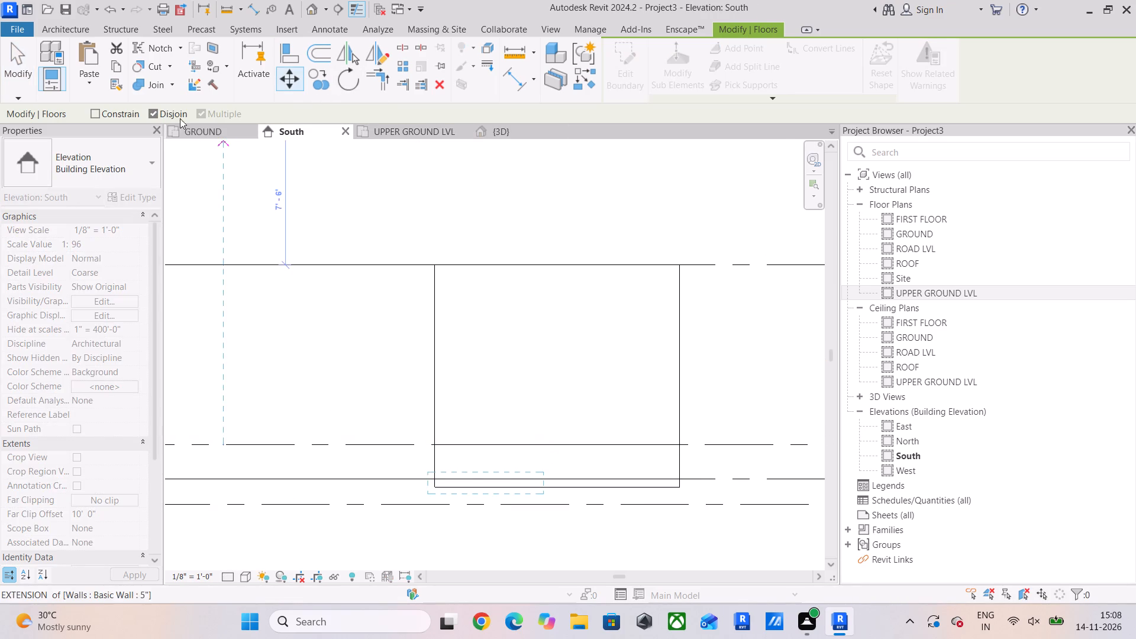
scroll(677, 485, up, 6)
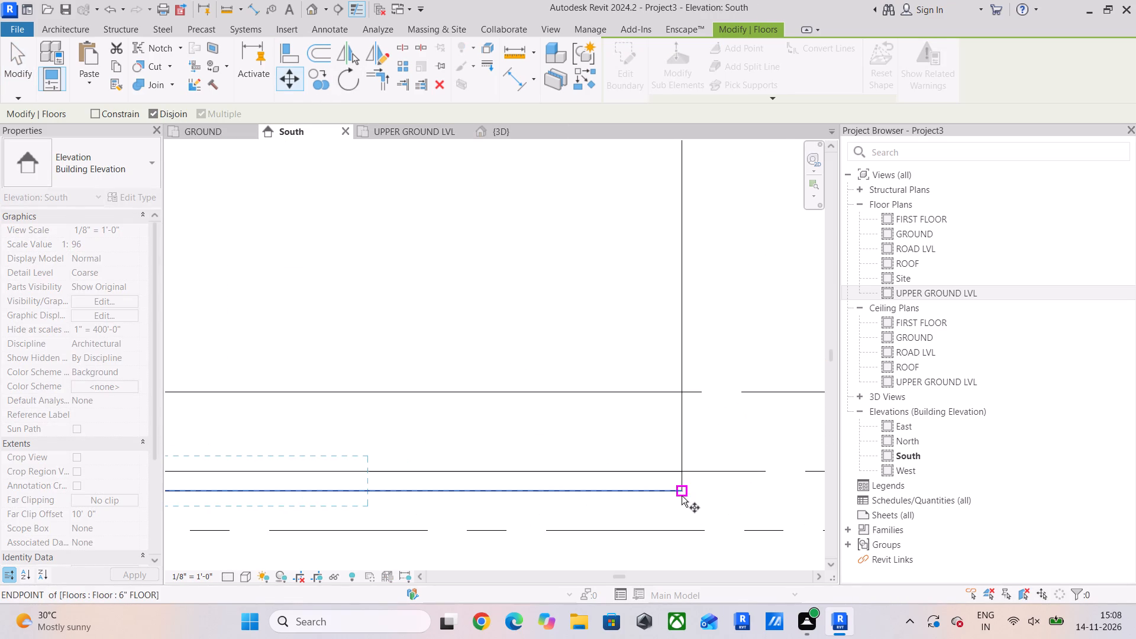
click(678, 489)
click(685, 466)
scroll(685, 431, down, 5)
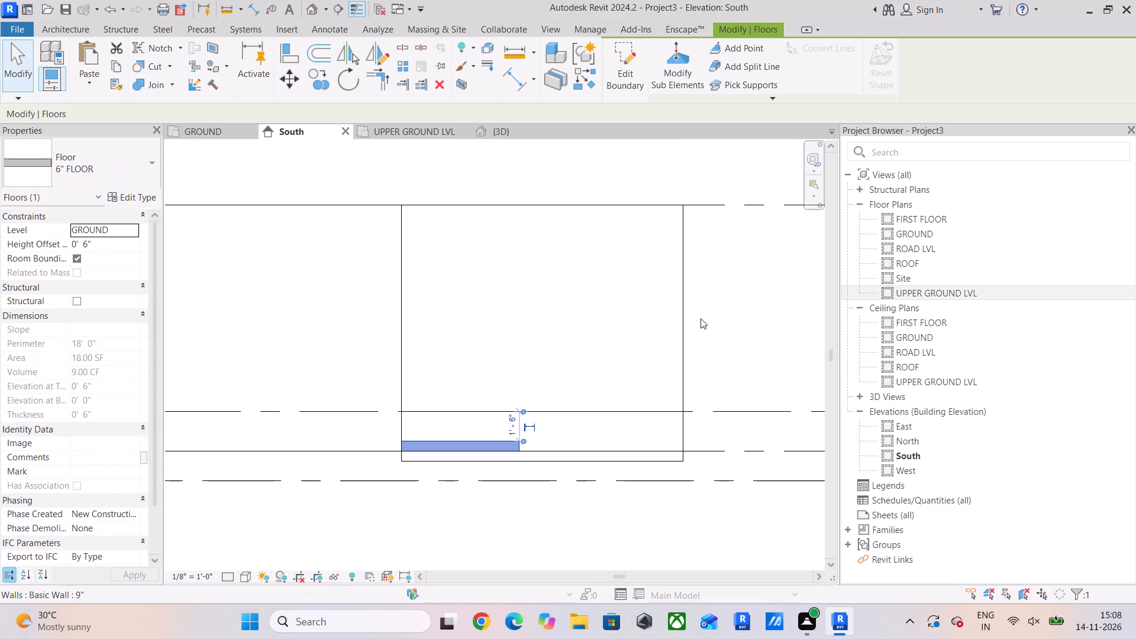
In the GROUND plan, create a second 6" FLOOR step, 6'-0" by 2'-0", over the two treads nearest the north wall.
click(586, 81)
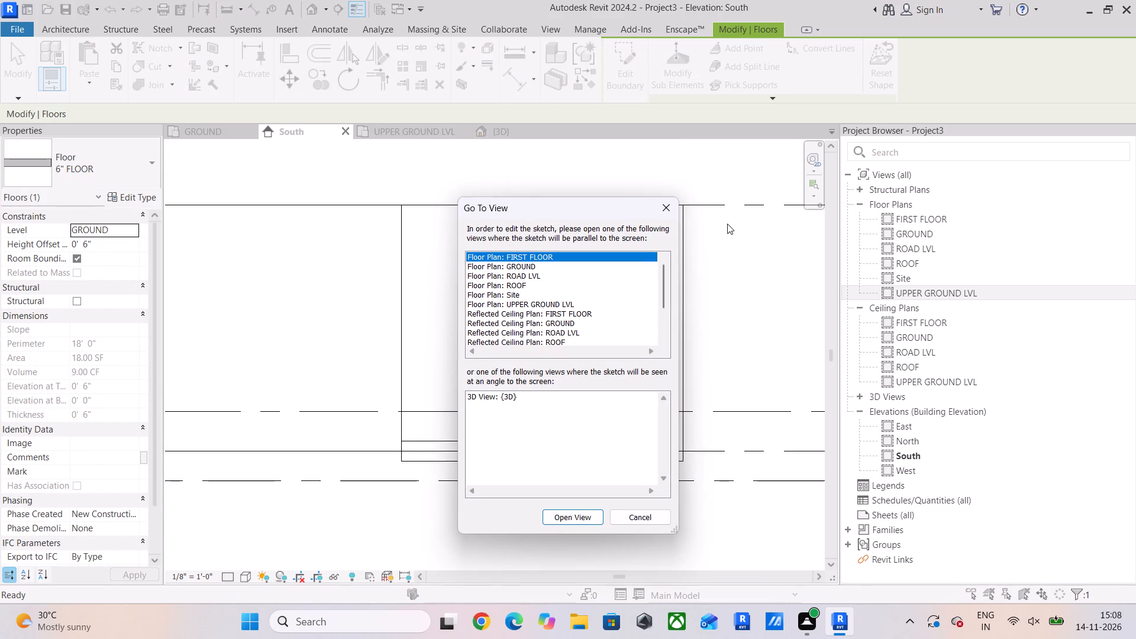
click(664, 201)
click(512, 443)
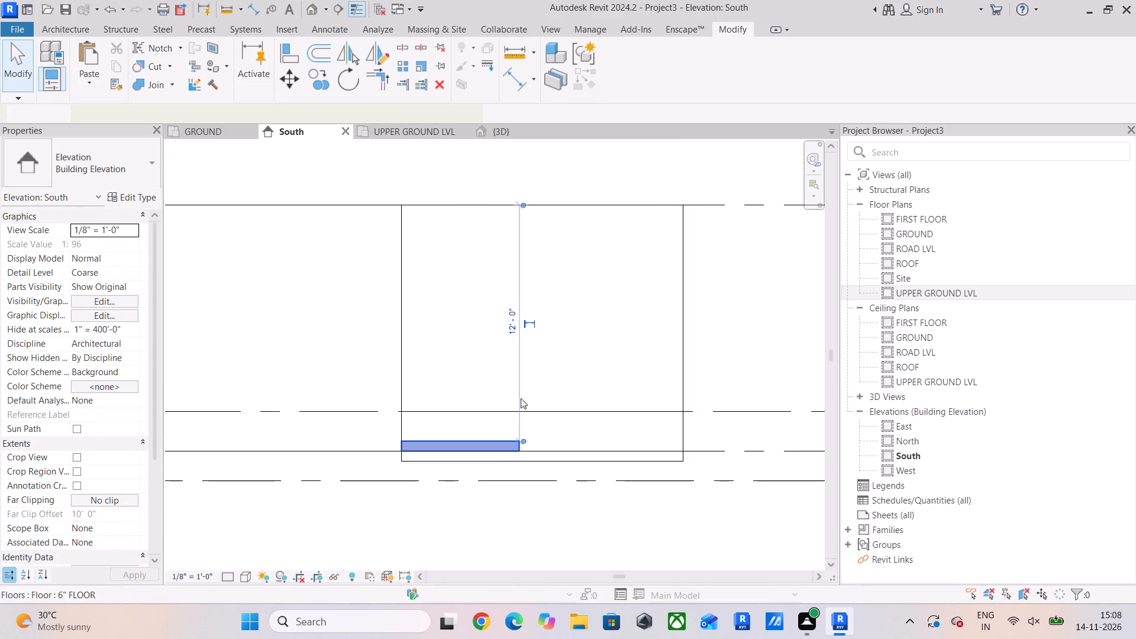
click(209, 127)
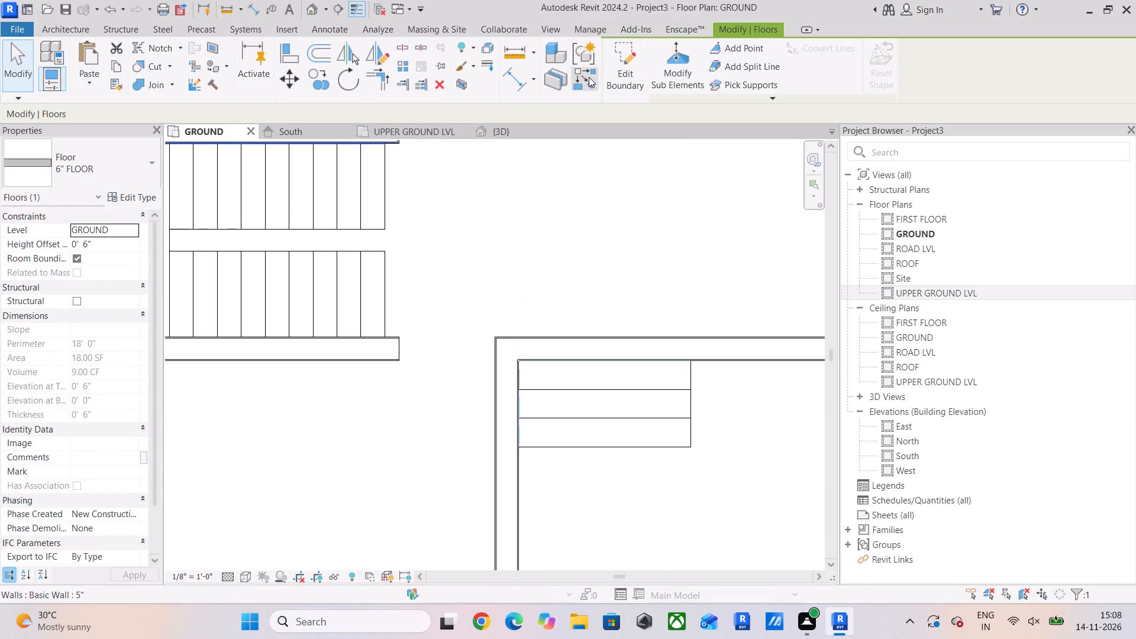
click(572, 68)
scroll(524, 446, up, 3)
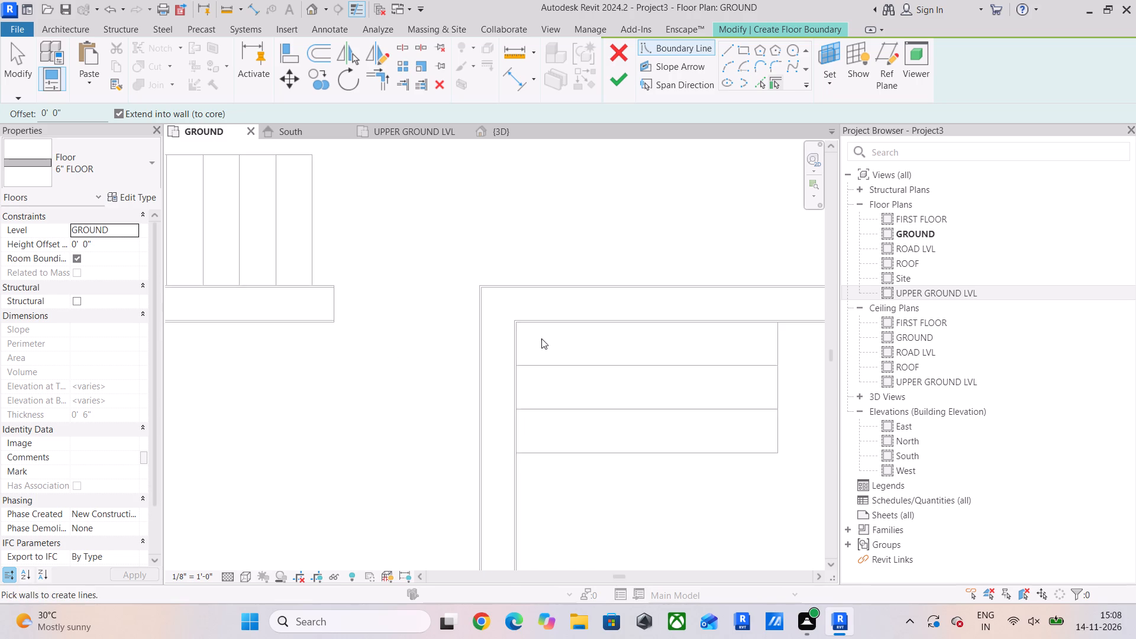
scroll(541, 338, up, 5)
click(748, 51)
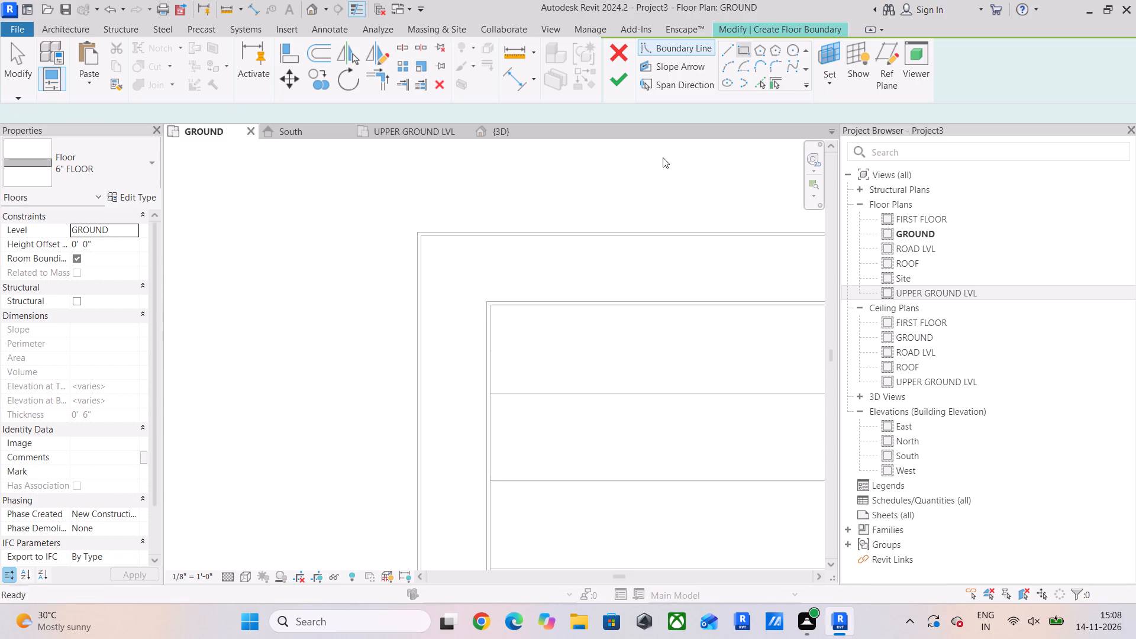
click(494, 311)
scroll(643, 404, down, 4)
scroll(648, 405, up, 1)
middle_drag(648, 405, 509, 367)
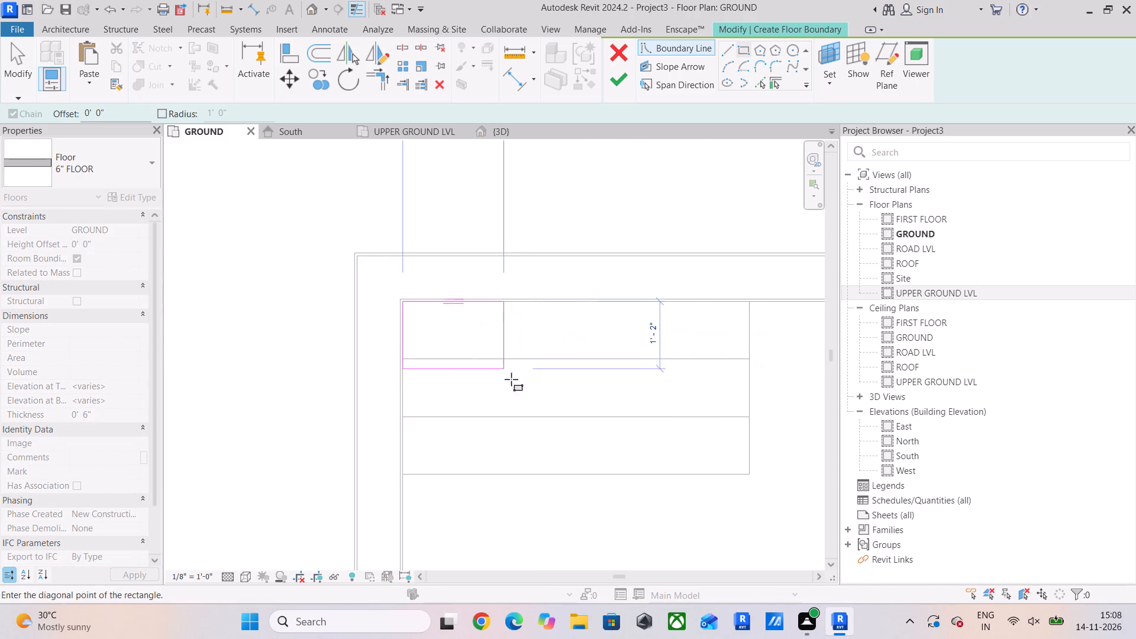
click(751, 419)
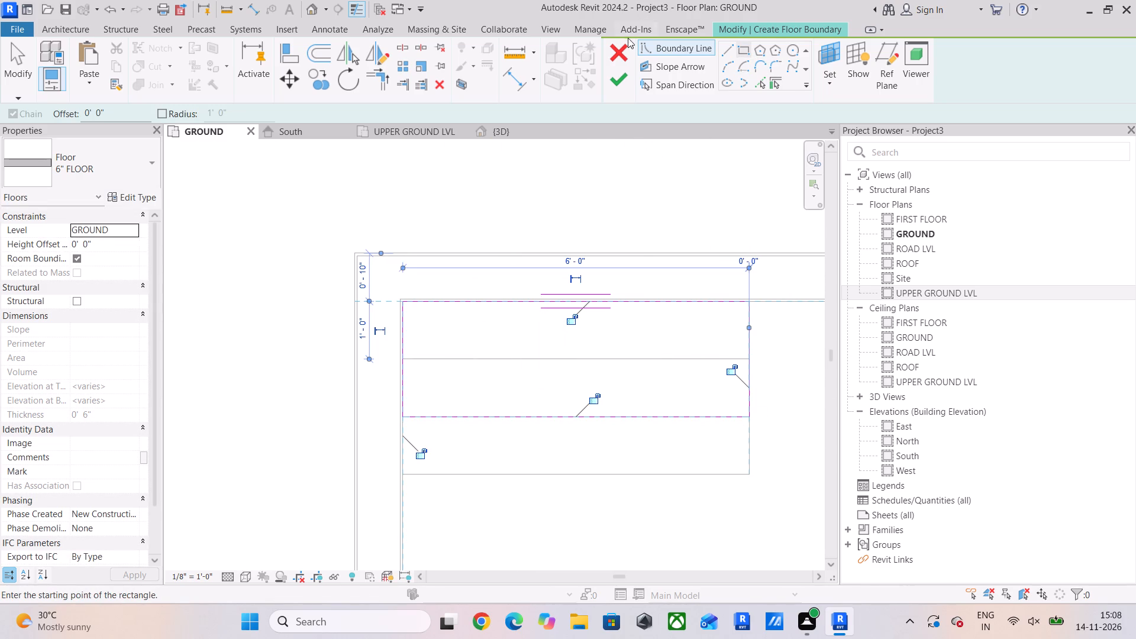
click(613, 100)
click(622, 78)
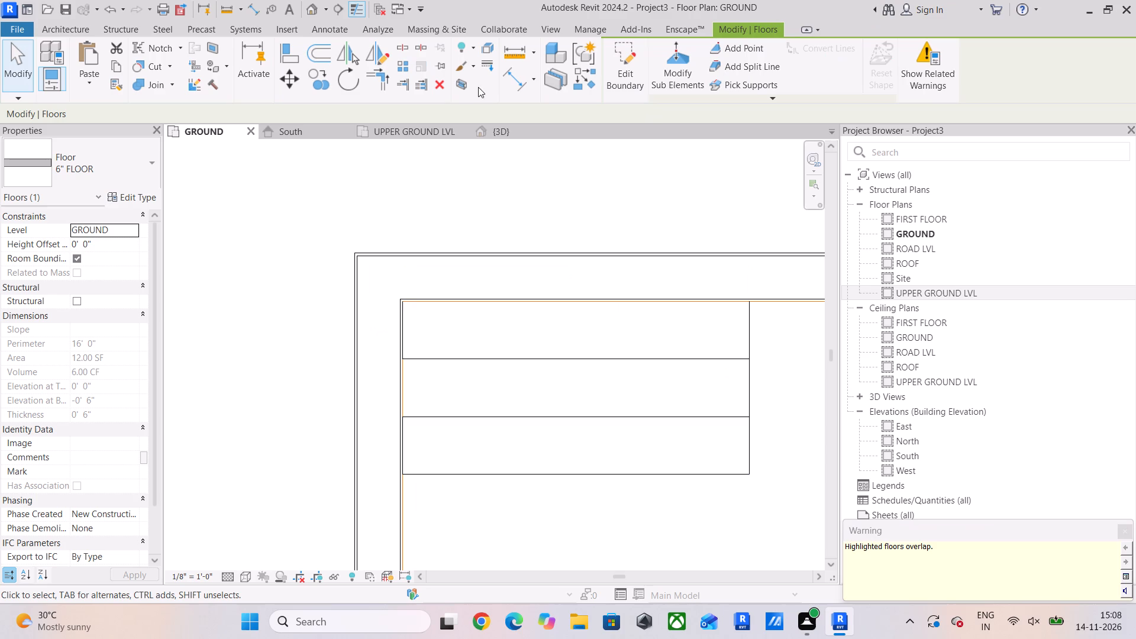
In the South elevation, move the second step floor up 1'-0" so it sits on top of the first step.
click(297, 133)
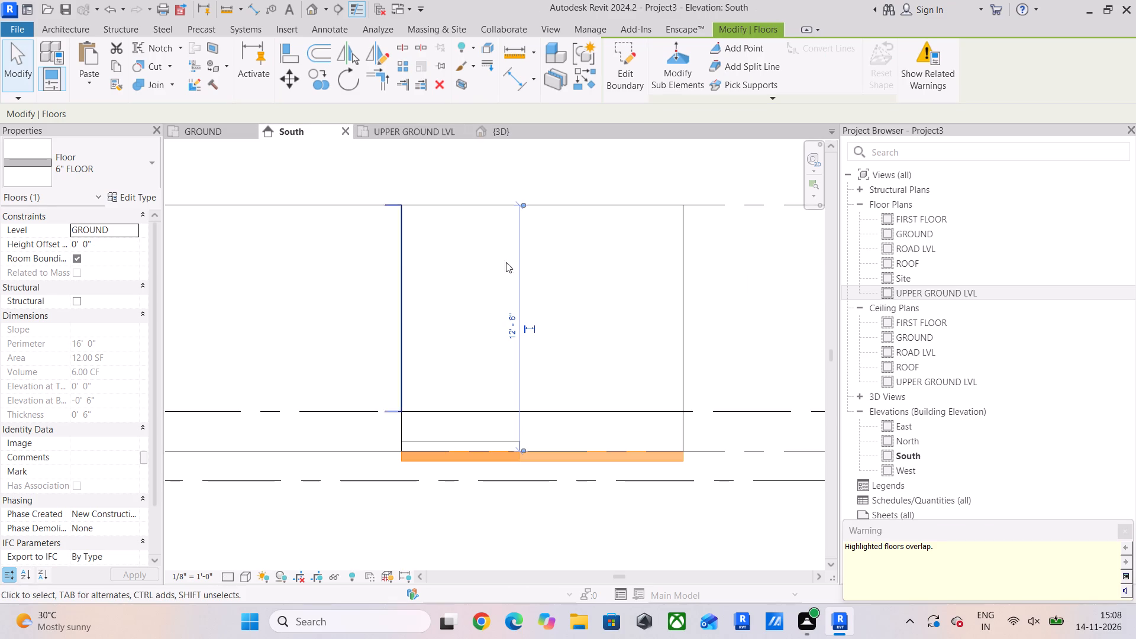
click(302, 80)
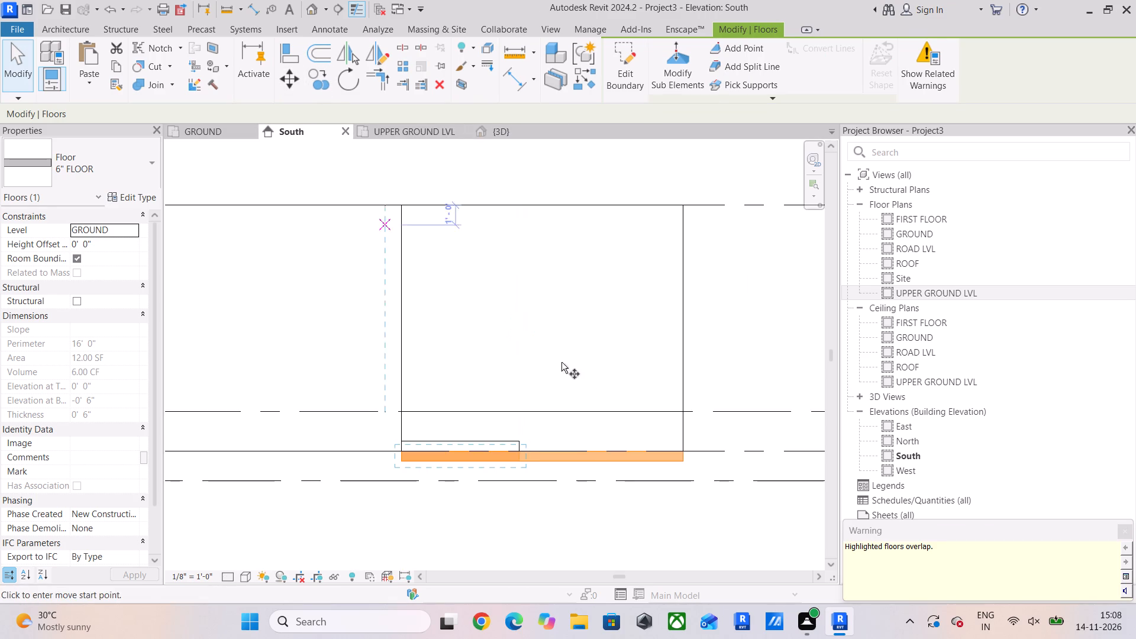
scroll(534, 465, up, 6)
click(505, 454)
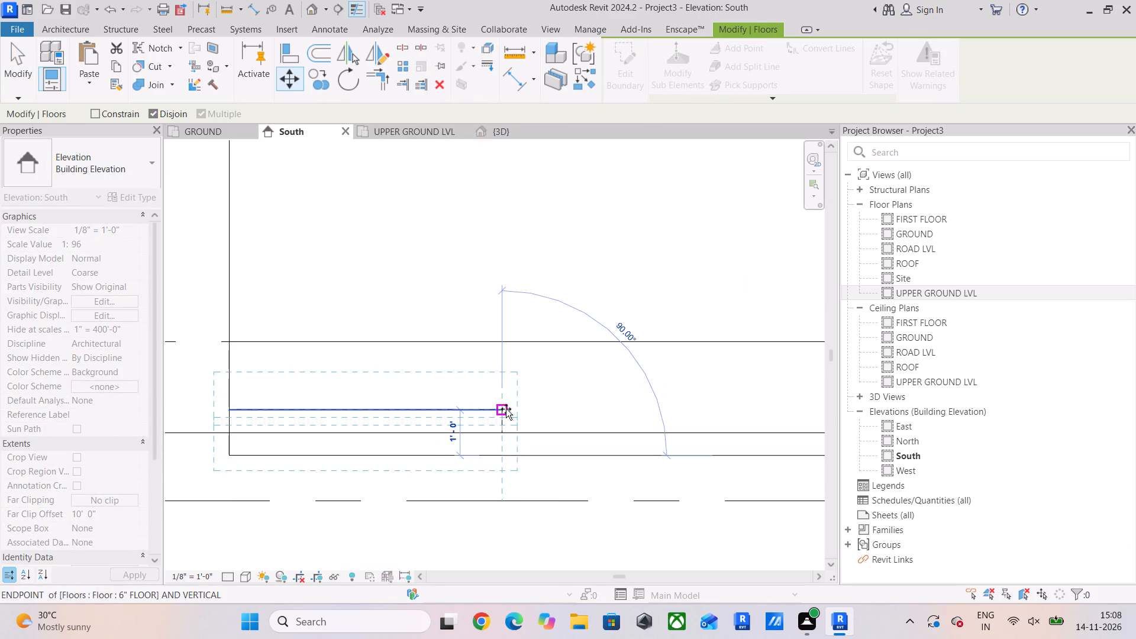
click(507, 406)
scroll(515, 360, down, 6)
middle_drag(524, 348, 527, 386)
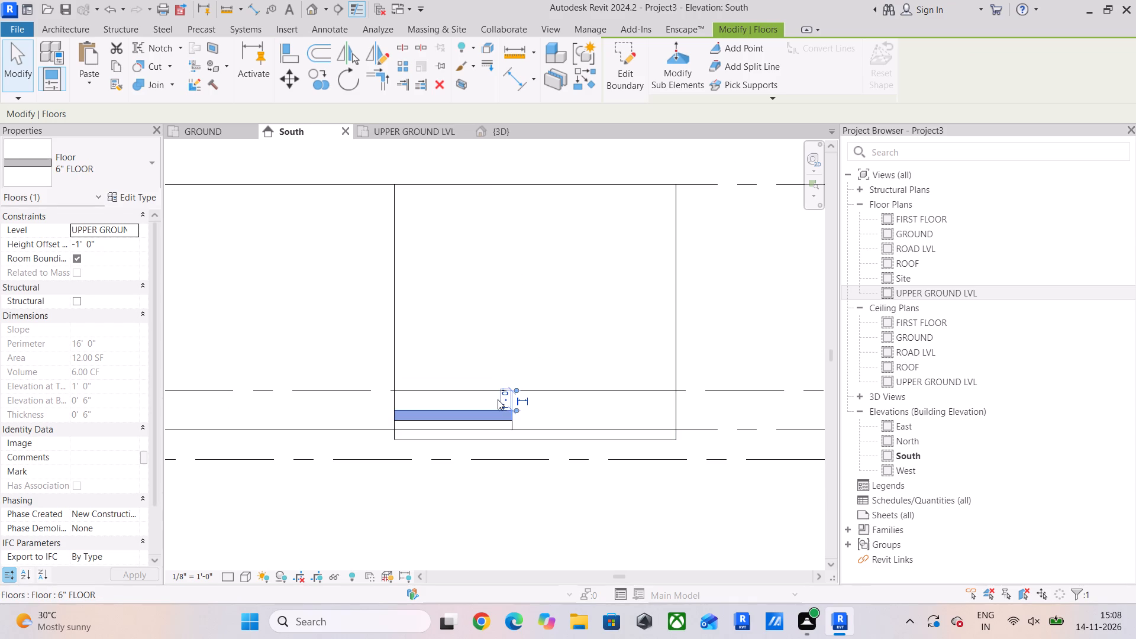
scroll(505, 407, up, 7)
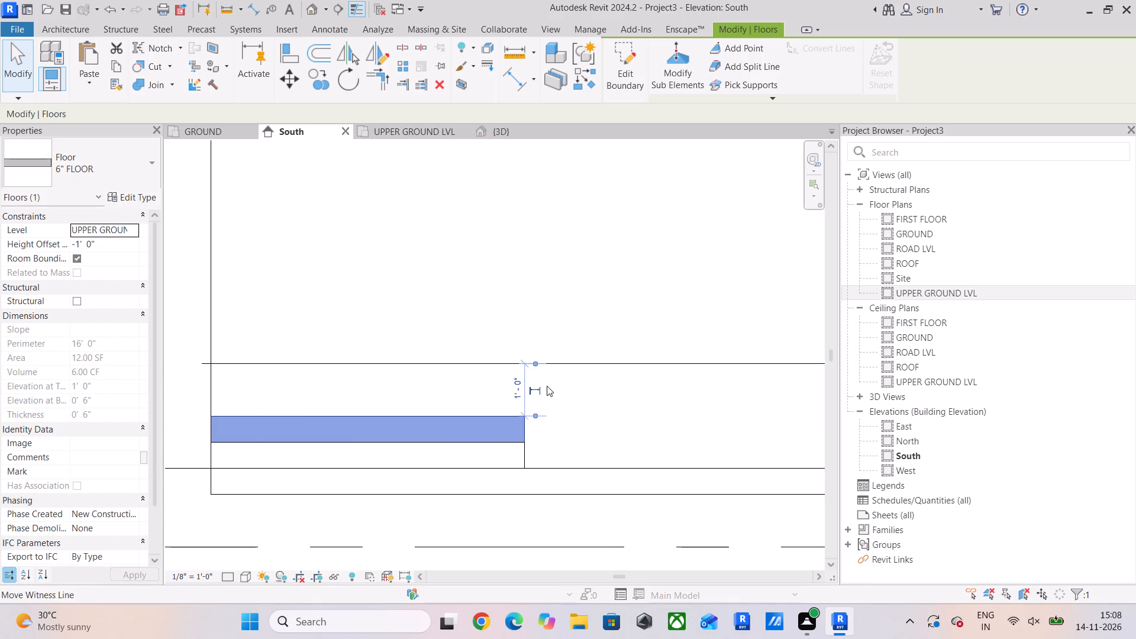
scroll(553, 386, down, 4)
middle_drag(568, 385, 544, 397)
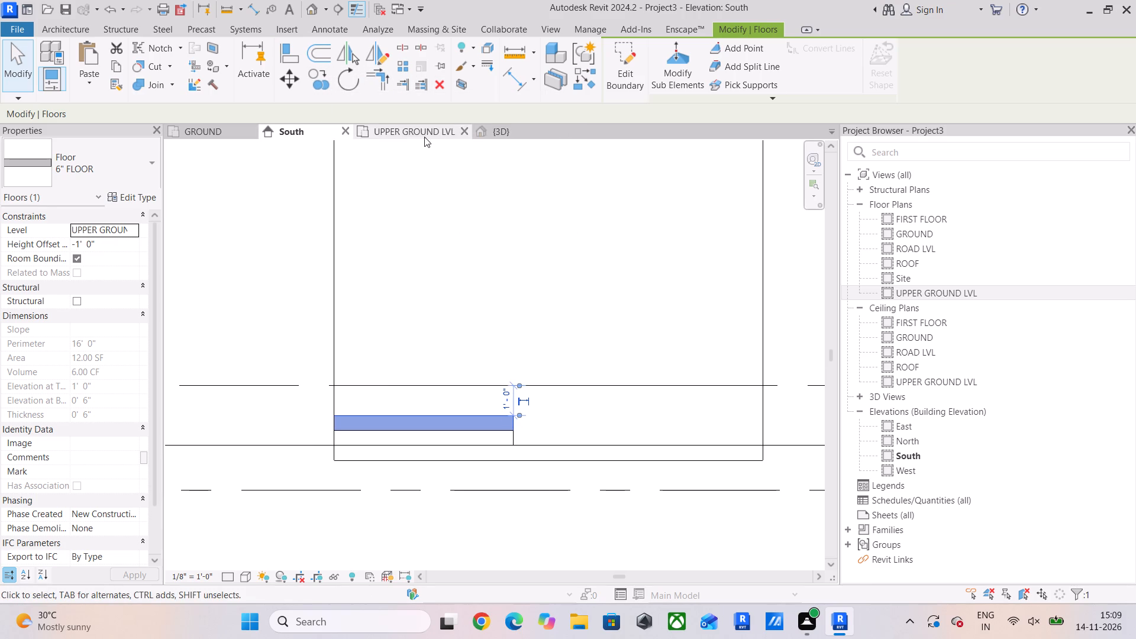
In the GROUND plan, create a third 6" FLOOR step, 6'-0" by 1'-0", over the tread against the north wall.
click(218, 137)
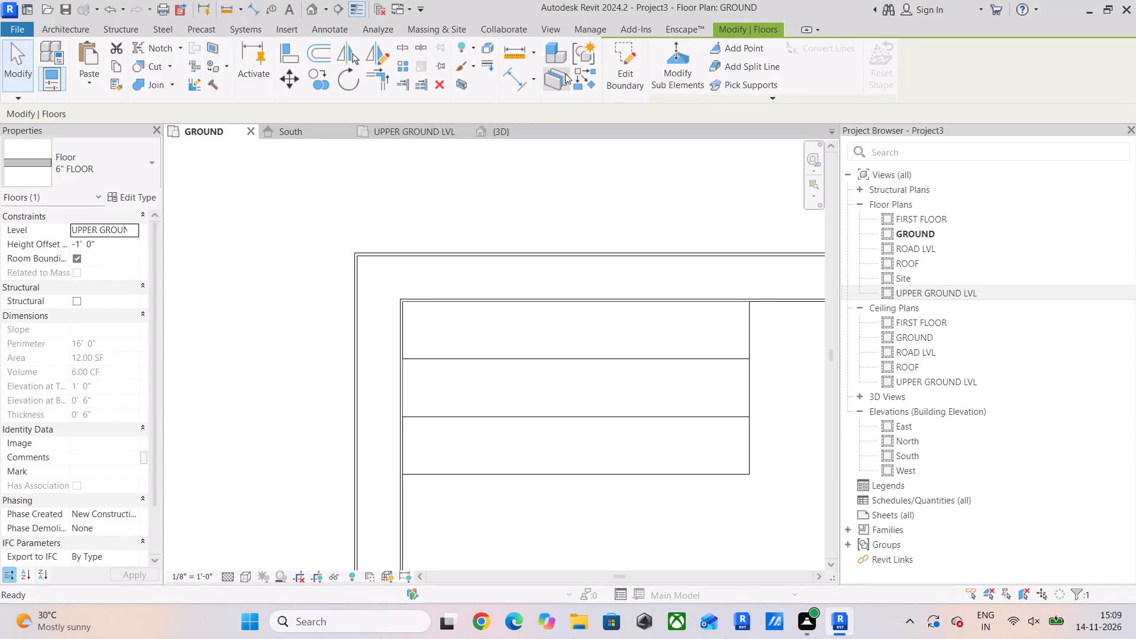
click(574, 80)
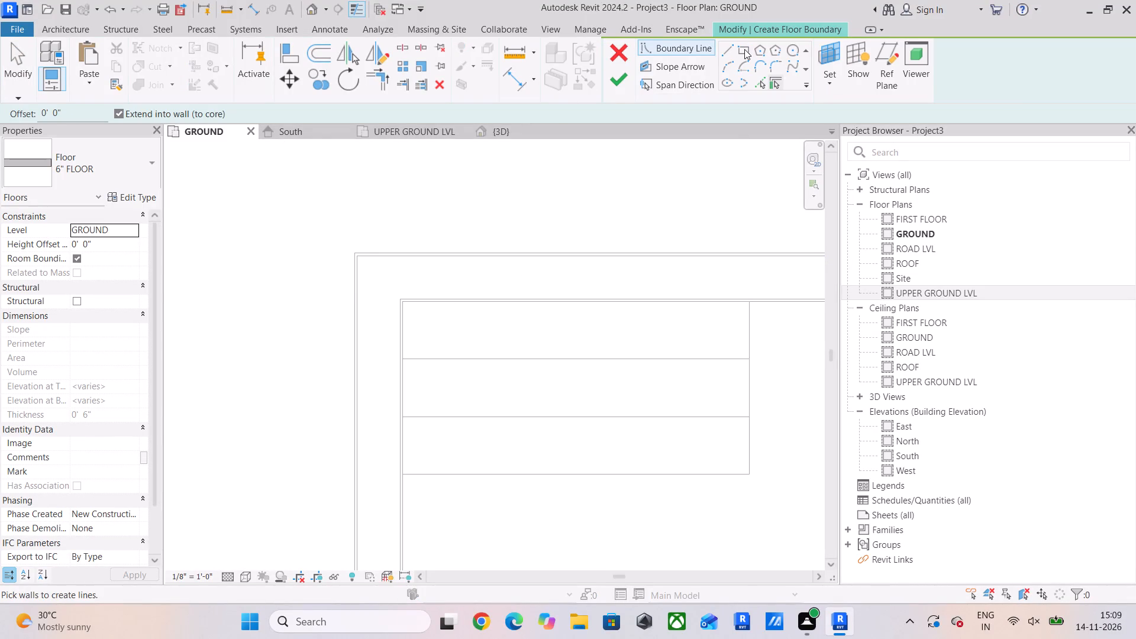
click(744, 49)
scroll(411, 306, up, 5)
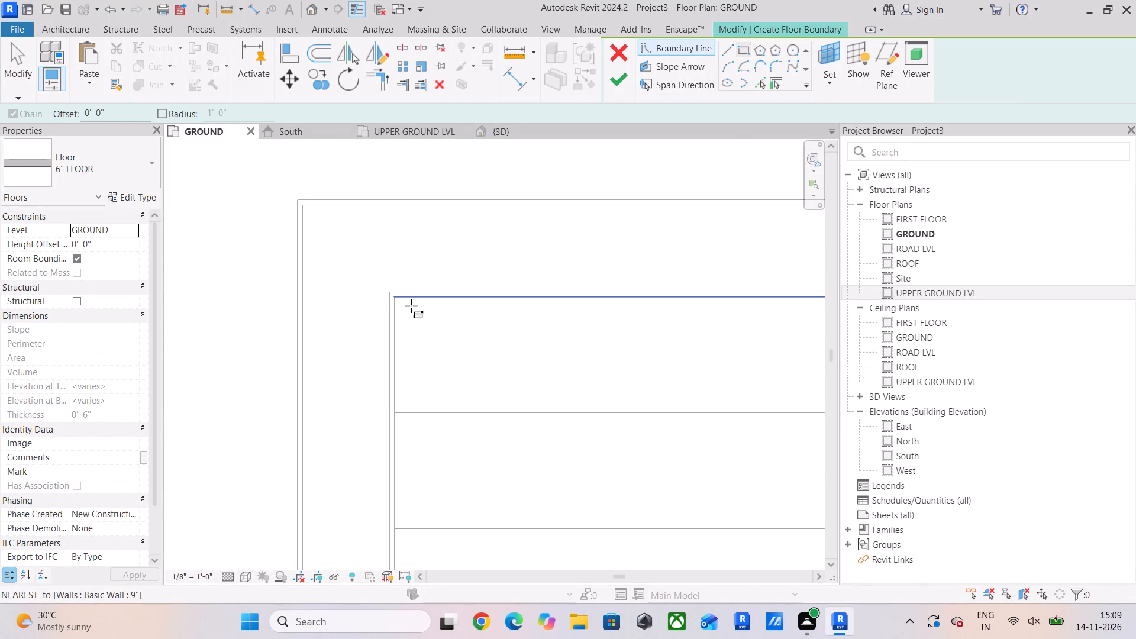
click(400, 299)
middle_drag(611, 390, 435, 390)
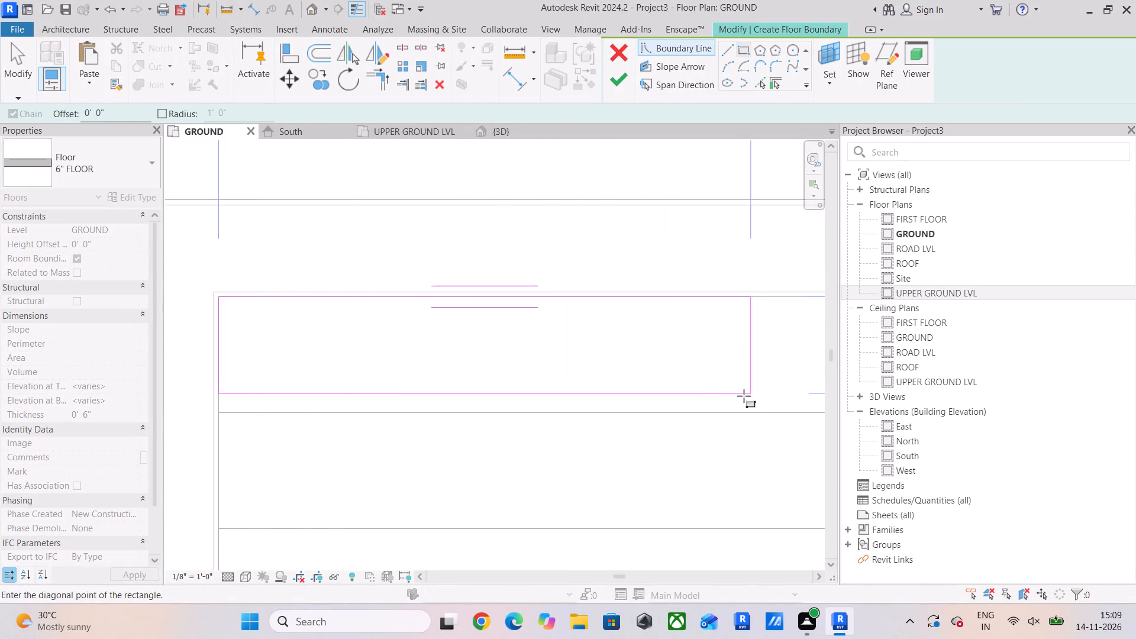
scroll(738, 396, down, 4)
middle_drag(676, 400, 438, 400)
click(596, 405)
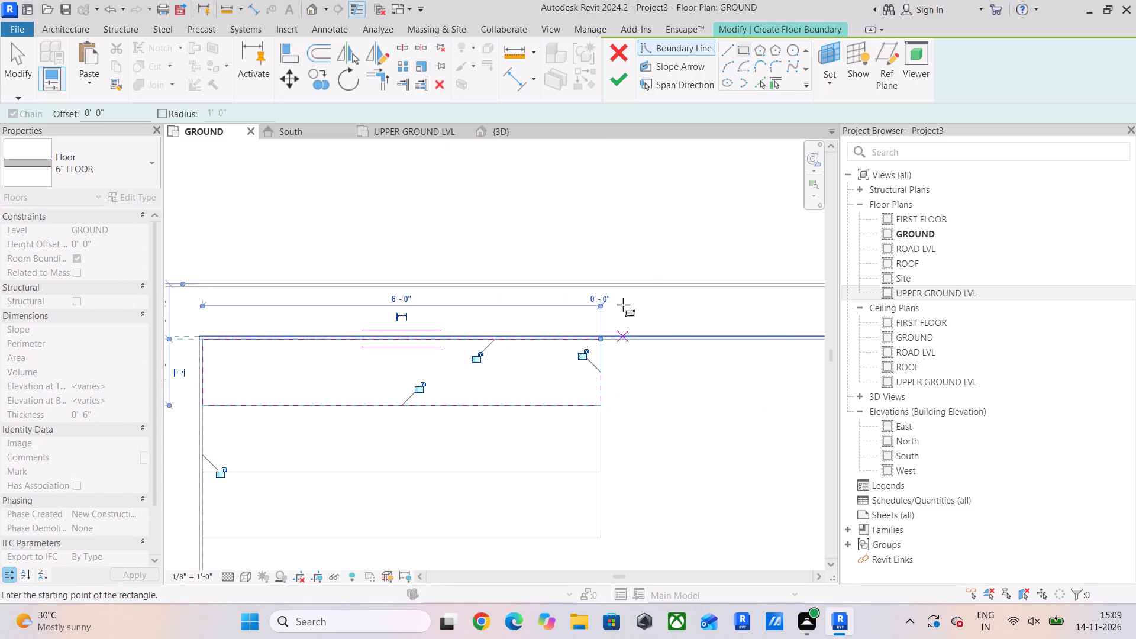
click(619, 83)
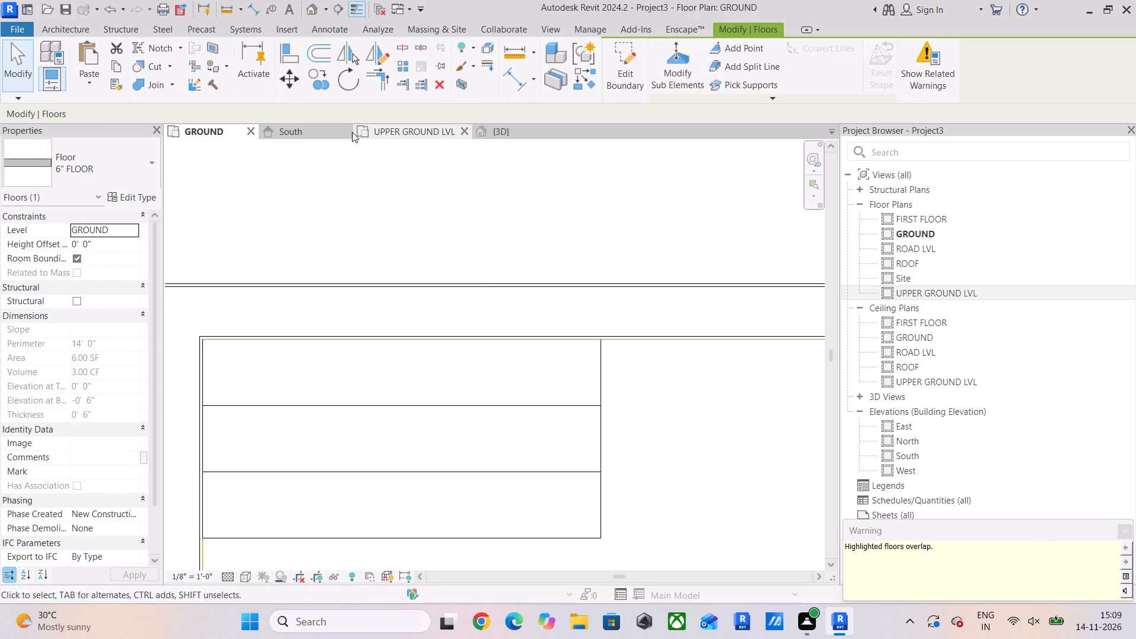
In the South elevation, move the third step floor up 1'-6" so it sits on top of the second step.
click(304, 131)
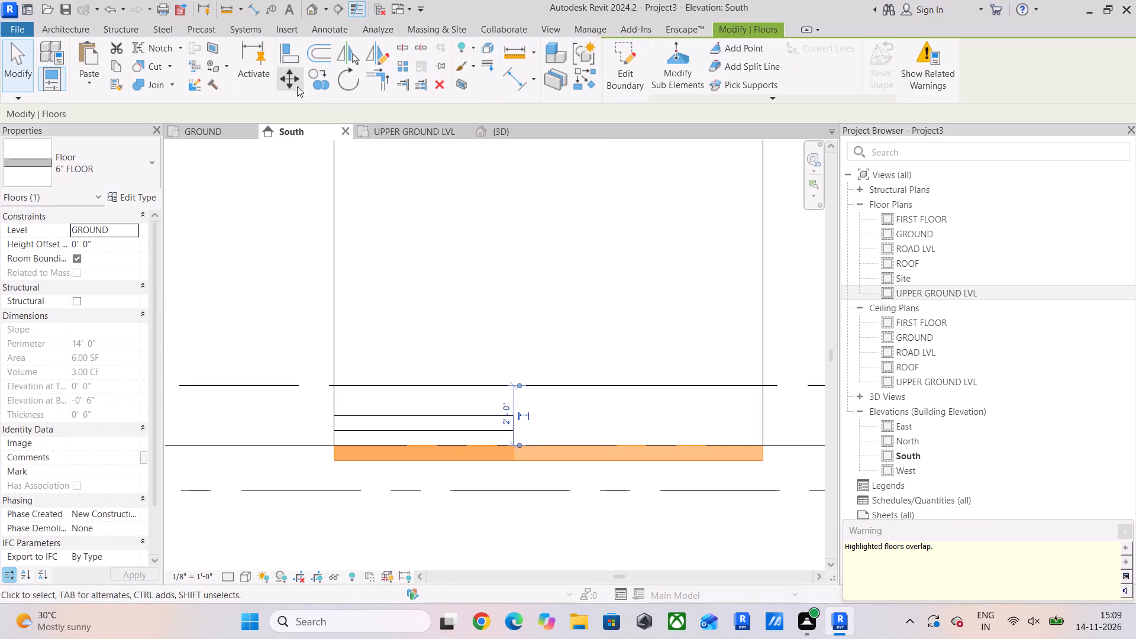
click(295, 82)
click(510, 460)
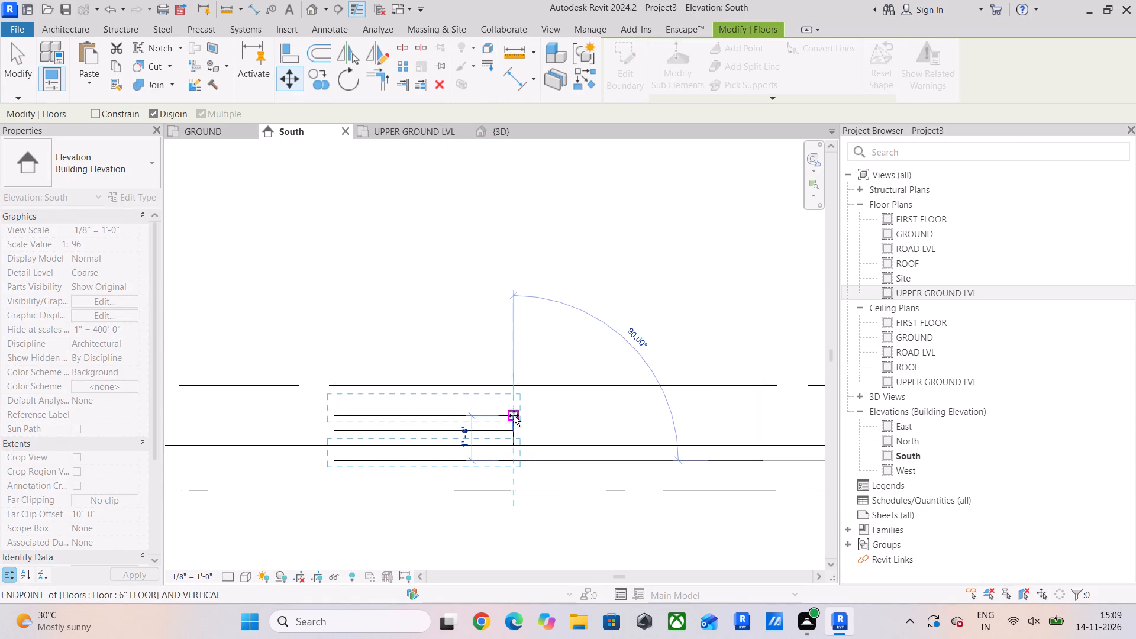
click(514, 415)
scroll(461, 382, up, 5)
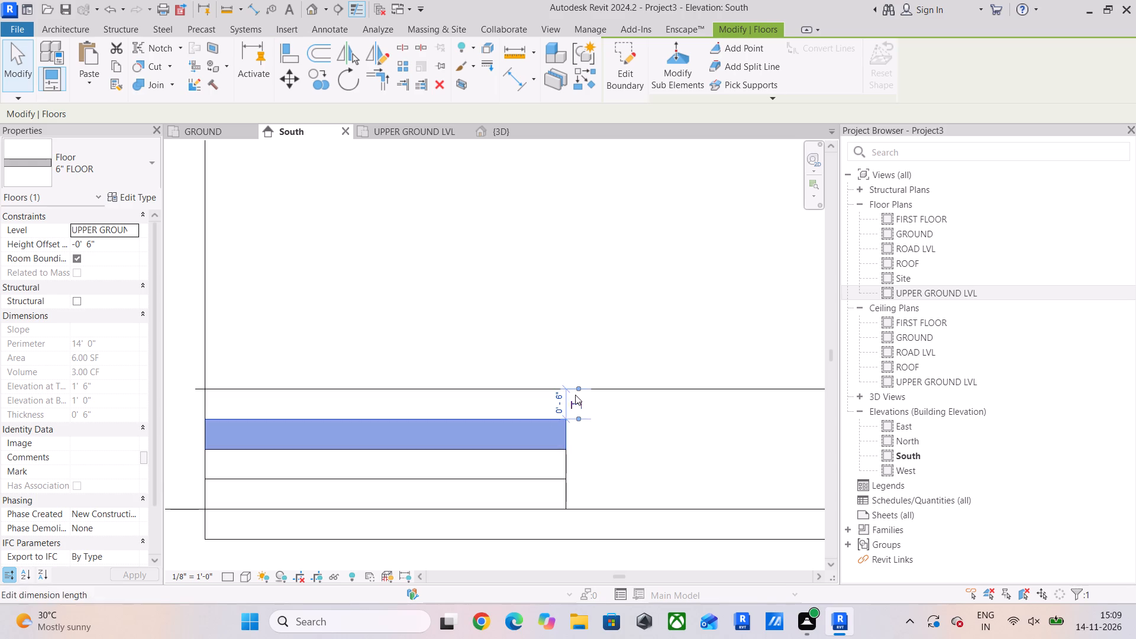
scroll(575, 394, up, 7)
scroll(544, 440, down, 12)
middle_drag(556, 439, 569, 408)
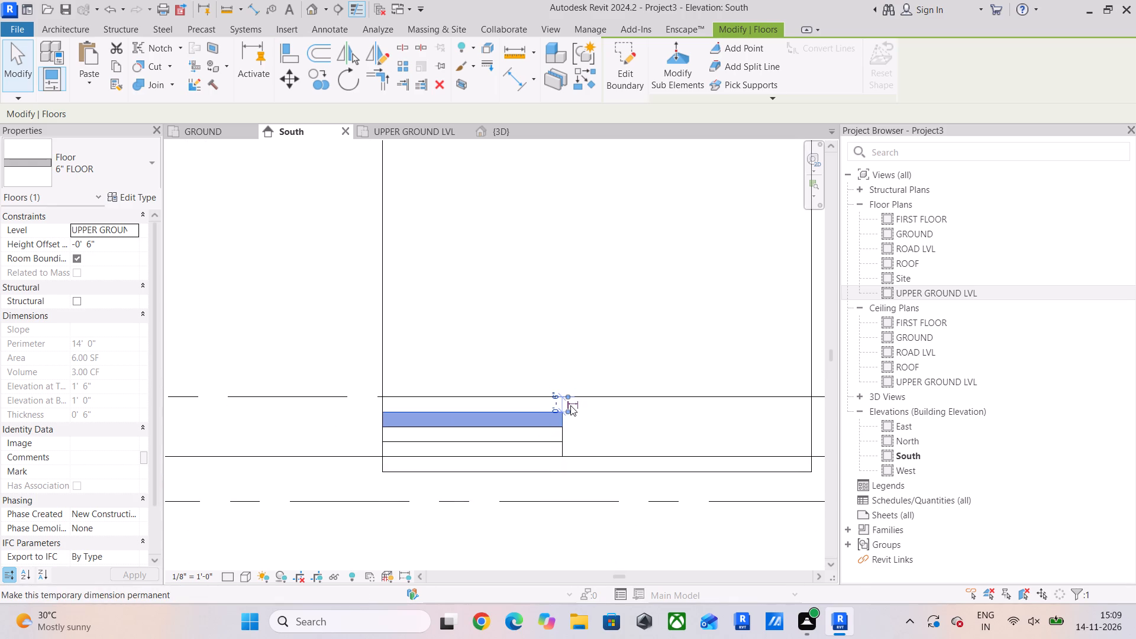
In the South elevation, move the three step floors and the recess slab together up 6" so the slab's underside sits on GROUND level.
scroll(593, 447, down, 3)
middle_drag(590, 450, 521, 475)
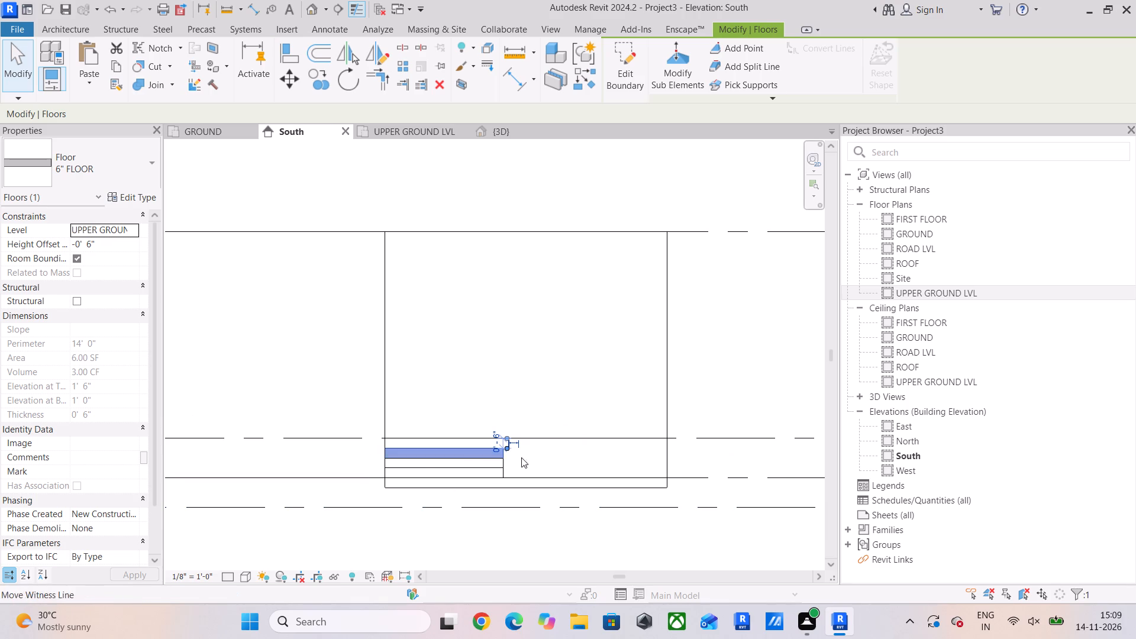
middle_drag(538, 454, 615, 448)
scroll(692, 480, up, 3)
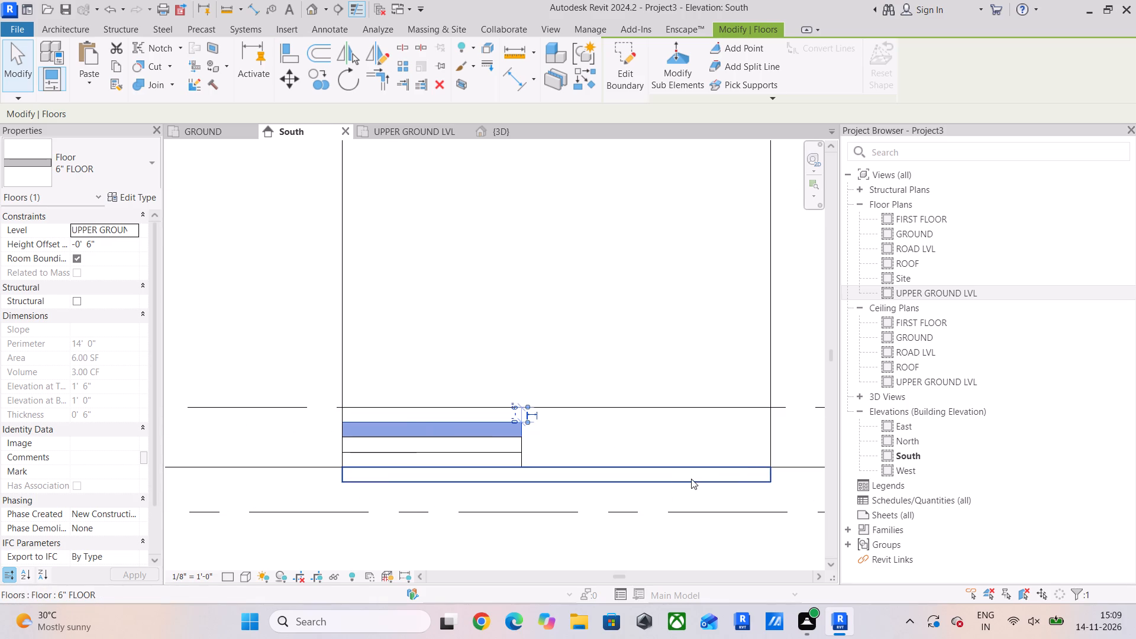
drag(567, 422, 477, 464)
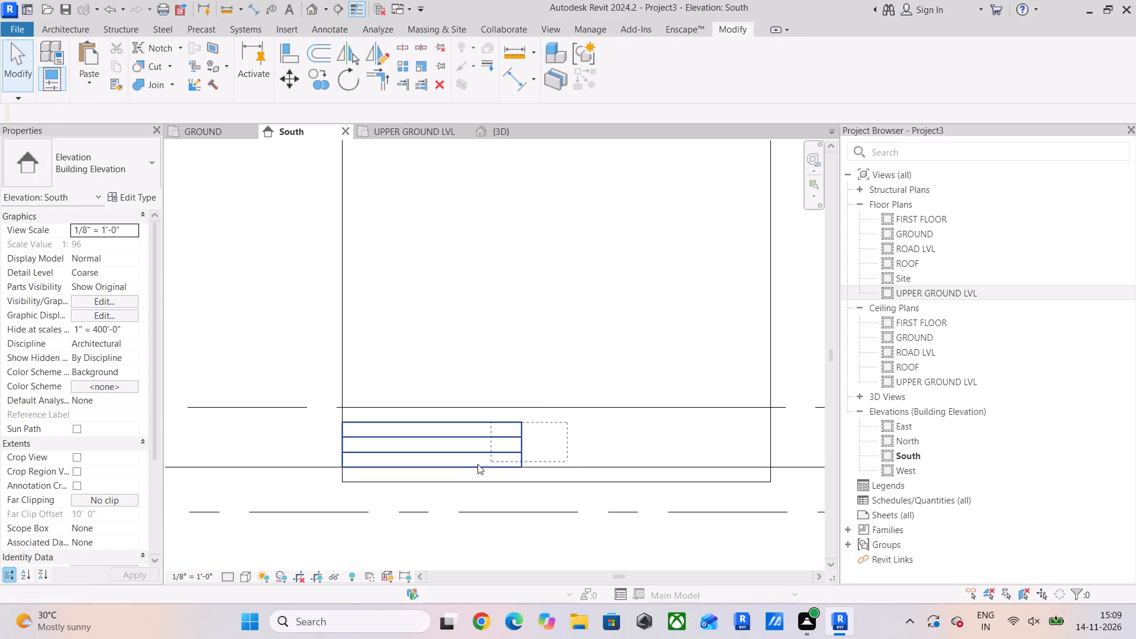
drag(477, 464, 489, 456)
drag(489, 456, 488, 456)
scroll(311, 446, down, 4)
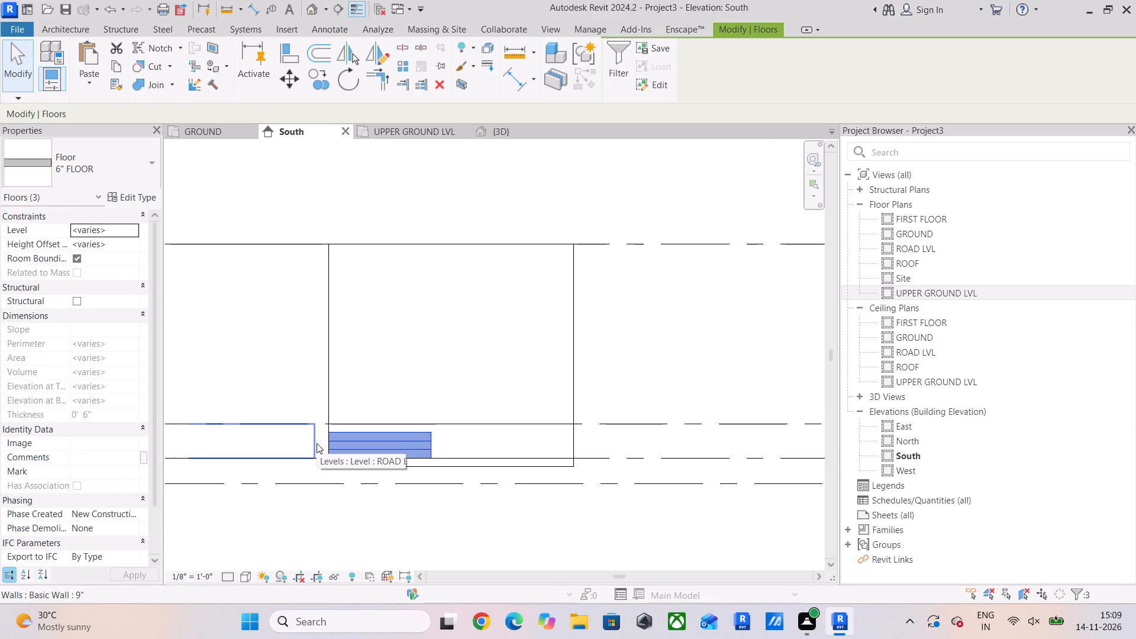
shift+drag(302, 473, 580, 449)
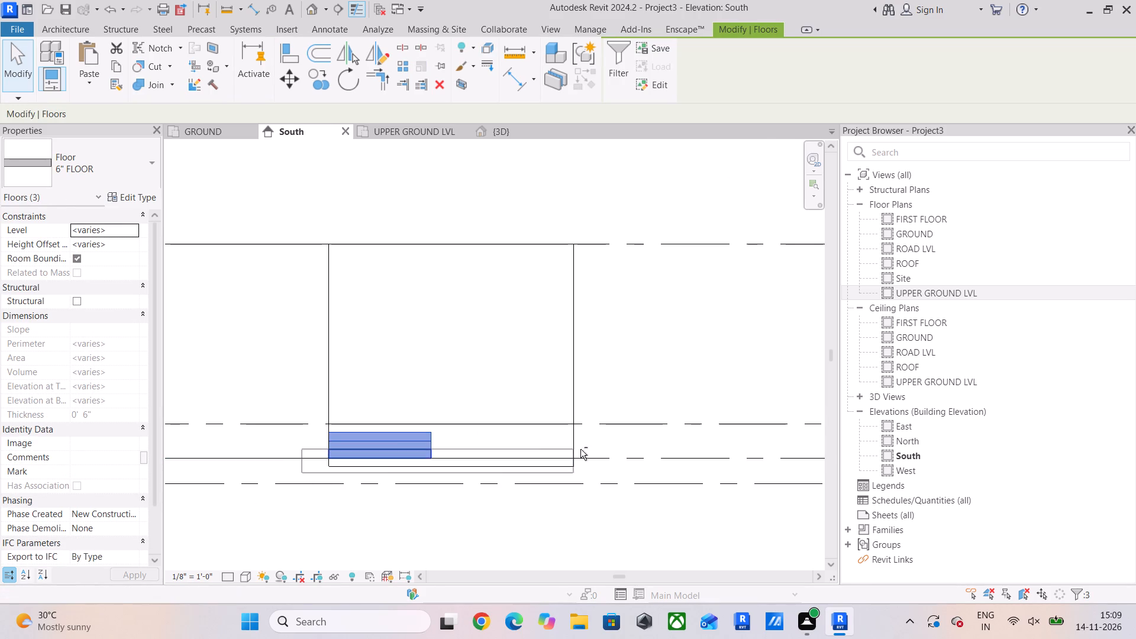
shift+drag(580, 449, 615, 450)
scroll(314, 457, up, 5)
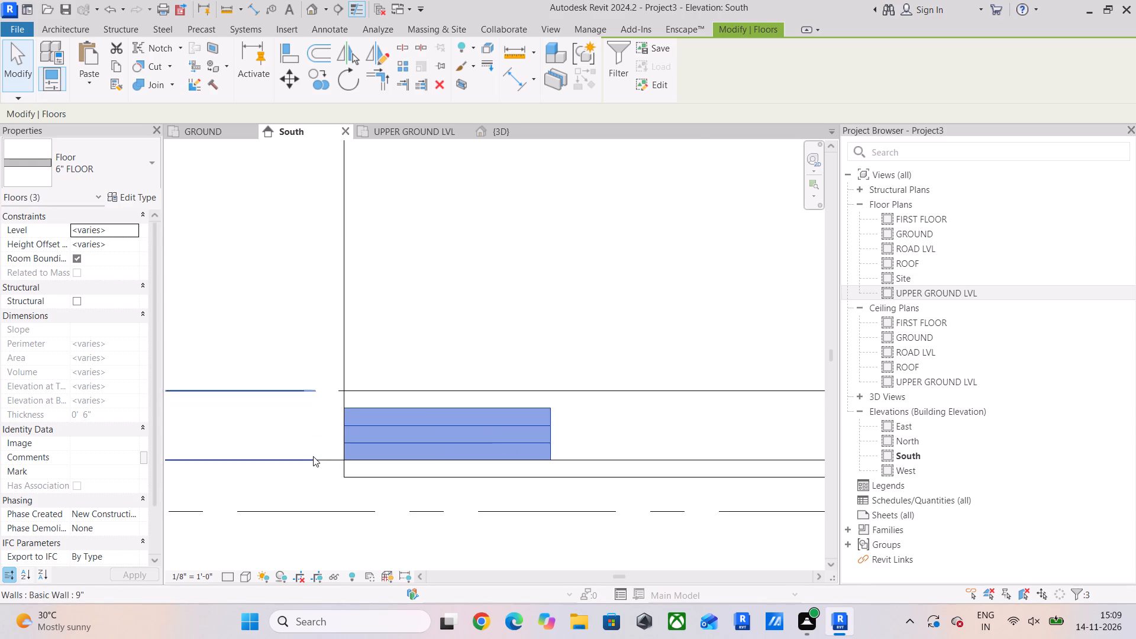
scroll(357, 464, up, 6)
scroll(320, 481, down, 10)
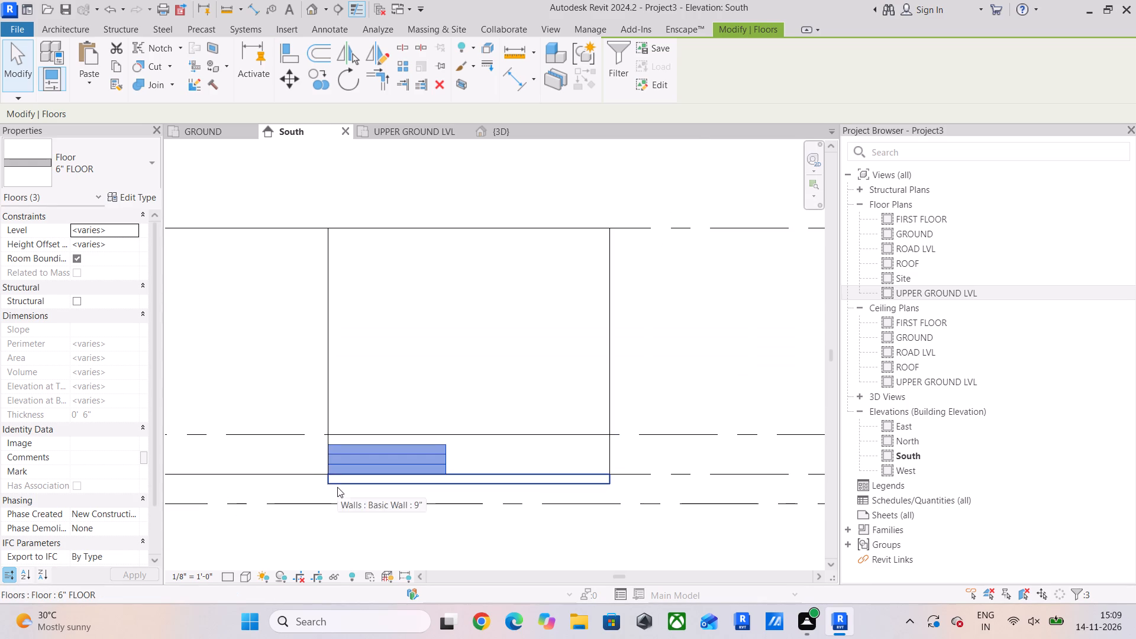
ctrl+drag(303, 494, 631, 463)
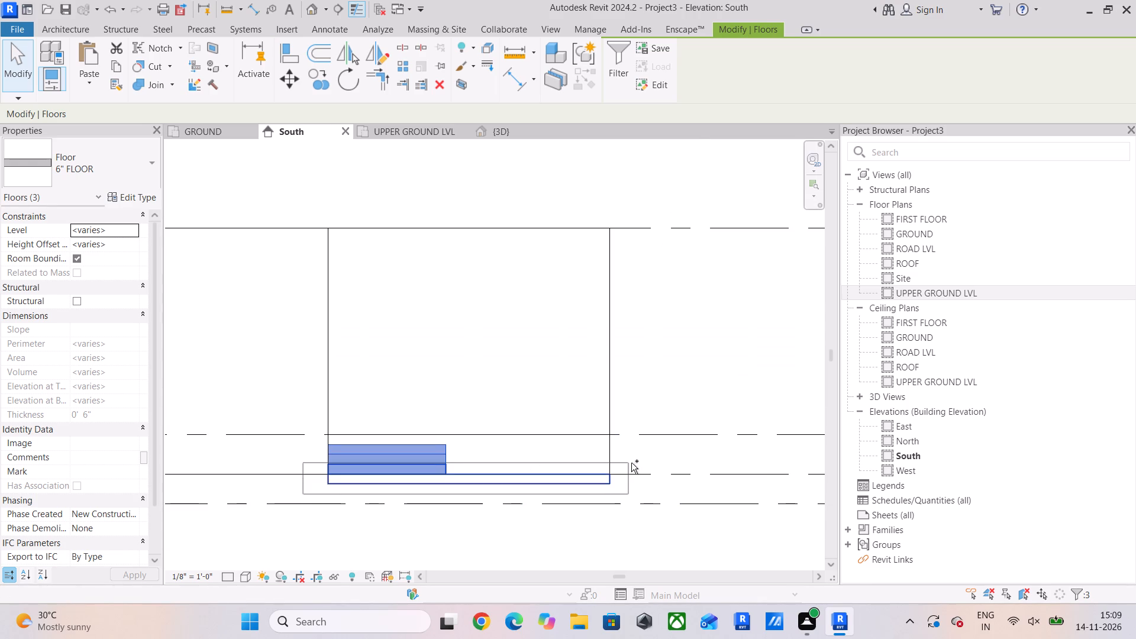
ctrl+drag(631, 463, 649, 463)
drag(299, 77, 299, 83)
scroll(444, 458, up, 4)
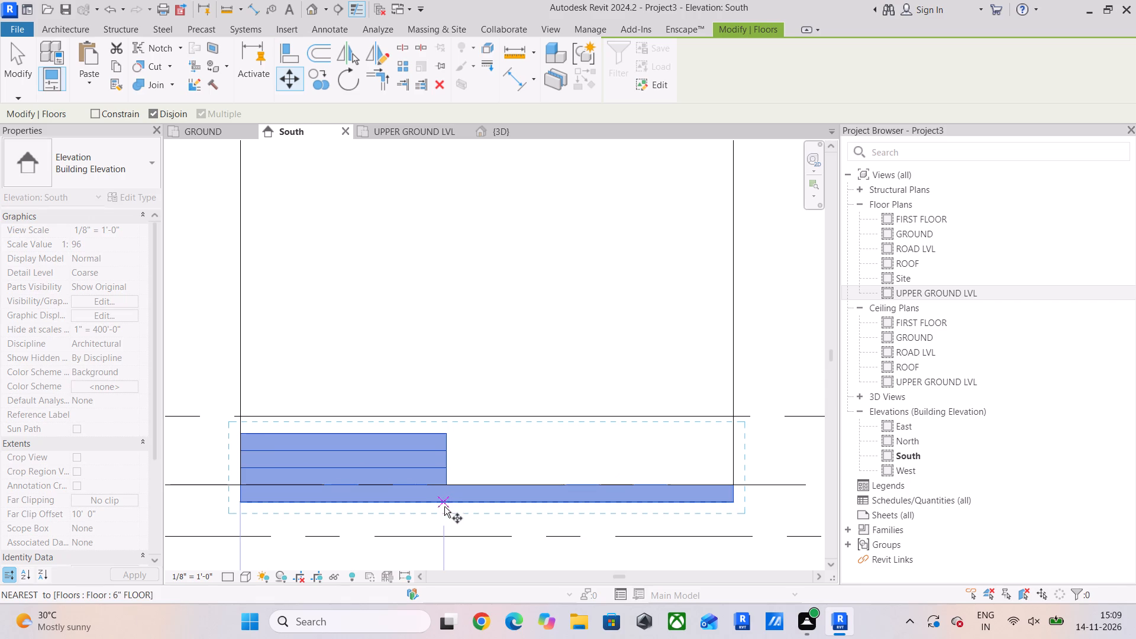
click(445, 506)
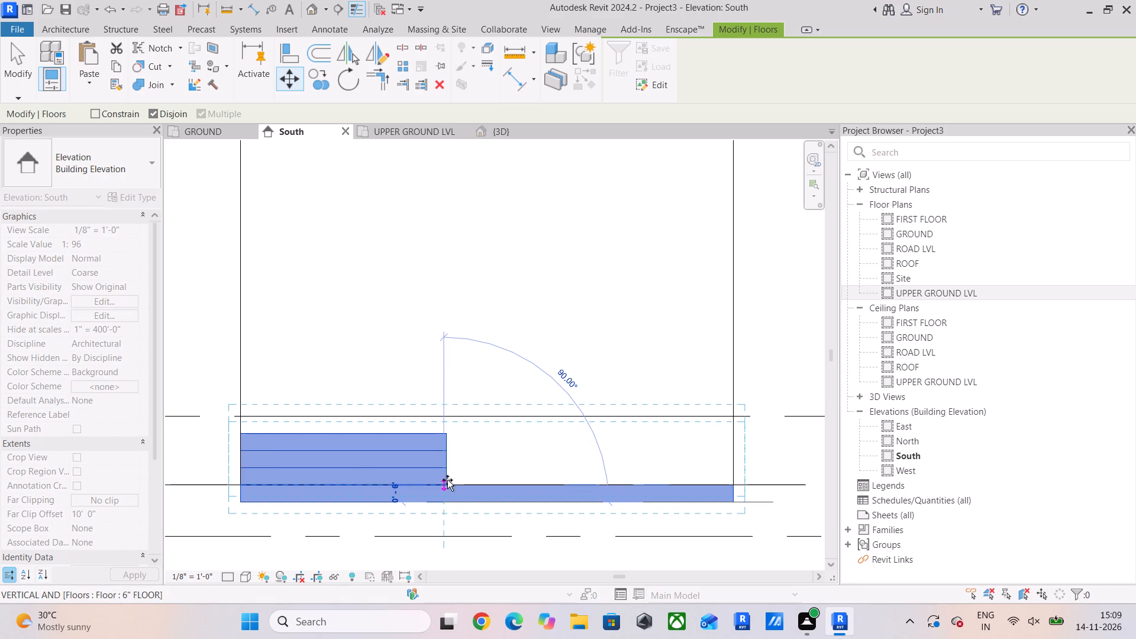
scroll(445, 489, up, 11)
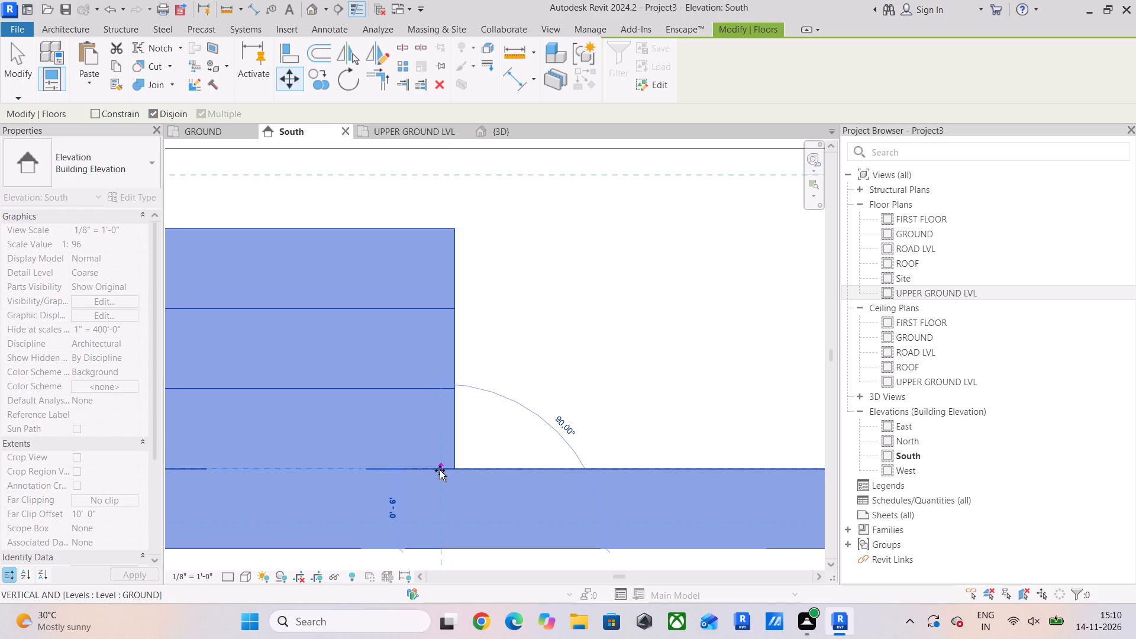
click(440, 470)
scroll(440, 470, down, 11)
middle_drag(446, 470, 476, 477)
click(539, 432)
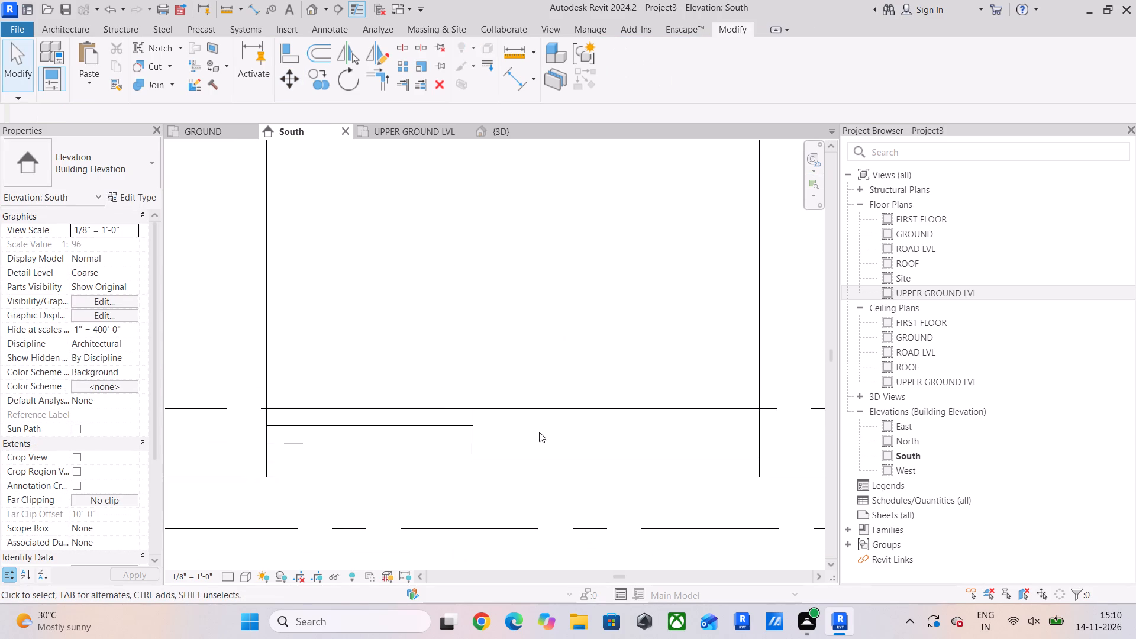
In the 3D view, join the geometry of the bottom entrance step floor with the middle step floor.
click(512, 128)
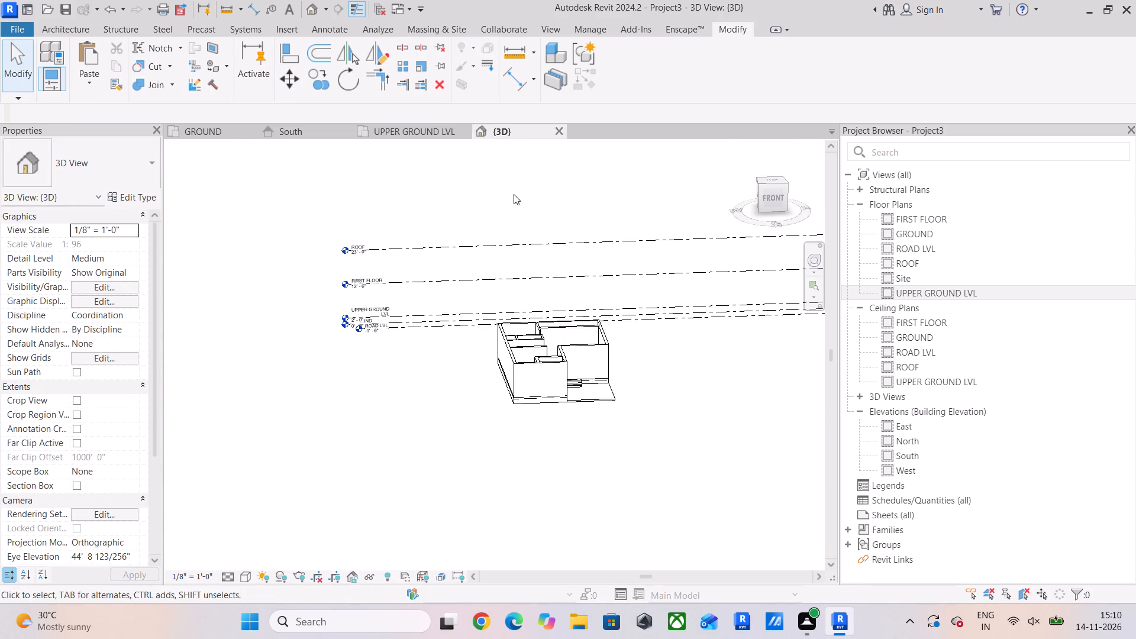
scroll(601, 312, up, 12)
shift+middle_drag(579, 453, 504, 453)
middle_drag(495, 474, 480, 415)
scroll(506, 432, up, 7)
middle_drag(504, 430, 497, 346)
scroll(564, 434, up, 4)
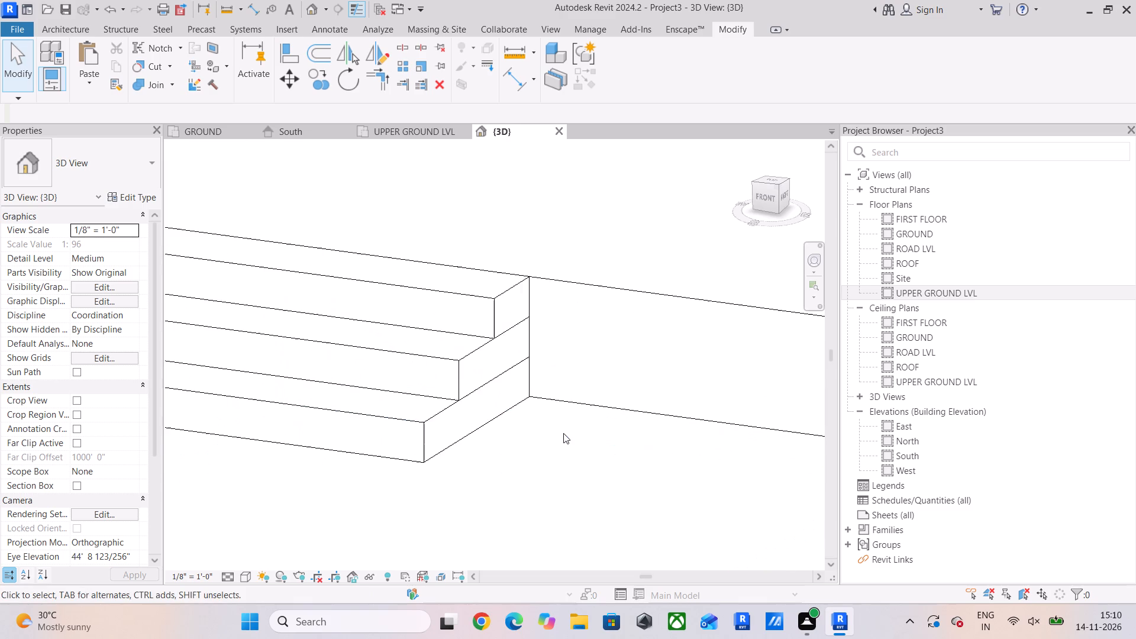
click(140, 85)
click(424, 435)
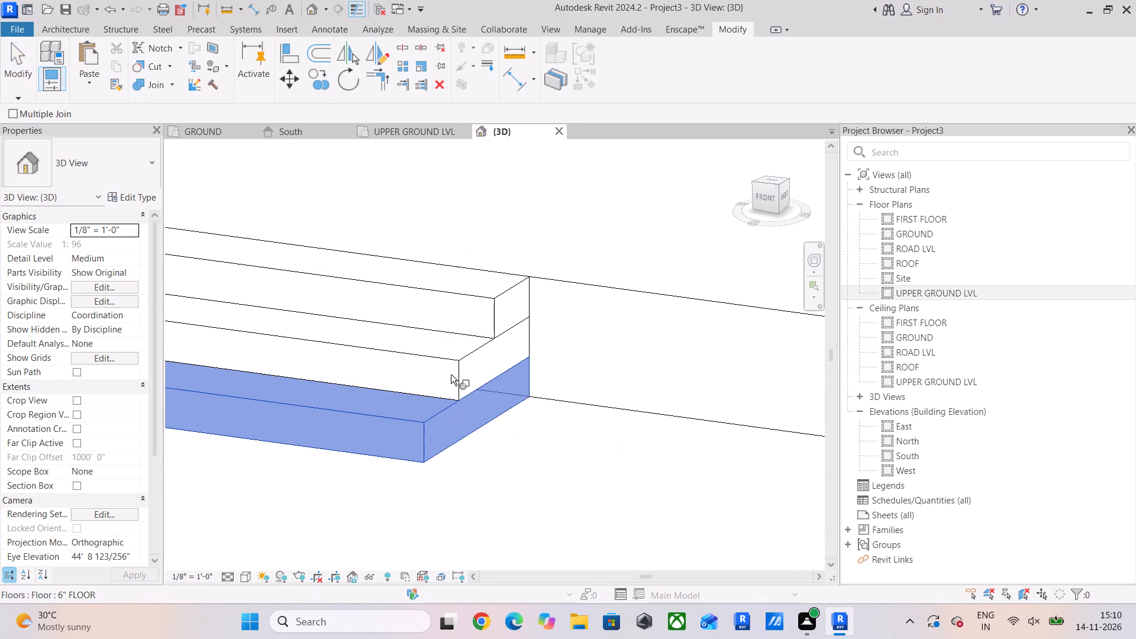
click(457, 366)
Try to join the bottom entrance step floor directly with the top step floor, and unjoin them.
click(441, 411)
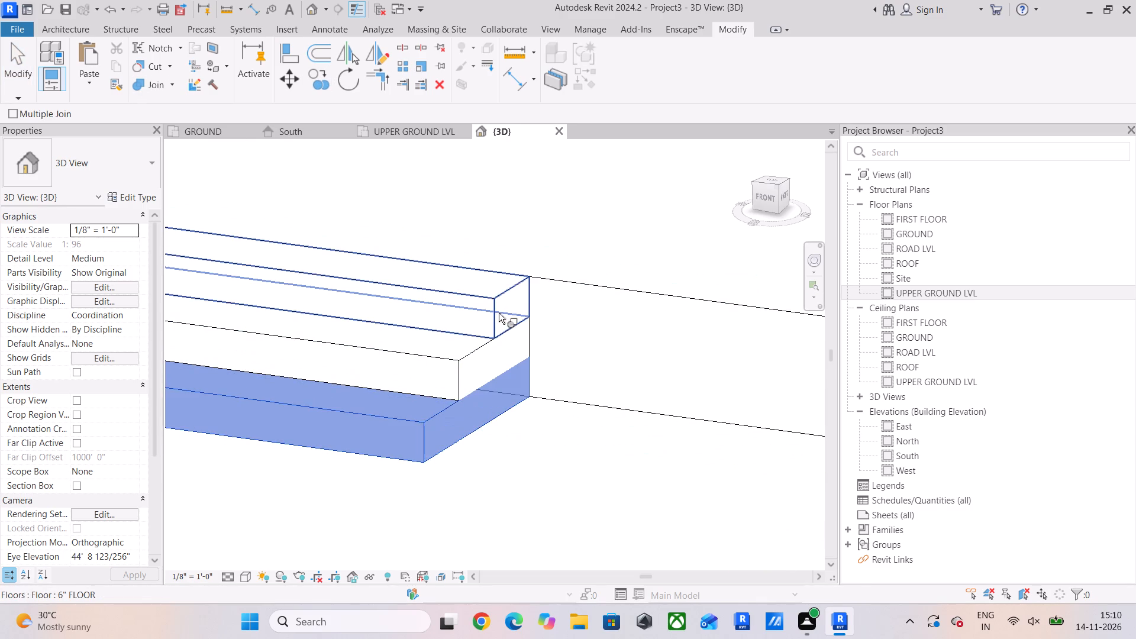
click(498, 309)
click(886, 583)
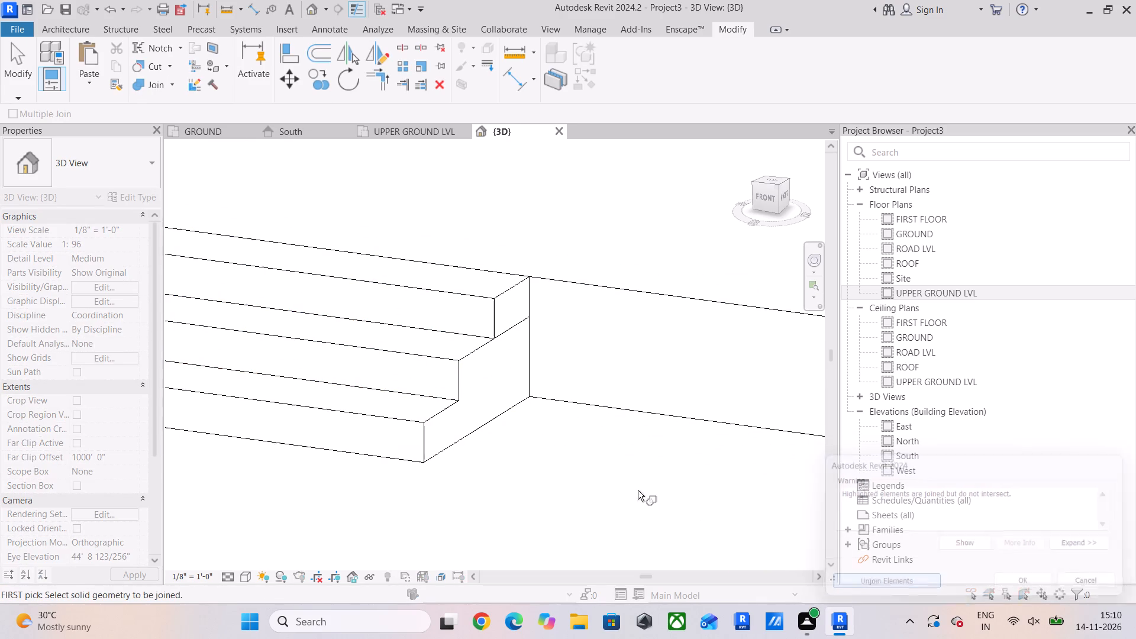
Join the geometry of the middle entrance step floor with the top step floor.
click(457, 367)
click(496, 295)
click(587, 528)
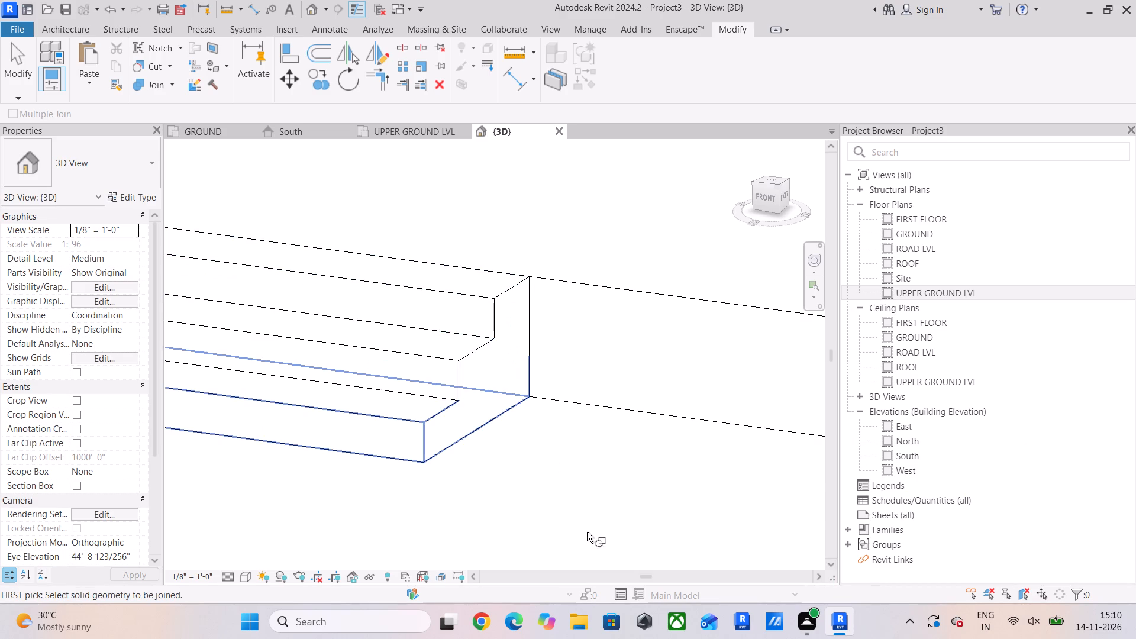
scroll(537, 488, down, 6)
key(Escape)
key(Escape)
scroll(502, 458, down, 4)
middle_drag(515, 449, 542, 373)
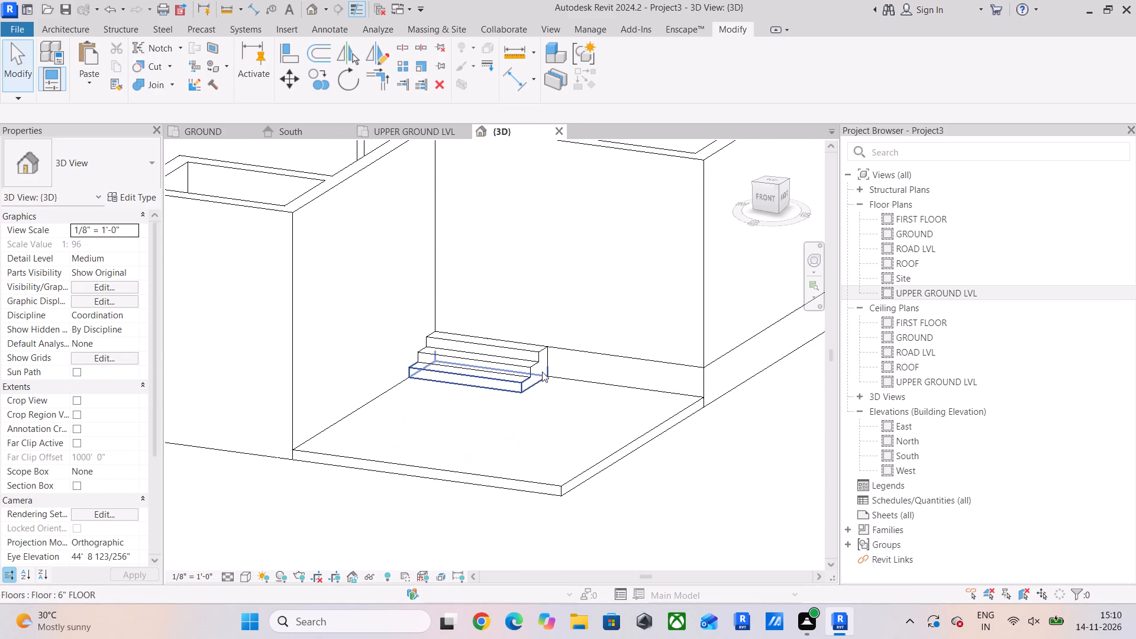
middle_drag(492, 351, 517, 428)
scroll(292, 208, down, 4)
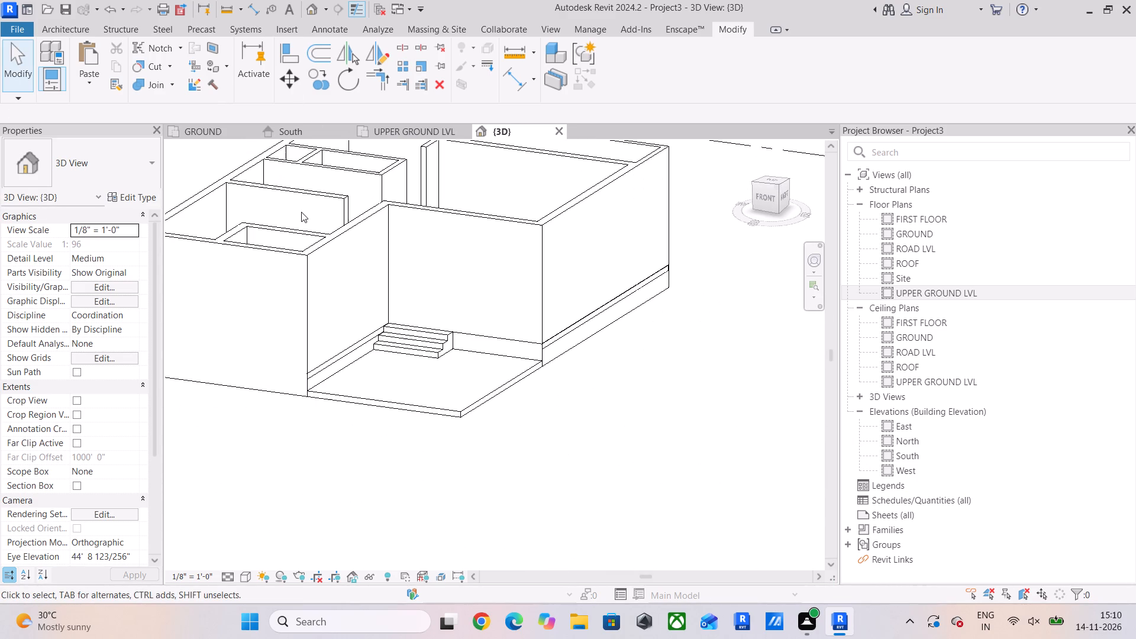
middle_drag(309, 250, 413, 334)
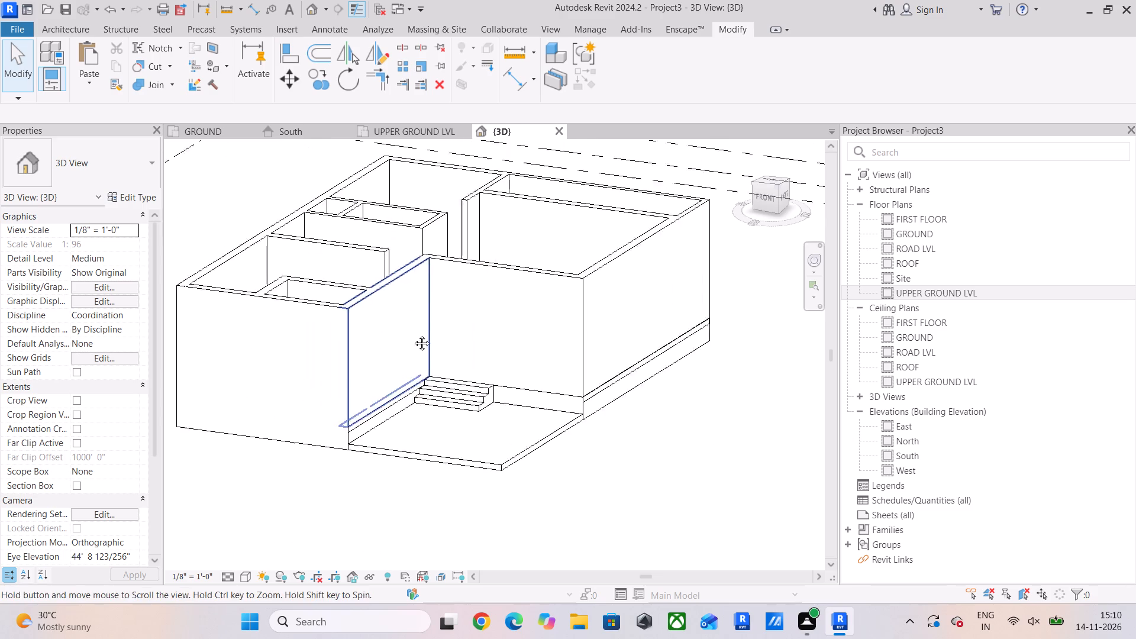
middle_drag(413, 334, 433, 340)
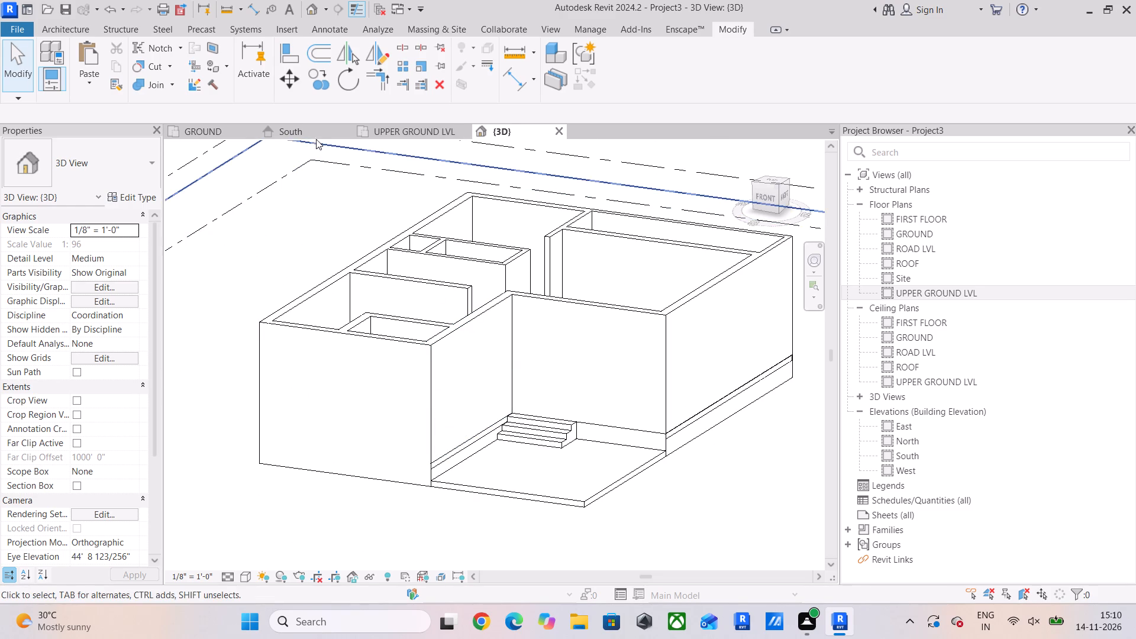
In the UPPER GROUND LVL plan, start placing a door and load the Aluprof MB-86N-SI panel door family from D:'s revit material folder.
click(208, 125)
click(424, 133)
scroll(421, 214, down, 6)
scroll(425, 248, up, 6)
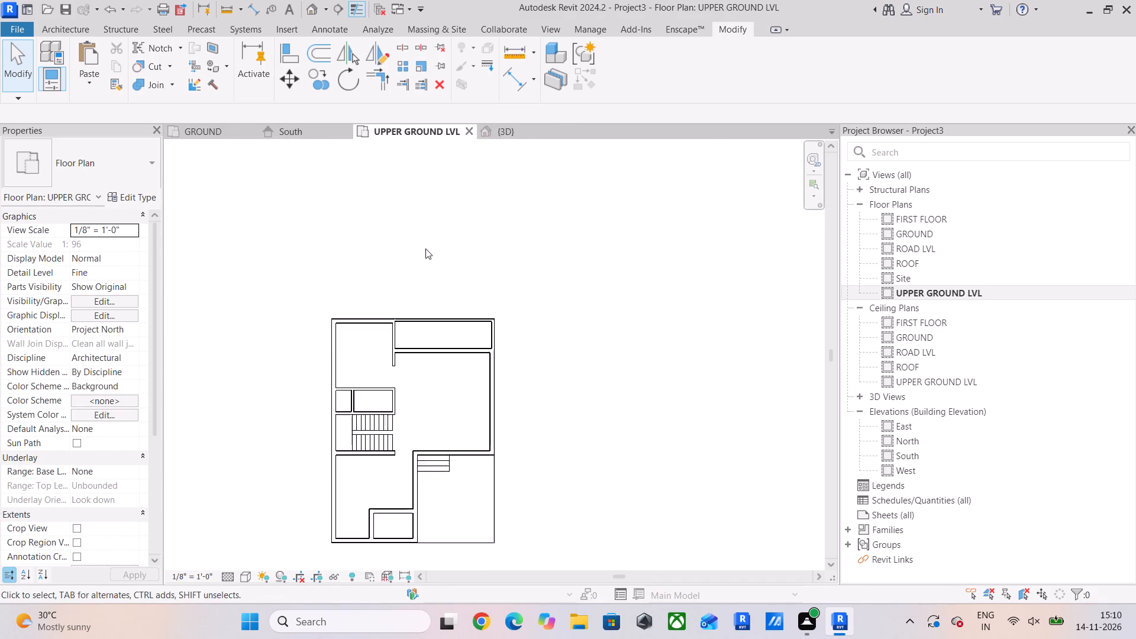
scroll(425, 248, up, 2)
scroll(435, 469, up, 1)
middle_drag(435, 469, 421, 398)
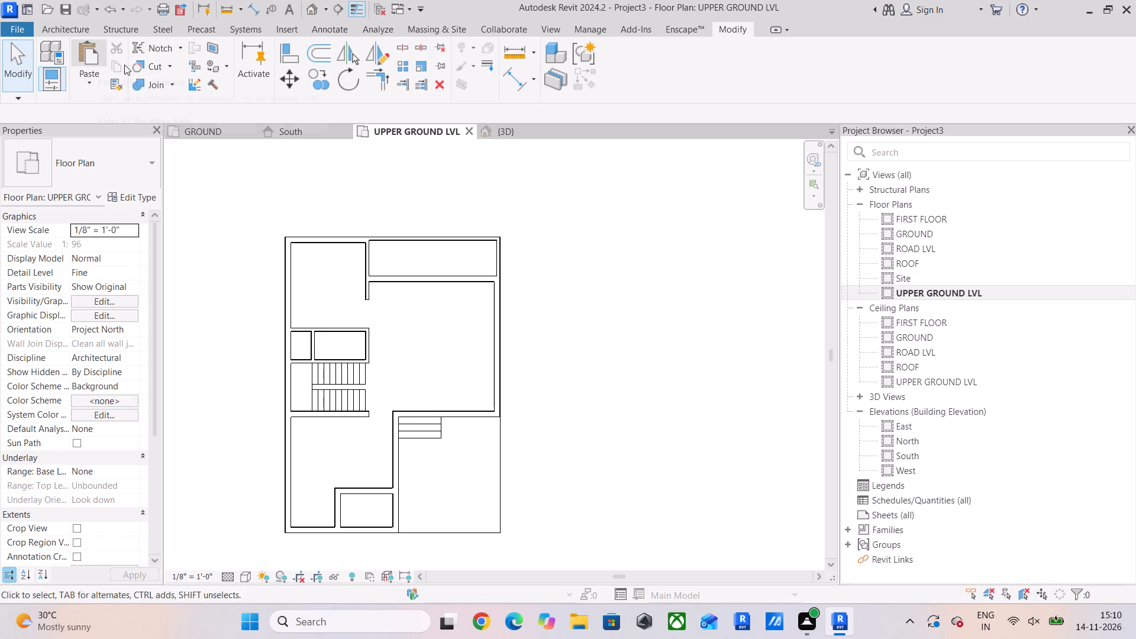
click(69, 28)
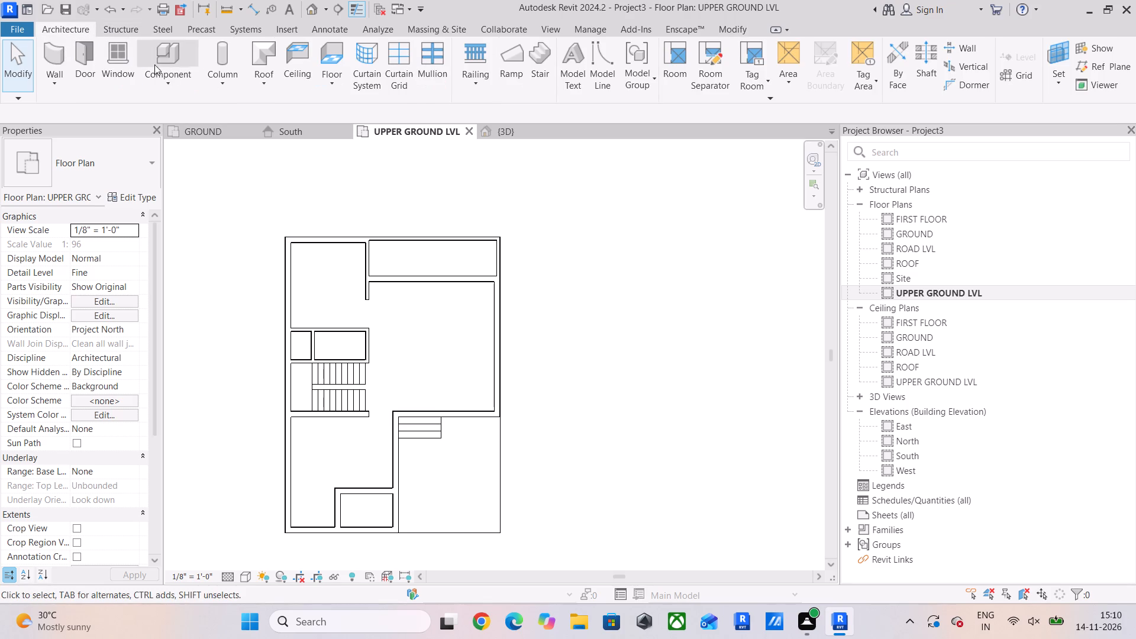
click(84, 56)
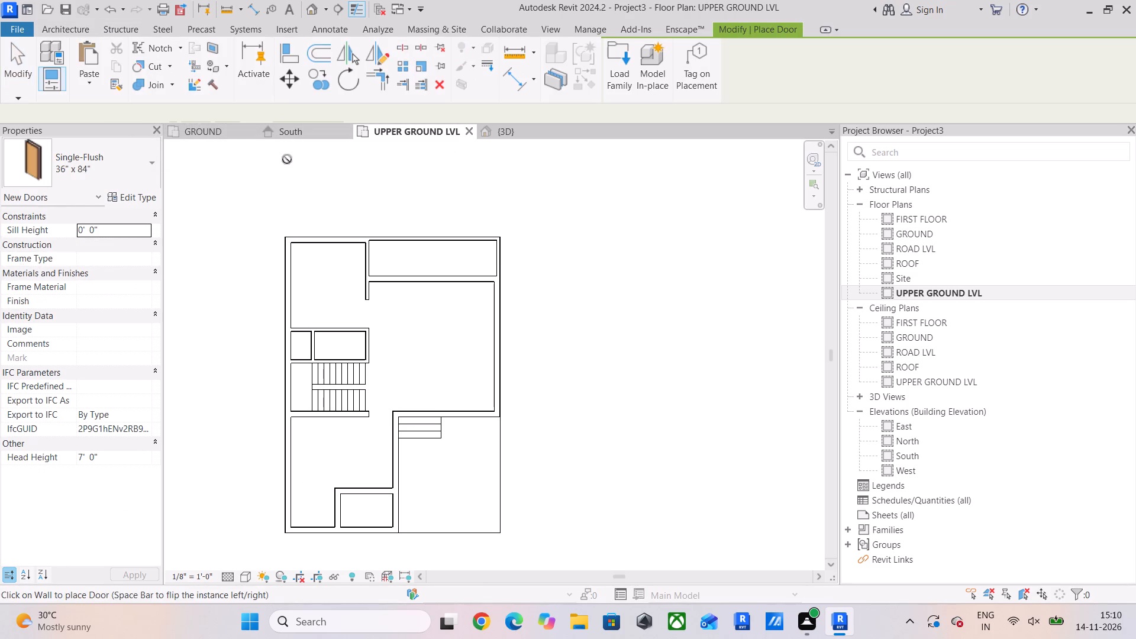
click(632, 82)
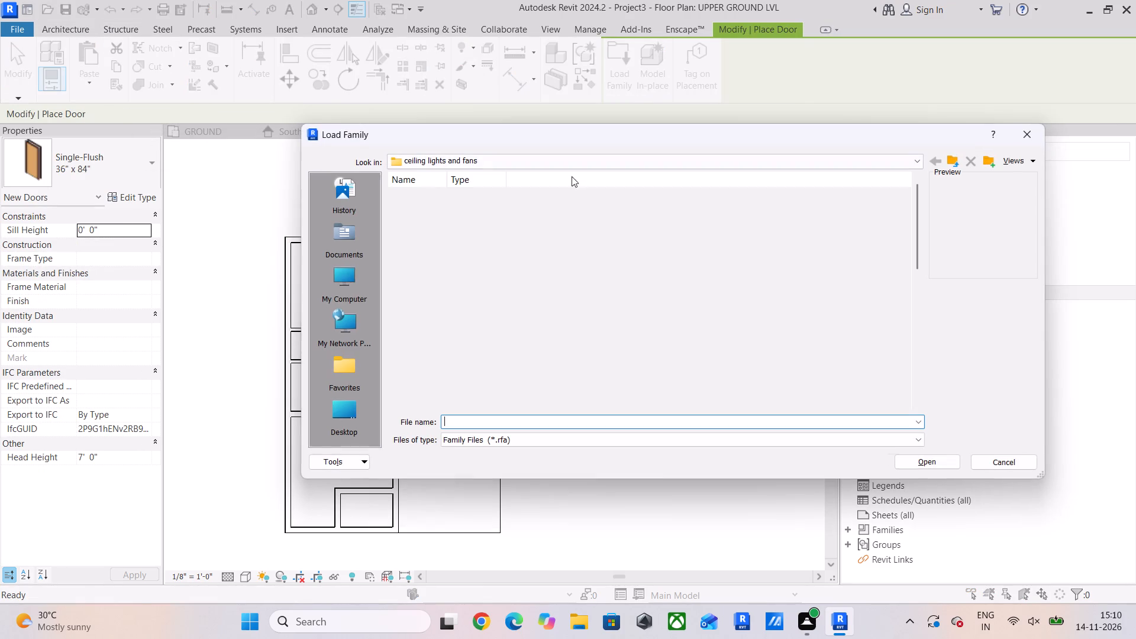
click(351, 279)
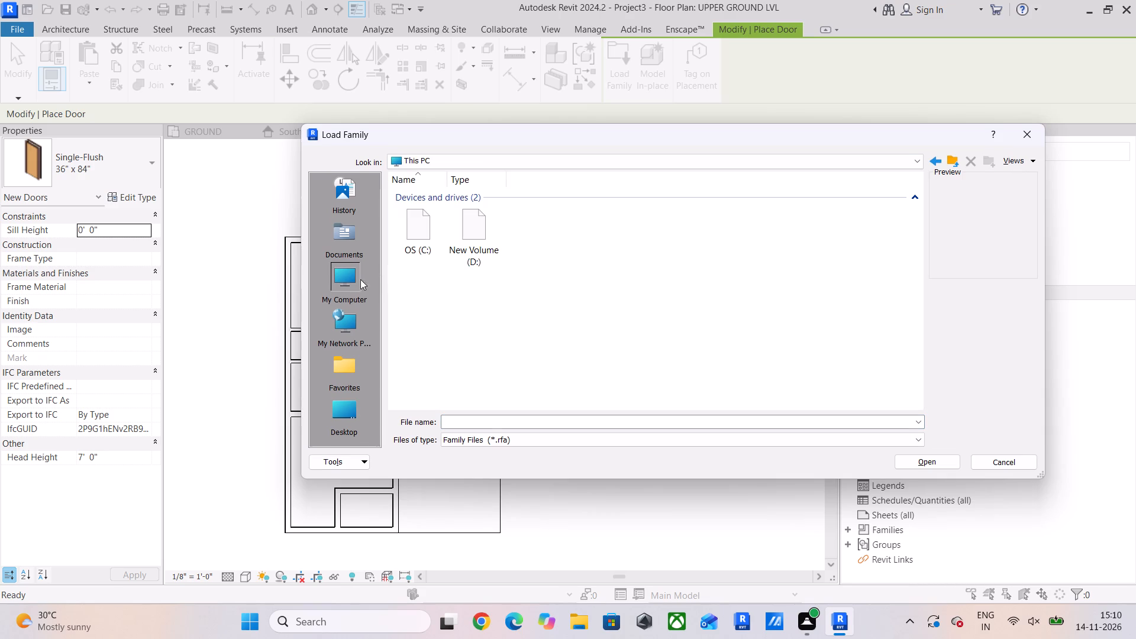
double_click(481, 230)
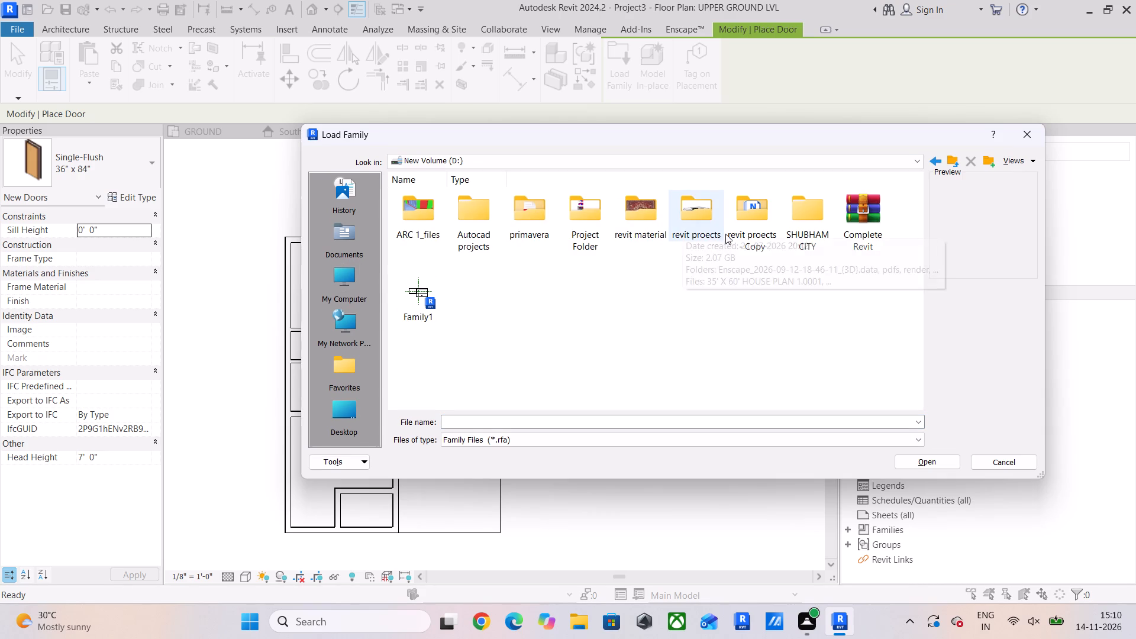
double_click(645, 219)
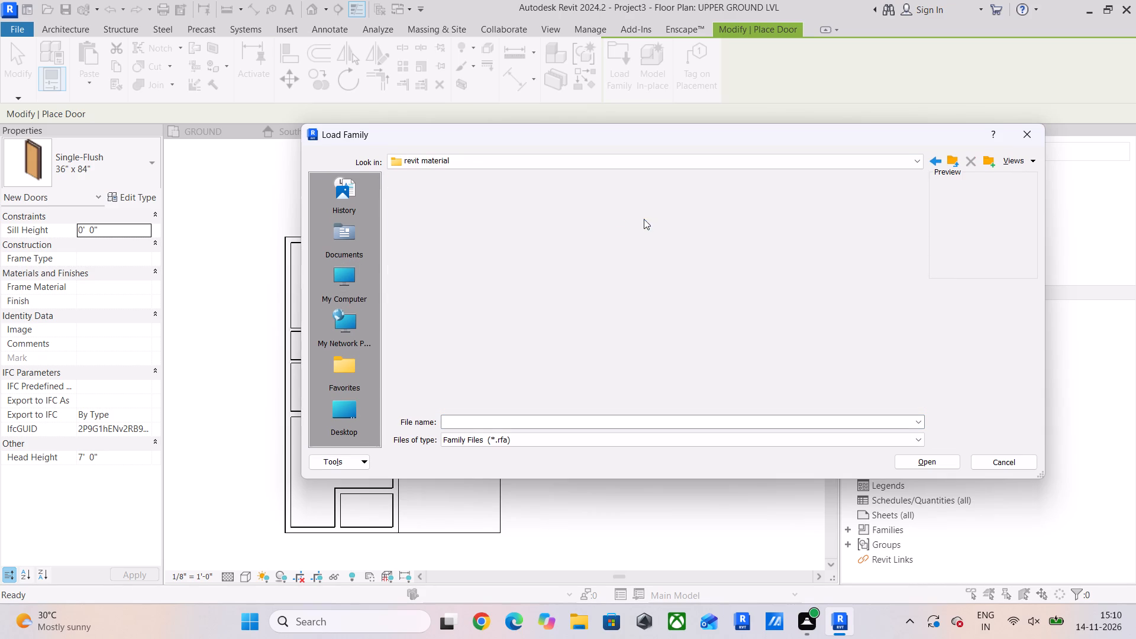
scroll(634, 297, down, 1)
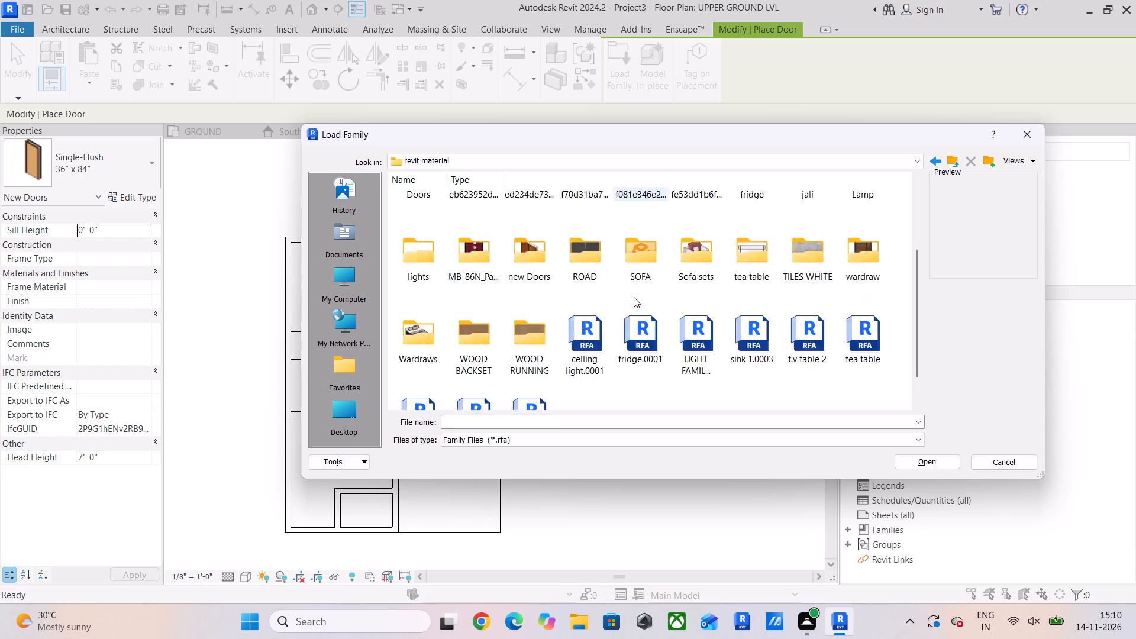
scroll(634, 297, down, 2)
click(464, 208)
double_click(476, 230)
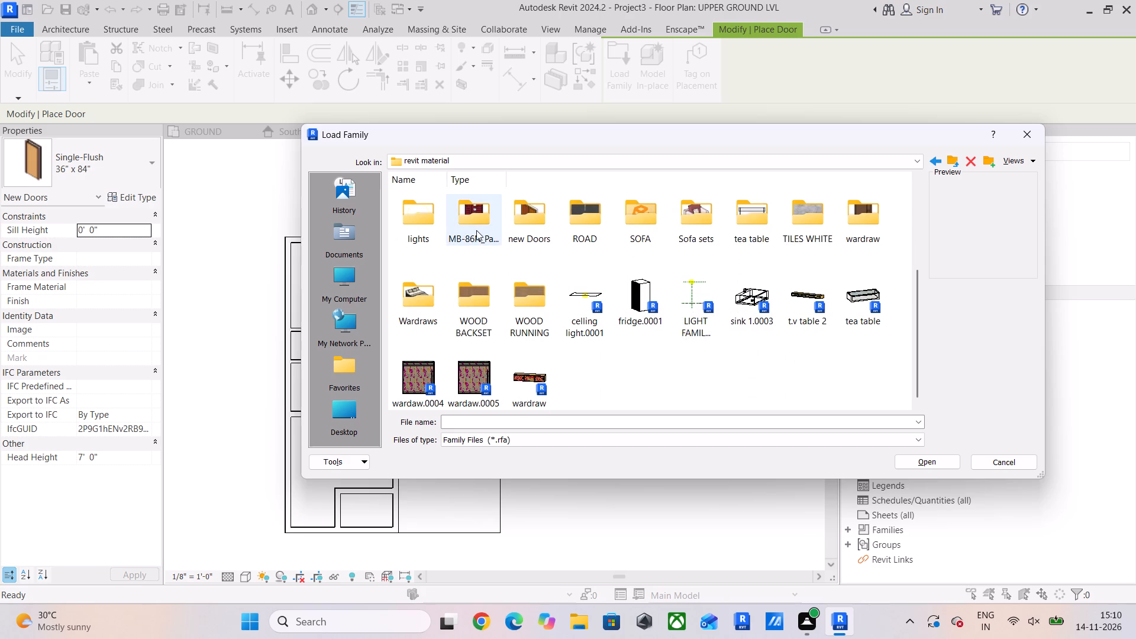
click(473, 219)
click(903, 463)
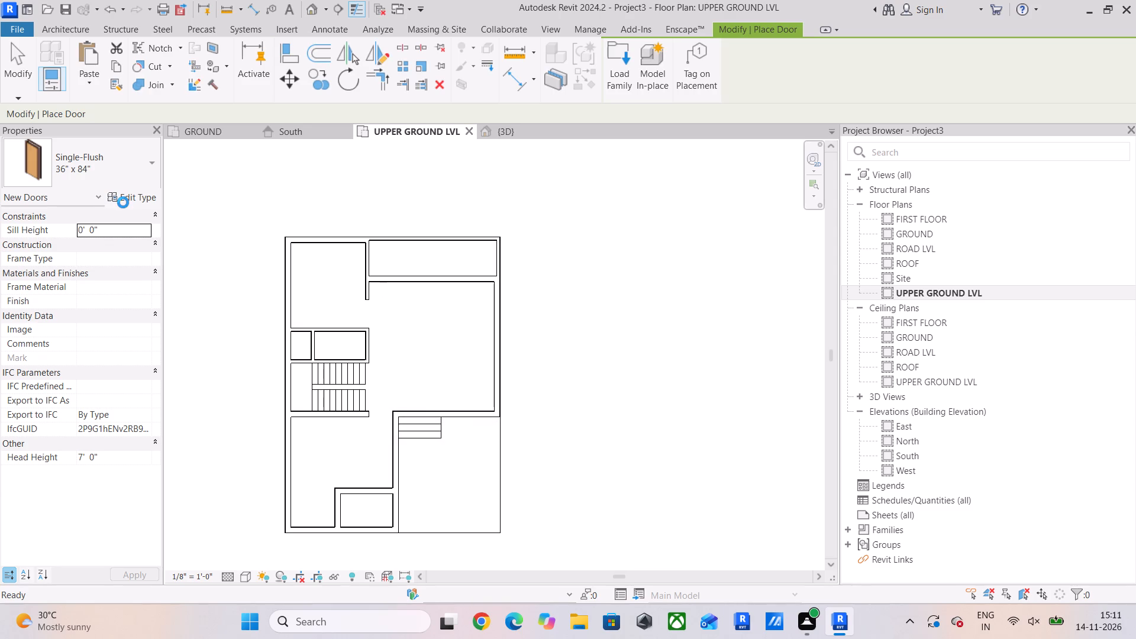
Duplicate the Aluprof panel door type as 4' and set its width to 4' and height to 7'.
click(126, 197)
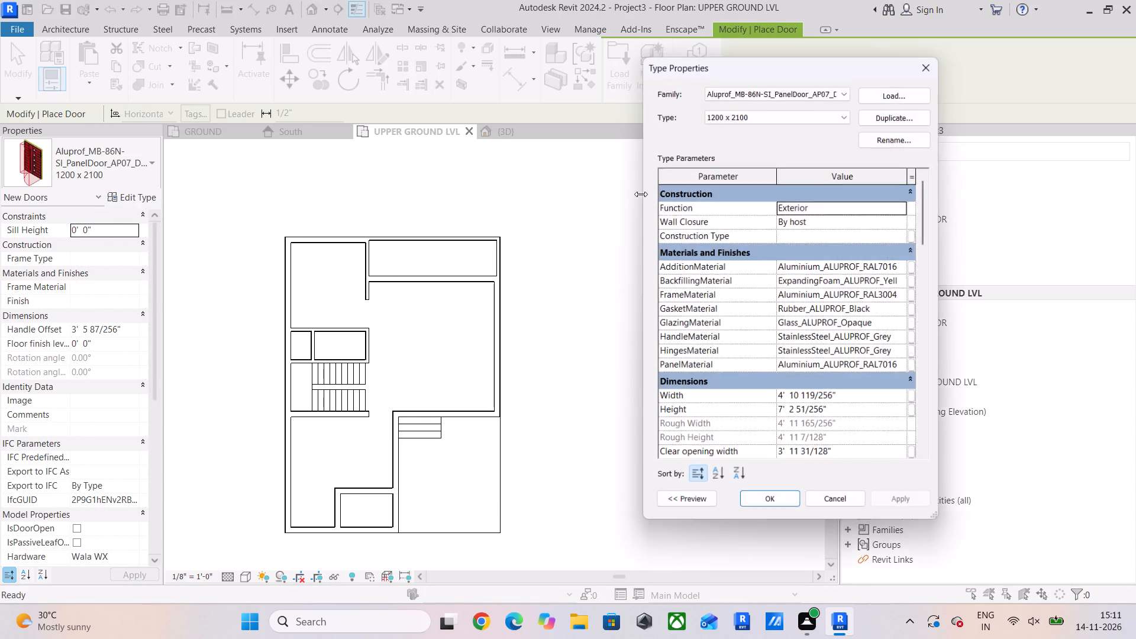
click(878, 116)
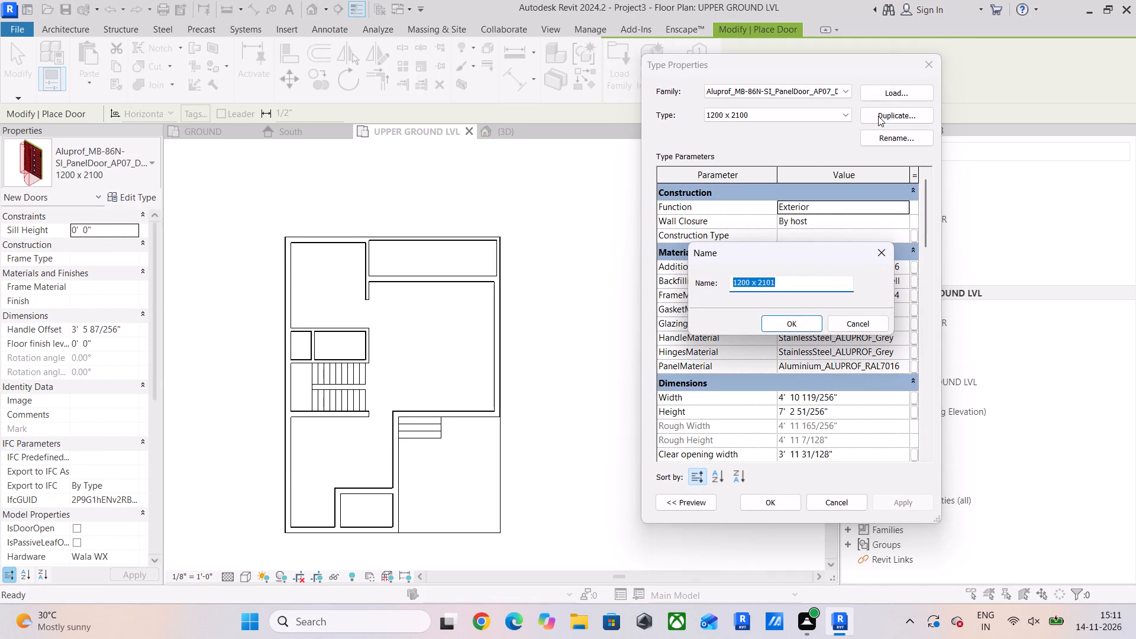
text(4')
key(Return)
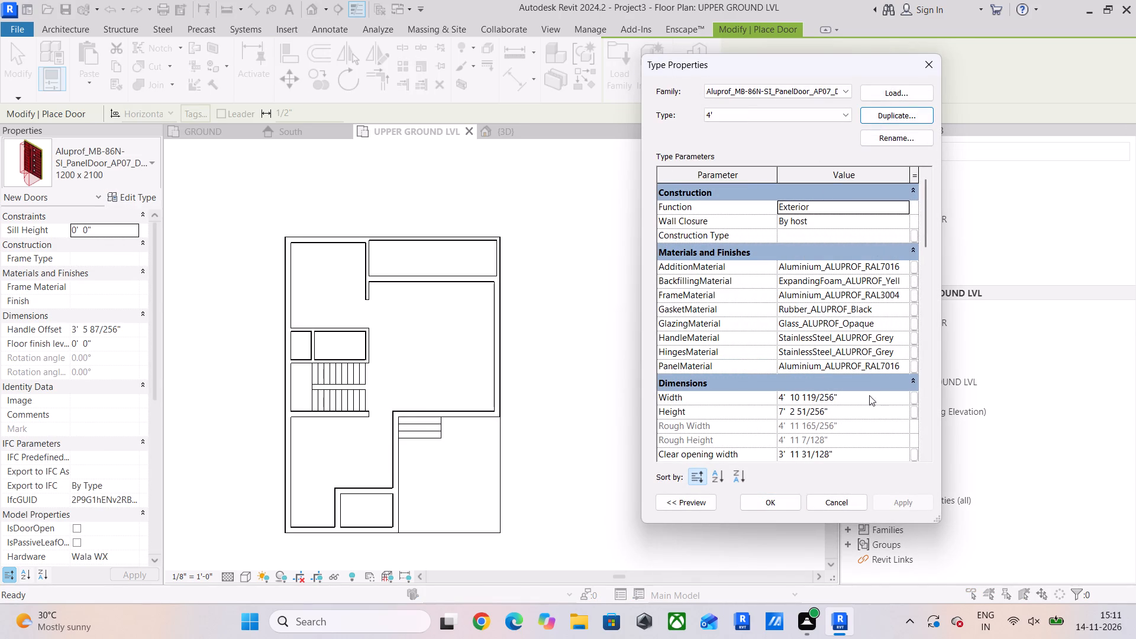
click(870, 402)
text(4')
key(Return)
click(874, 411)
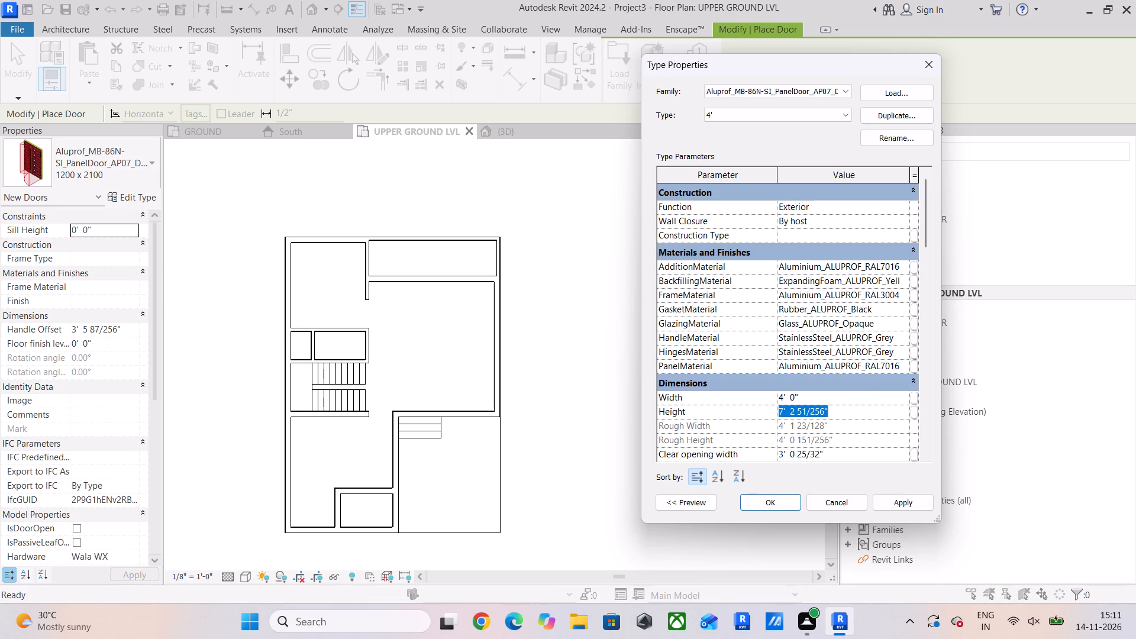
text(7')
key(Return)
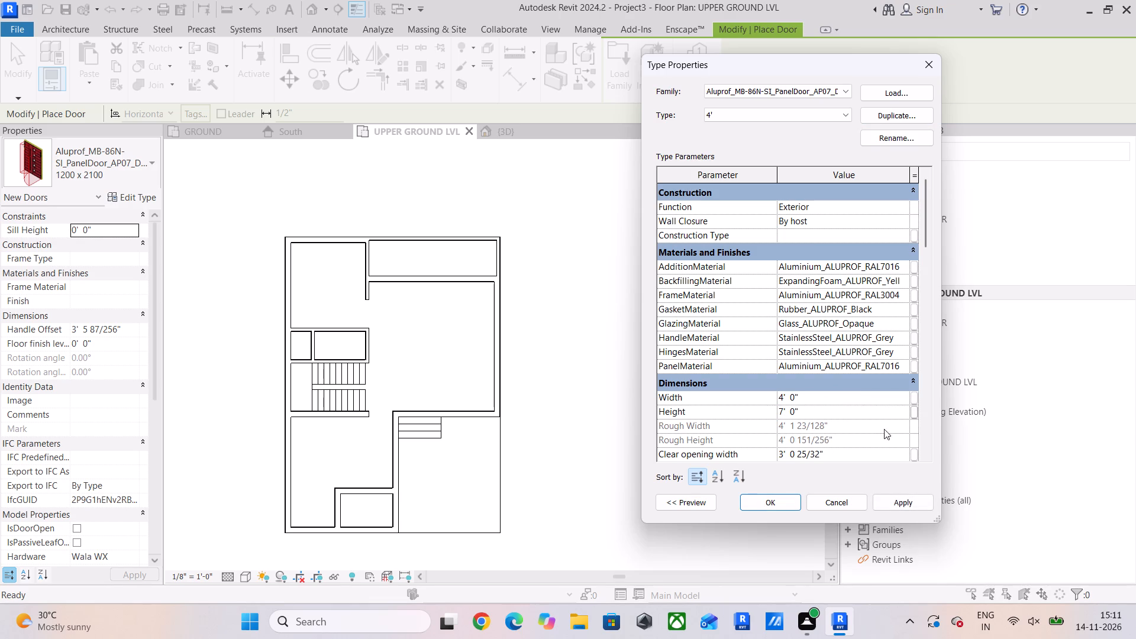
click(911, 504)
click(777, 504)
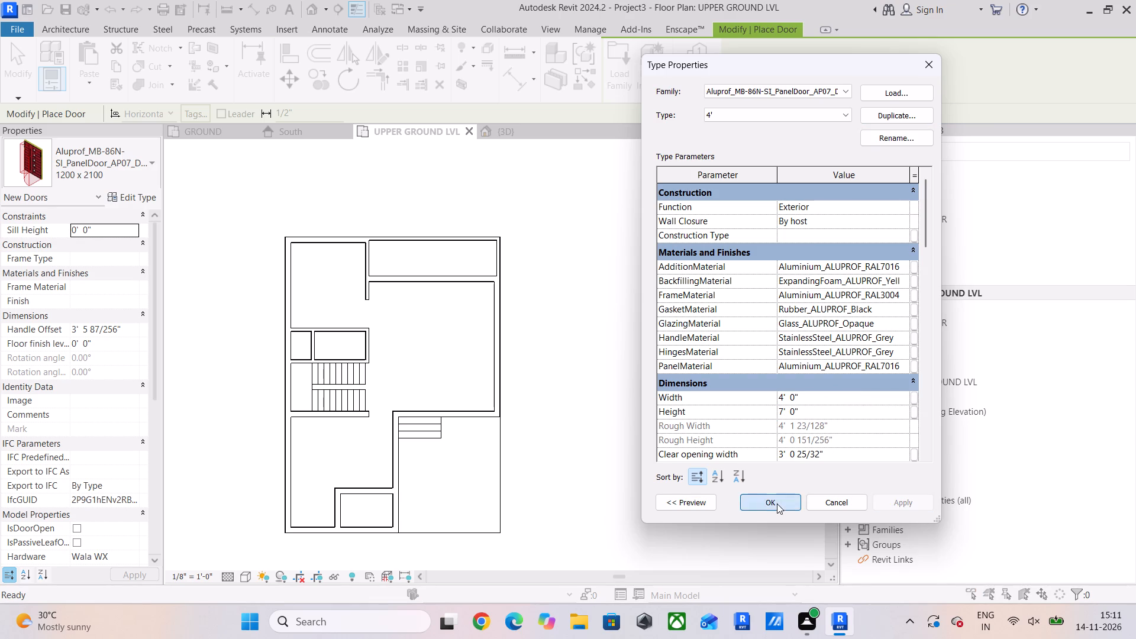
Place the 4' Aluprof door in the wall above the entrance steps, centred about 2'-6" from the adjoining wall at the corner.
scroll(358, 410, up, 5)
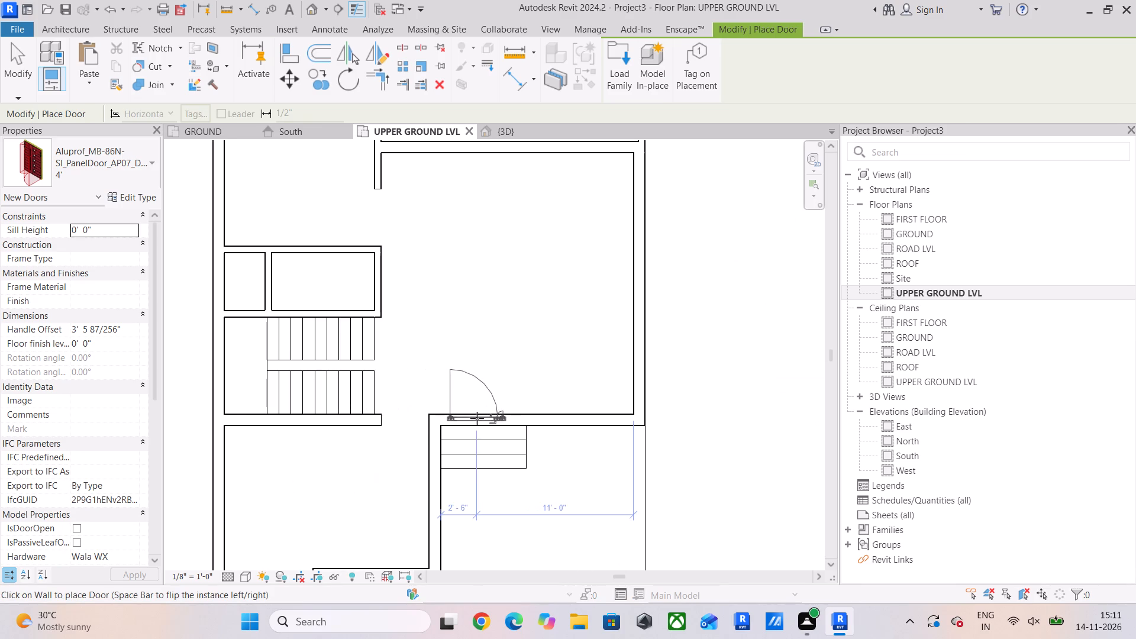
scroll(477, 418, up, 4)
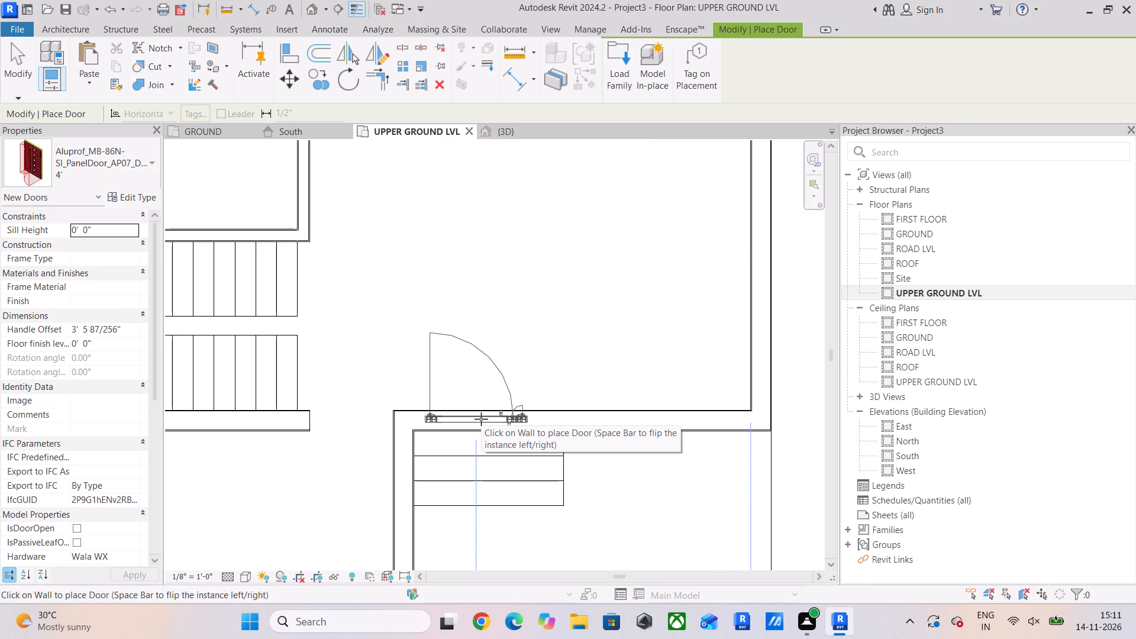
click(481, 419)
key(Escape)
key(Escape)
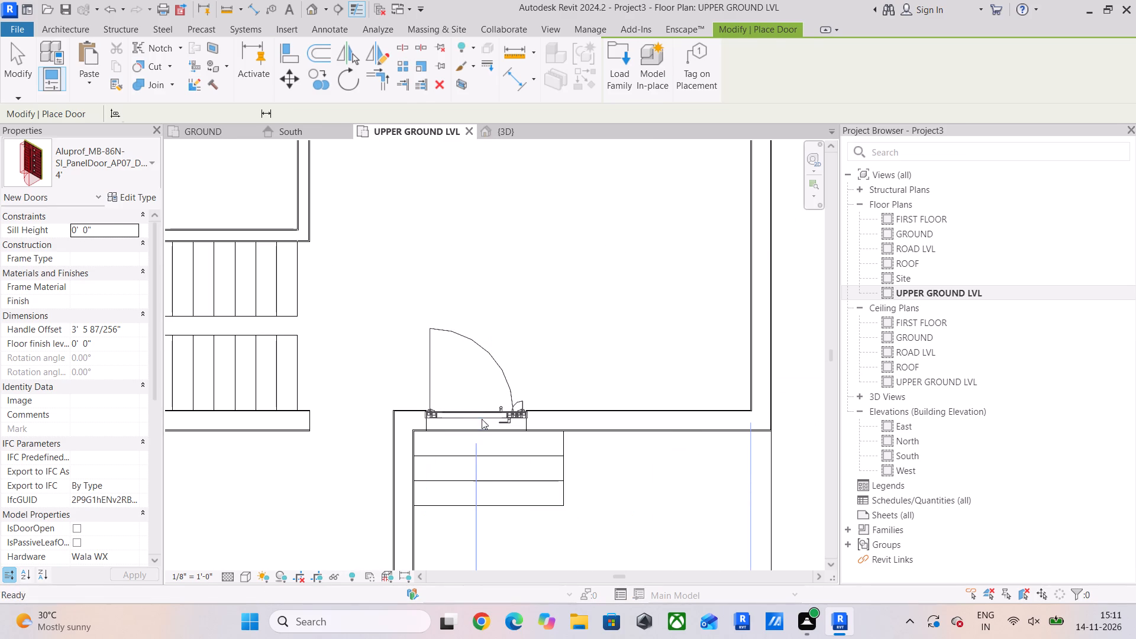
key(Escape)
scroll(508, 422, down, 3)
middle_drag(512, 422, 606, 406)
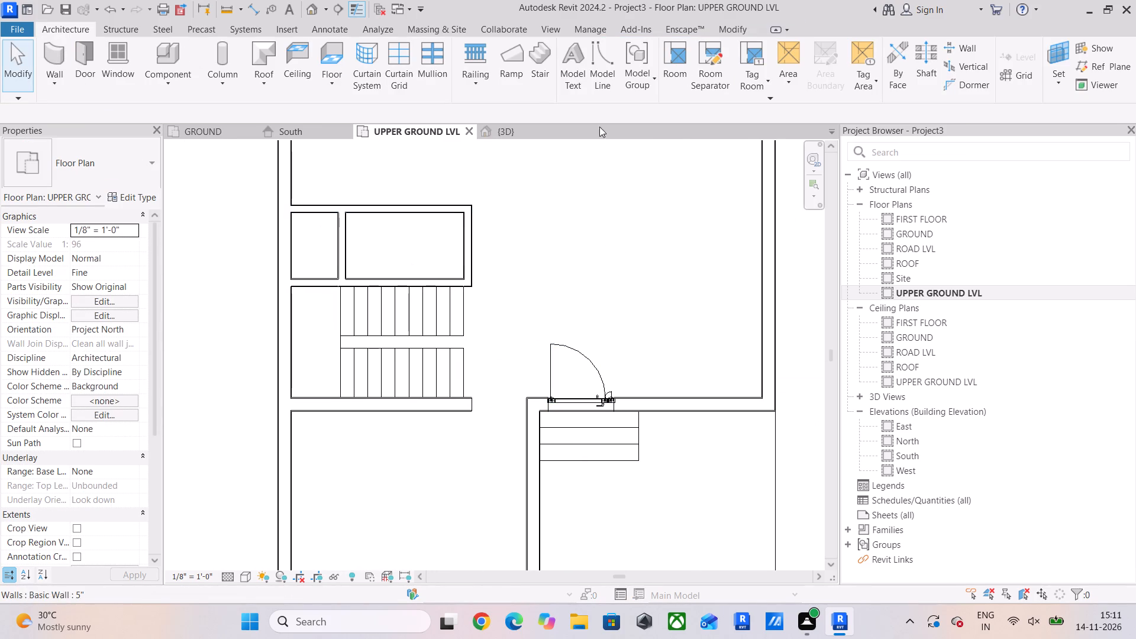
Start another door and load the Exterior single Door family from the Doors folder in revit material.
click(84, 54)
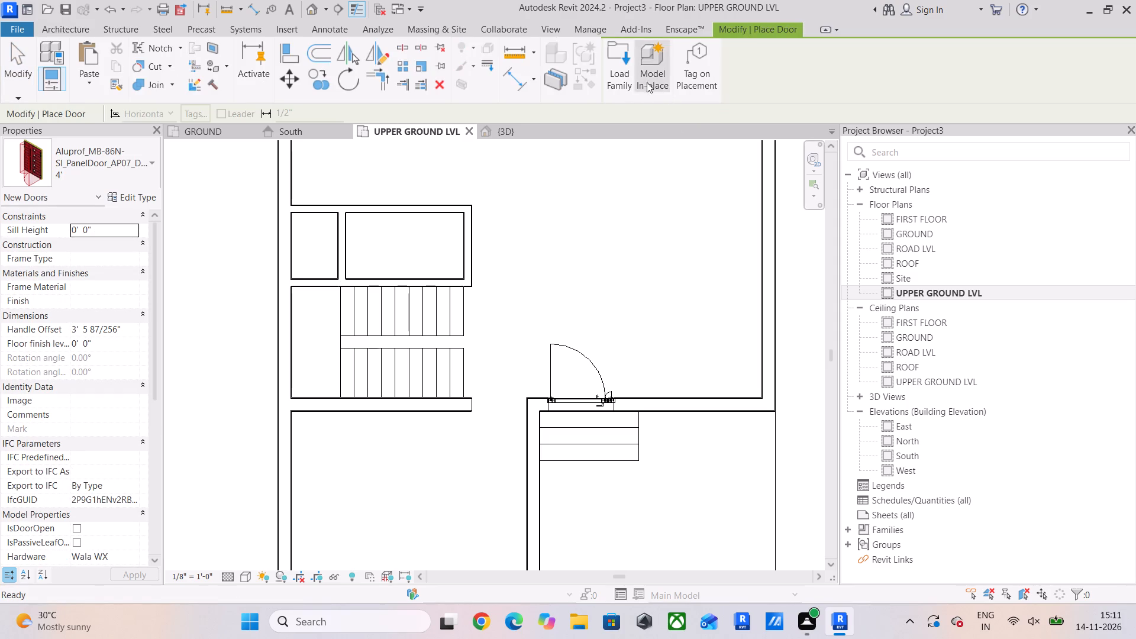
click(627, 70)
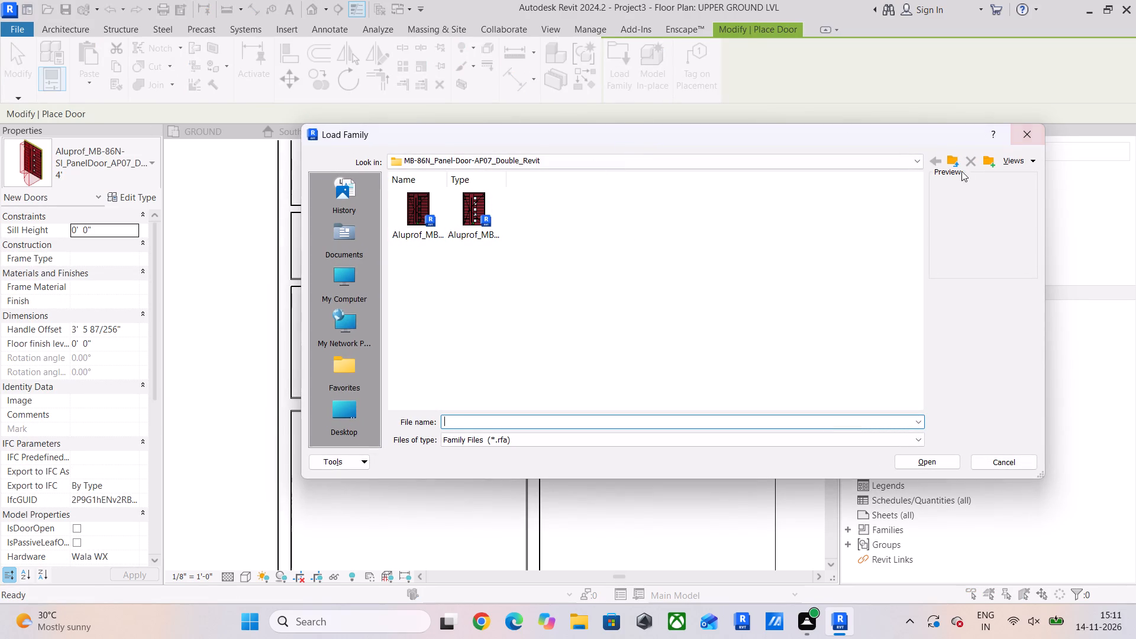
click(947, 163)
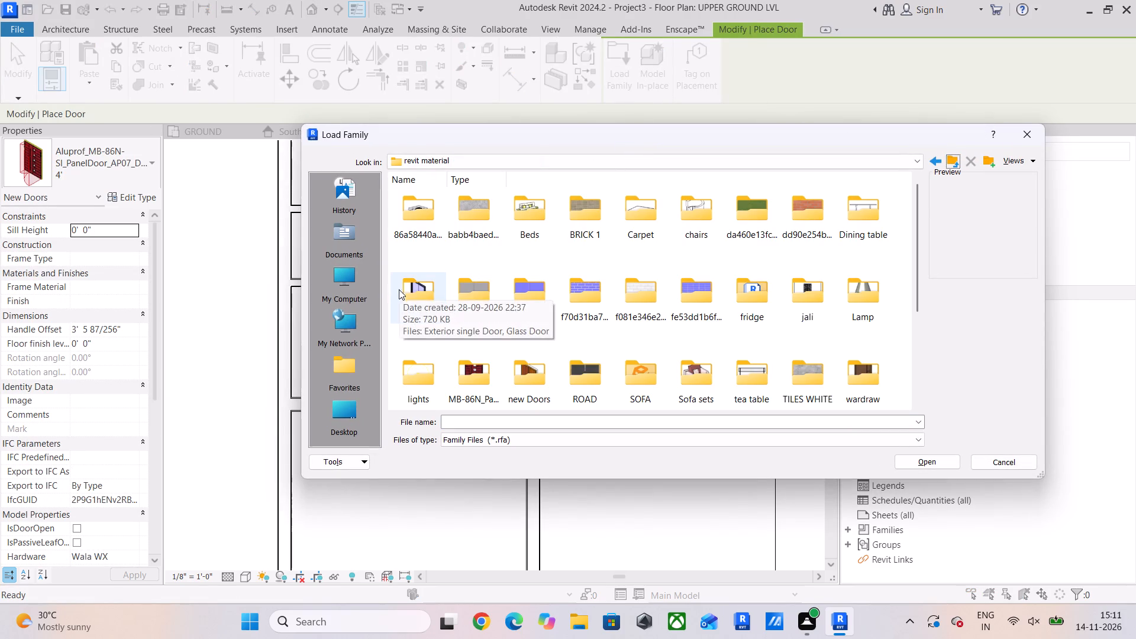
double_click(432, 282)
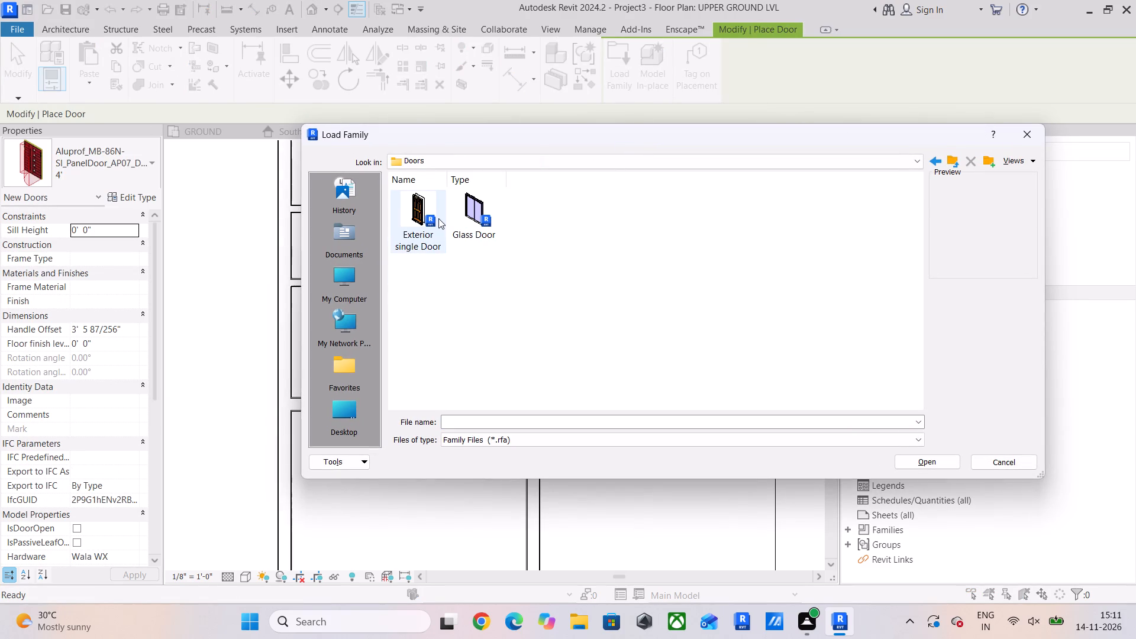
click(433, 218)
click(924, 456)
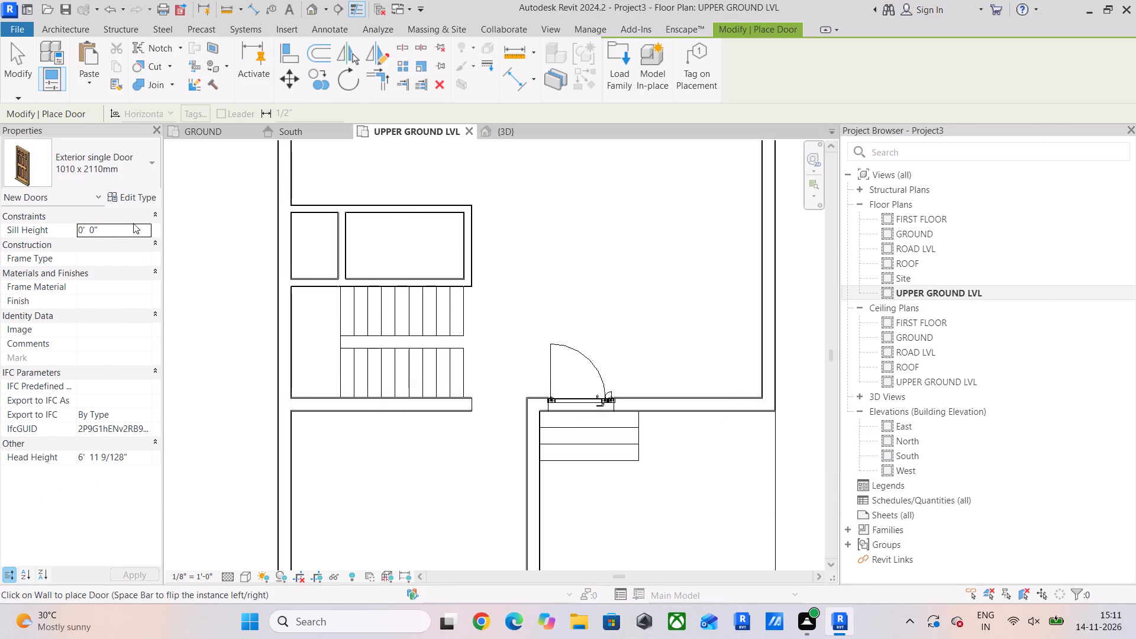
Duplicate the Exterior single Door type as 3' and set its height to 7' and width to 3'.
click(143, 195)
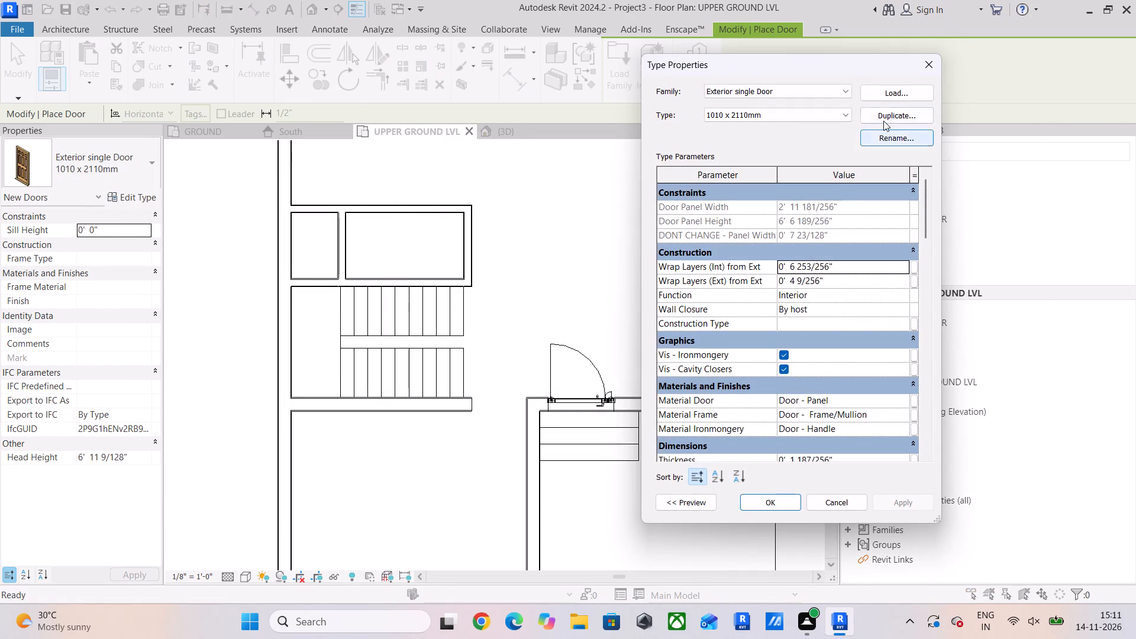
click(883, 121)
text(3')
key(Return)
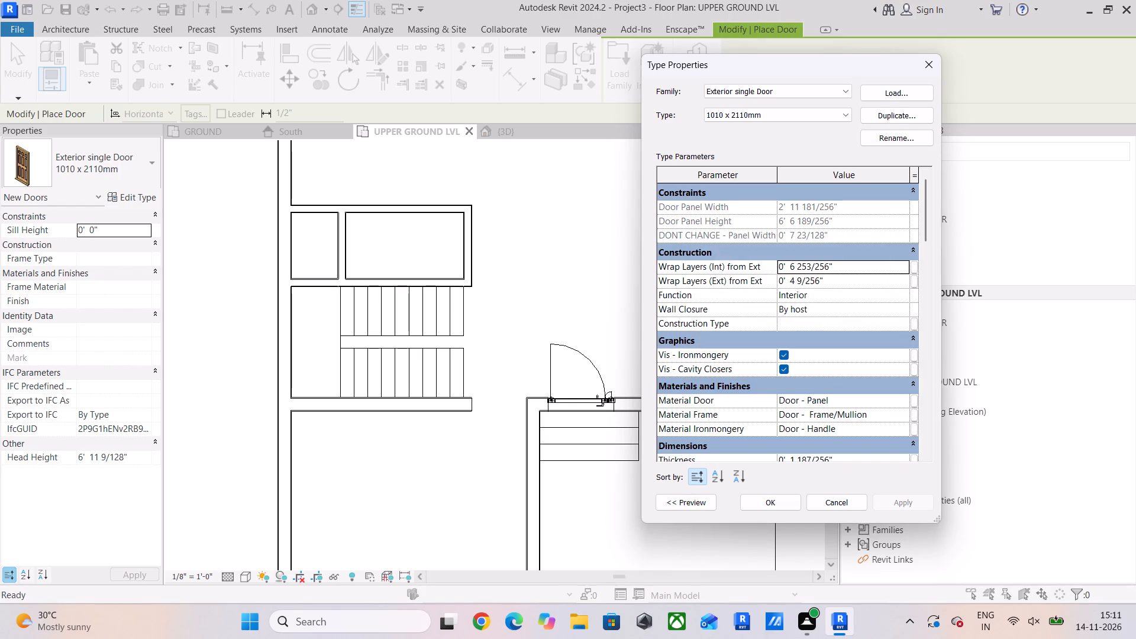
scroll(847, 319, down, 7)
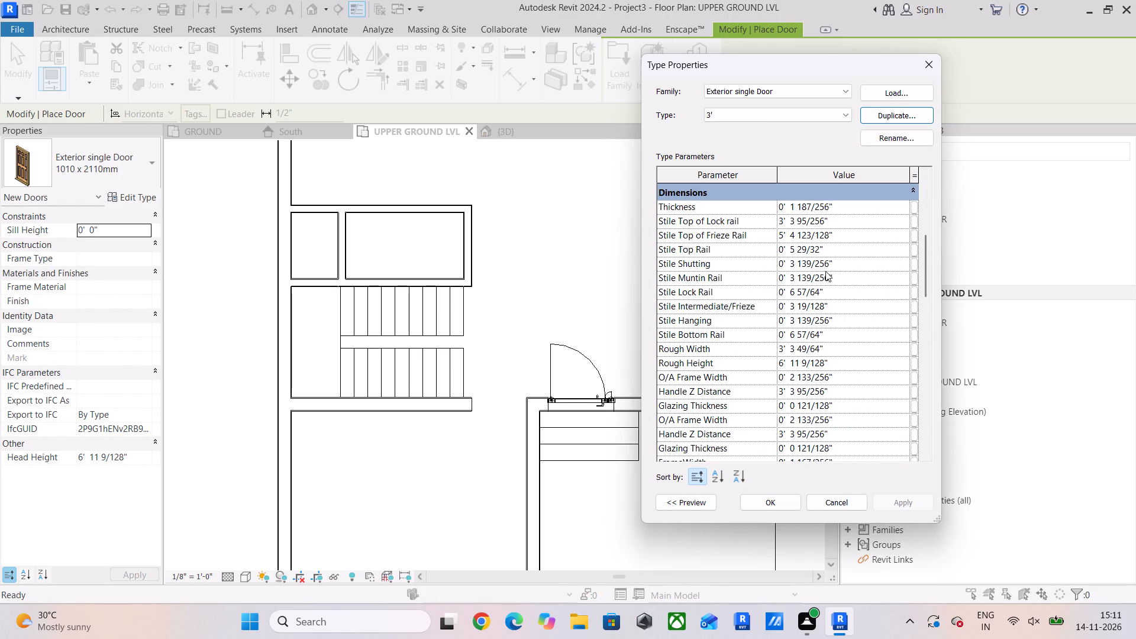
scroll(816, 252, down, 4)
scroll(800, 352, down, 4)
scroll(815, 328, up, 1)
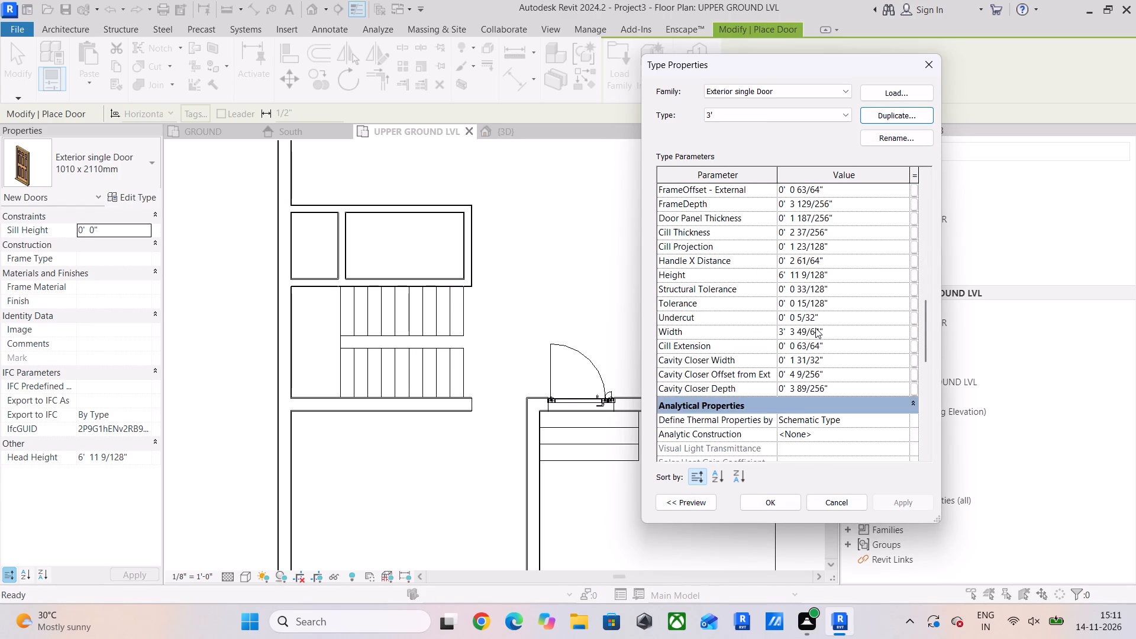
scroll(815, 328, up, 3)
click(845, 356)
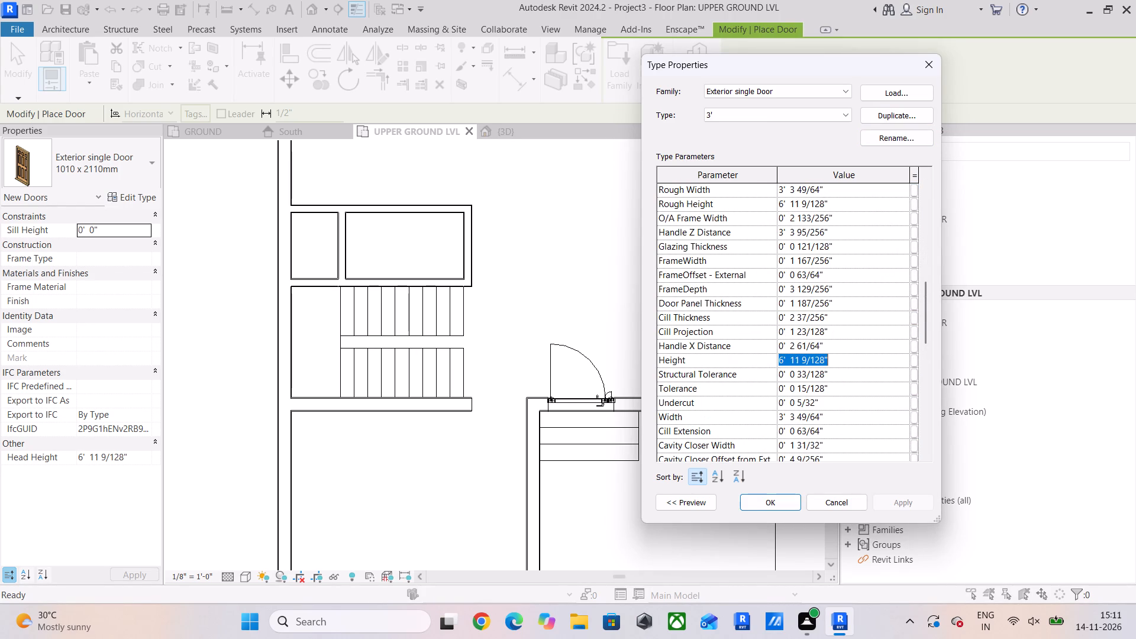
text(7')
key(Return)
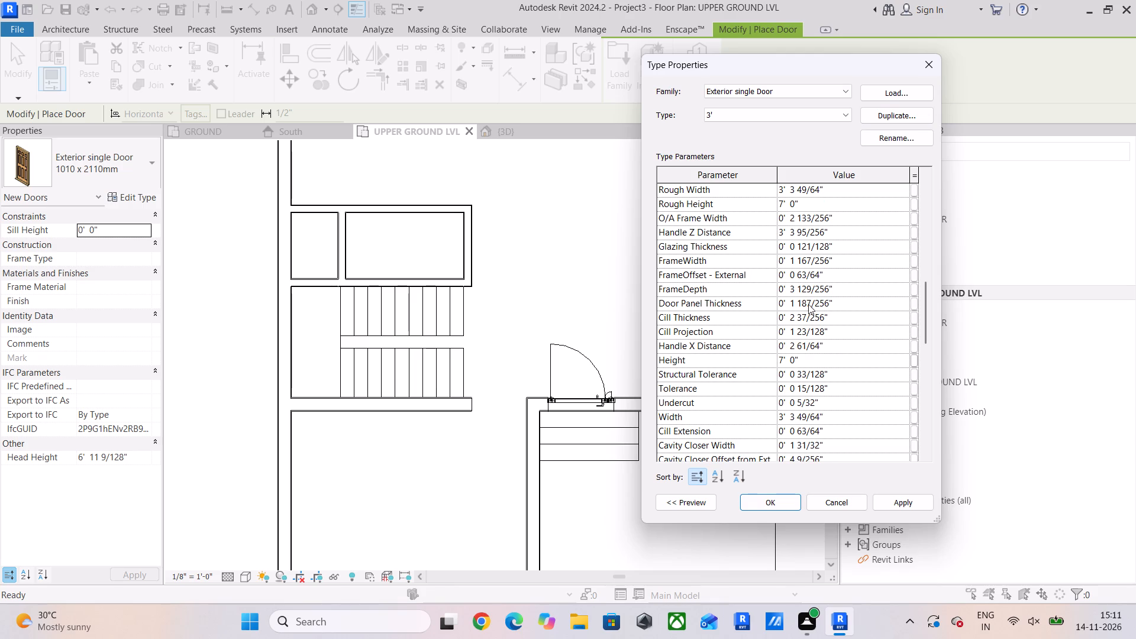
click(838, 416)
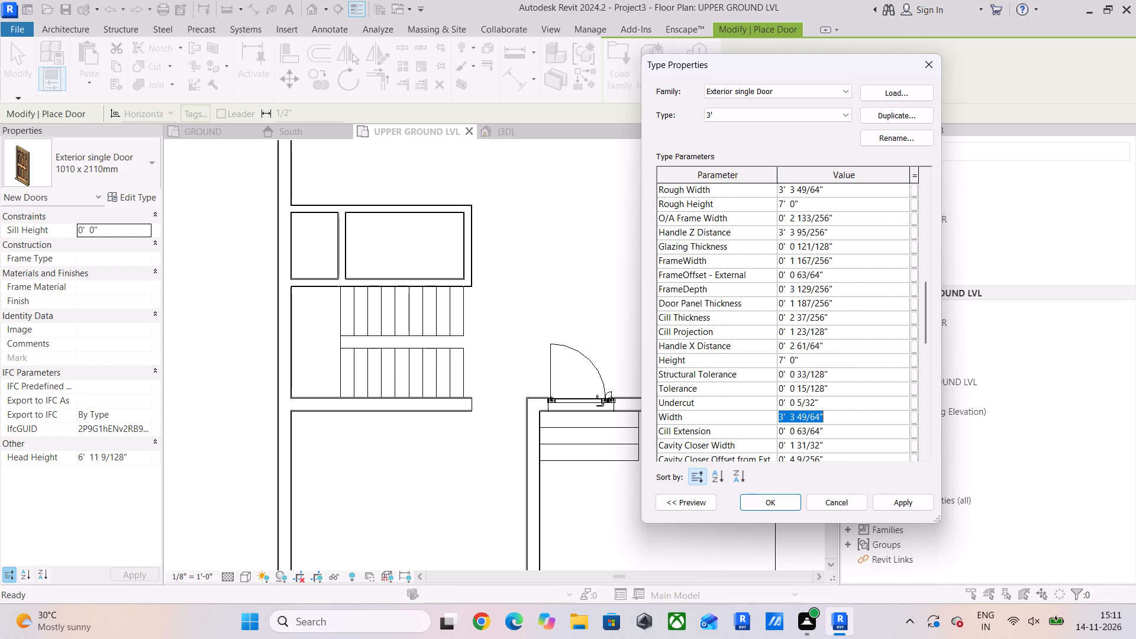
text(3')
key(Return)
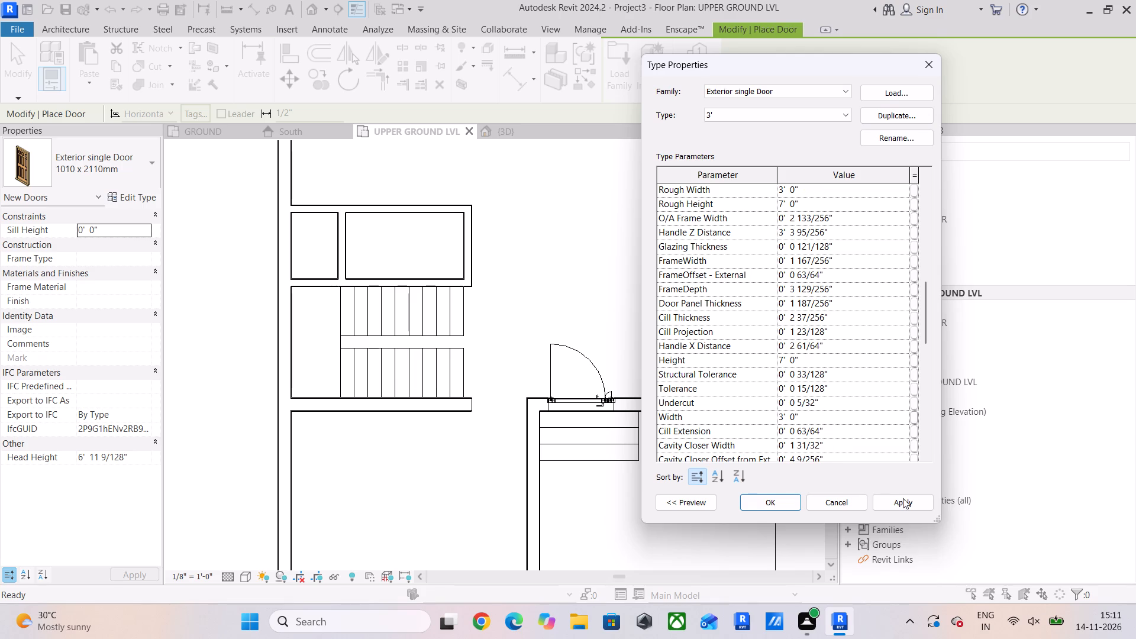
click(890, 502)
click(774, 505)
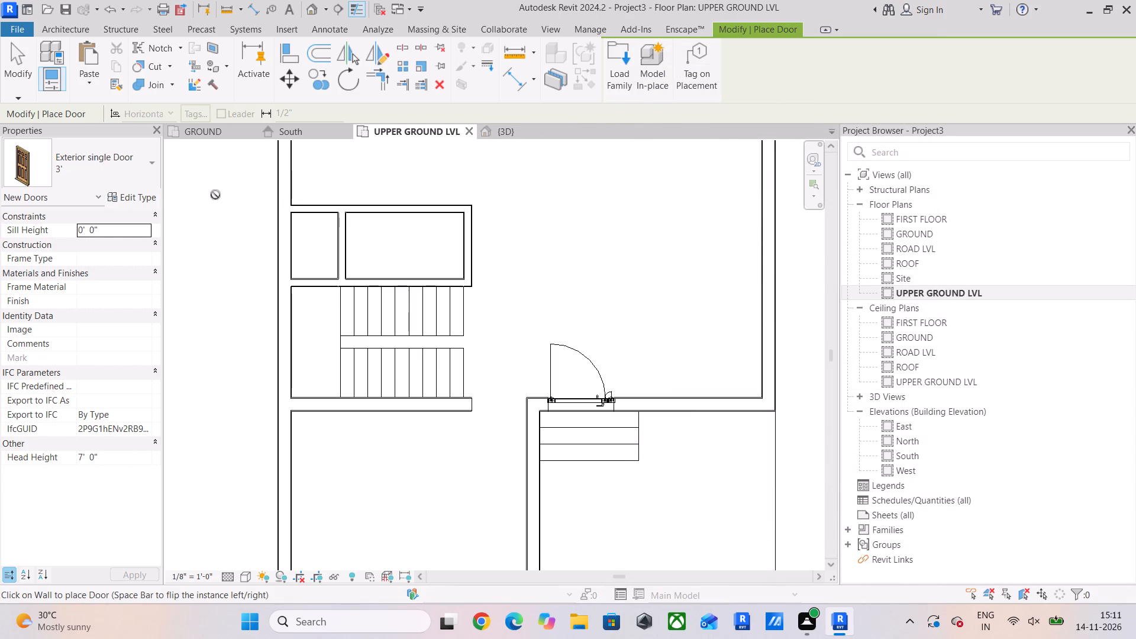
Duplicate the 3' Exterior single Door type as 2'6" and set its width to 2'6".
click(150, 195)
click(879, 121)
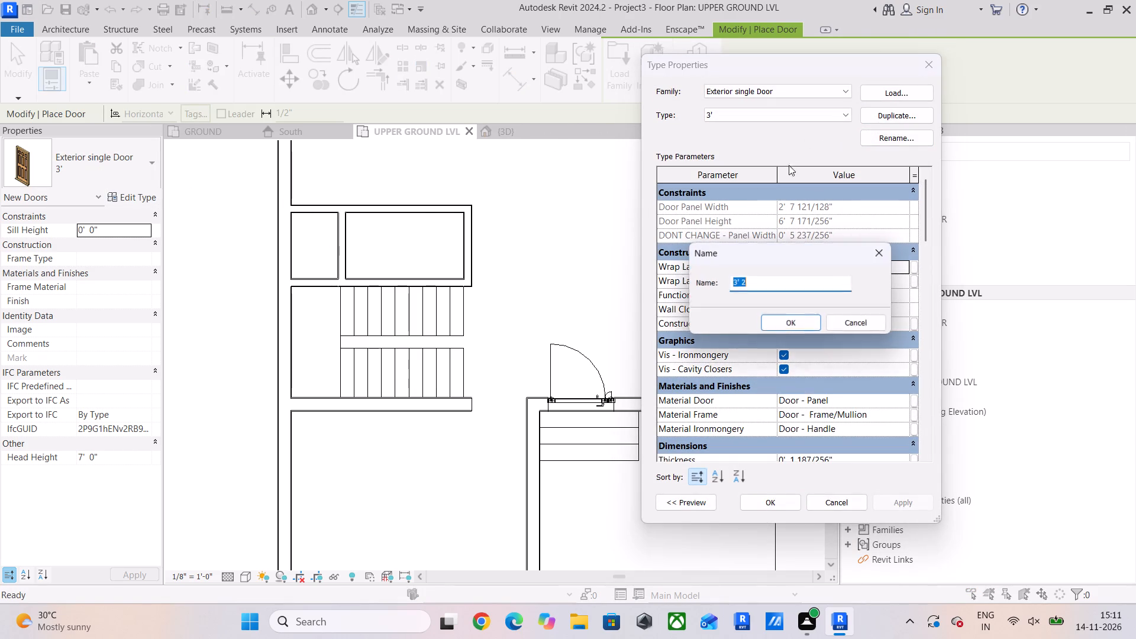
text(2'6")
key(Return)
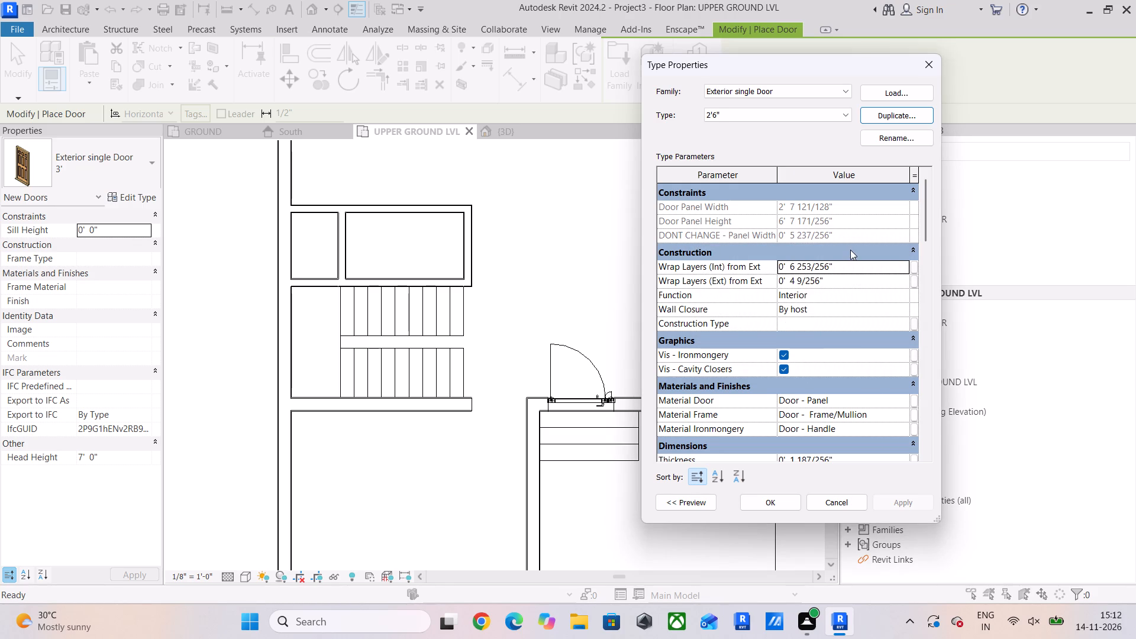
scroll(823, 198, down, 4)
scroll(839, 336, down, 5)
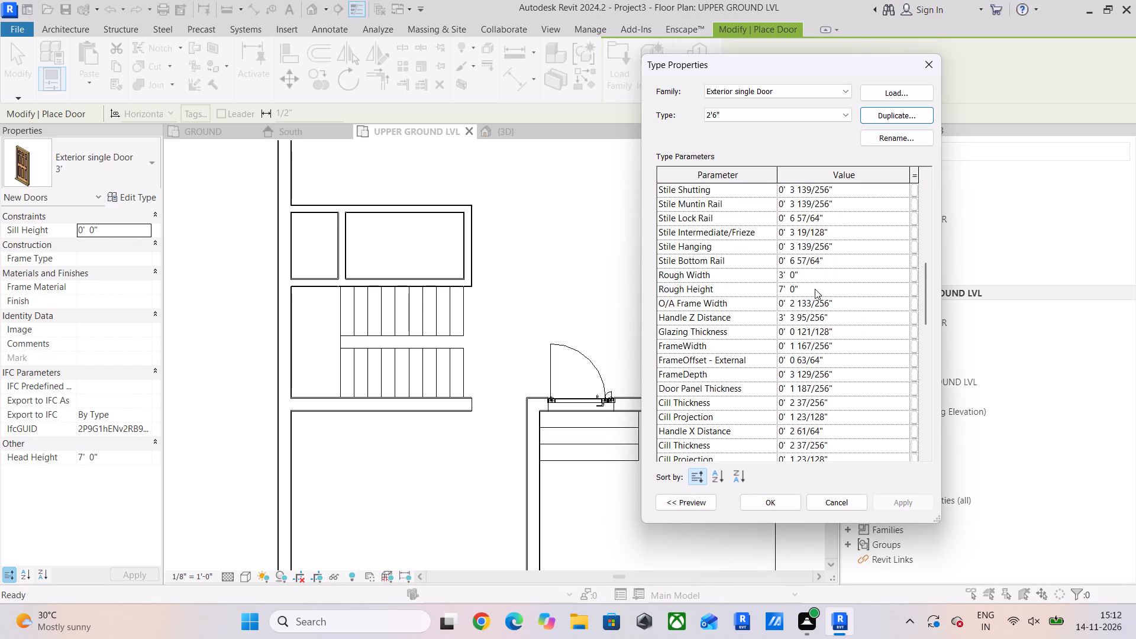
click(824, 273)
scroll(824, 273, down, 4)
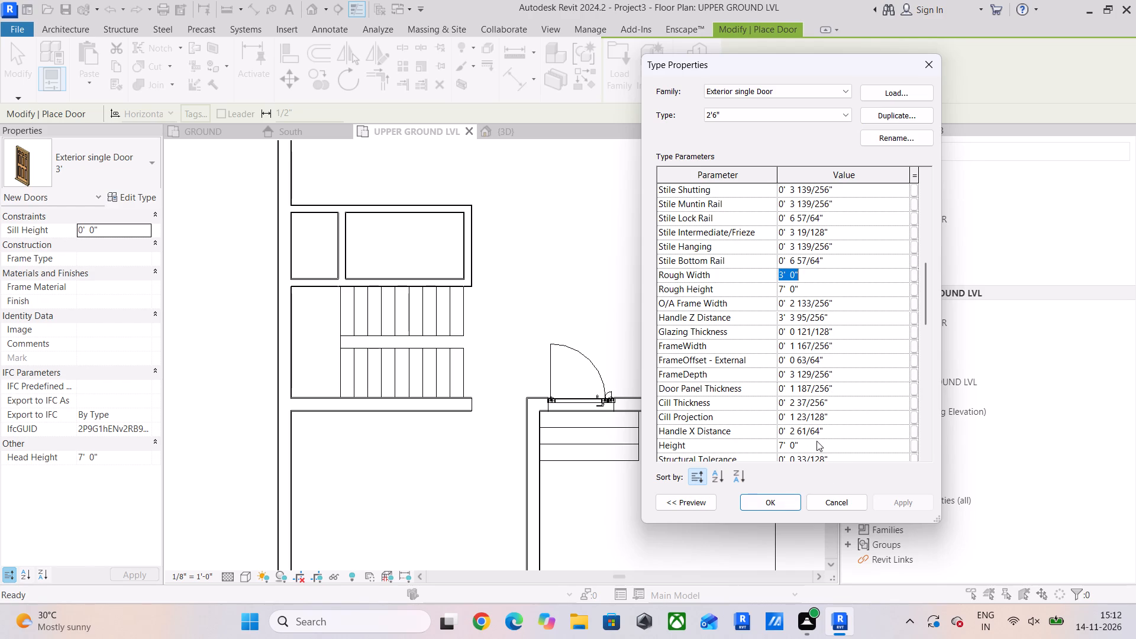
scroll(816, 441, down, 4)
click(814, 331)
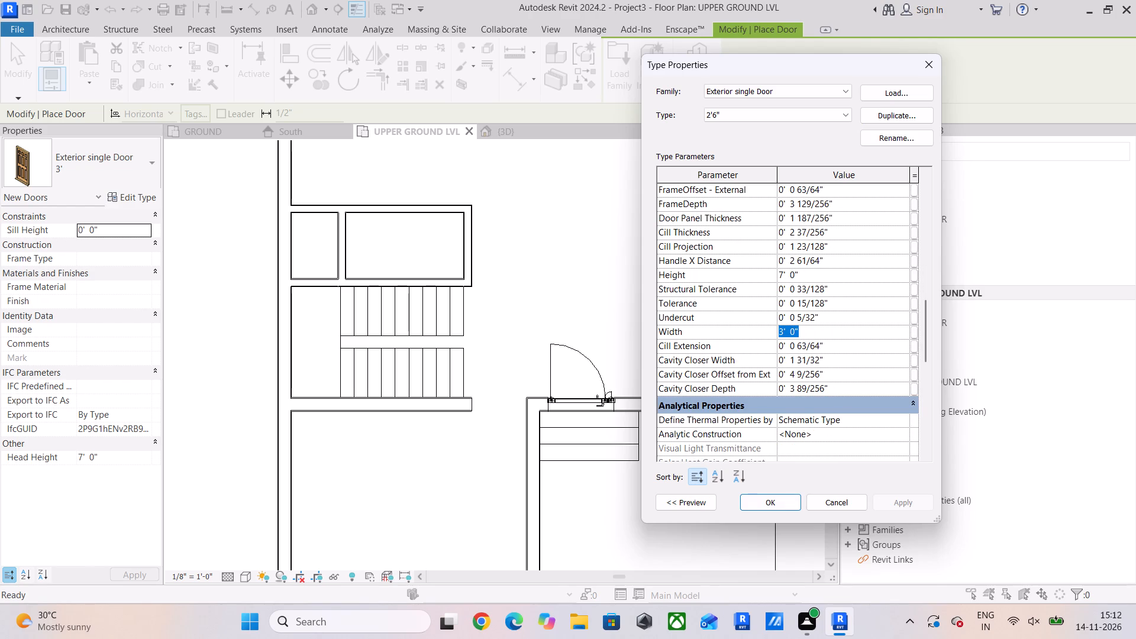
text(2'6")
key(Return)
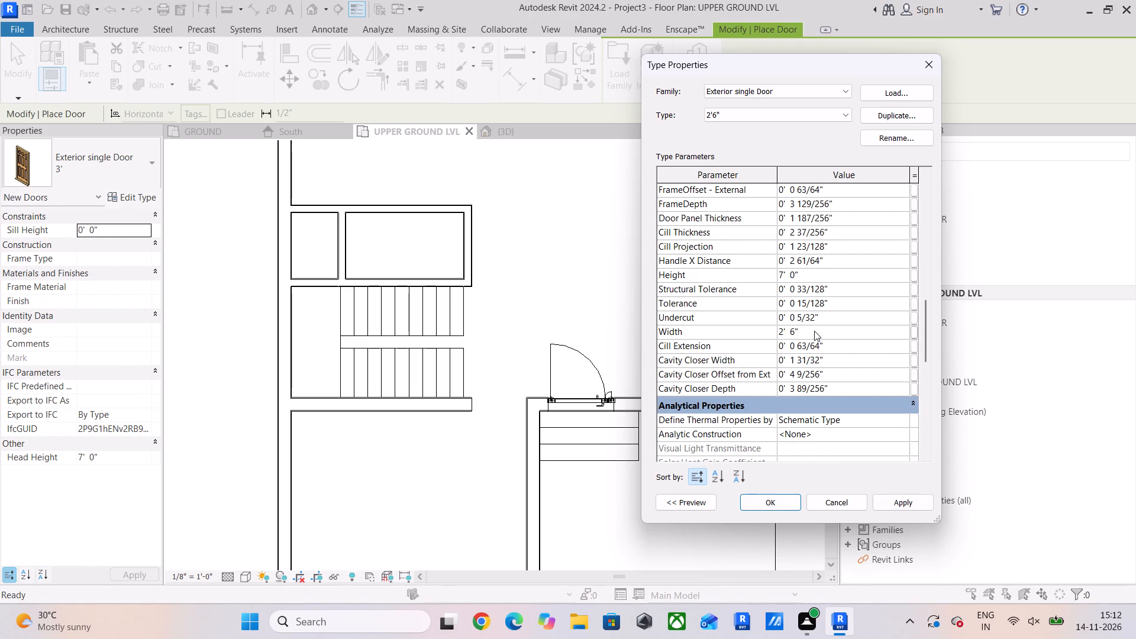
click(891, 500)
click(770, 504)
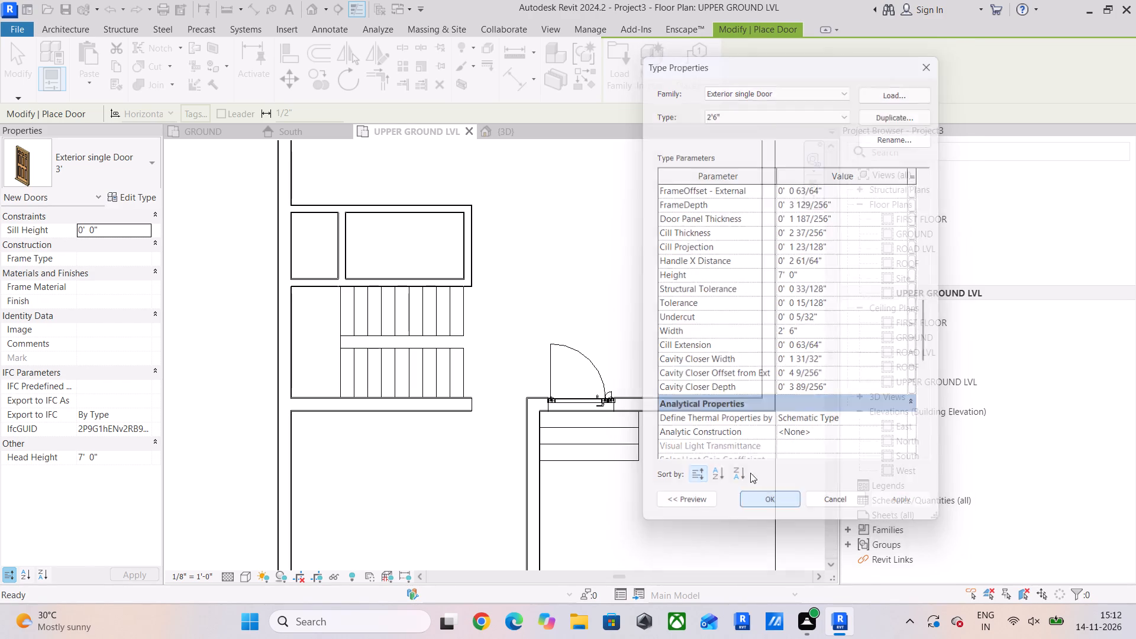
key(Escape)
key(Escape)
key(Escape)
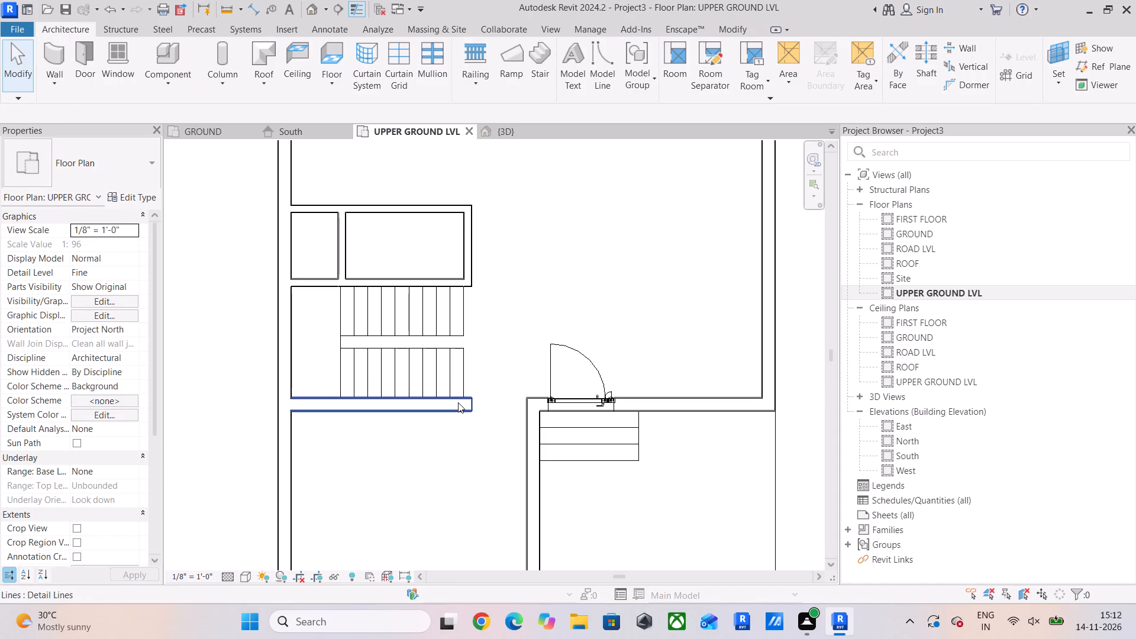
Trim/extend the wall below the staircase to join the entrance door wall, closing the gap between them.
click(466, 405)
scroll(483, 404, up, 5)
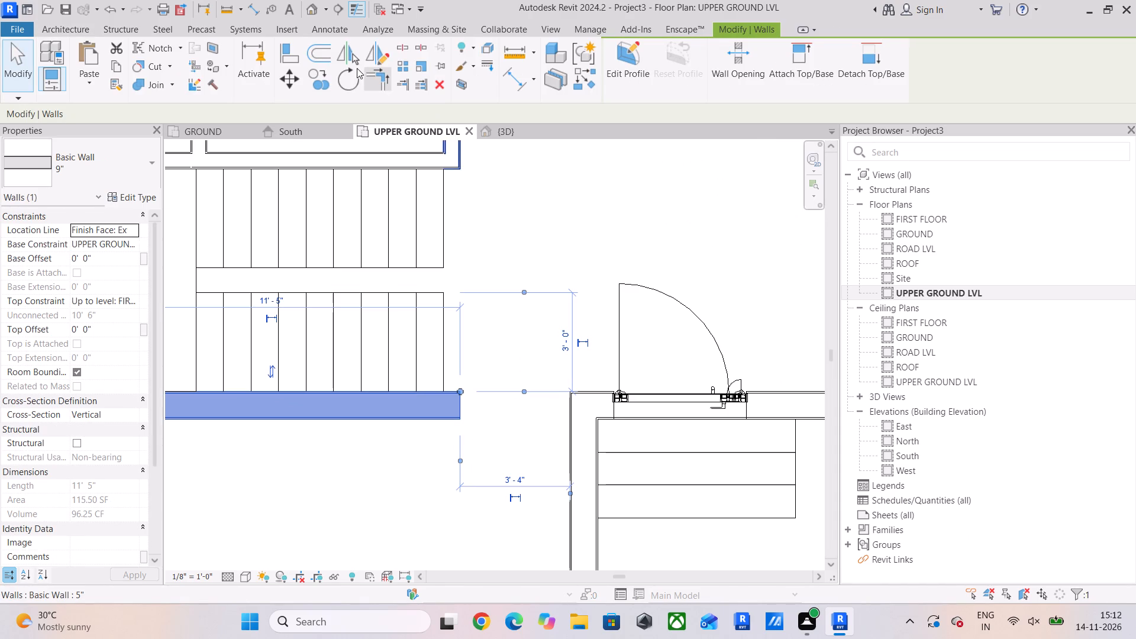
click(386, 83)
click(586, 402)
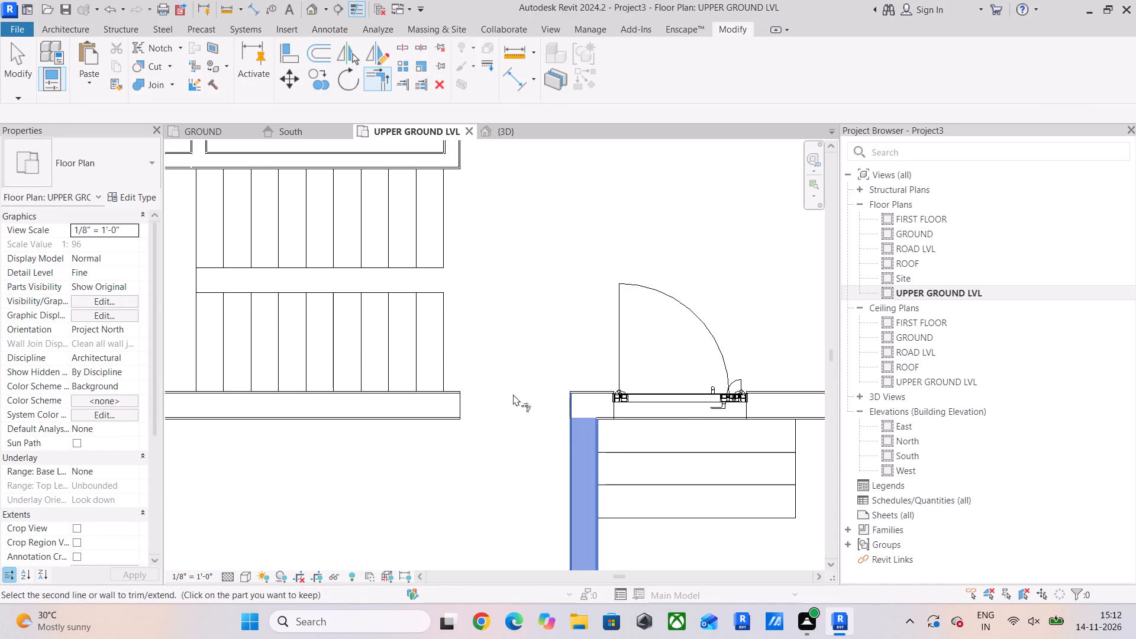
click(523, 400)
click(585, 392)
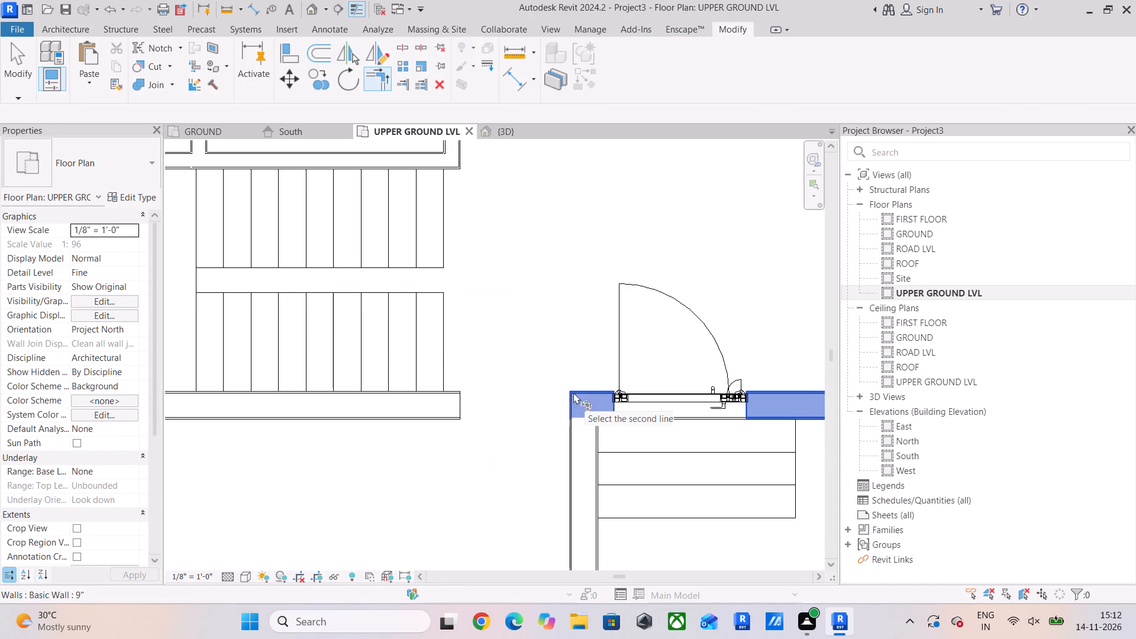
click(456, 405)
middle_drag(525, 408, 553, 413)
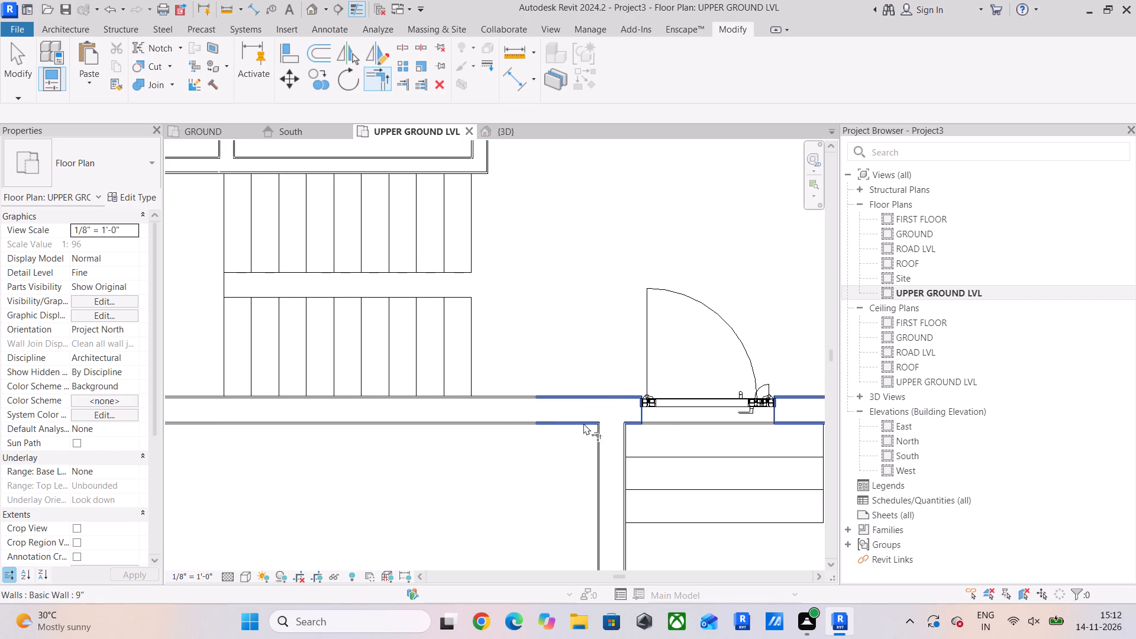
key(Escape)
key(Escape)
key(Escape)
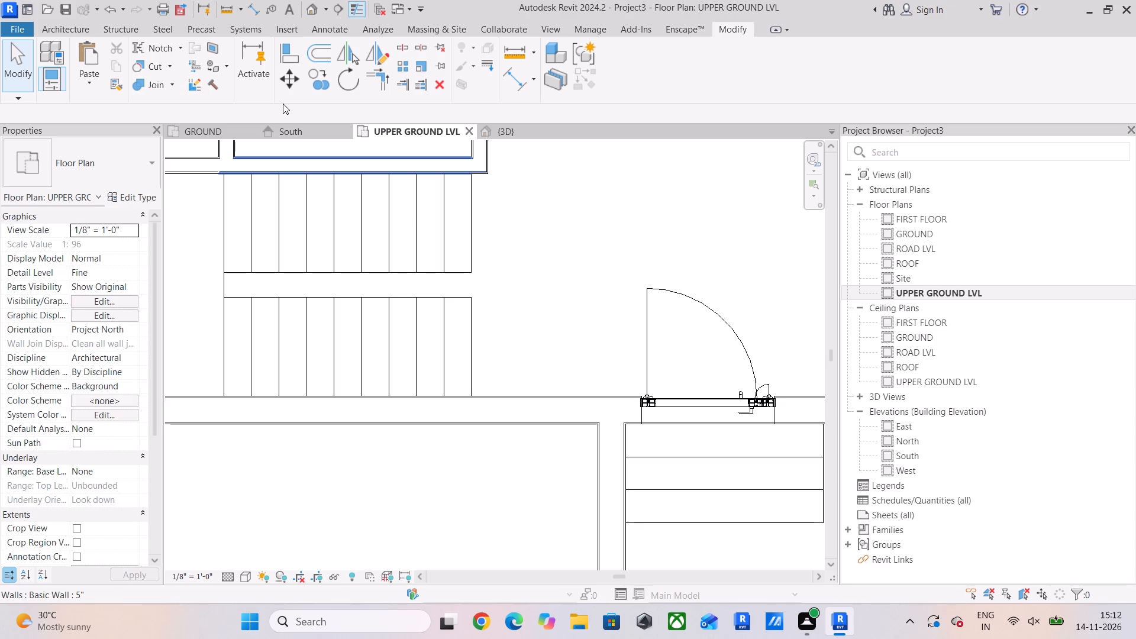
Place a 2'6" Exterior single Door in the wall below the staircase, about 1'-6" from the adjoining wall beside the entrance.
scroll(283, 105, down, 2)
scroll(177, 78, down, 2)
scroll(396, 275, down, 8)
middle_drag(450, 293, 426, 250)
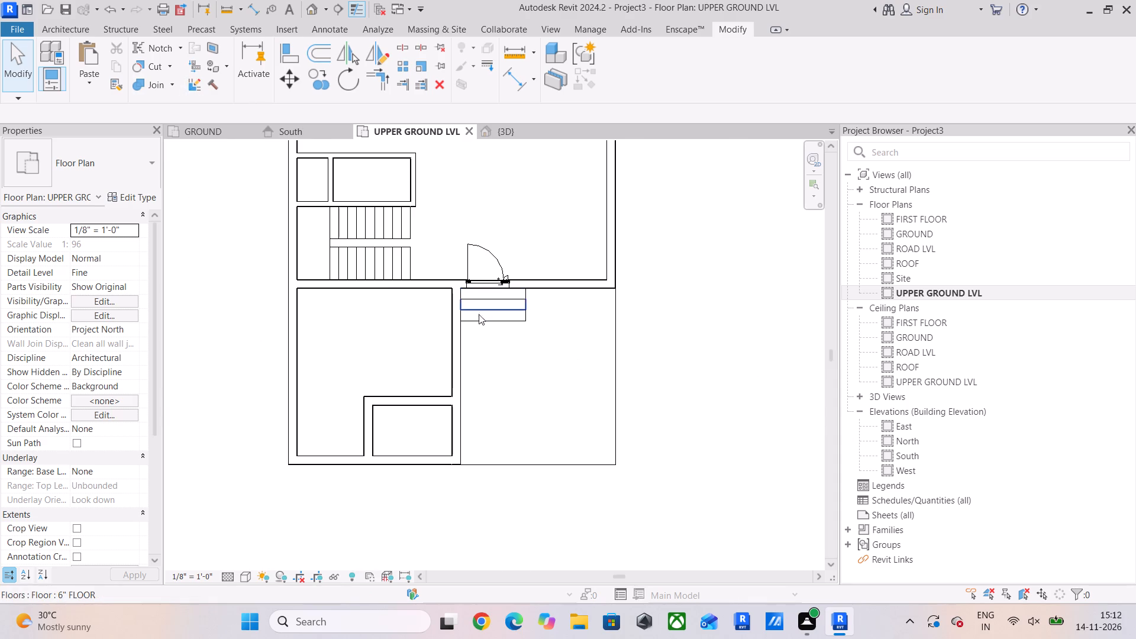
scroll(383, 301, up, 3)
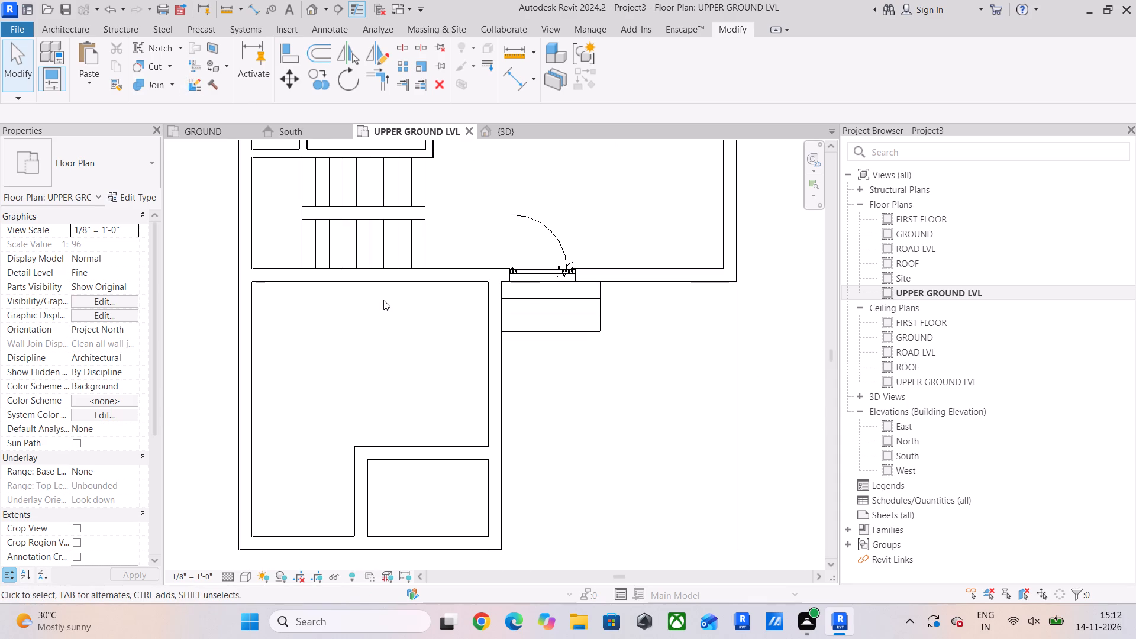
middle_drag(305, 362, 321, 390)
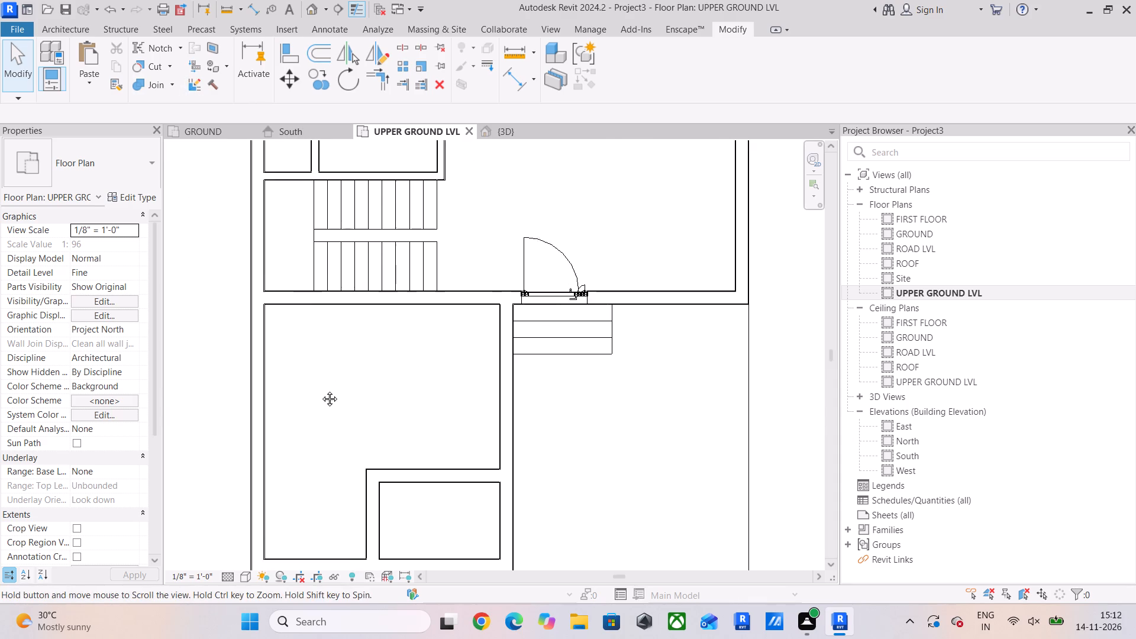
middle_drag(321, 390, 339, 419)
scroll(479, 345, up, 5)
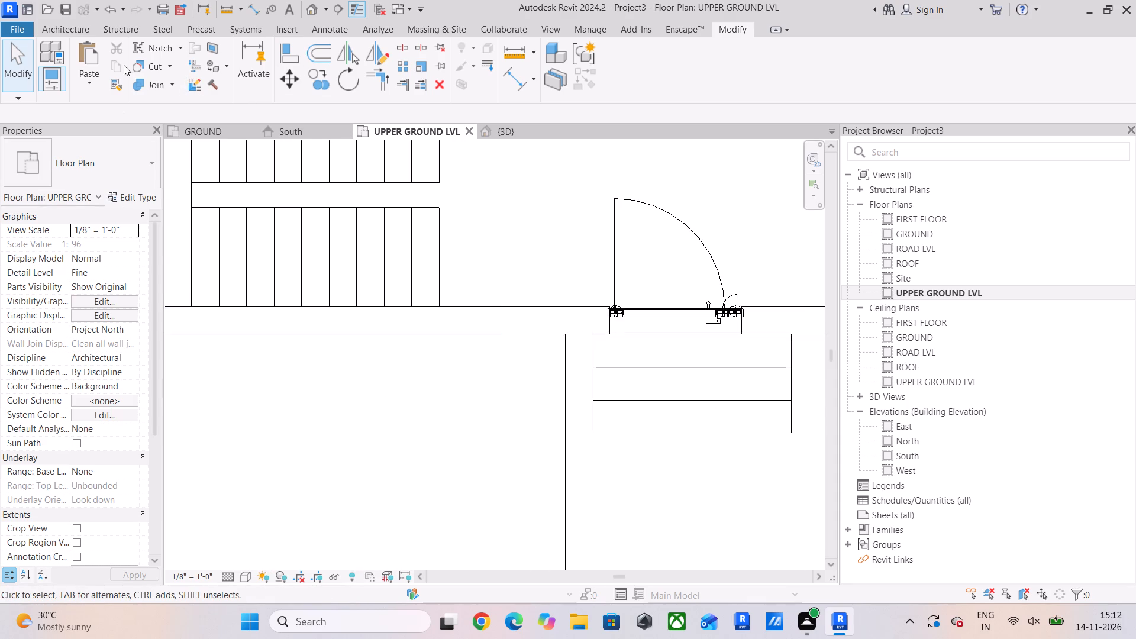
click(67, 23)
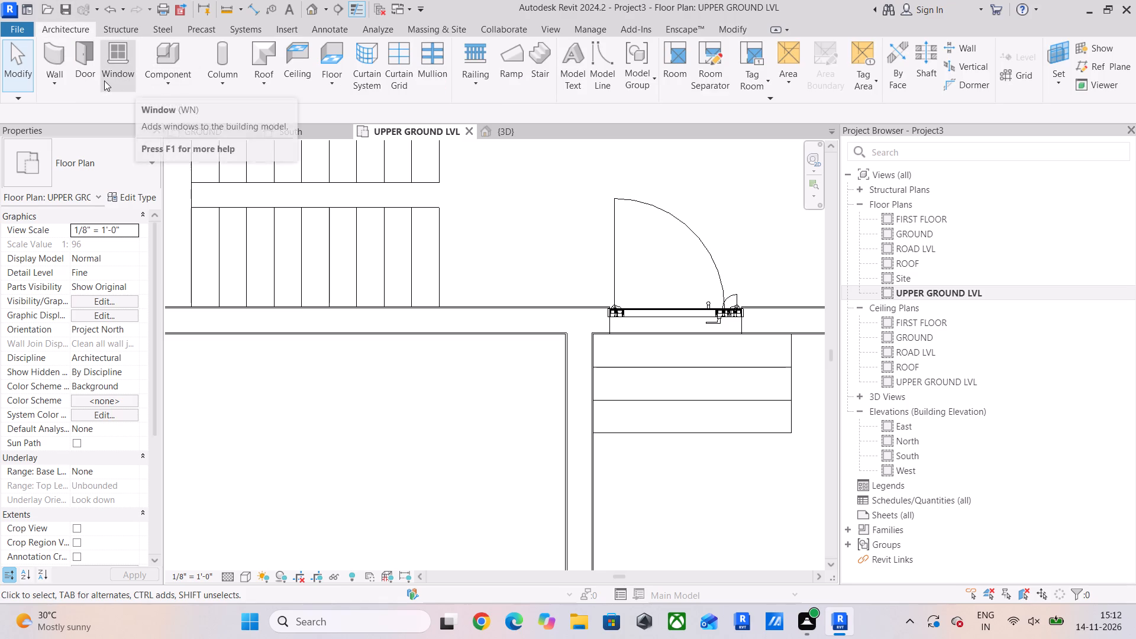
click(80, 72)
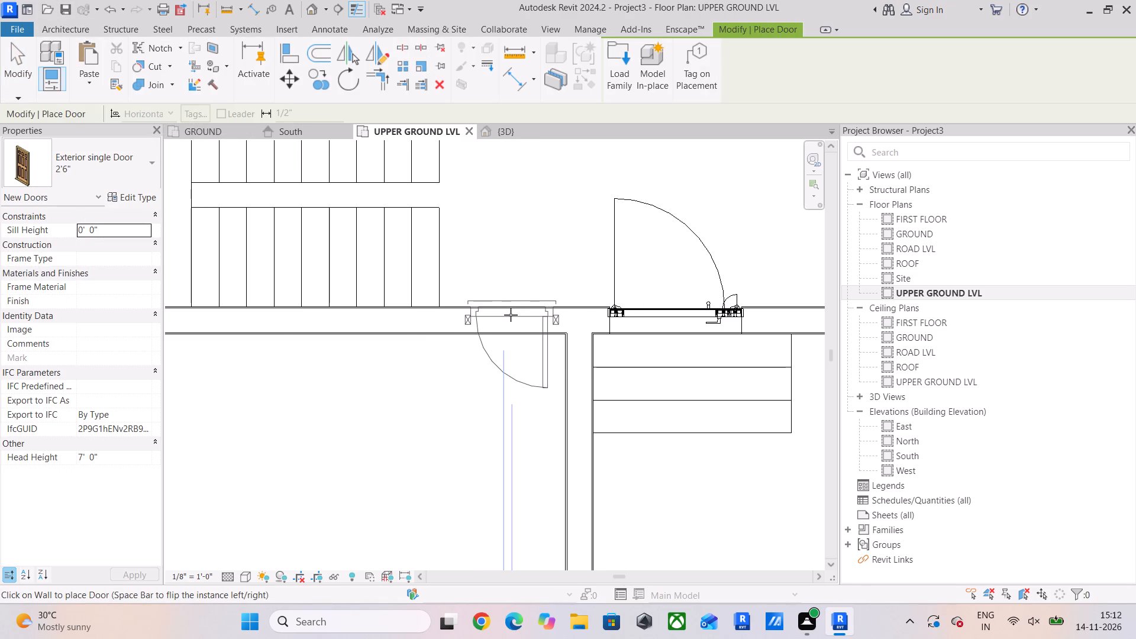
click(514, 315)
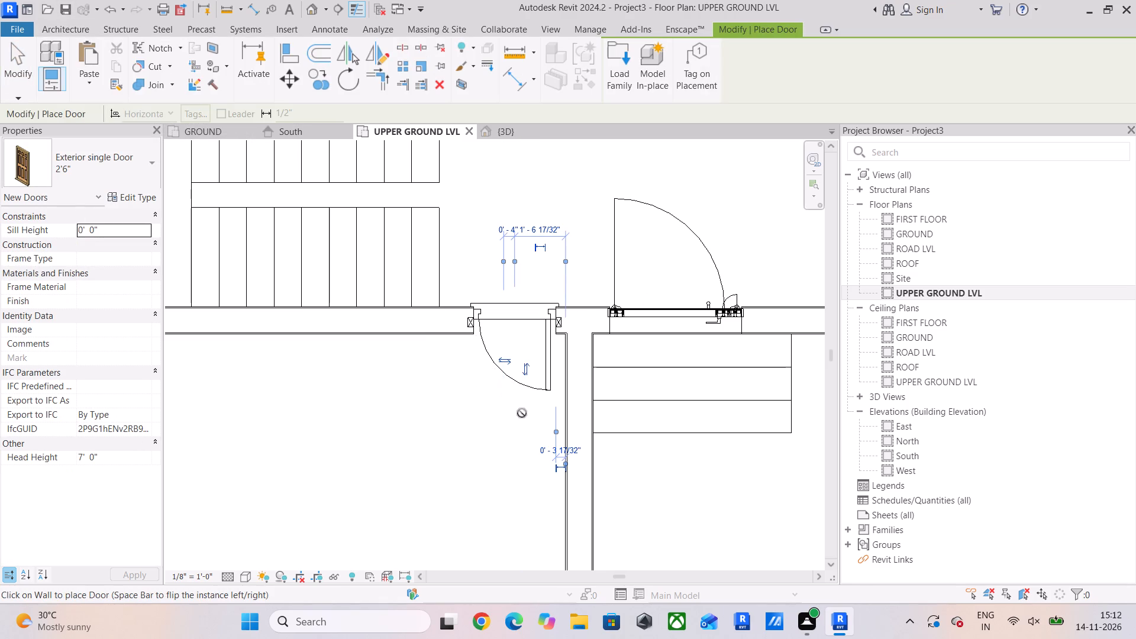
Place a 2'6" Exterior single Door with flipped swing in the upper room's lower wall, centred about 1'-6" from the partition.
scroll(455, 322, up, 5)
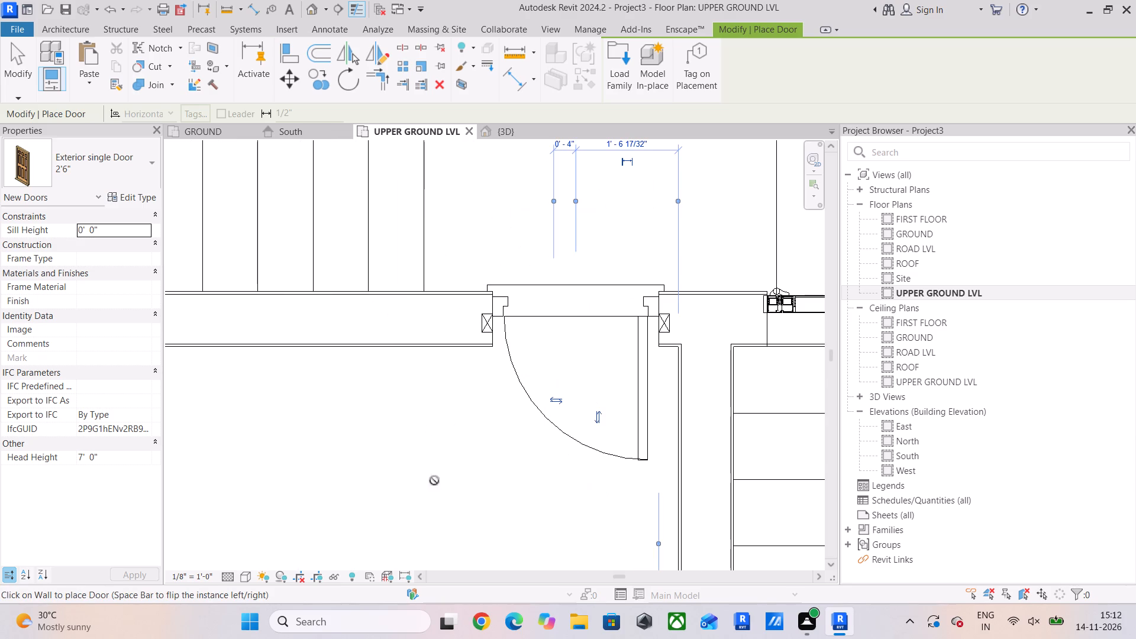
scroll(524, 364, down, 6)
middle_drag(553, 321, 556, 475)
scroll(546, 417, down, 2)
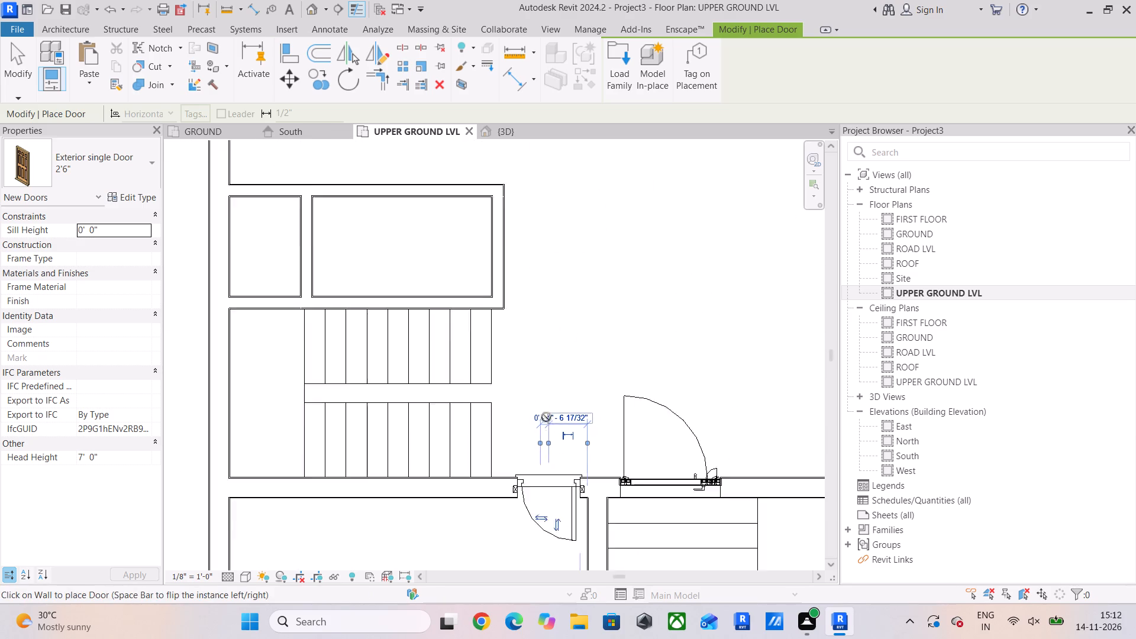
scroll(546, 417, down, 3)
middle_drag(547, 405, 553, 487)
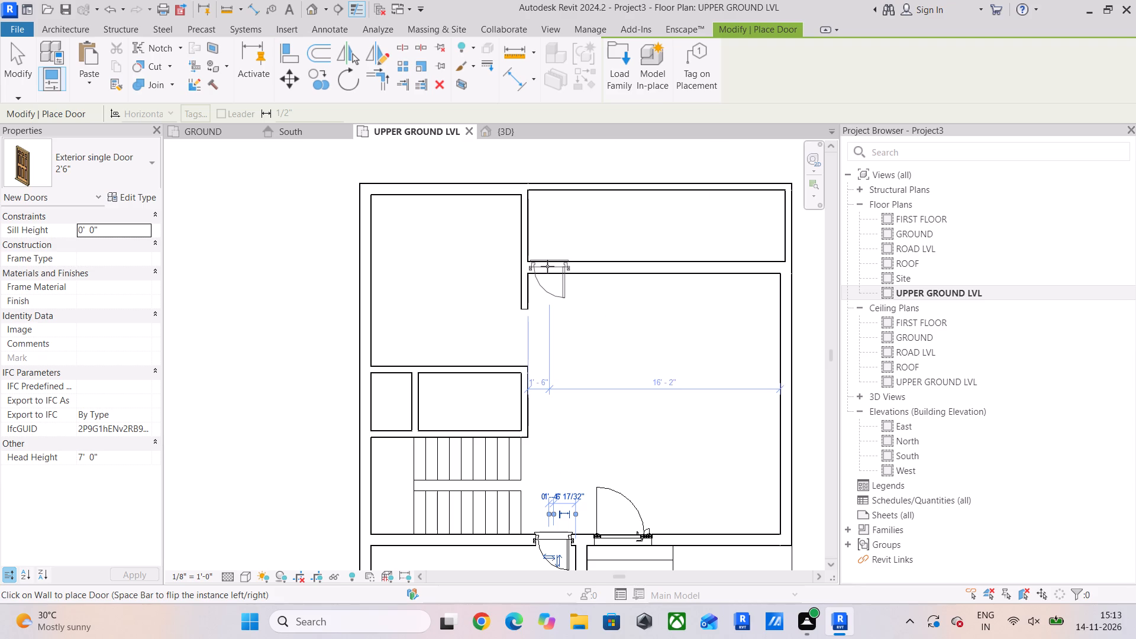
key(space)
click(547, 266)
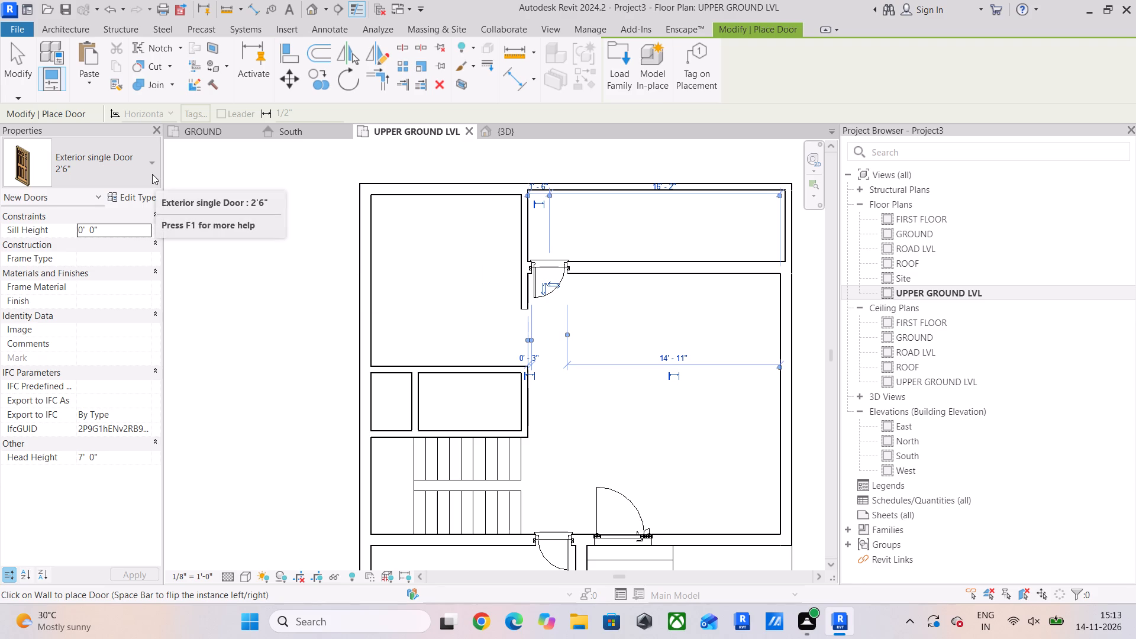
Place a 2'6" Exterior single Door in the wall between the staircase and the small room above it, about 1'-5" from its end wall.
middle_drag(520, 439, 521, 347)
middle_drag(550, 477, 557, 423)
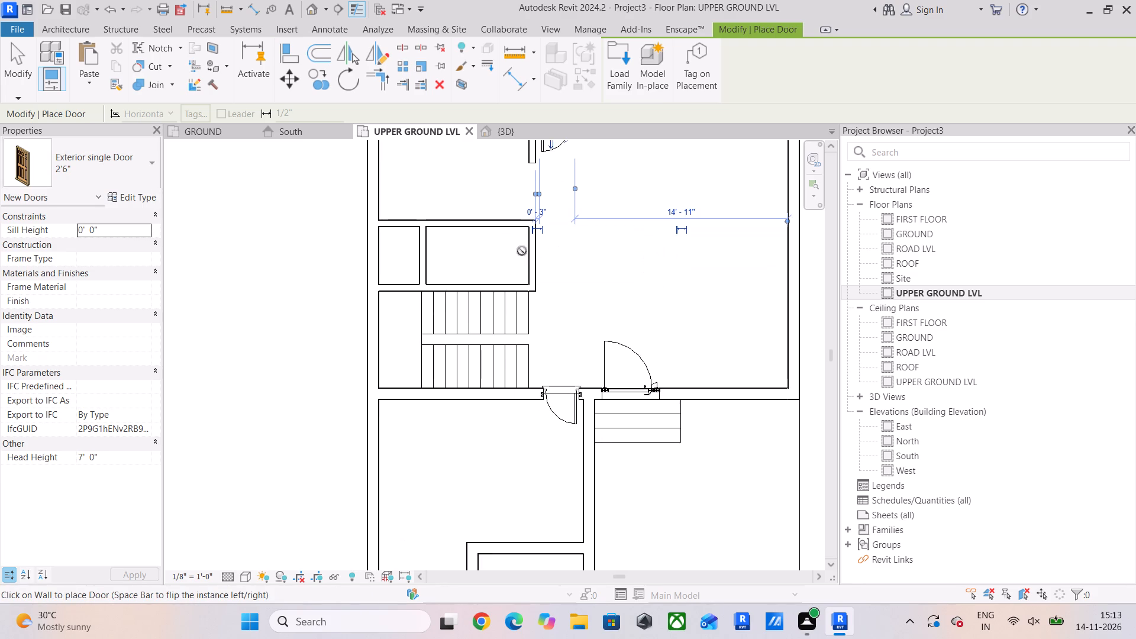
scroll(509, 251, up, 5)
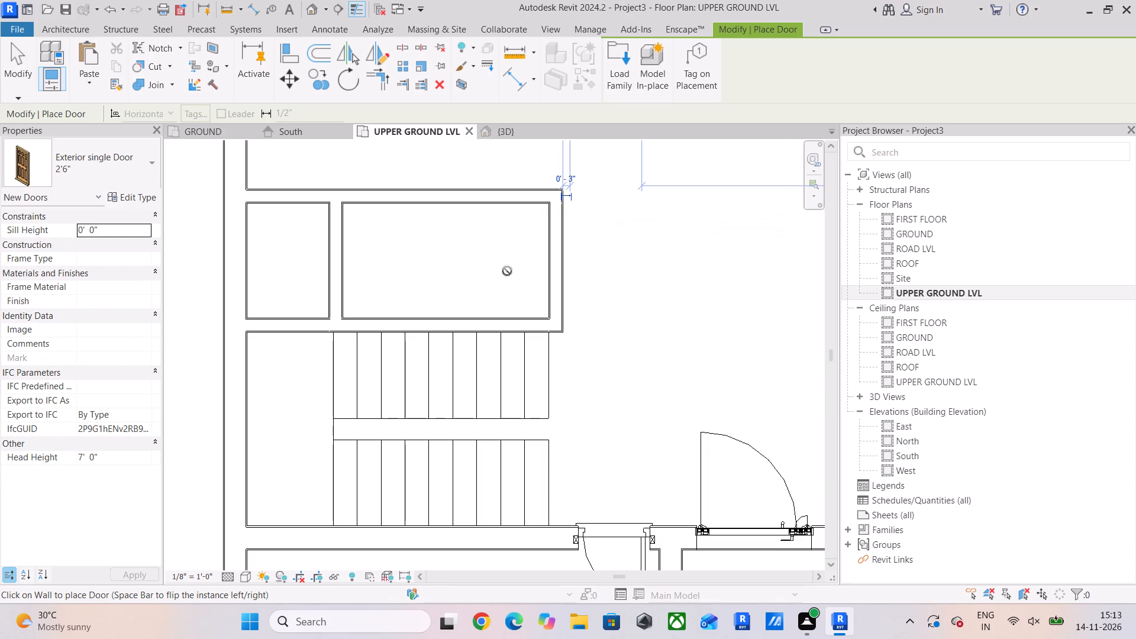
click(508, 334)
Place a 2'6" Exterior single Door swinging into the small lower room through its upper wall, centred about 1'-6" from the adjoining wall.
scroll(508, 335, down, 4)
middle_drag(508, 337, 453, 243)
middle_drag(479, 419, 476, 346)
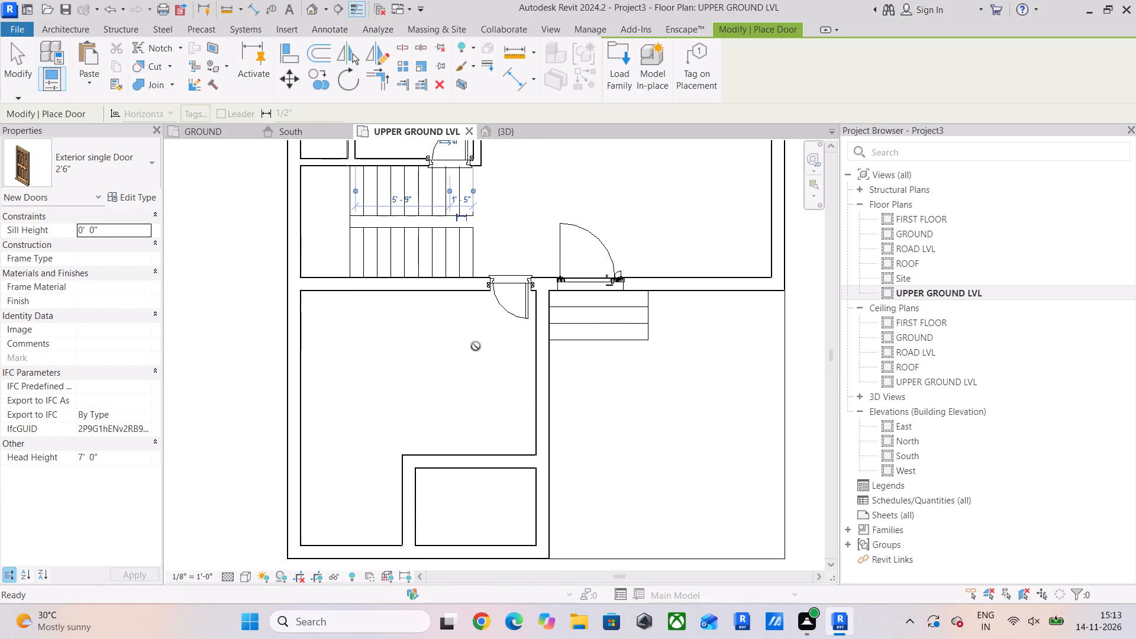
key(space)
click(512, 459)
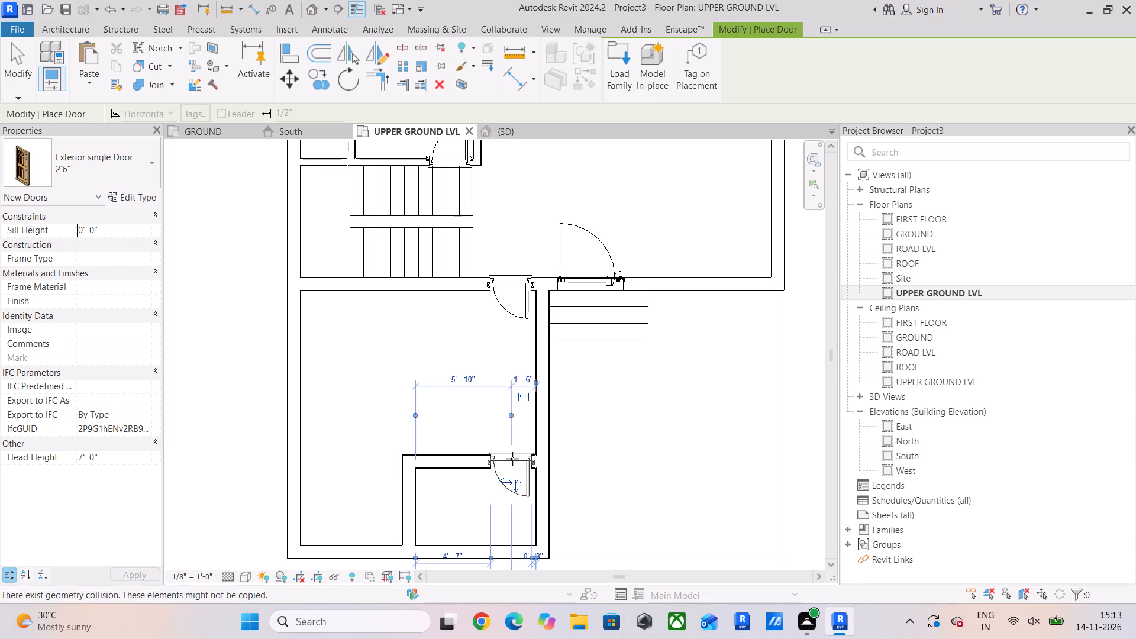
Change the door in the wall below the staircase to the 3' Exterior single Door type.
middle_drag(512, 459, 551, 356)
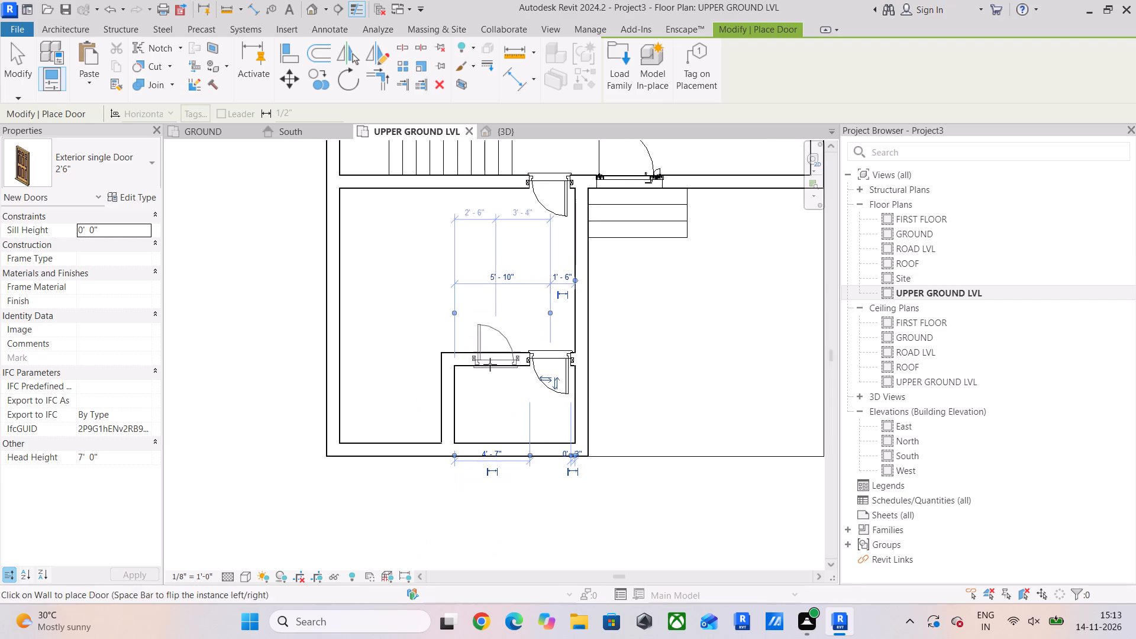
middle_drag(490, 364, 522, 472)
middle_drag(534, 268, 530, 470)
scroll(600, 251, down, 4)
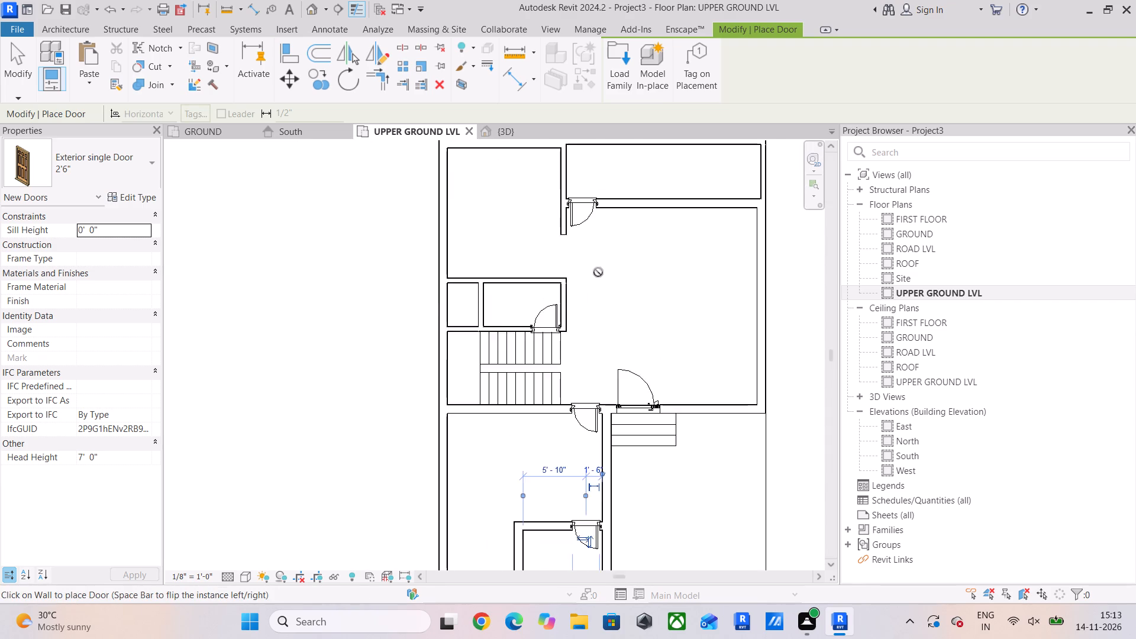
middle_drag(592, 298, 568, 365)
key(Escape)
key(Escape)
key(Escape)
click(562, 472)
click(131, 164)
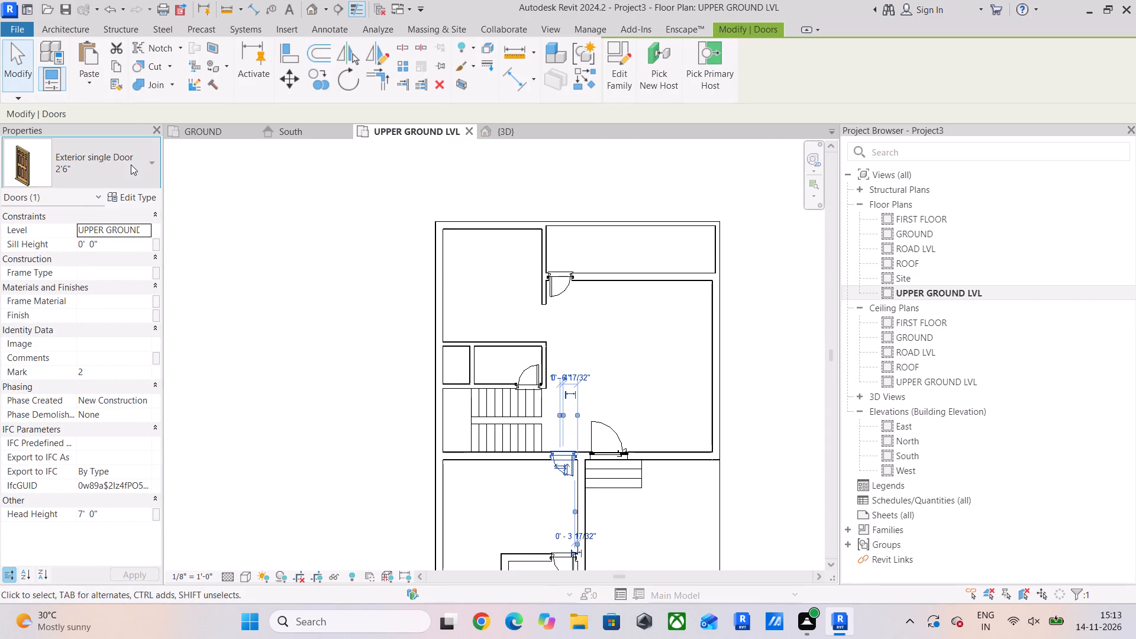
click(70, 273)
click(135, 163)
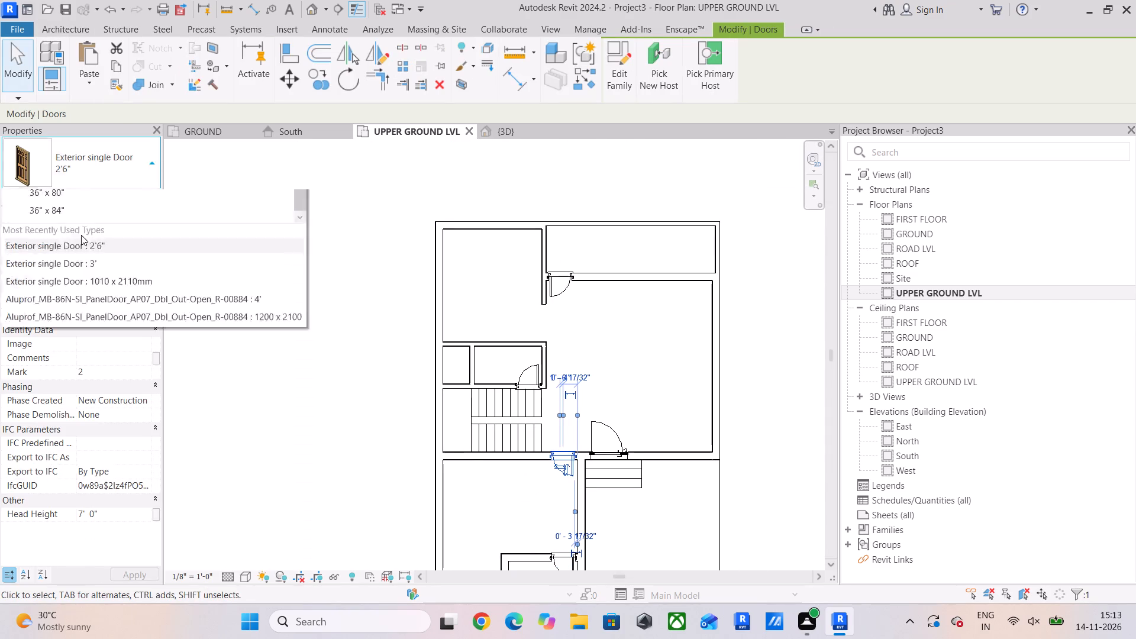
click(49, 285)
click(502, 509)
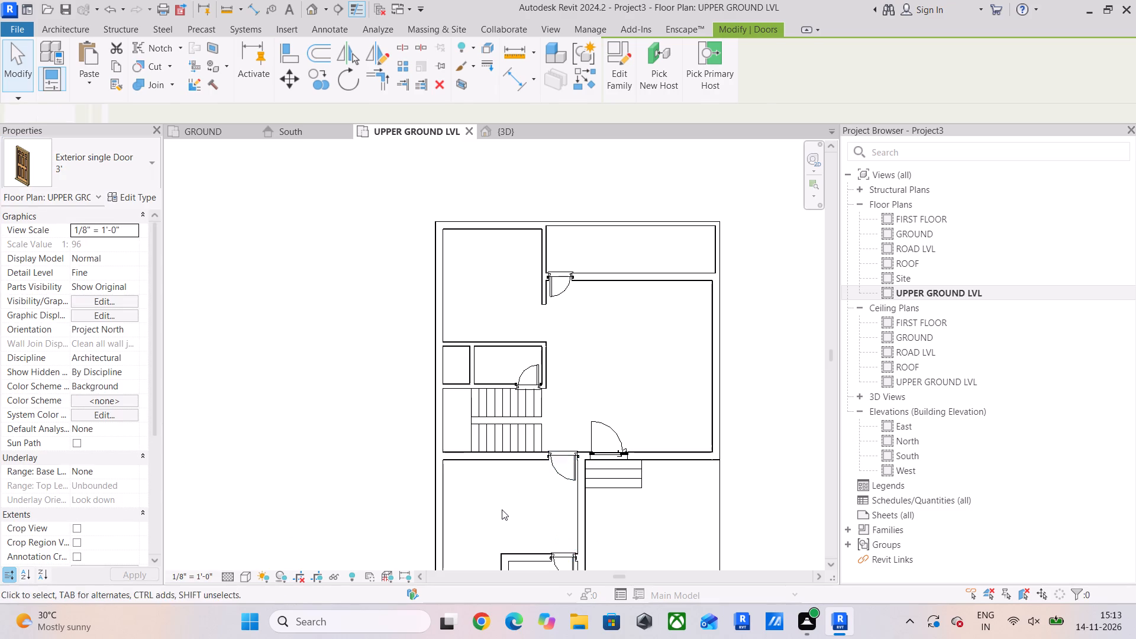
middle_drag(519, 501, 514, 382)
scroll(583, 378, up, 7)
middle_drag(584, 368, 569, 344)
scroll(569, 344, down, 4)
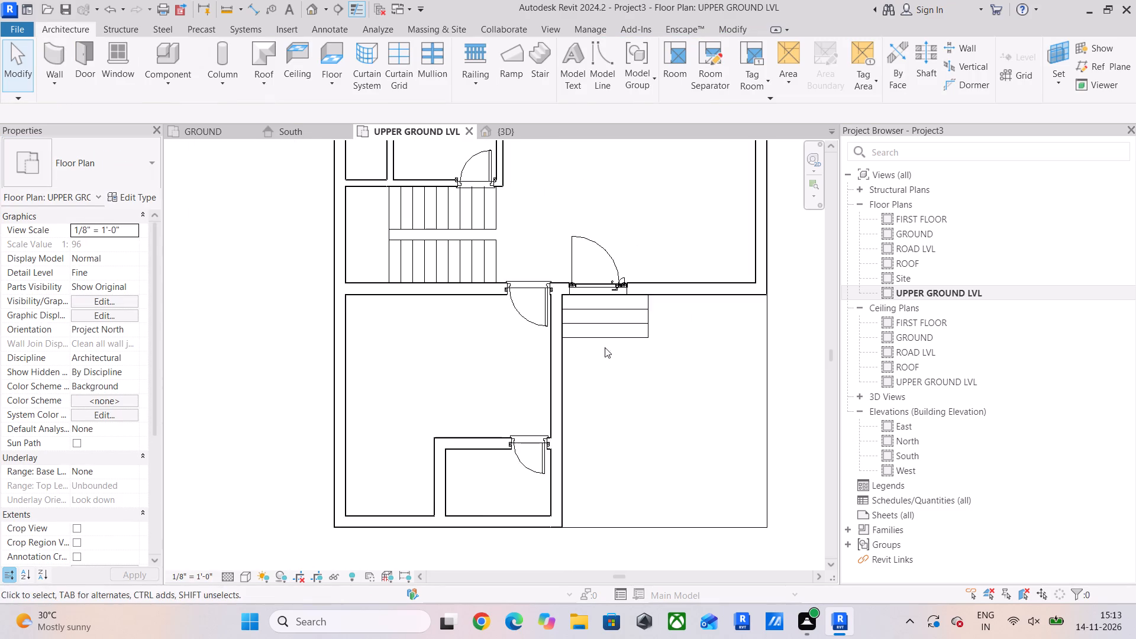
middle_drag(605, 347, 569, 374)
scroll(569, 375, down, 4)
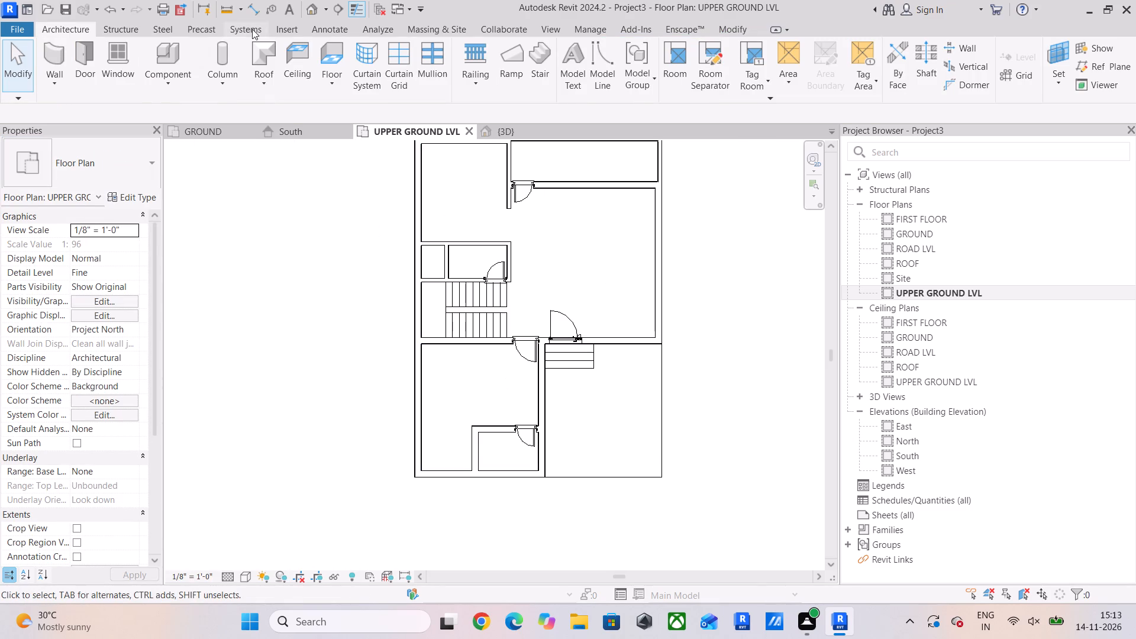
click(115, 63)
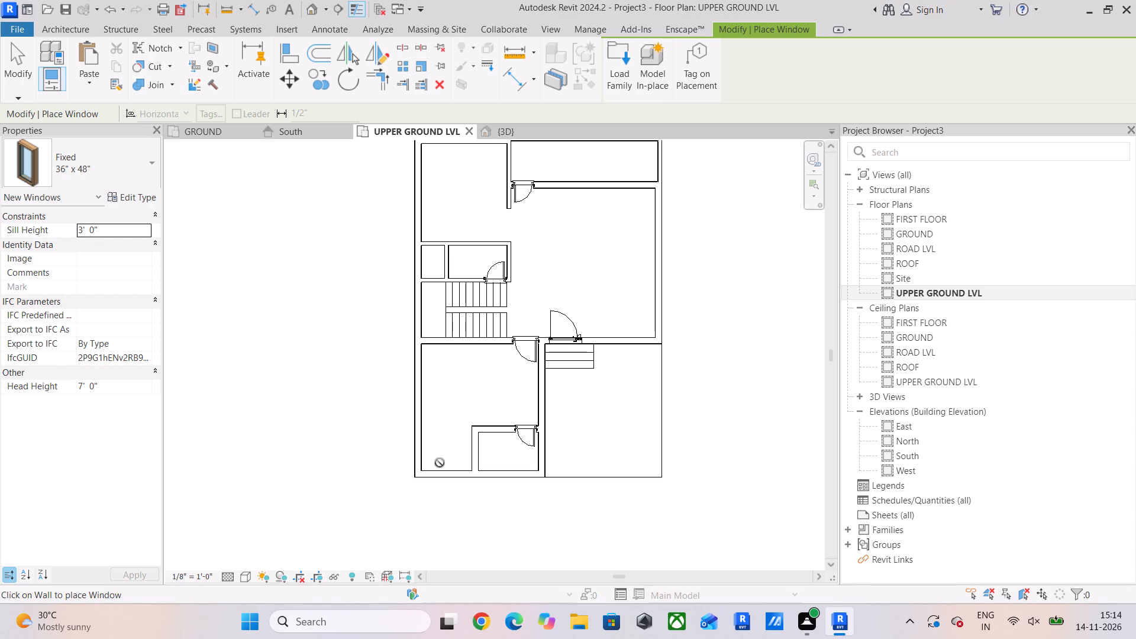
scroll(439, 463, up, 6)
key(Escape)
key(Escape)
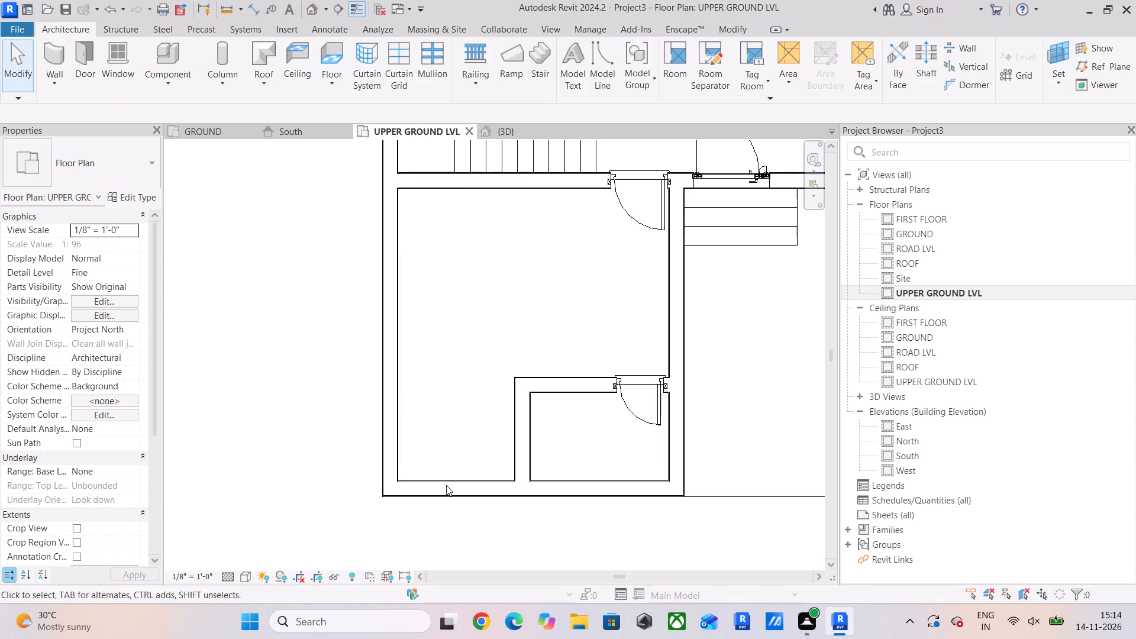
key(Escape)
Trim the outer left wall to a corner with the small lower room's upper wall, extending that upper wall across.
middle_drag(445, 354, 442, 373)
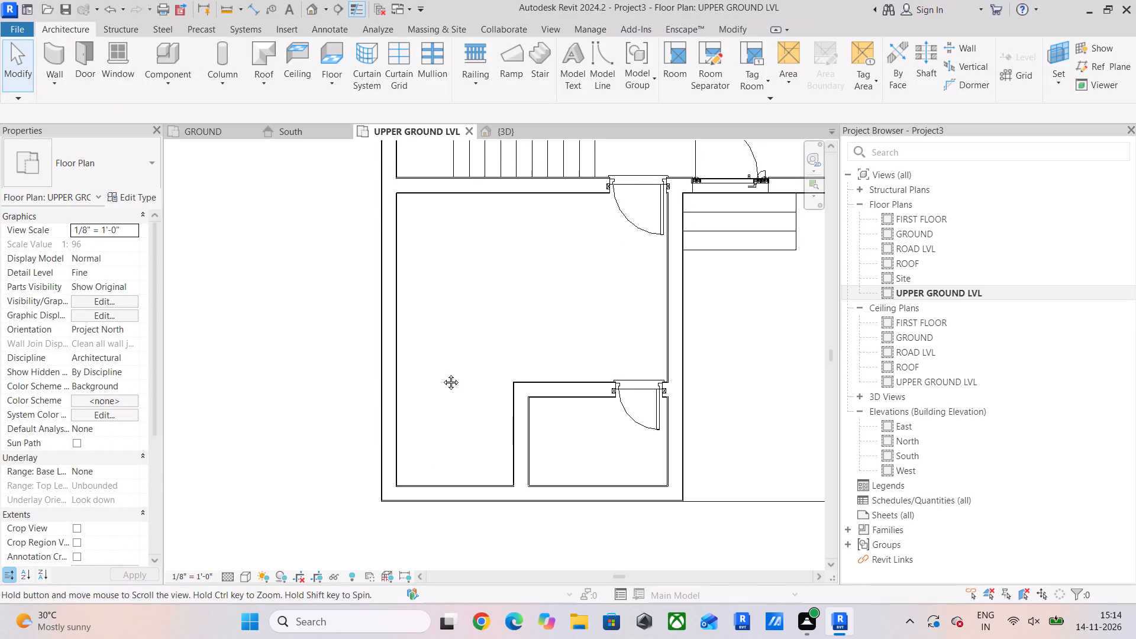
middle_drag(442, 373, 441, 378)
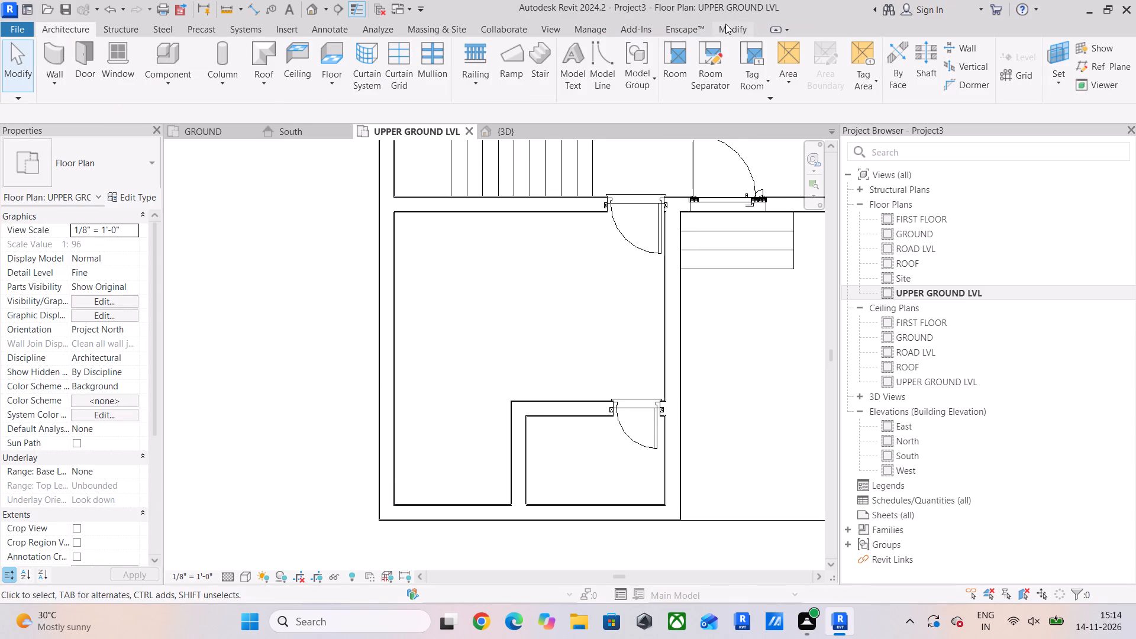
click(737, 27)
click(368, 76)
click(386, 364)
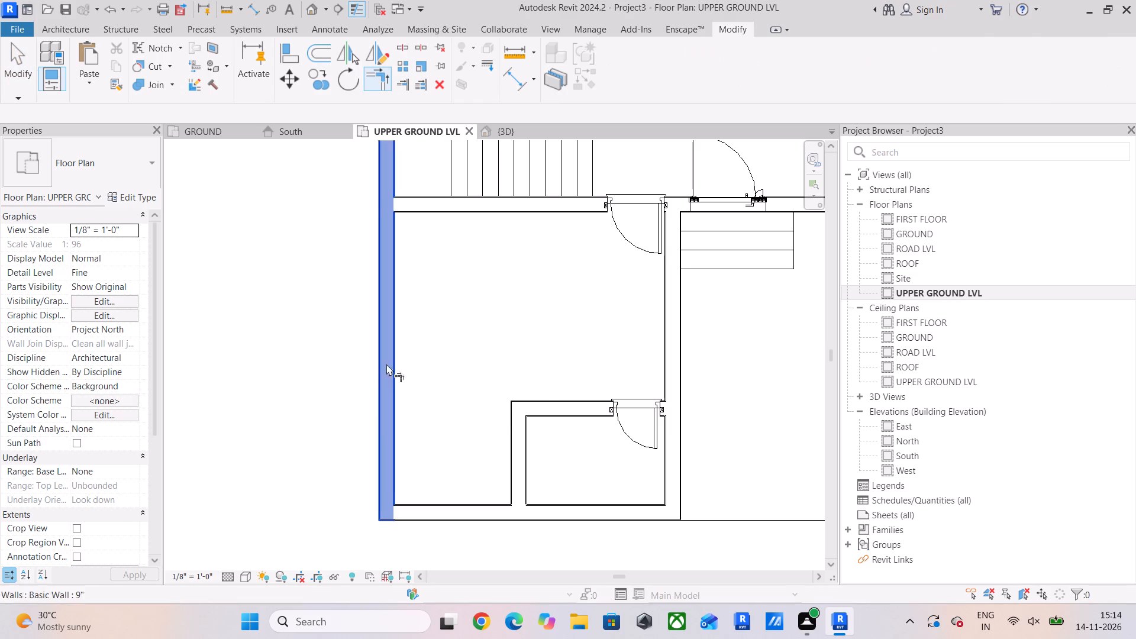
click(543, 402)
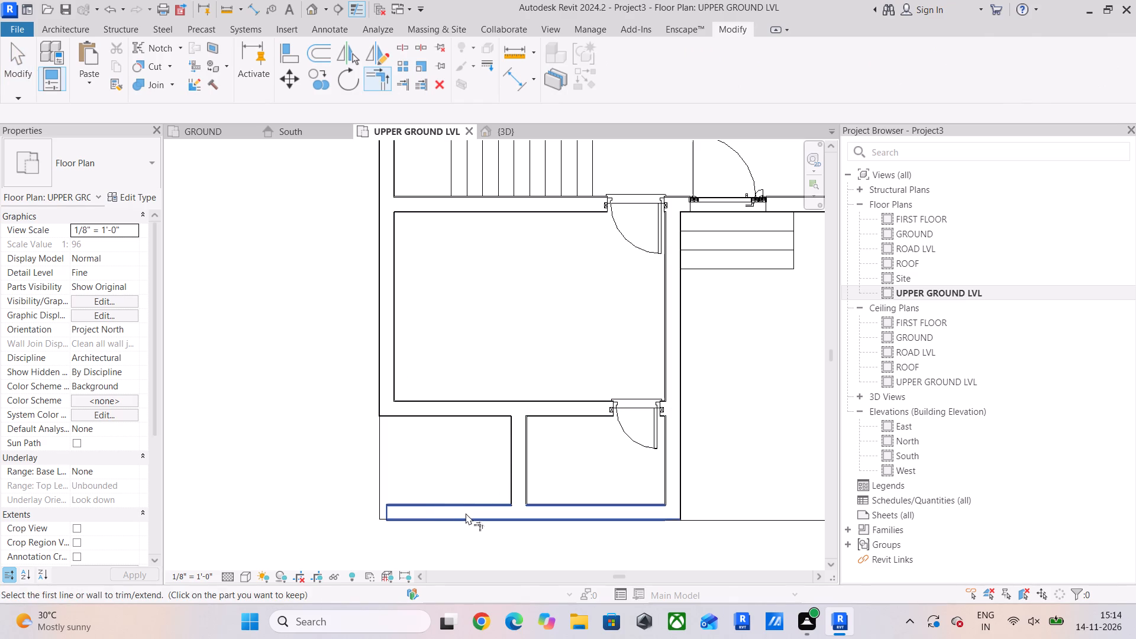
Trim the bottom outer wall to a corner with the small lower room's left wall, removing the stretch beyond it.
click(466, 513)
click(405, 448)
click(517, 445)
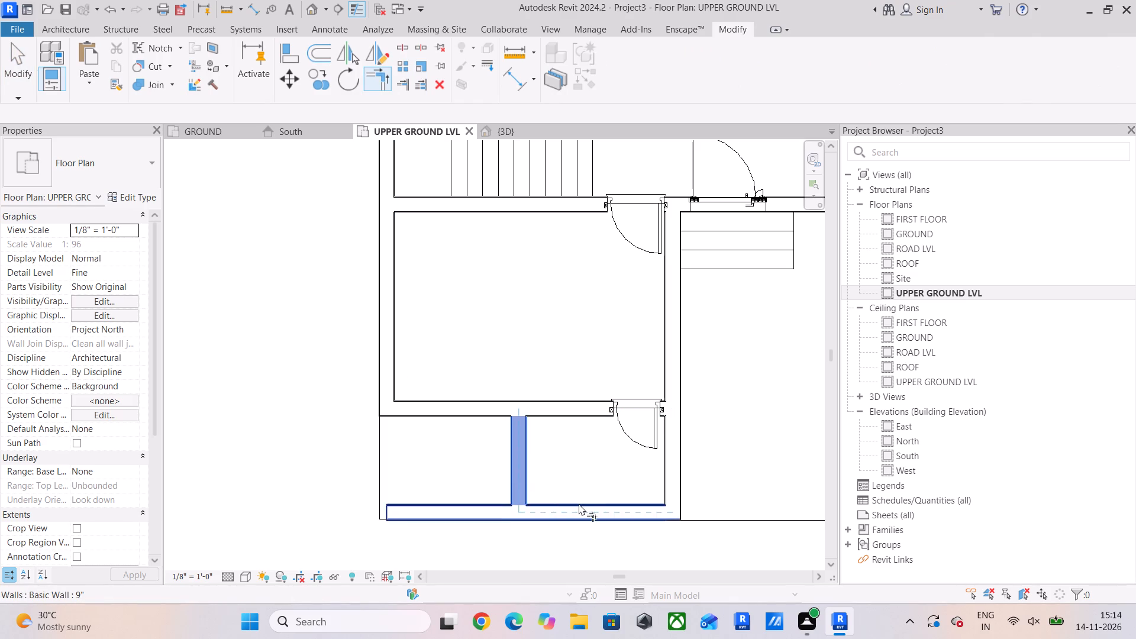
click(581, 504)
scroll(448, 466, up, 3)
key(Escape)
key(Escape)
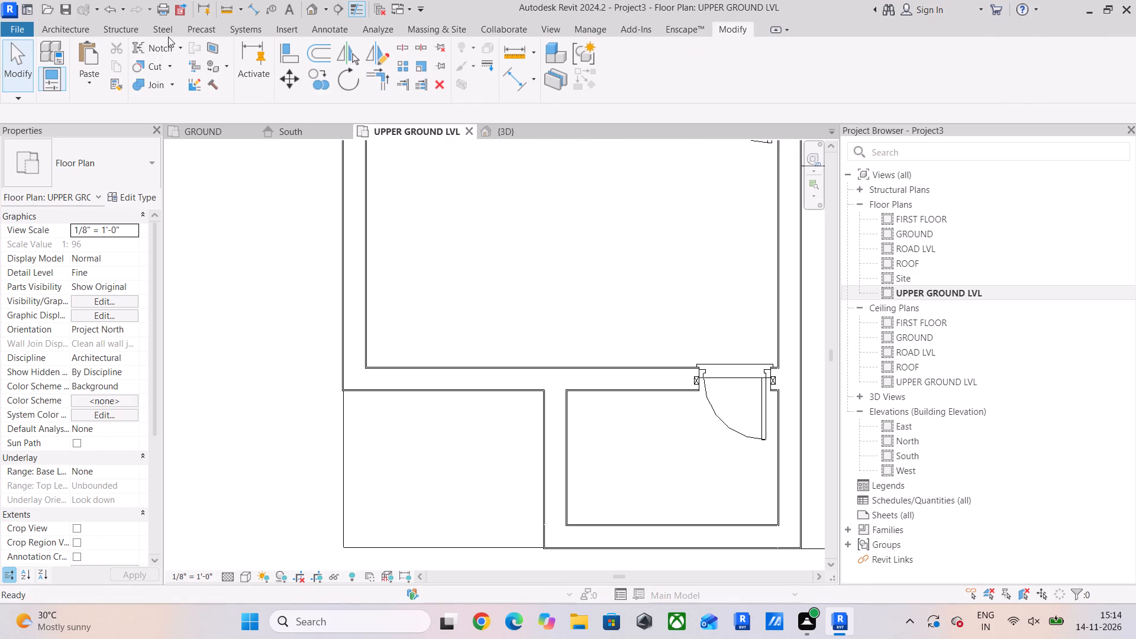
Draw a 4'-0" long Curtain Wall 1 inside the large room's lower wall, starting 1'-0" from the outer left wall's inner face.
middle_drag(479, 278, 467, 293)
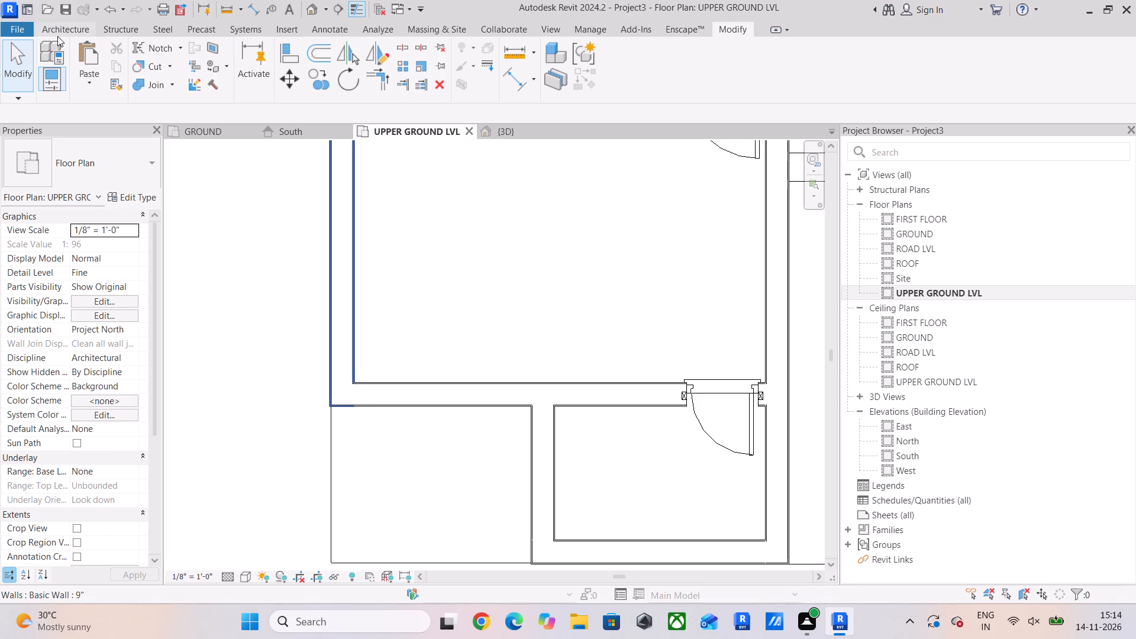
click(57, 33)
click(62, 78)
scroll(100, 214, down, 6)
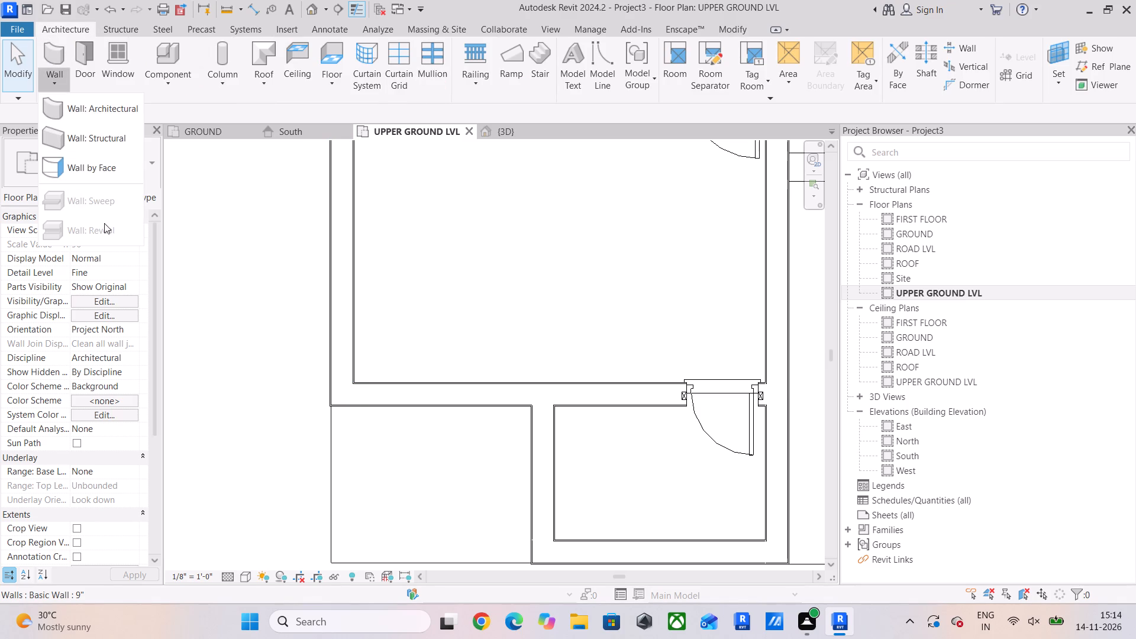
click(93, 95)
click(99, 160)
scroll(118, 259, down, 12)
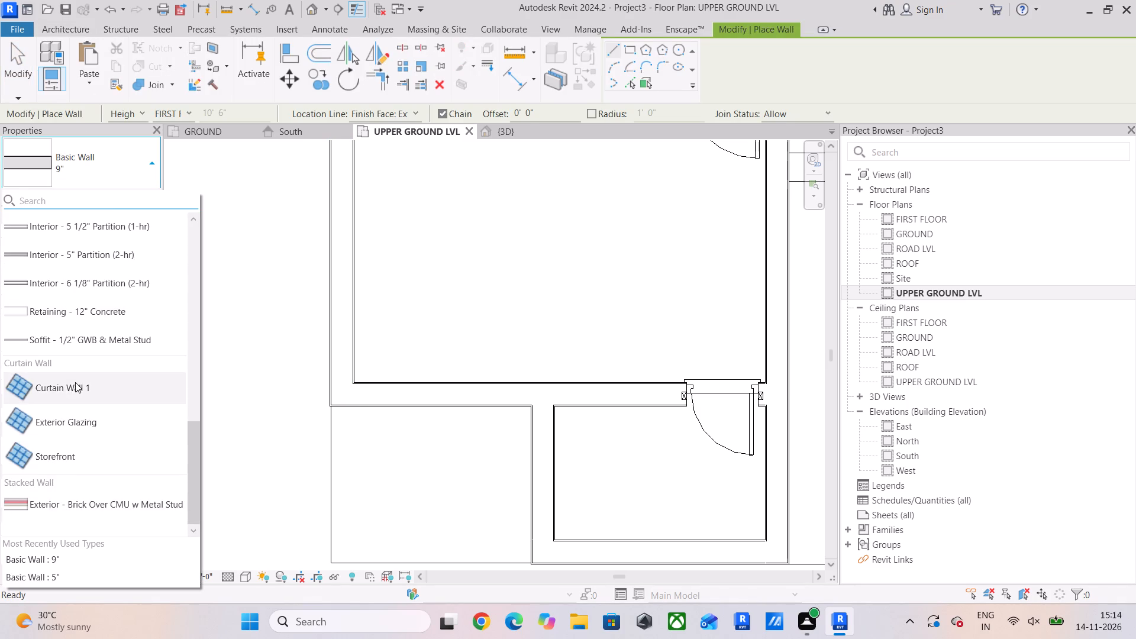
click(73, 384)
scroll(468, 382, up, 4)
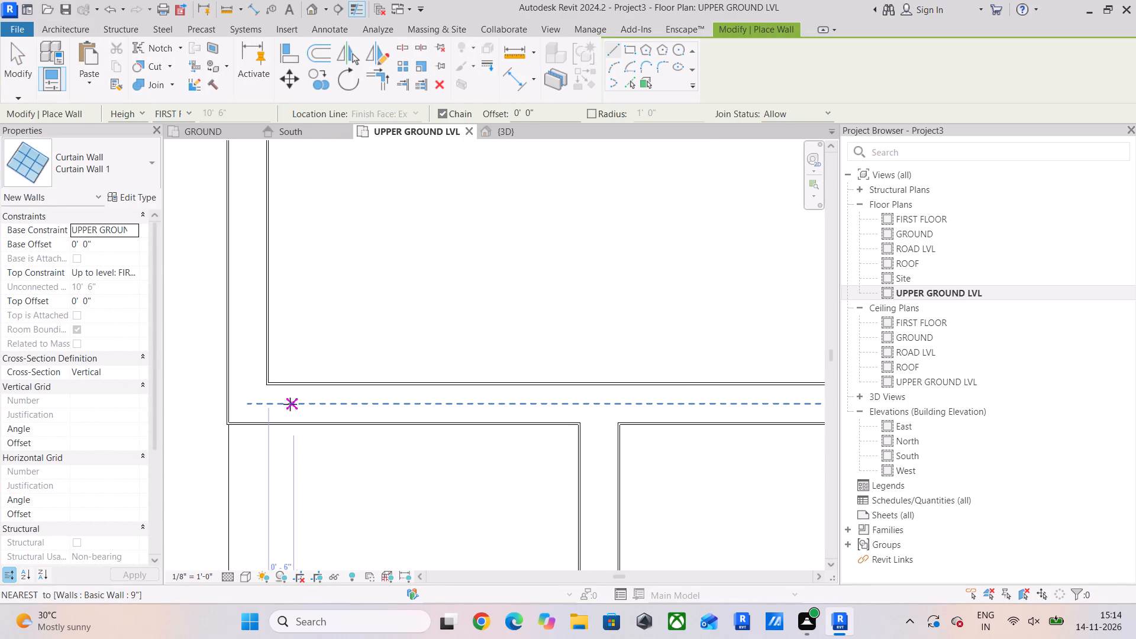
click(320, 405)
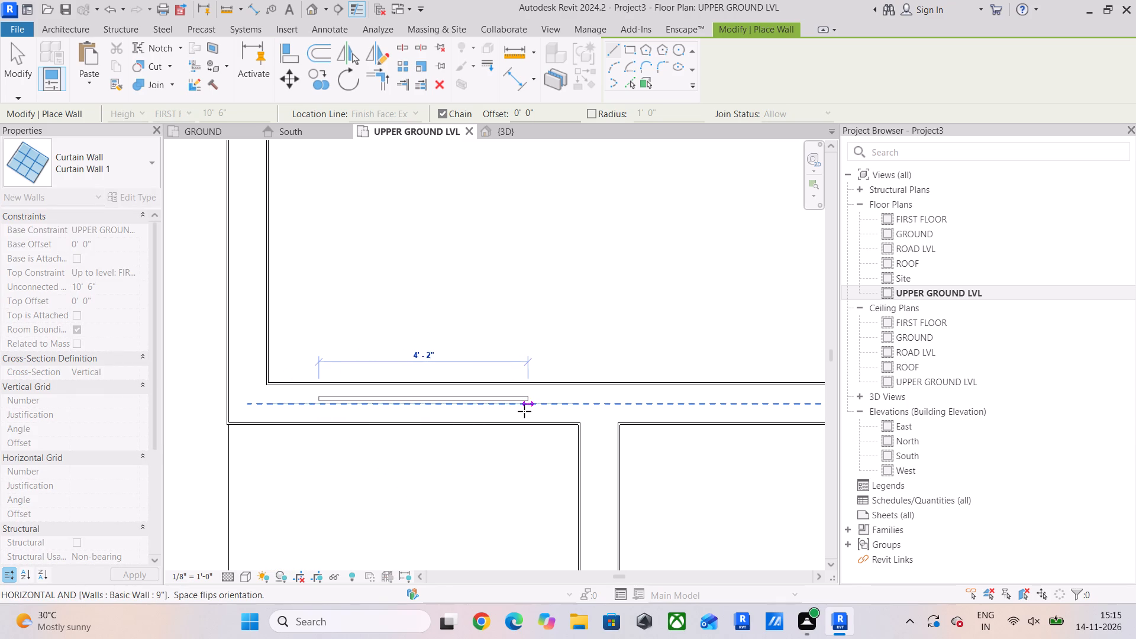
click(520, 412)
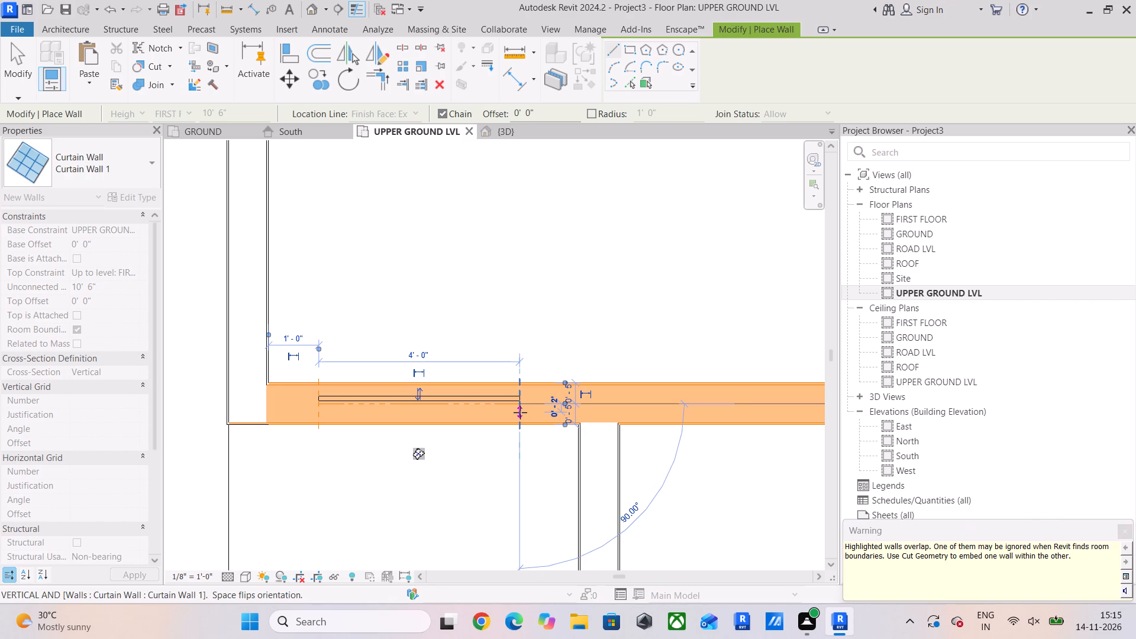
key(Escape)
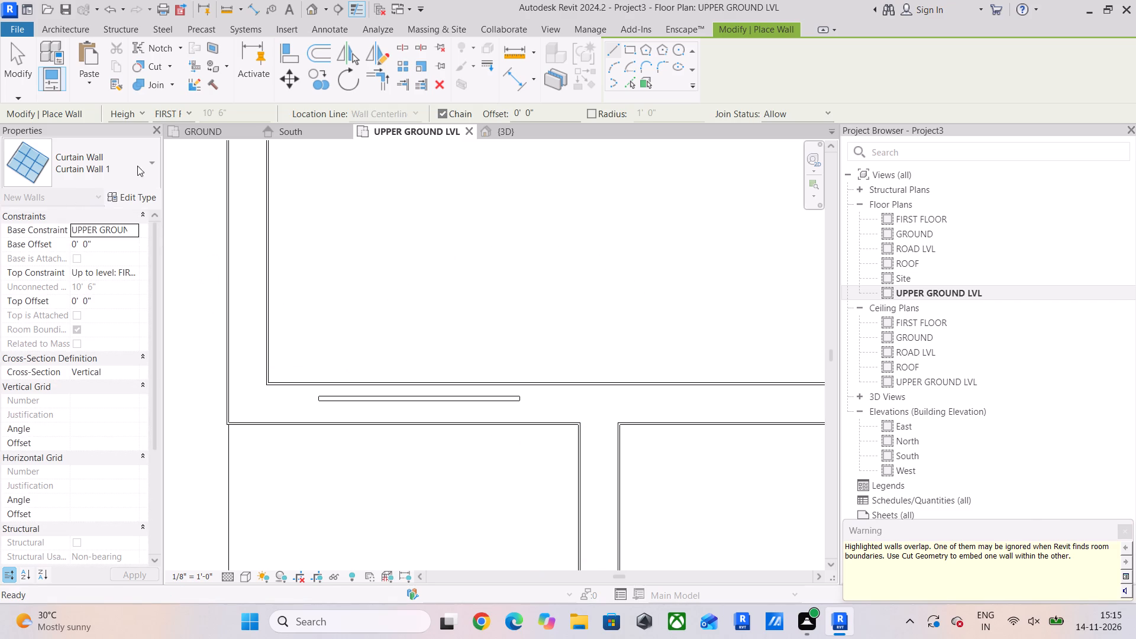
Enable Automatically Embed for the Curtain Wall 1 type.
click(143, 204)
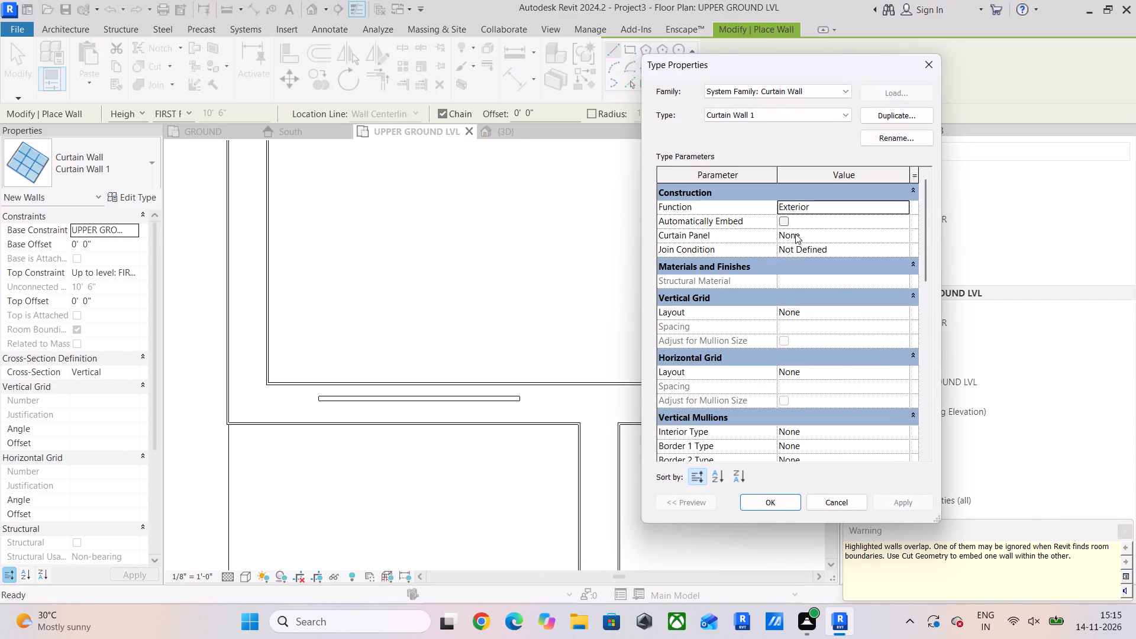
click(785, 220)
click(772, 496)
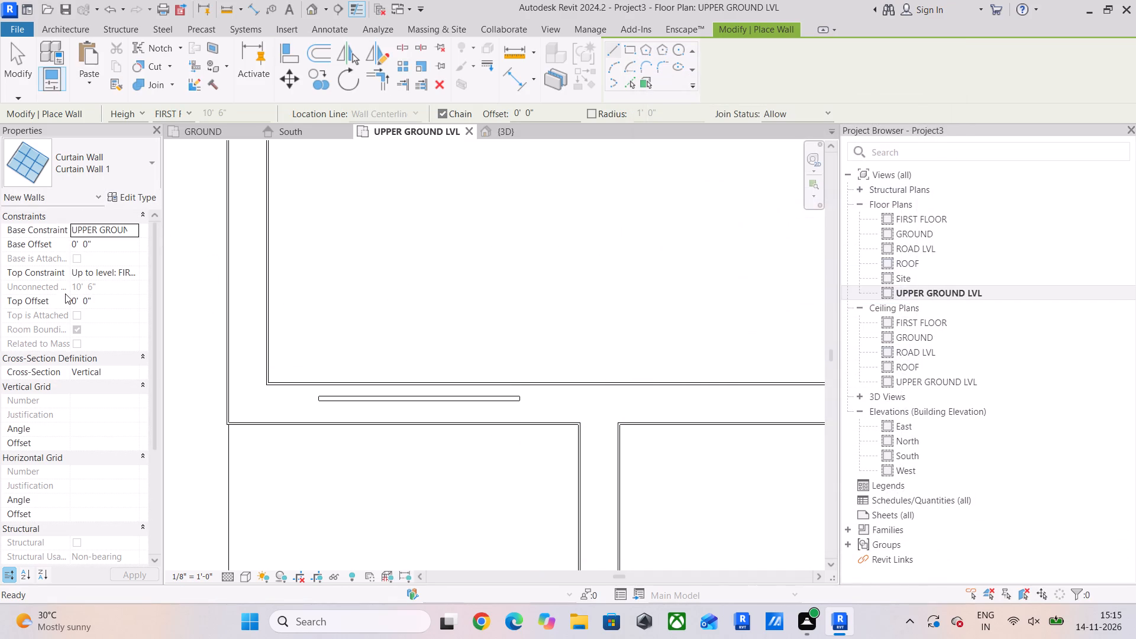
key(Escape)
key(Escape)
Give the embedded curtain wall a 3' base offset, an Unconnected top constraint and a 5' unconnected height.
click(366, 398)
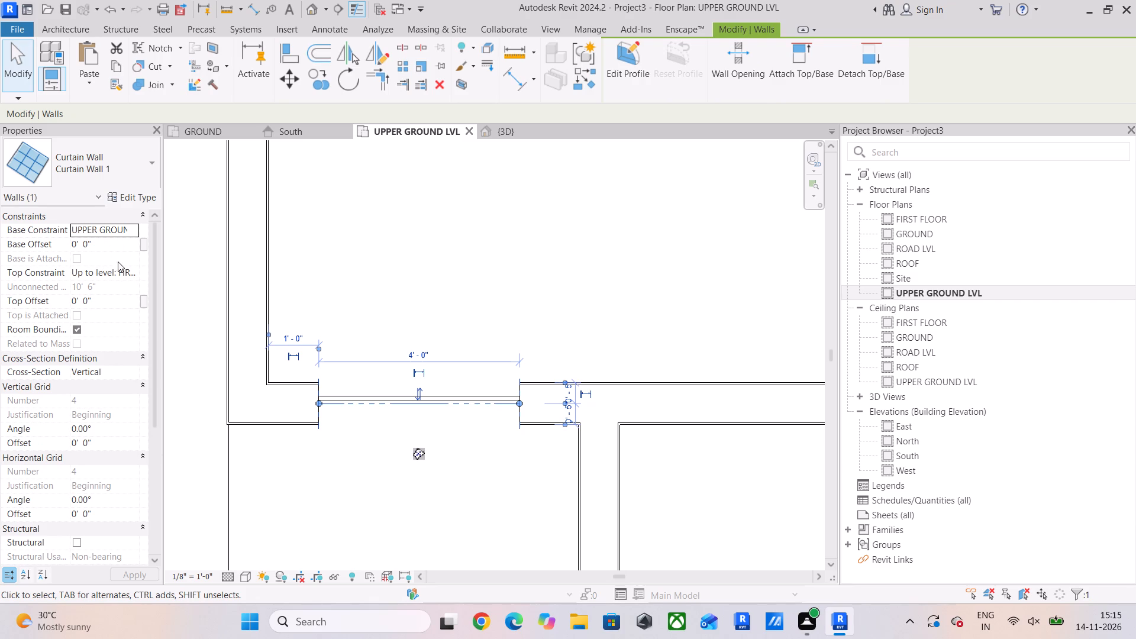
click(115, 243)
text(3')
key(Return)
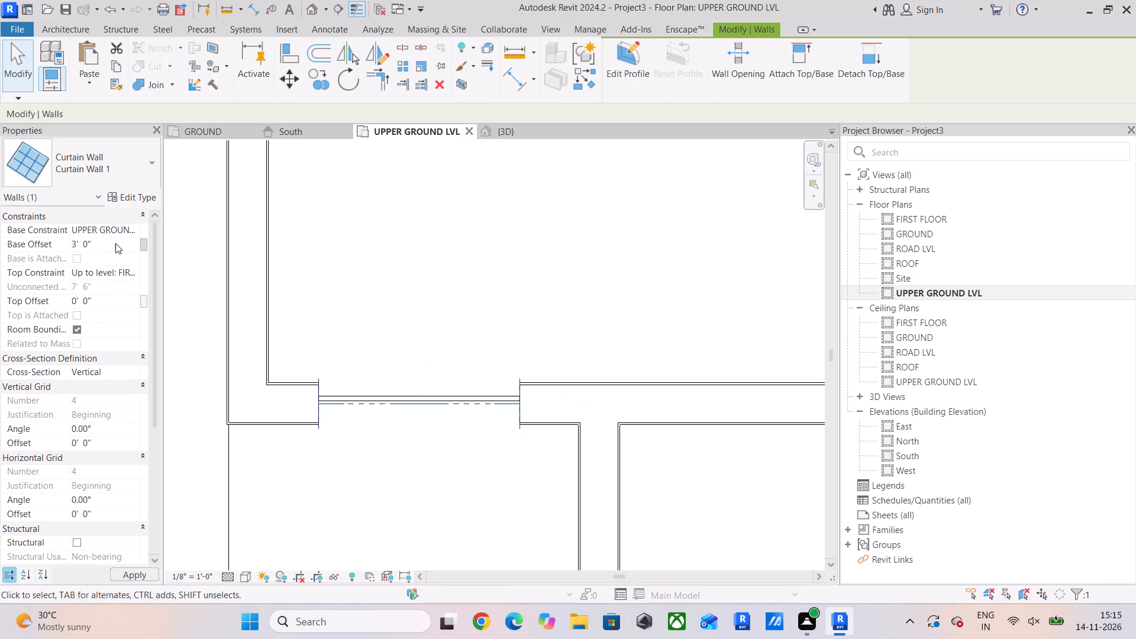
click(129, 272)
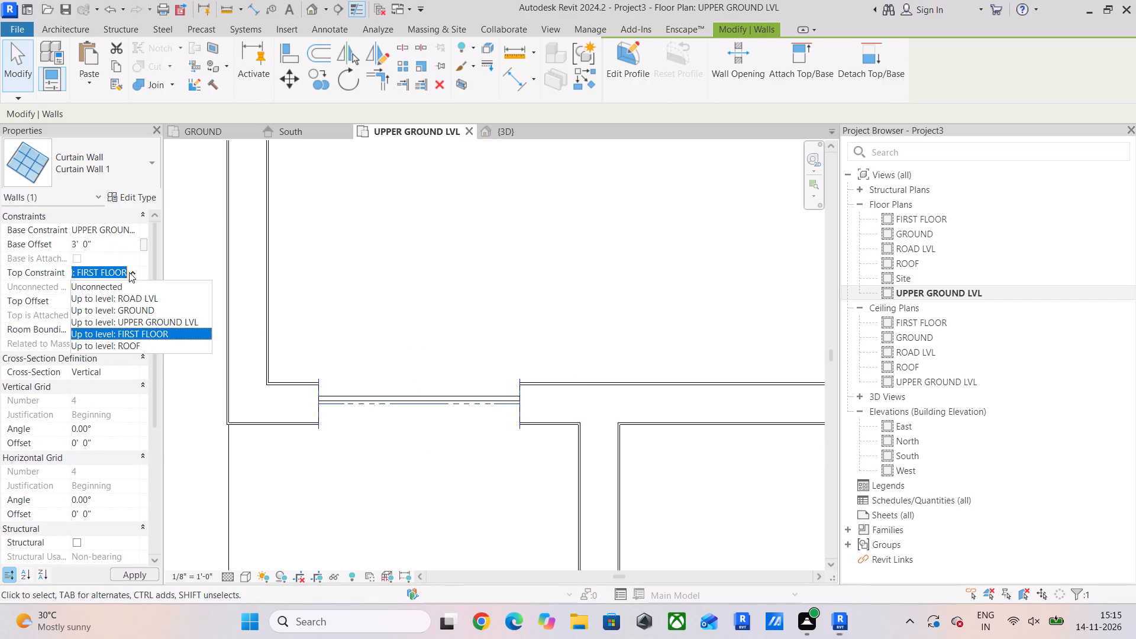
click(115, 285)
click(96, 283)
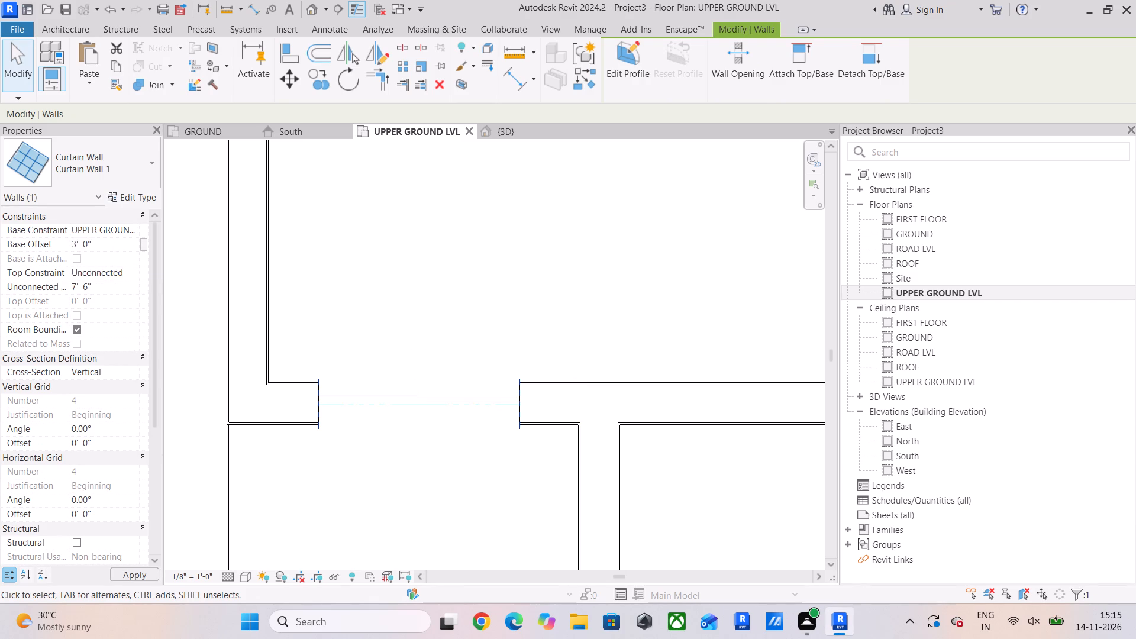
drag(96, 283, 22, 296)
text(5')
key(Return)
click(476, 280)
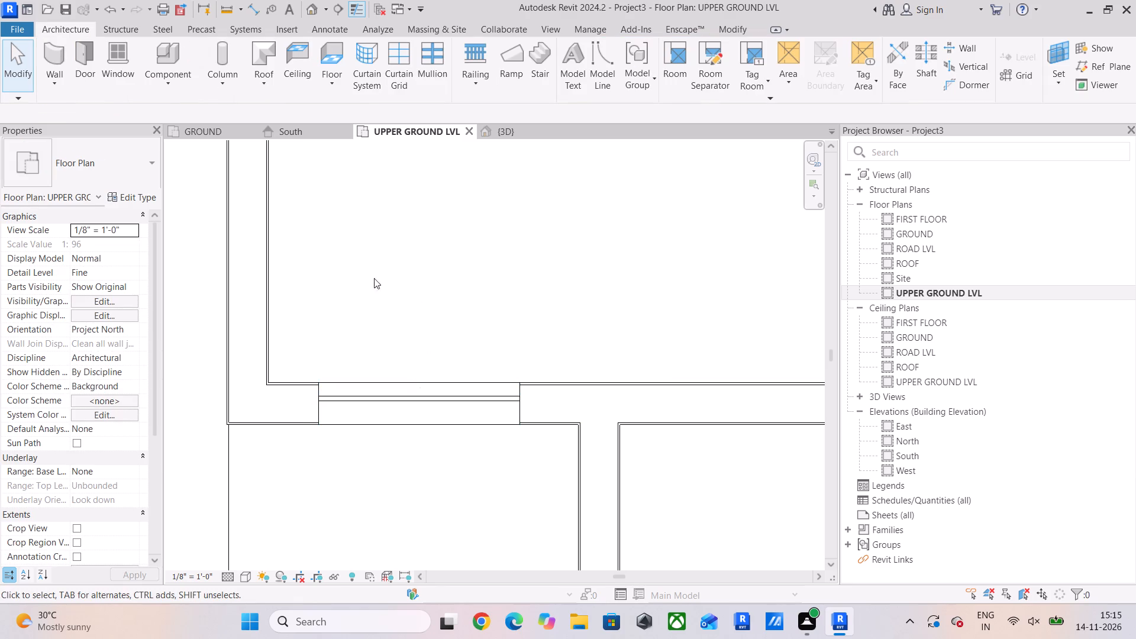
Flip the orientation of the 4' curtain wall within its host wall.
click(402, 399)
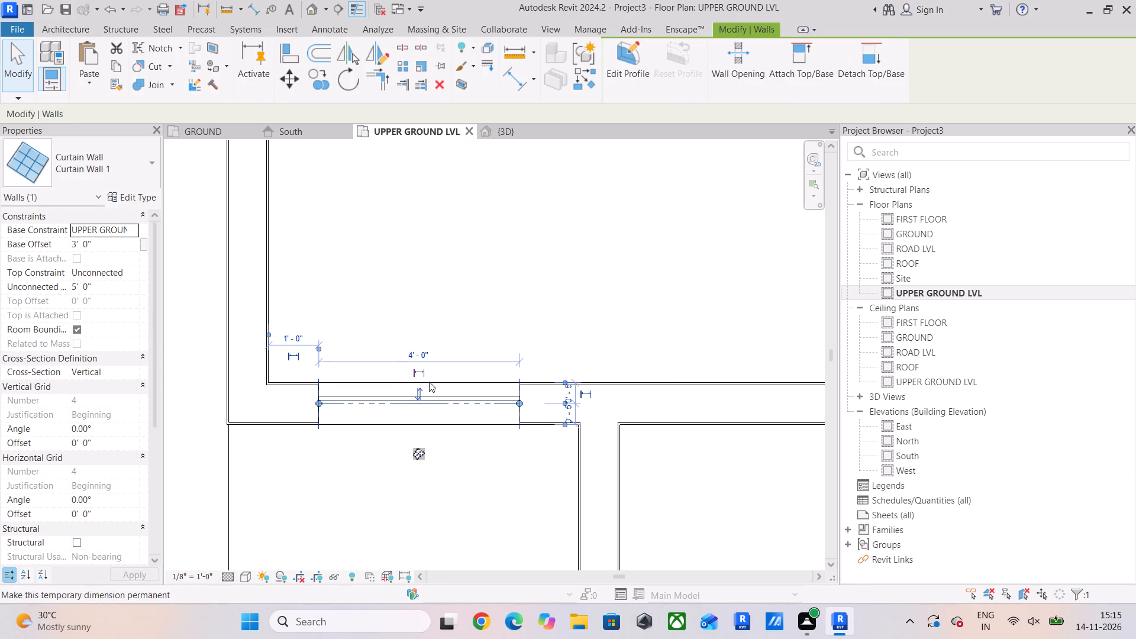
click(417, 390)
scroll(346, 453, up, 4)
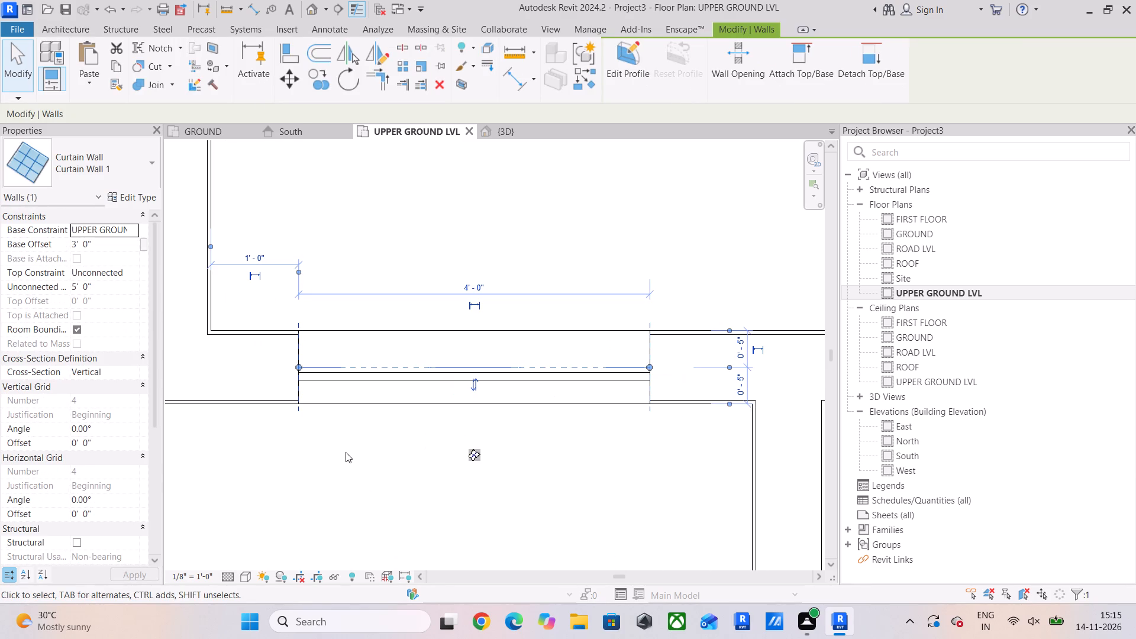
click(346, 452)
In the 3D front view, add curtain grid lines 1'-0" from each side and 1'-0" below the top of the curtain wall.
click(392, 378)
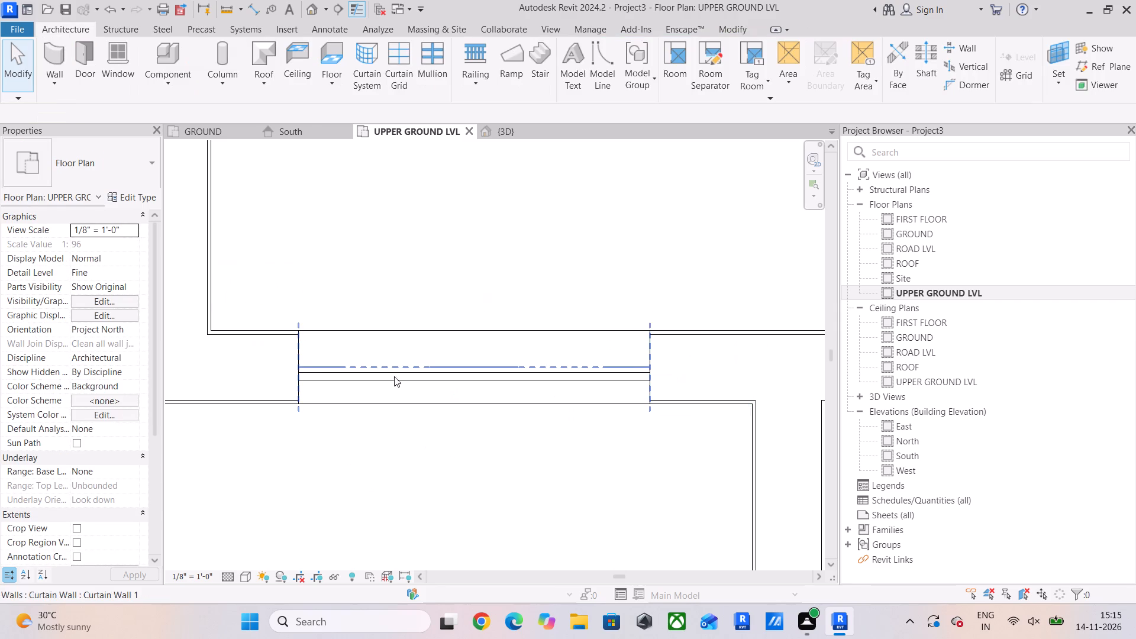
click(514, 130)
scroll(247, 532, up, 6)
shift+middle_drag(301, 473, 415, 443)
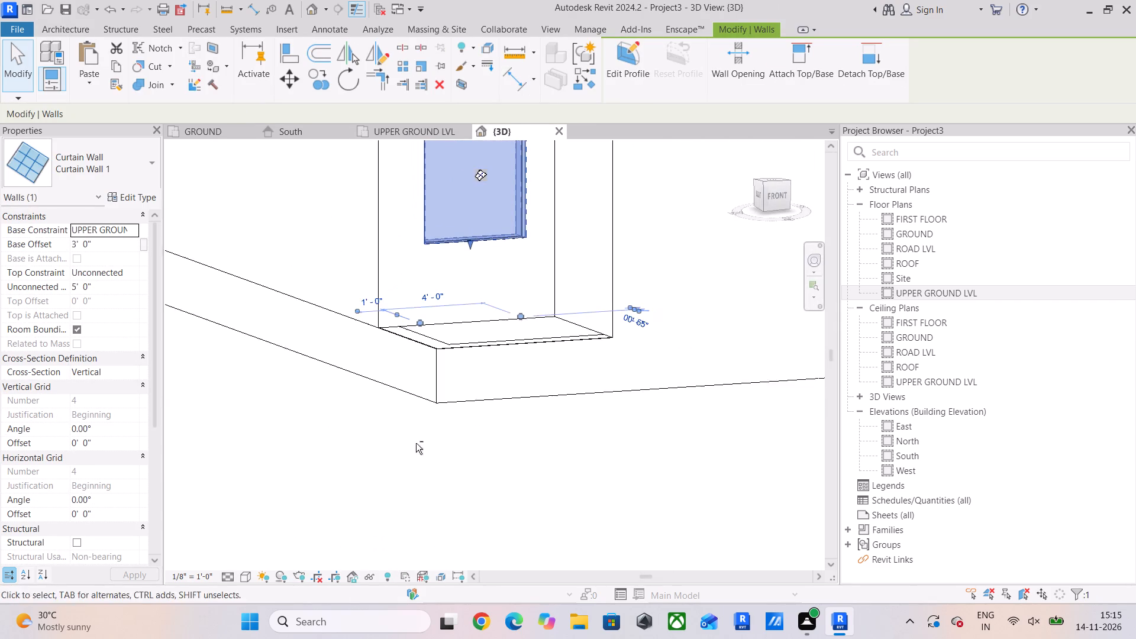
middle_drag(418, 445, 419, 541)
middle_drag(532, 257, 498, 377)
scroll(479, 362, up, 4)
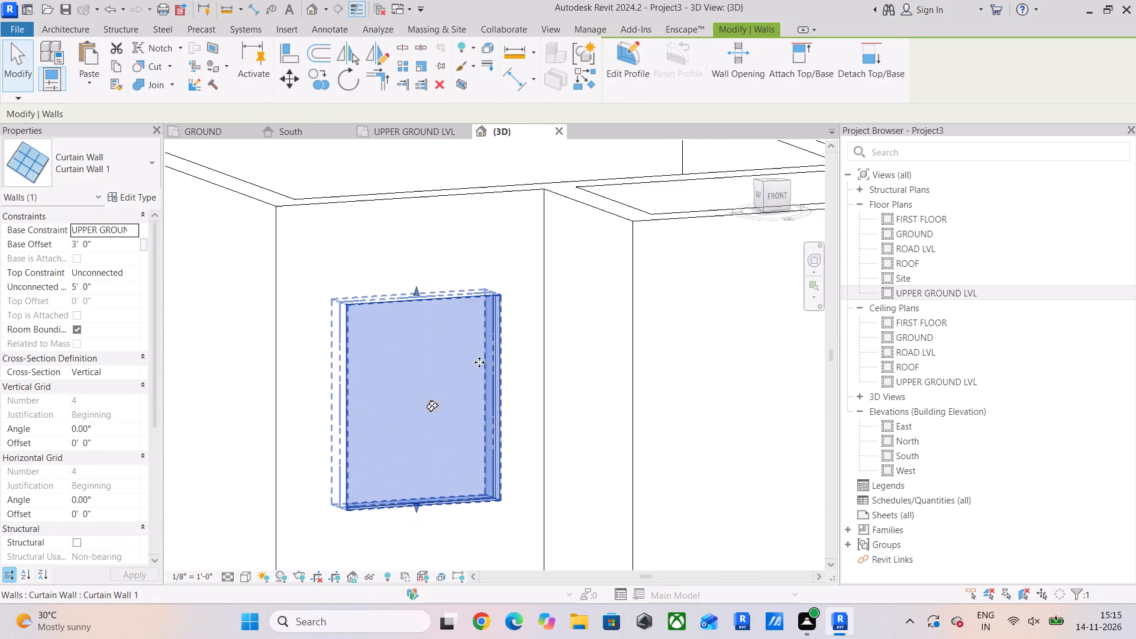
middle_drag(479, 362, 446, 283)
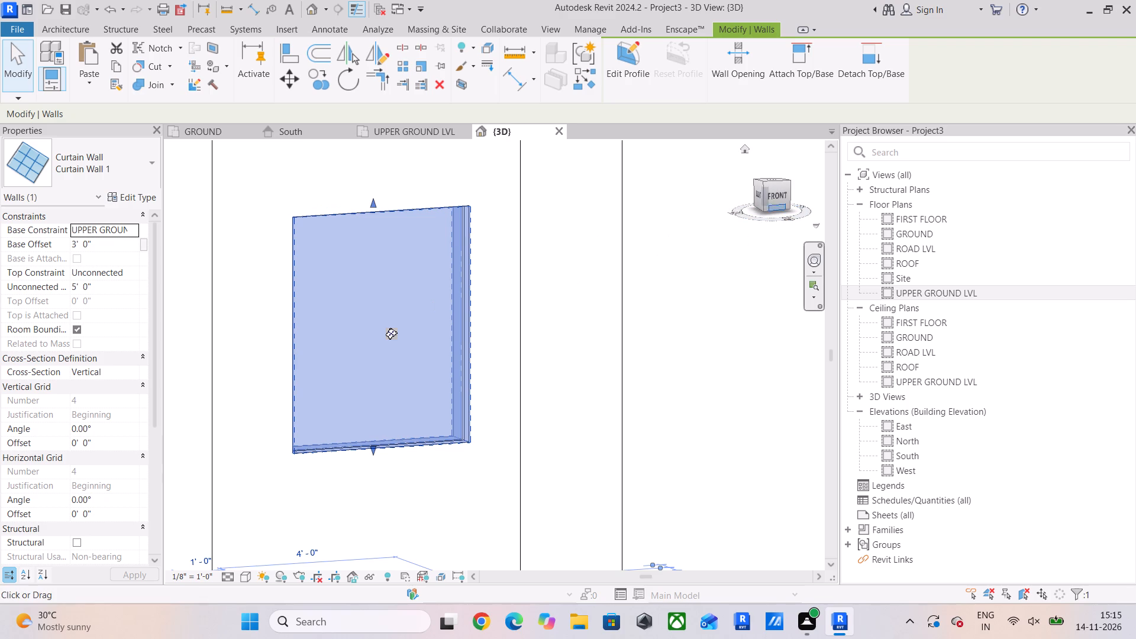
click(780, 191)
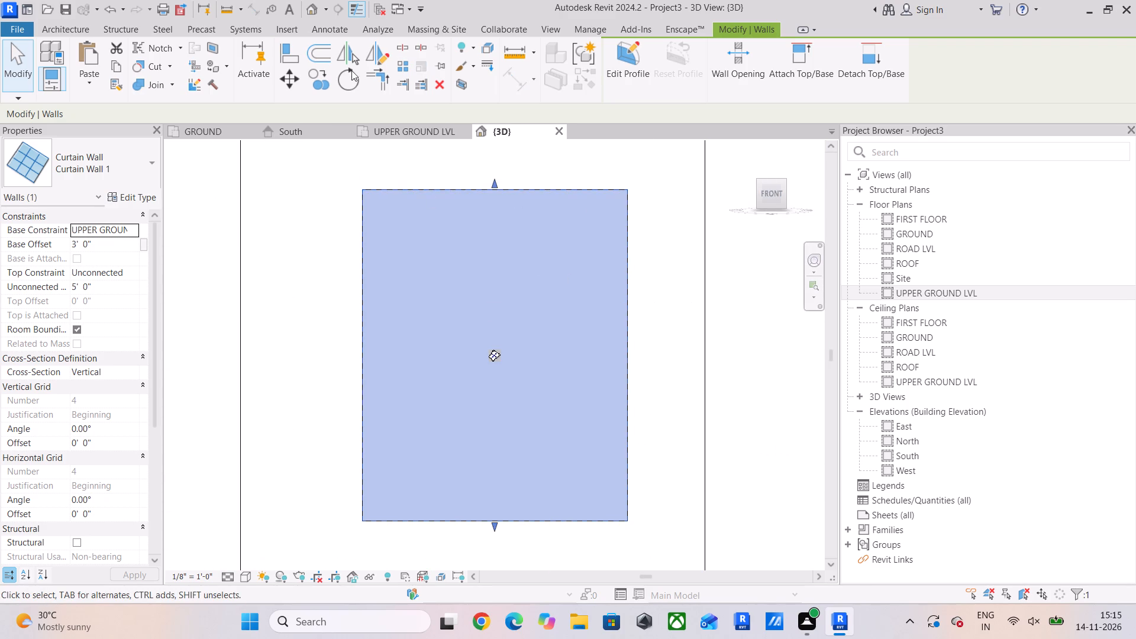
click(63, 25)
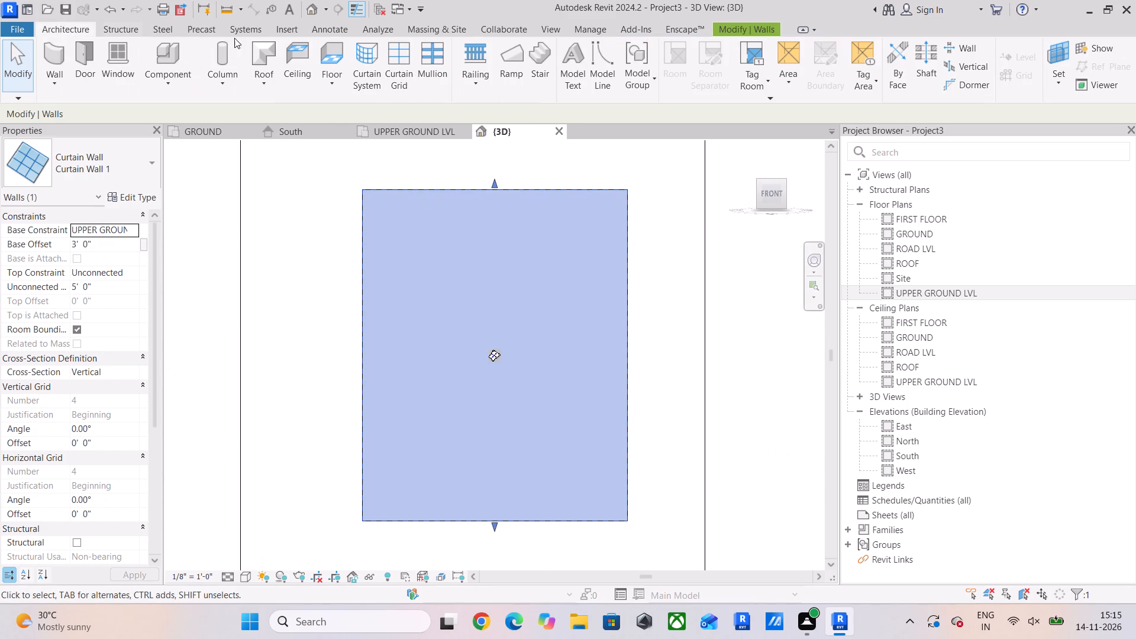
click(417, 74)
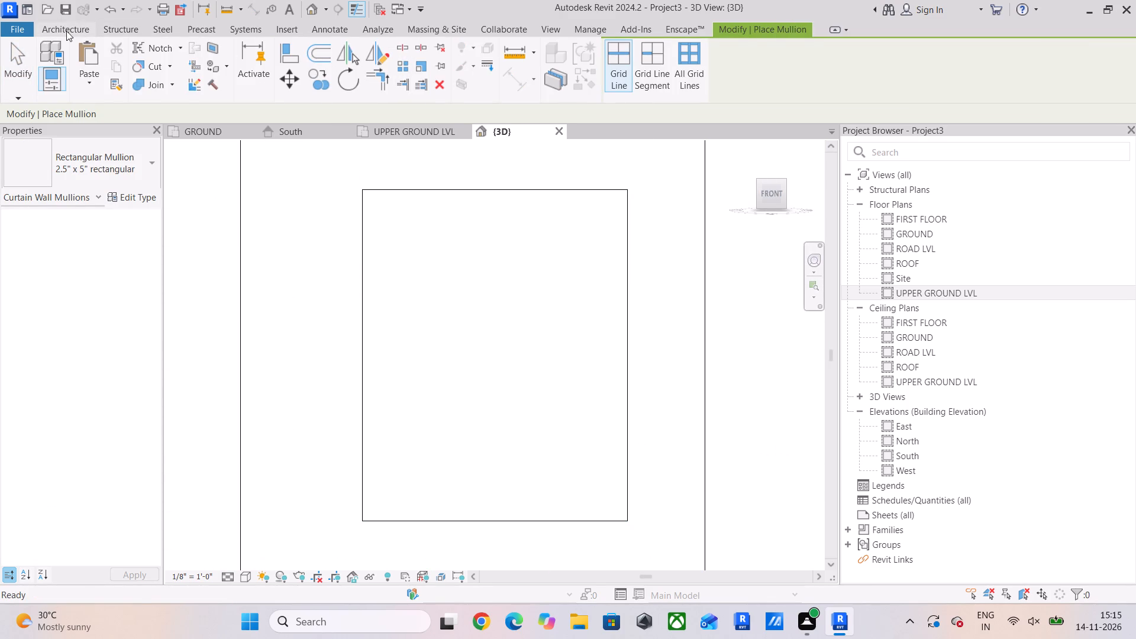
click(66, 35)
click(407, 62)
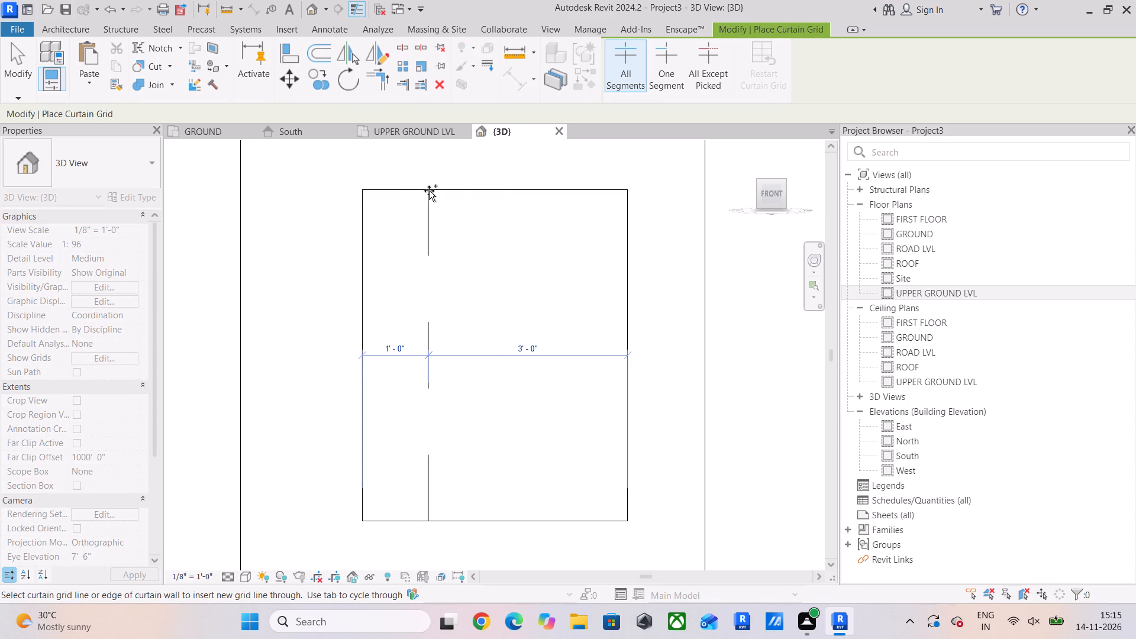
click(429, 191)
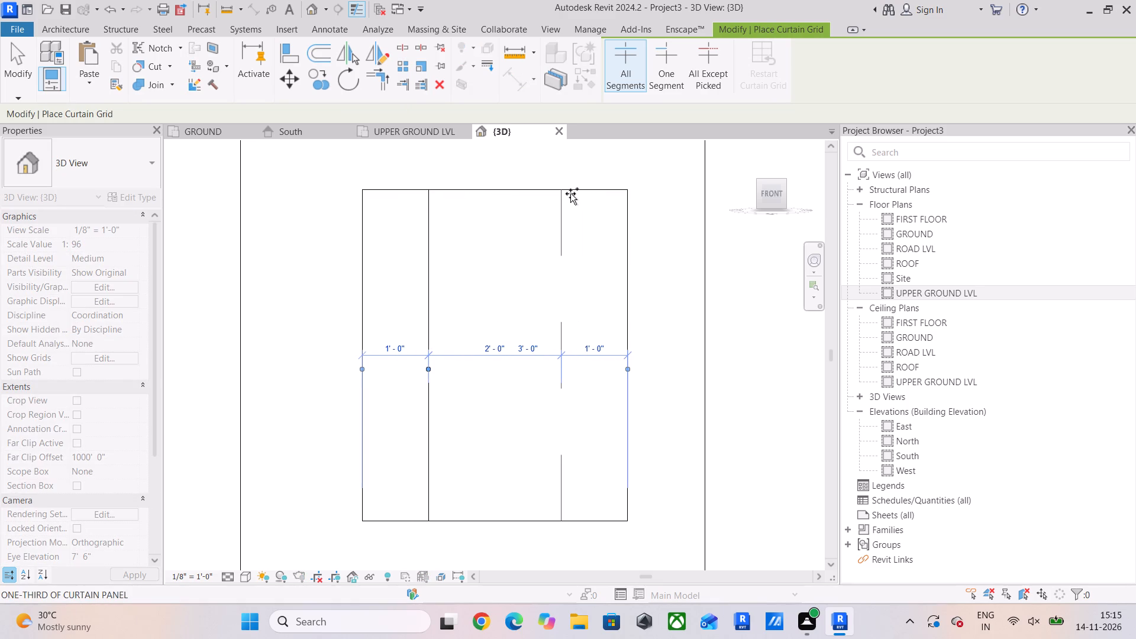
click(570, 193)
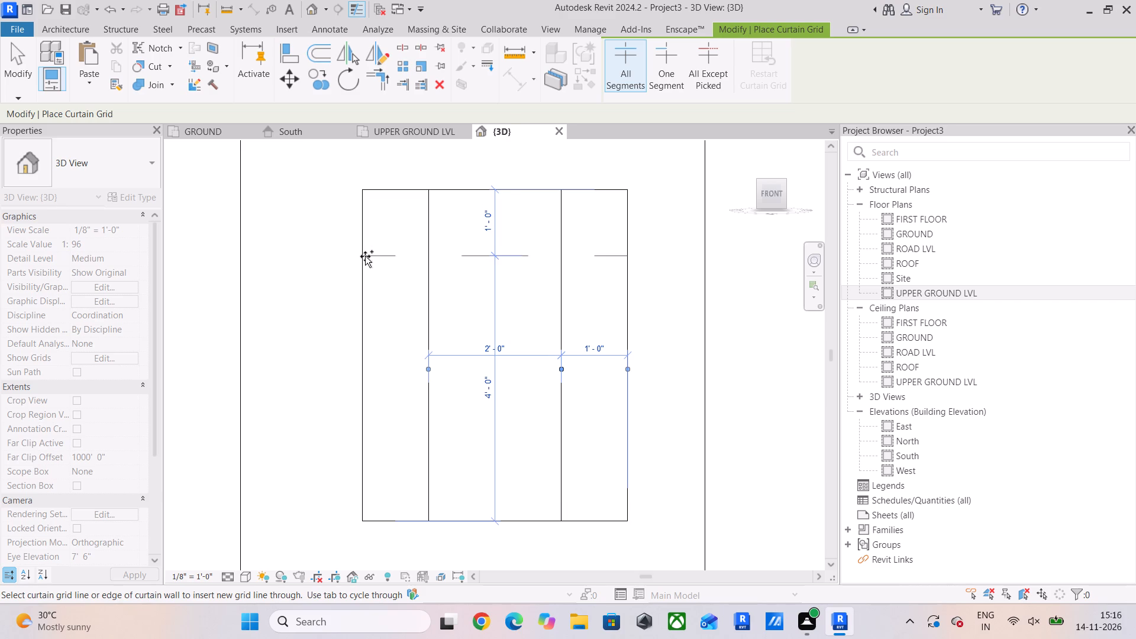
click(365, 256)
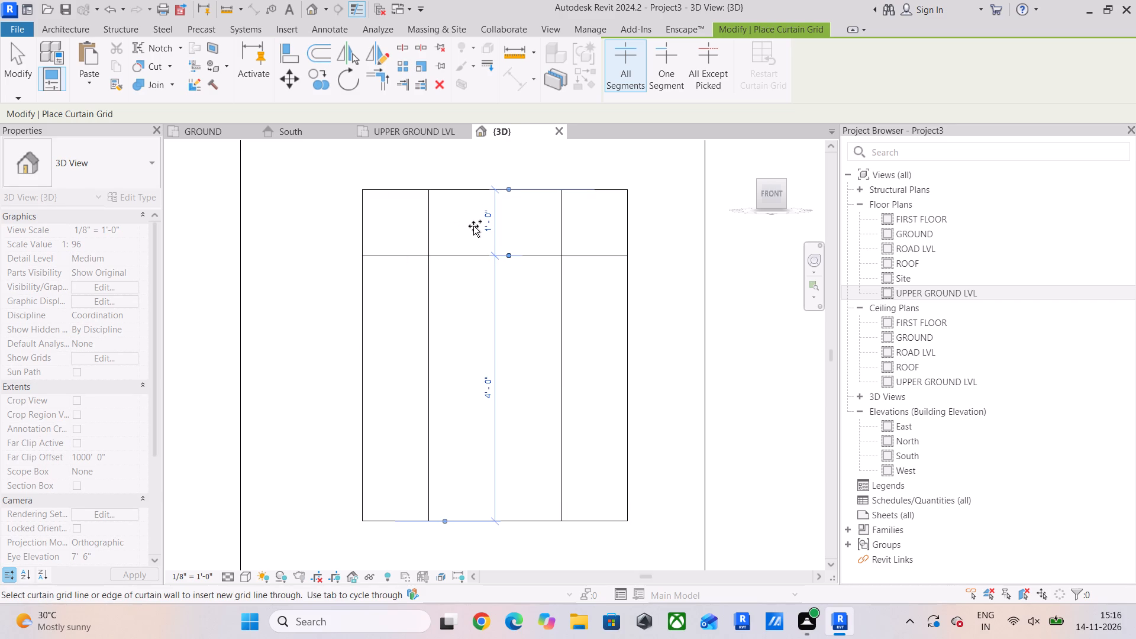
key(Escape)
key(Escape)
For the 2.5" x 5" rectangular mullion type's material, create a new material named 0 BLACK.
click(435, 64)
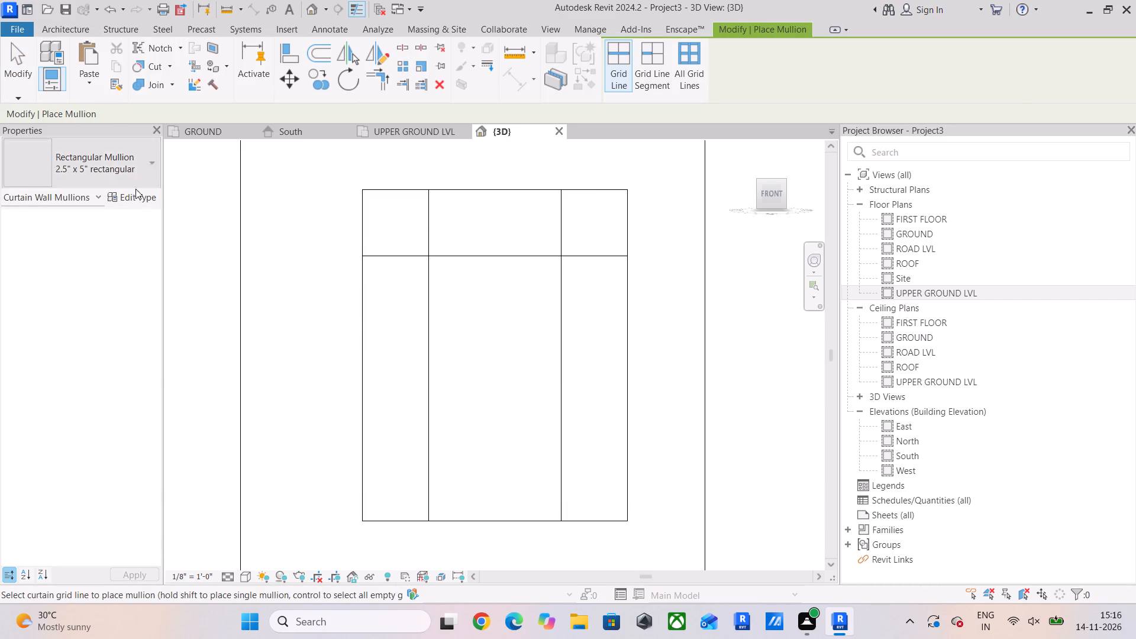
click(147, 168)
scroll(59, 290, down, 1)
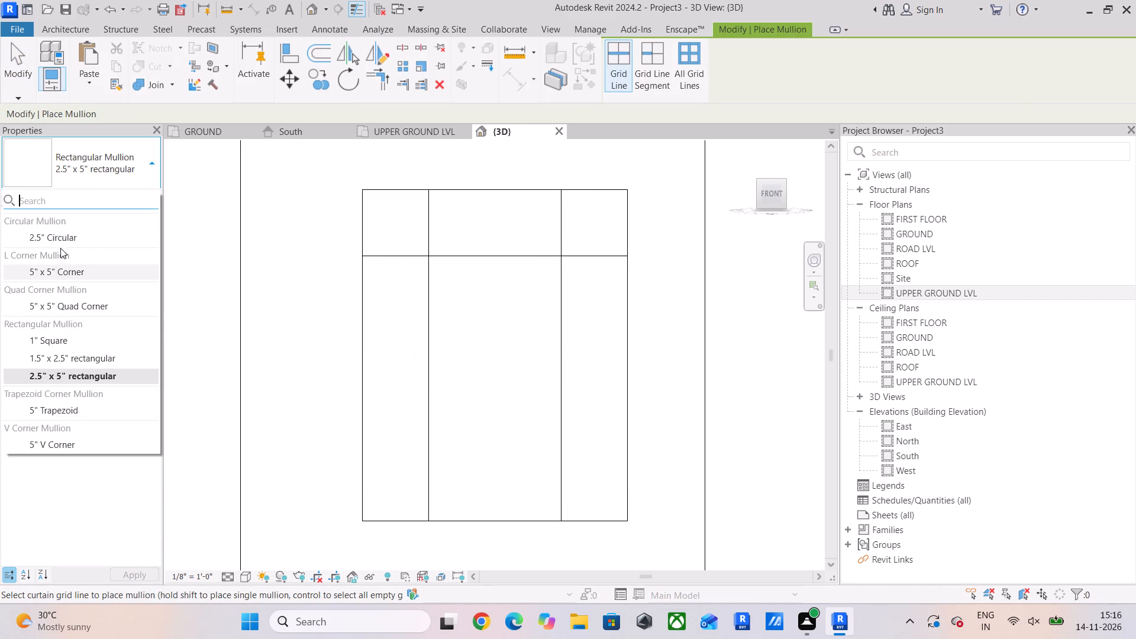
click(99, 373)
click(135, 200)
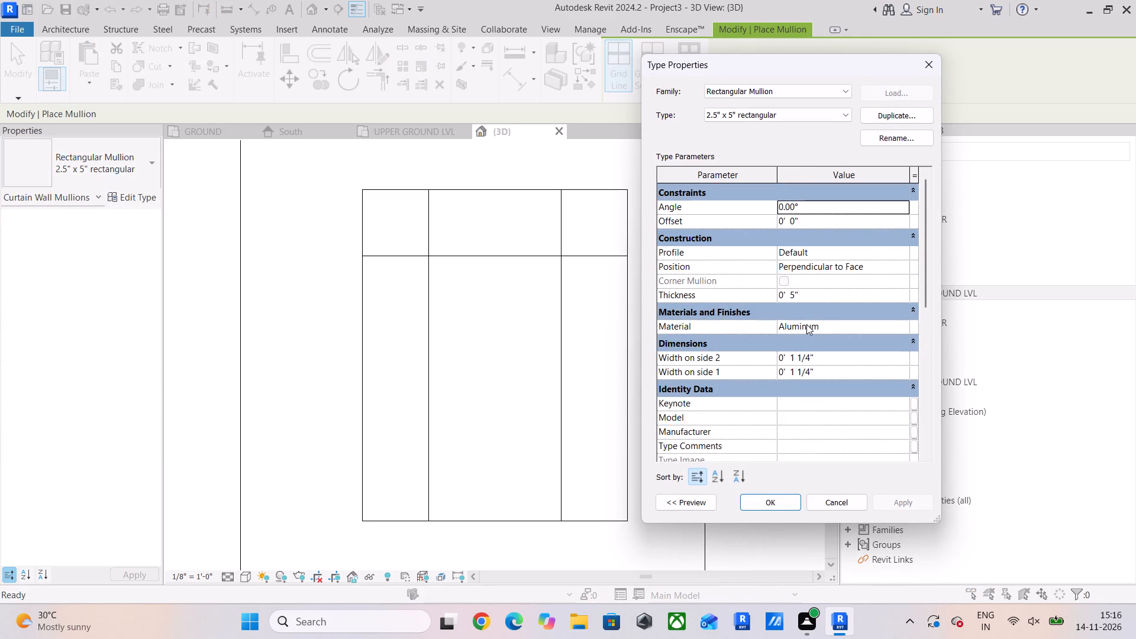
click(906, 327)
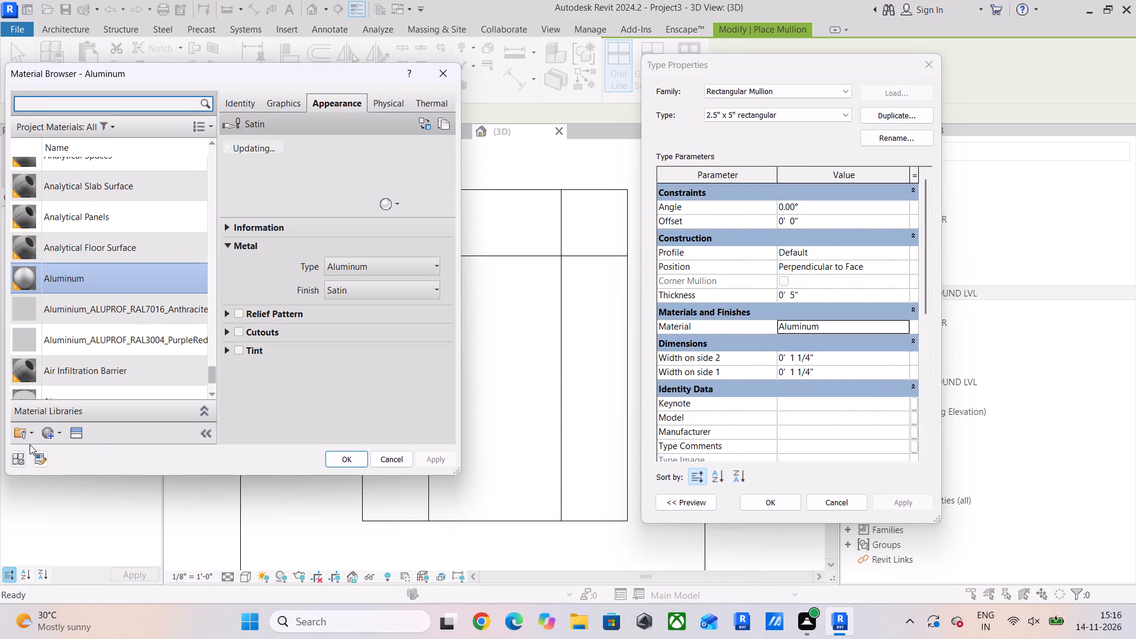
click(46, 430)
click(126, 449)
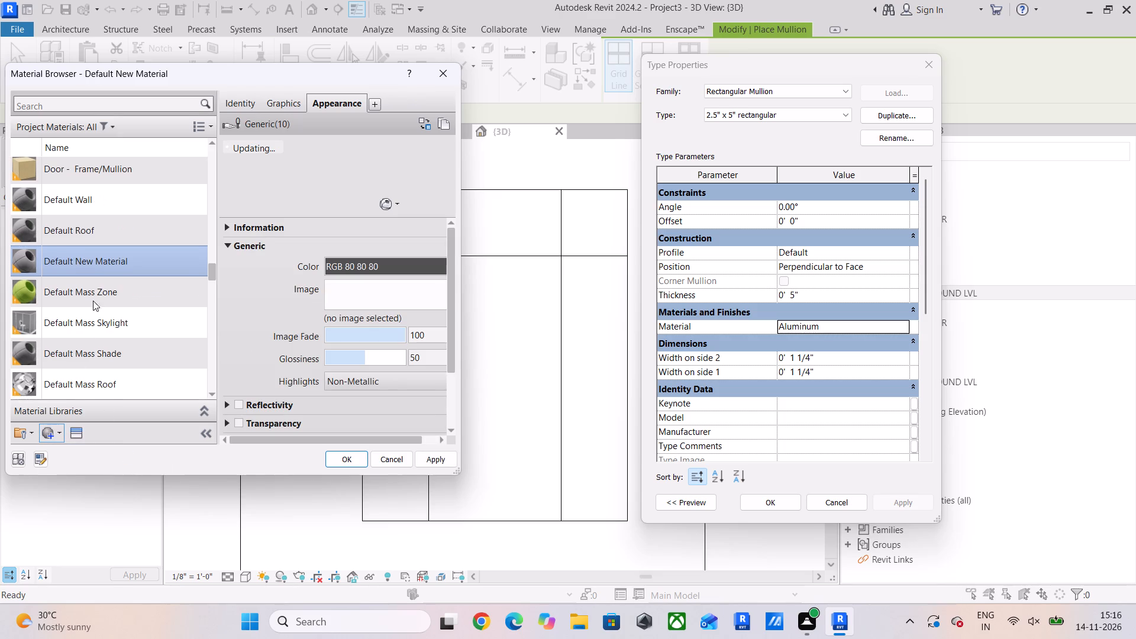
right_click(78, 254)
click(123, 263)
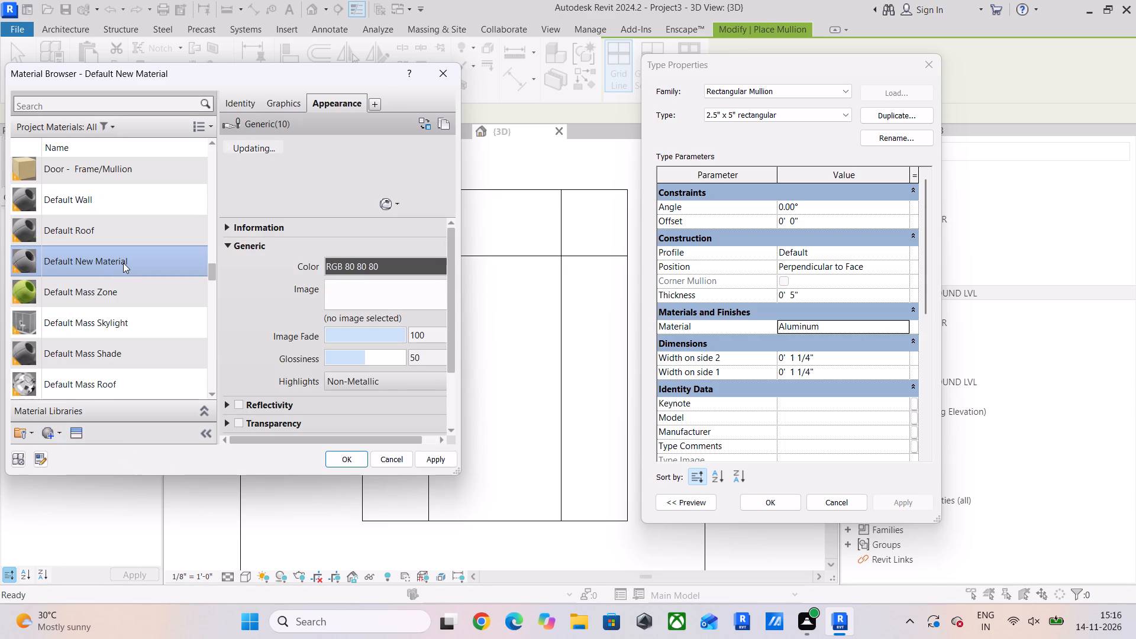
right_click(123, 263)
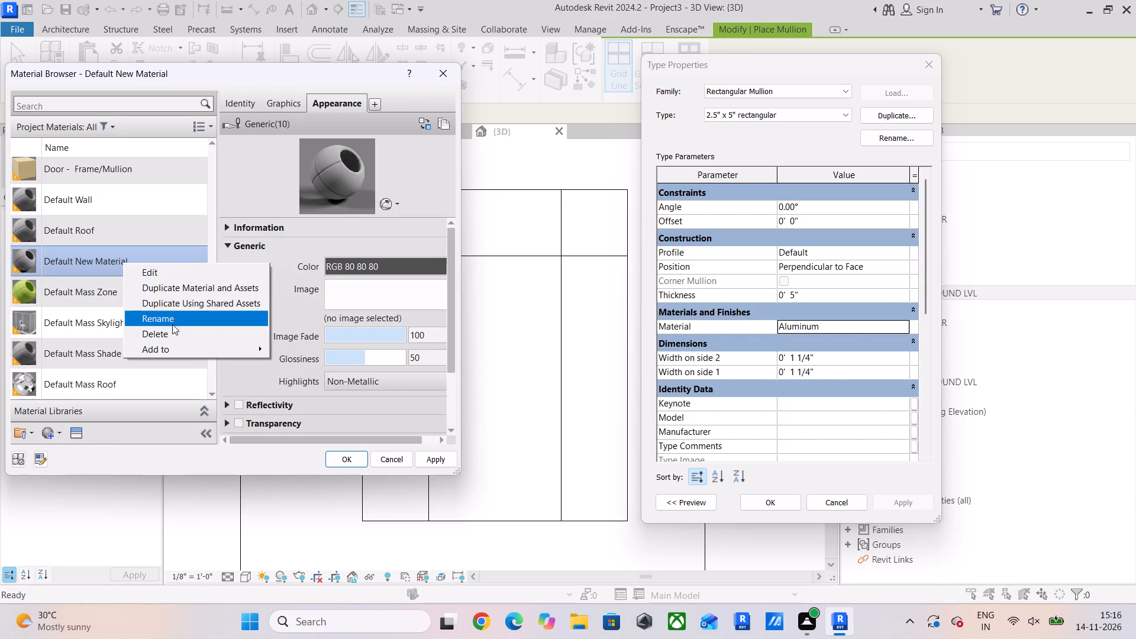
click(172, 324)
text(0)
key(space)
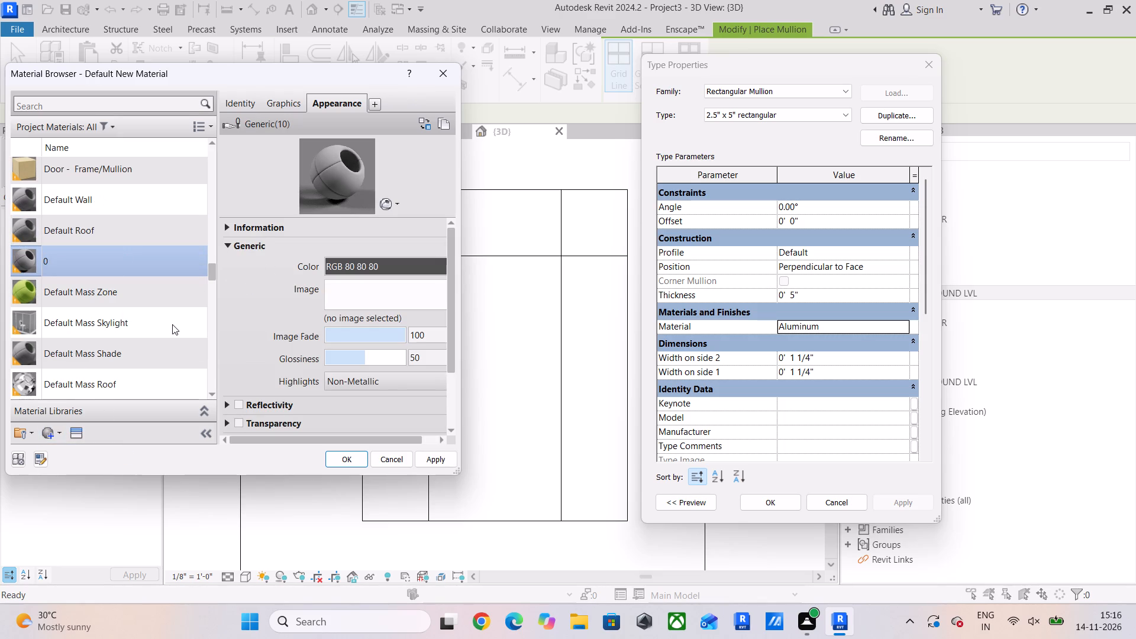
text(BLACK)
key(Return)
Set the 0 BLACK material's generic appearance color to black, RGB 0 0 0.
drag(422, 257, 419, 262)
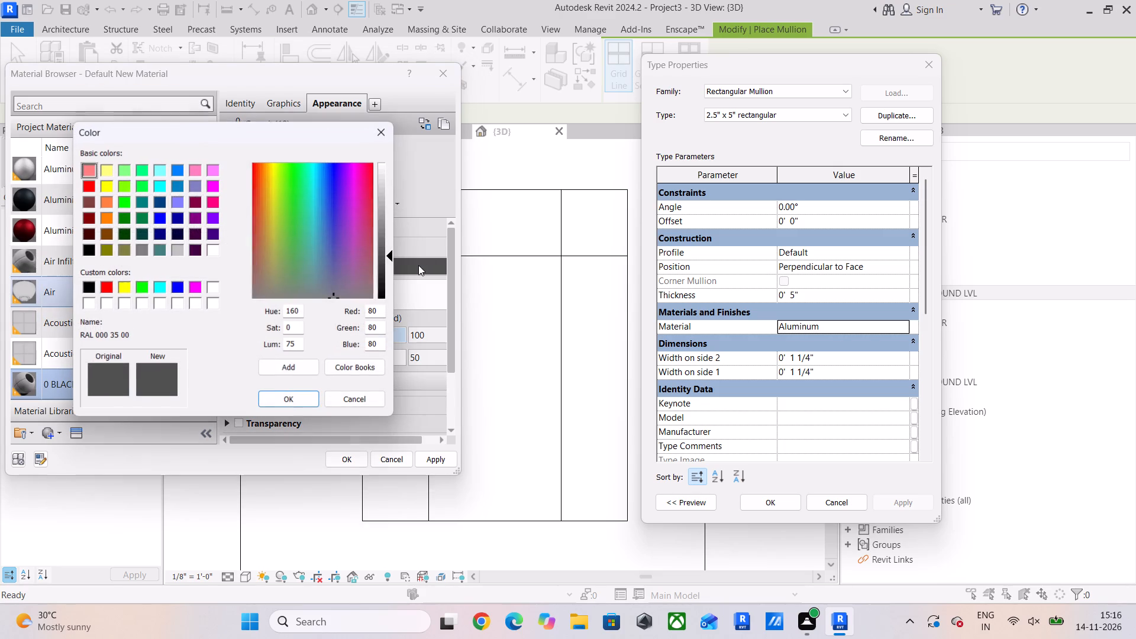
click(88, 285)
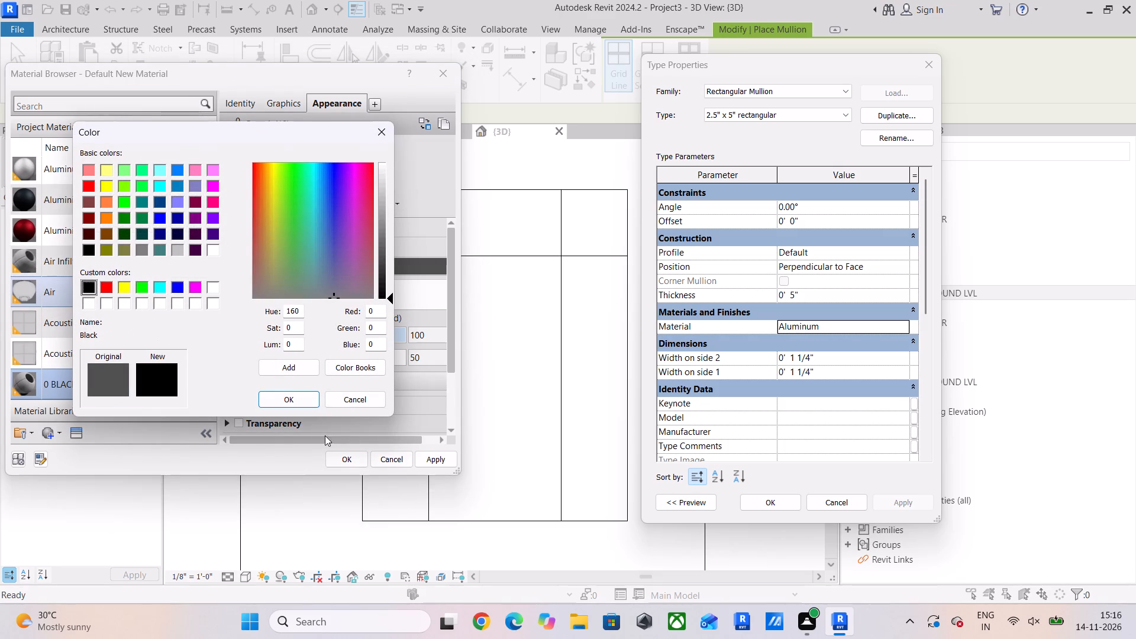
click(290, 396)
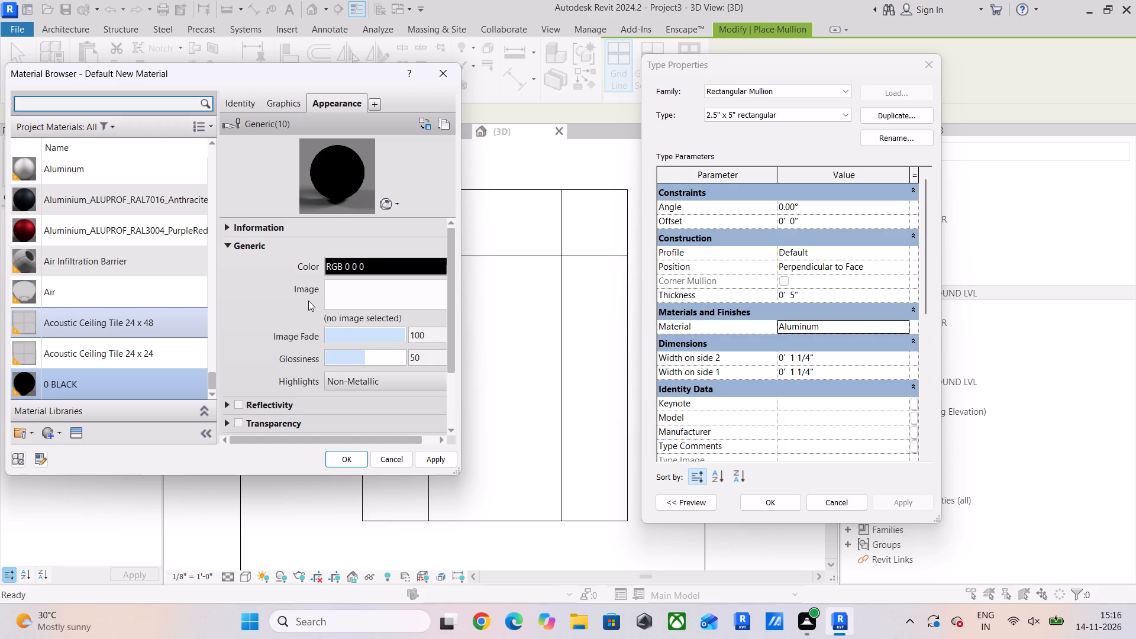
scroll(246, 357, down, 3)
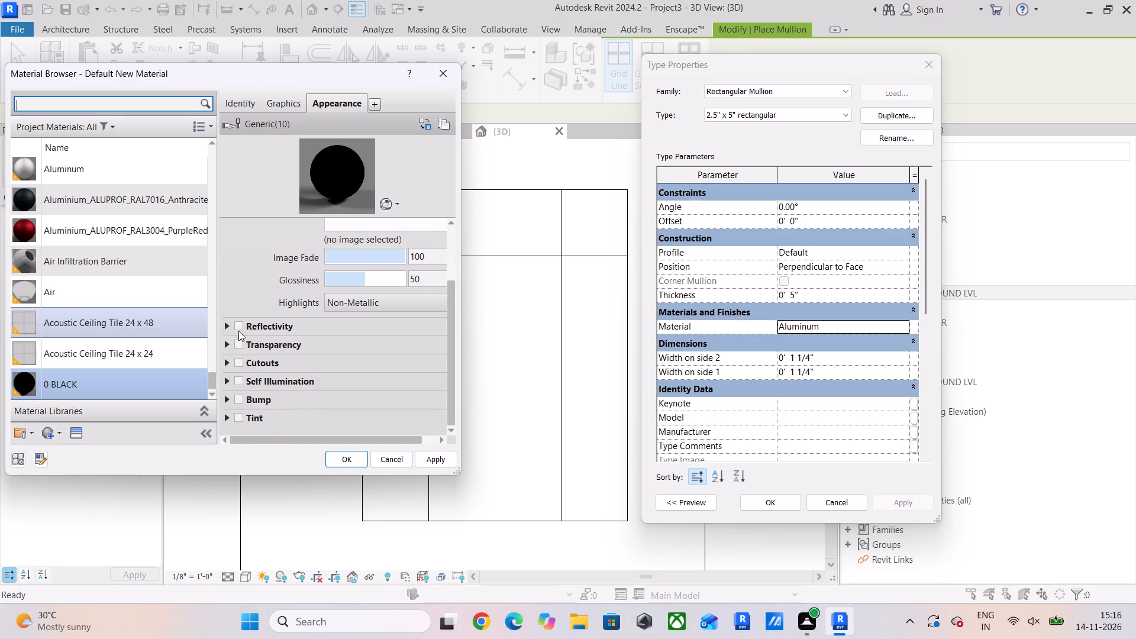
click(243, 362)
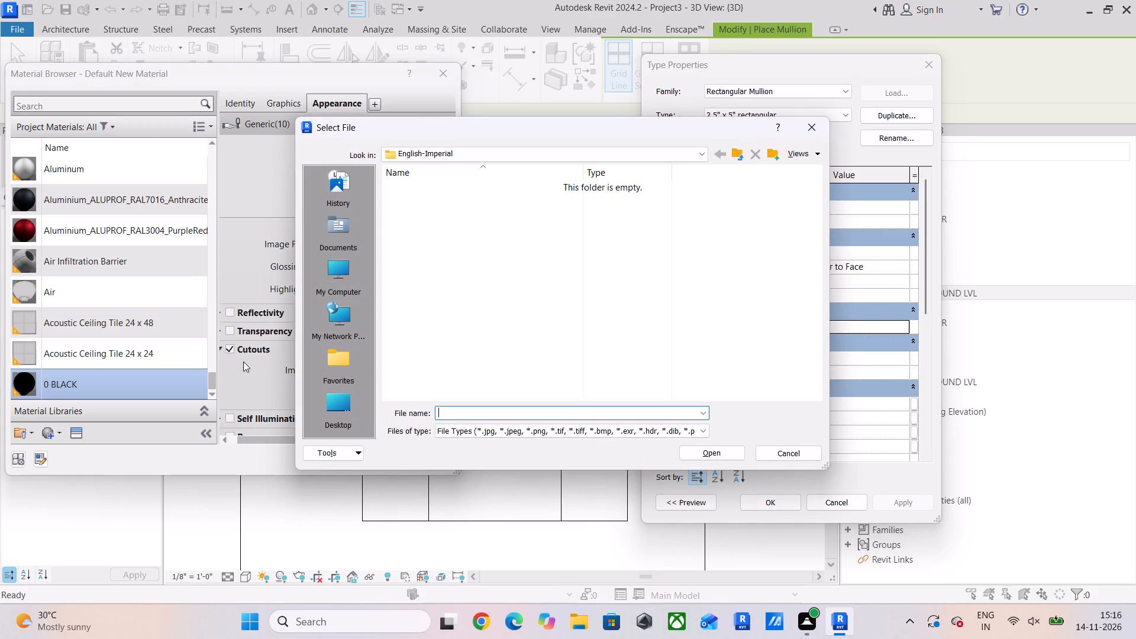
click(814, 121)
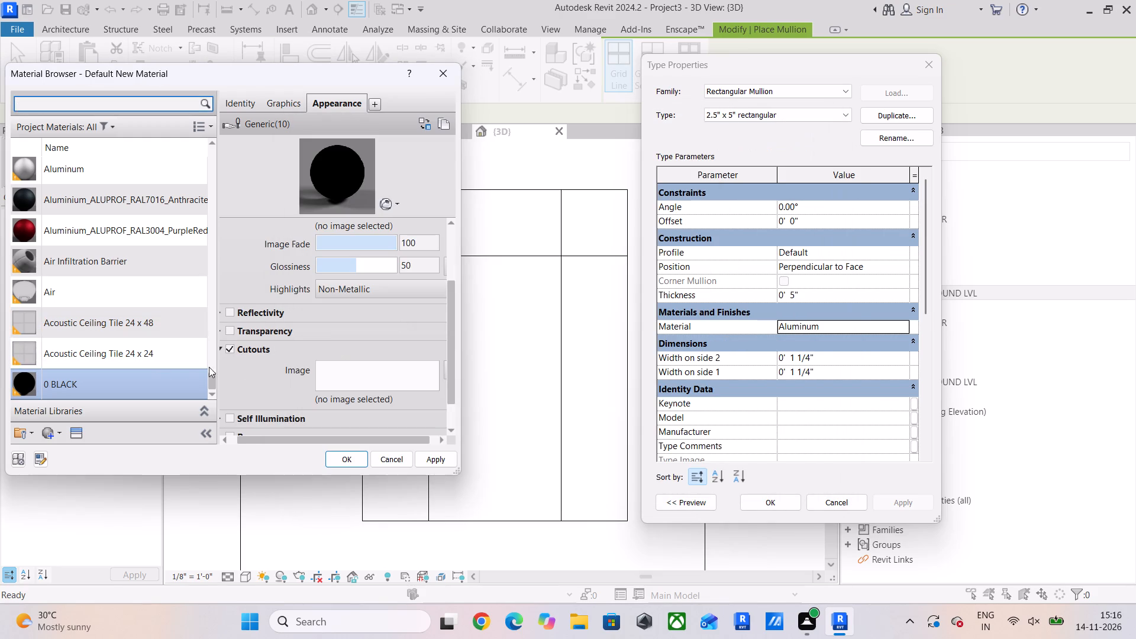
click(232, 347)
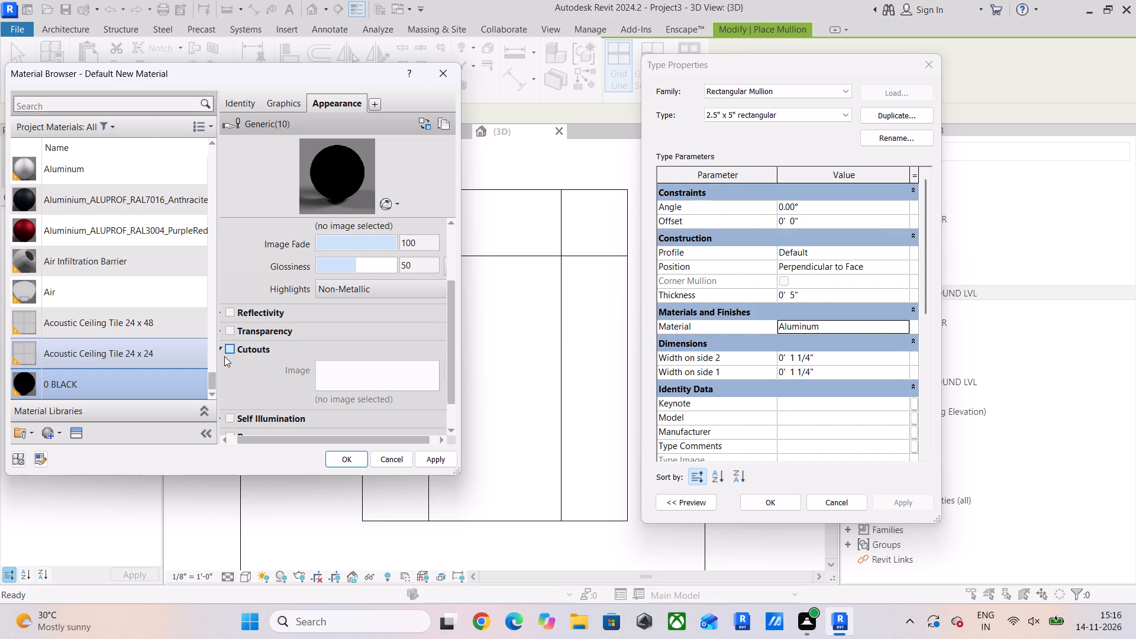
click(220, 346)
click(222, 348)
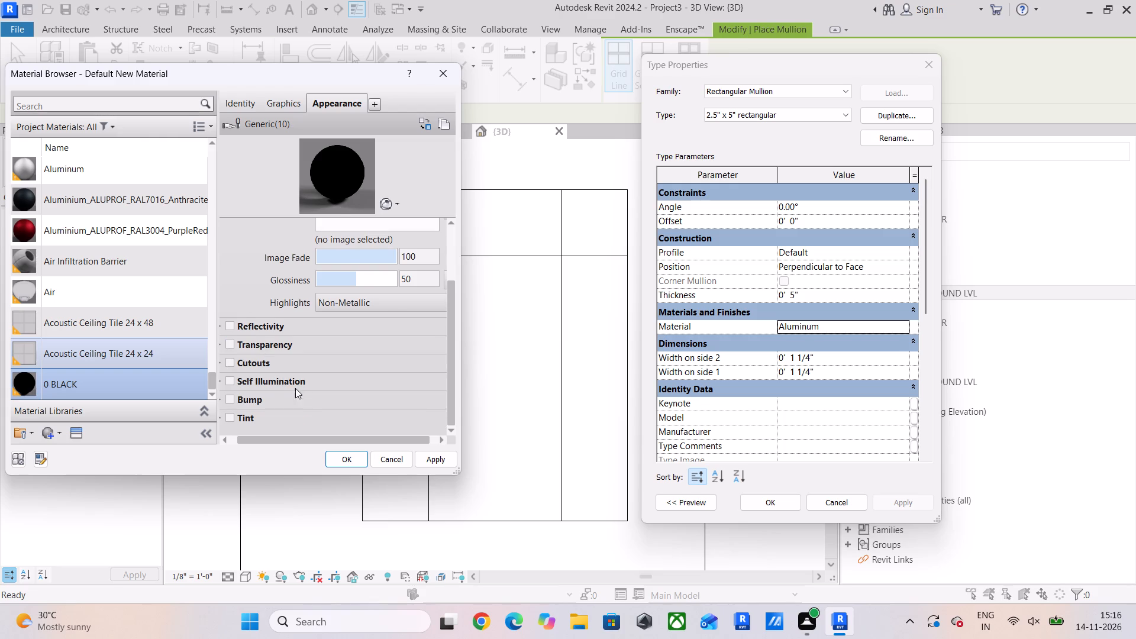
Enable Self Illumination for the 0 BLACK material with a black filter color, RGB 0 0 0.
scroll(271, 380, down, 3)
click(233, 379)
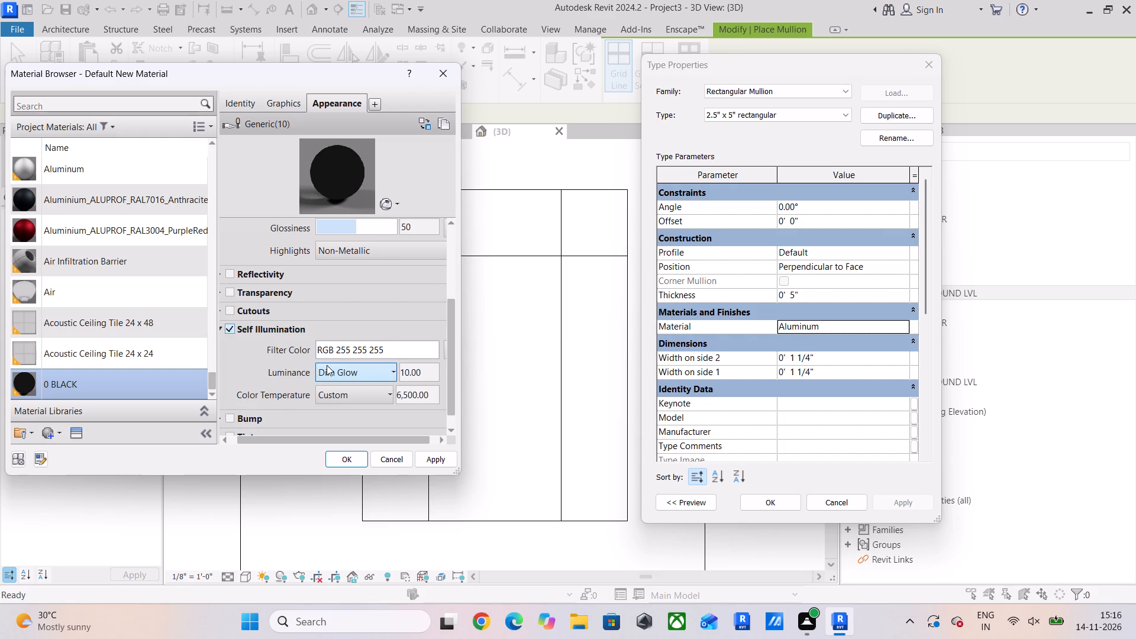
click(427, 349)
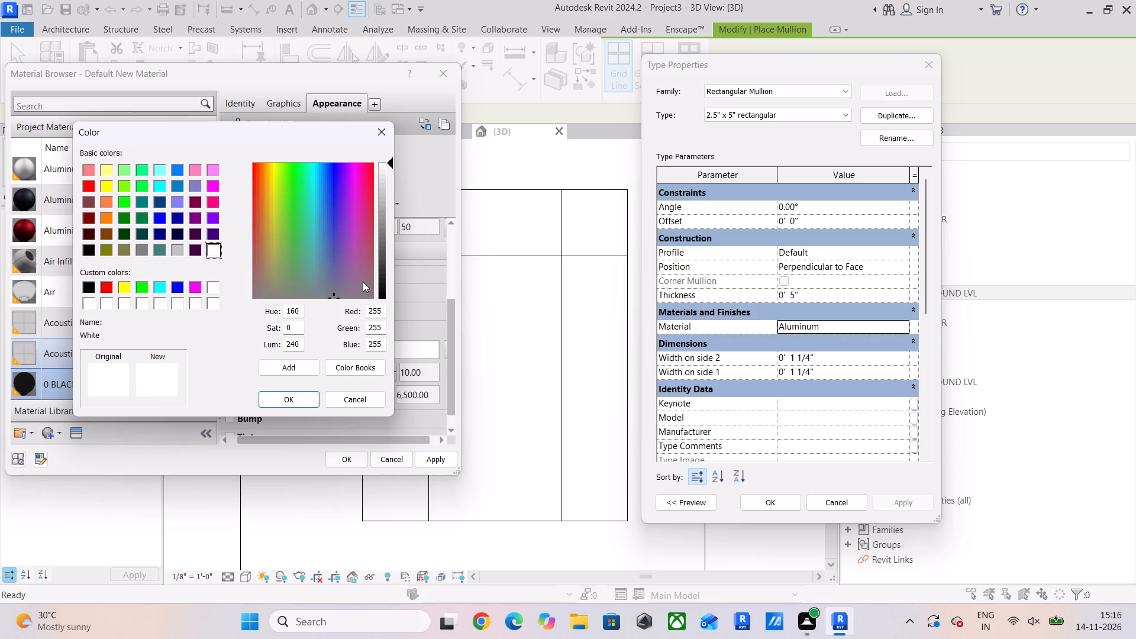
click(88, 285)
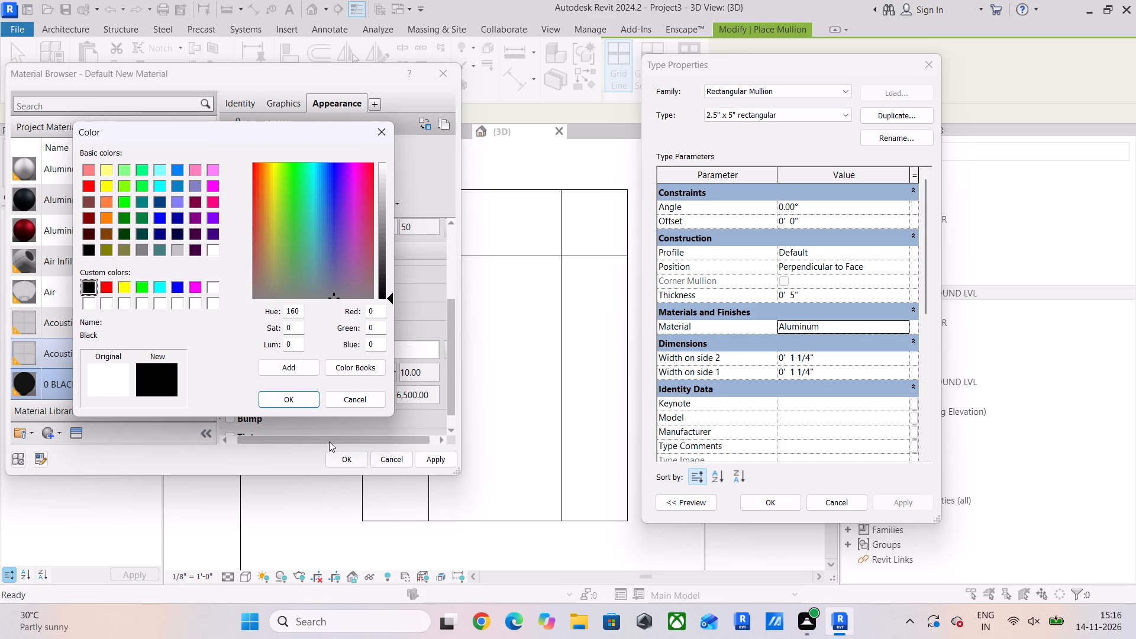
click(292, 406)
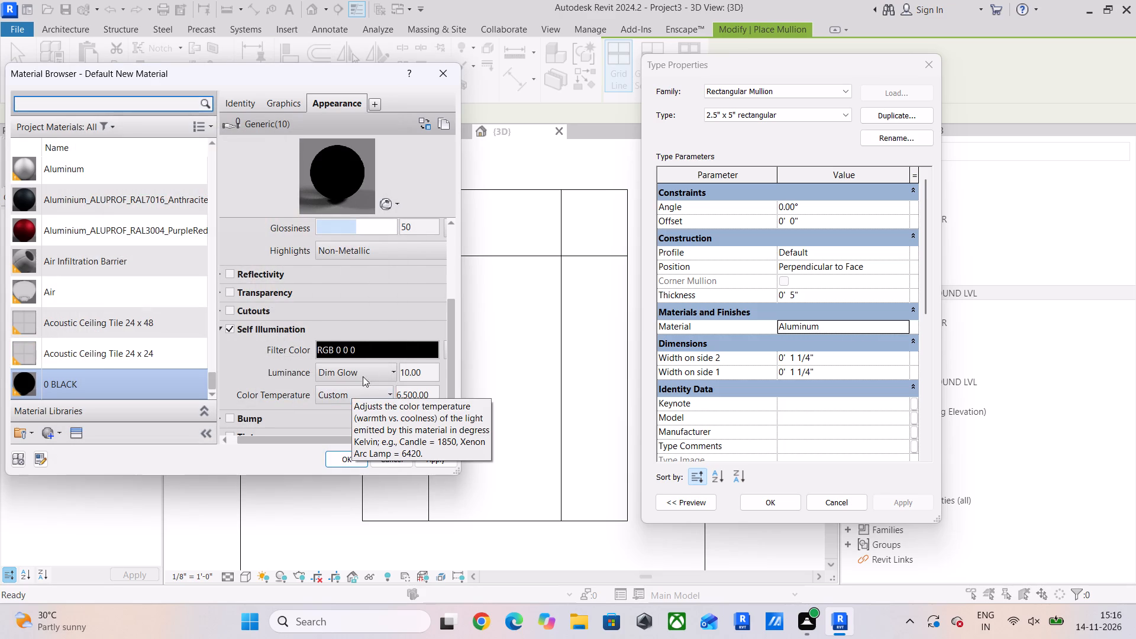
Enable Tint for the 0 BLACK material with a grey tint color of RGB 160 160 160.
scroll(251, 350, down, 4)
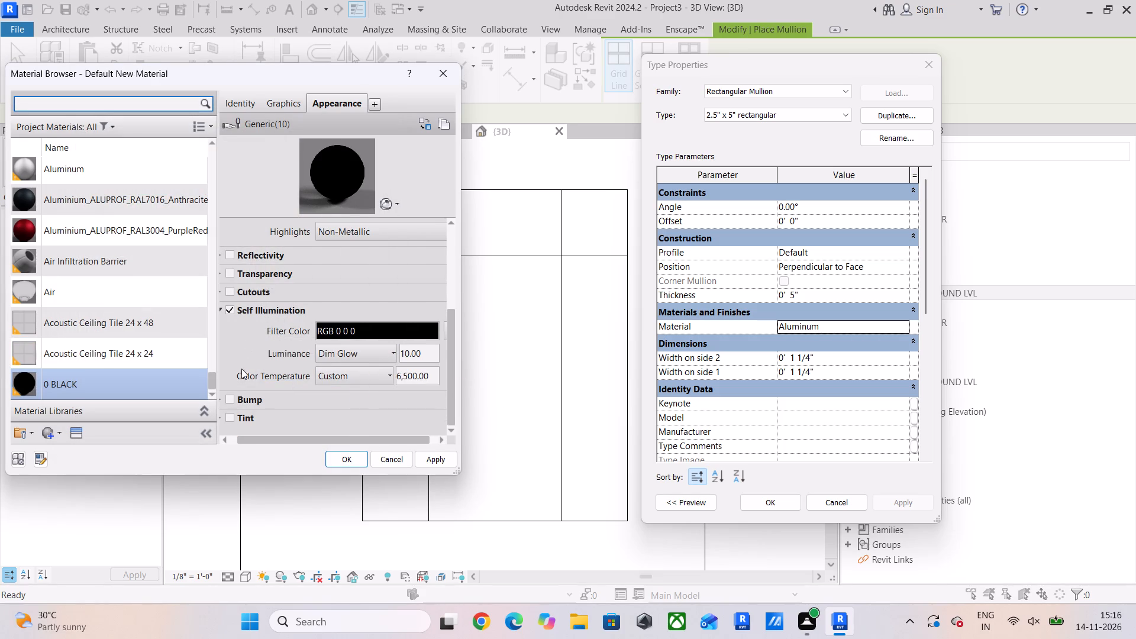
click(231, 418)
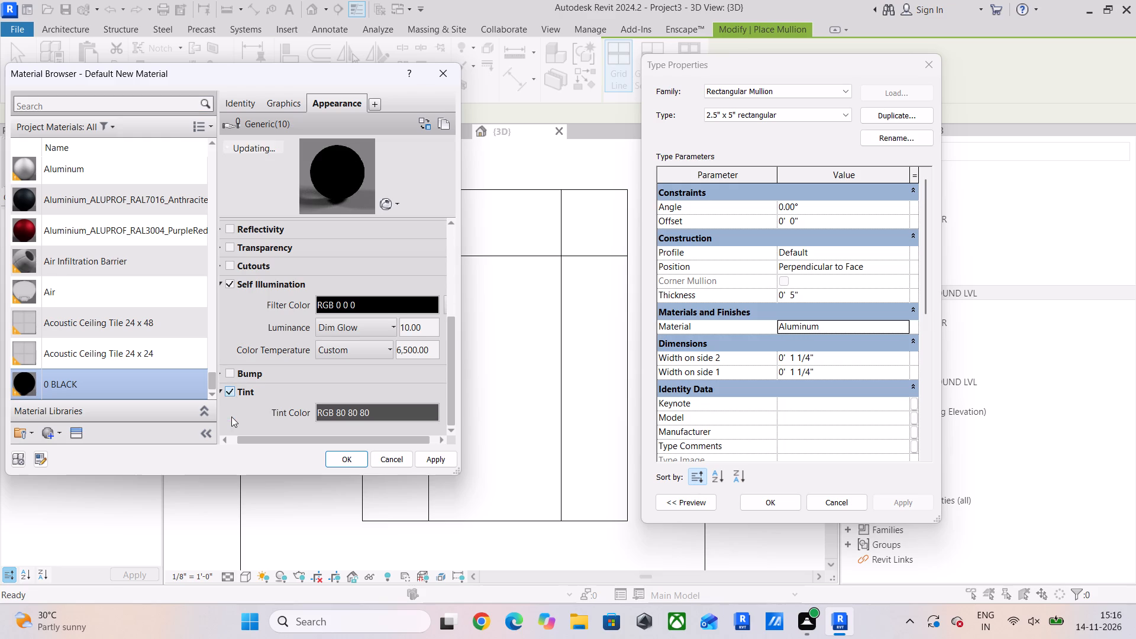
click(388, 410)
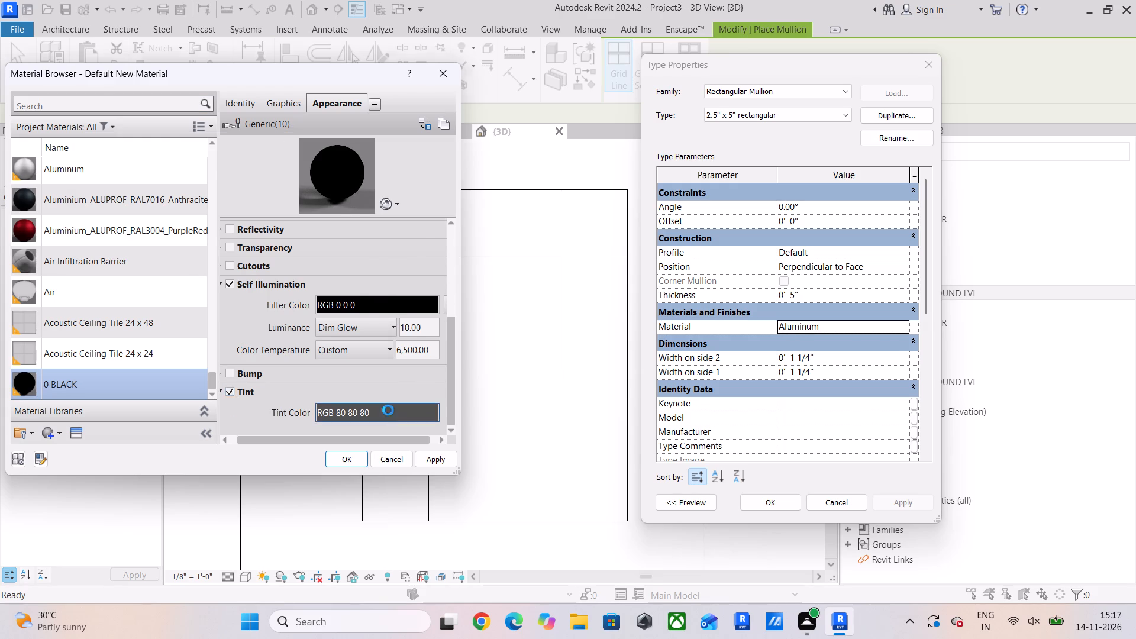
click(90, 285)
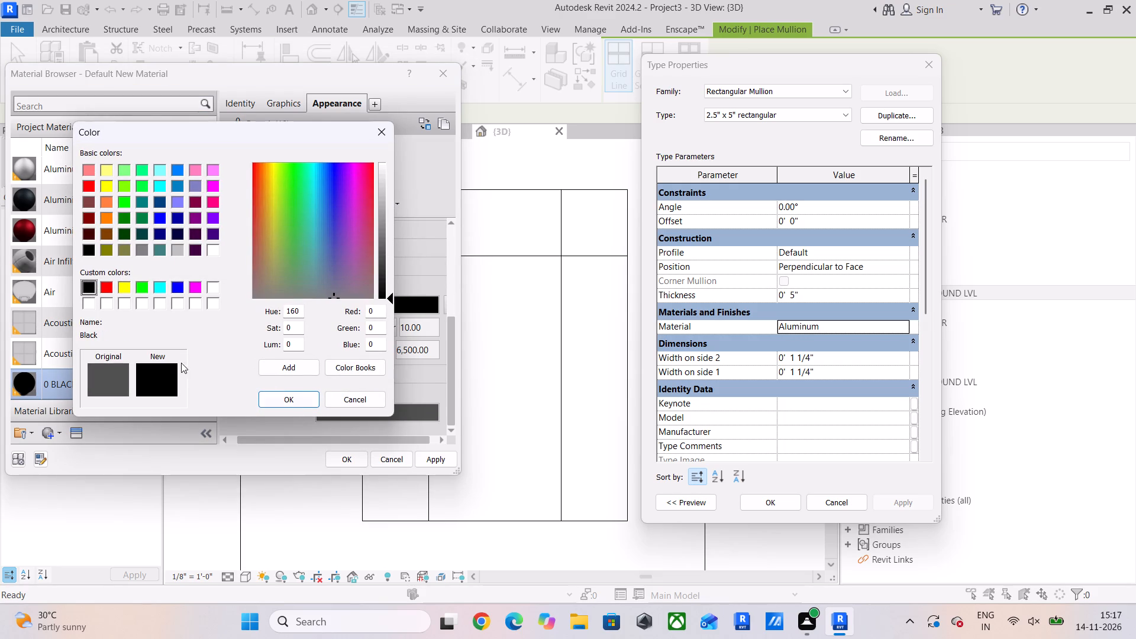
click(382, 213)
click(292, 405)
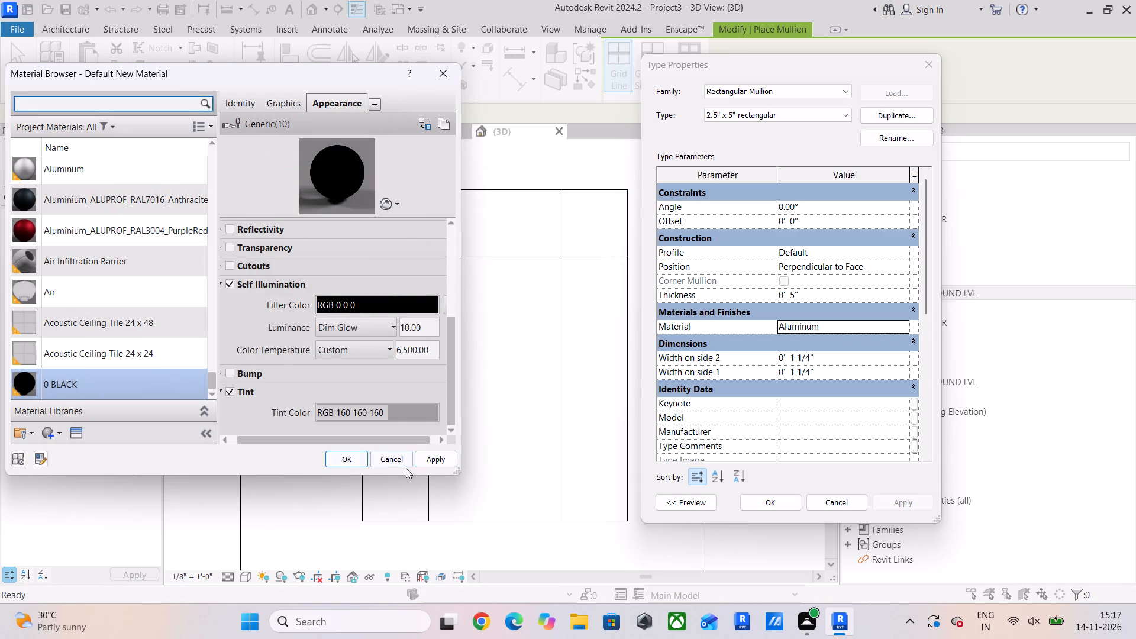
Assign the 0 BLACK material to the 2.5" x 5" rectangular mullion type.
click(430, 459)
click(338, 457)
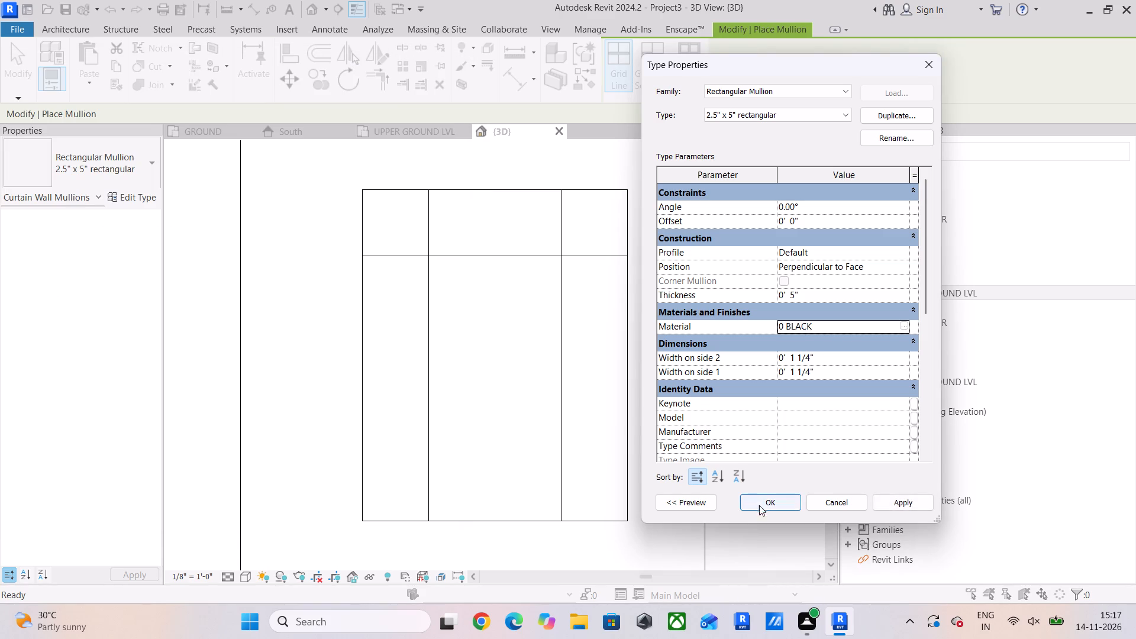
click(905, 506)
click(769, 507)
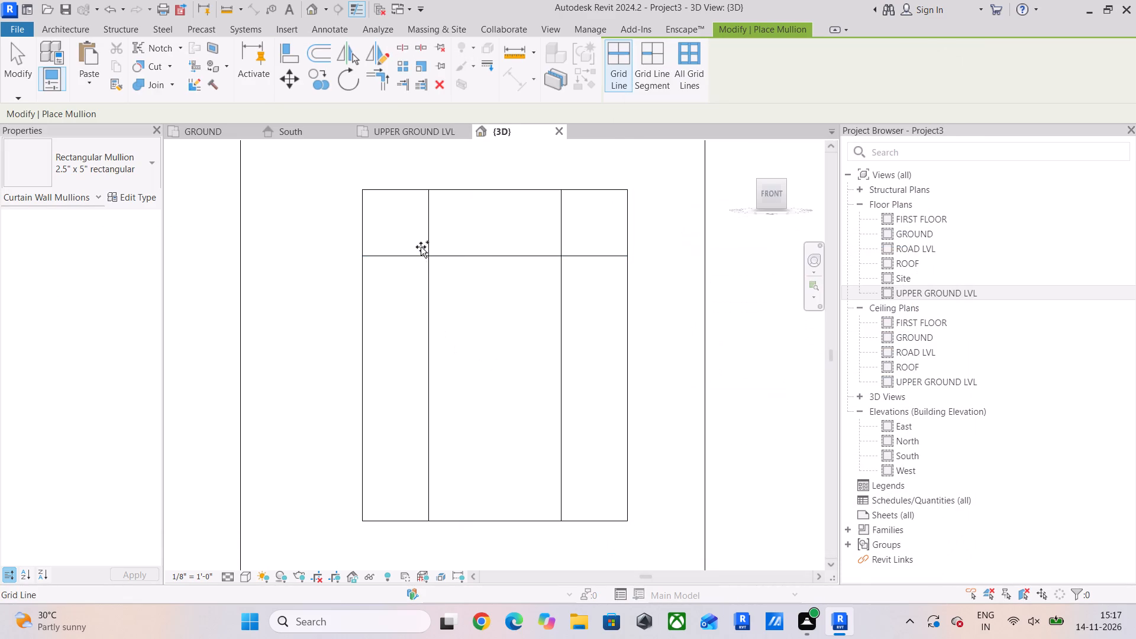
Place 2.5" x 5" rectangular mullions along all four outer edges of the curtain wall.
drag(362, 320, 368, 318)
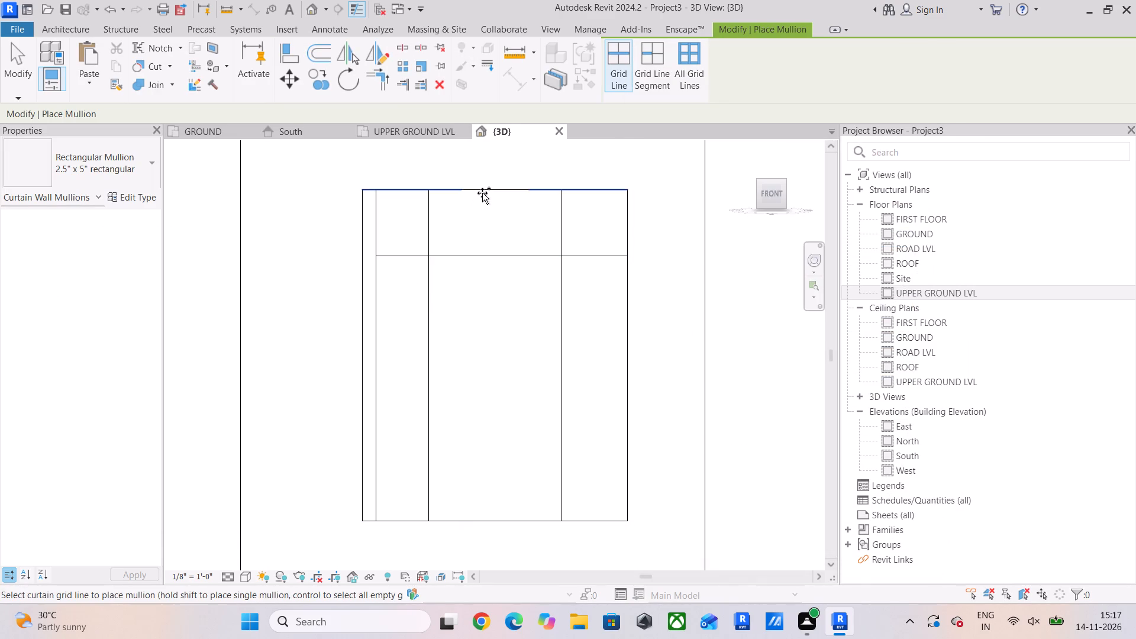
click(482, 193)
click(625, 310)
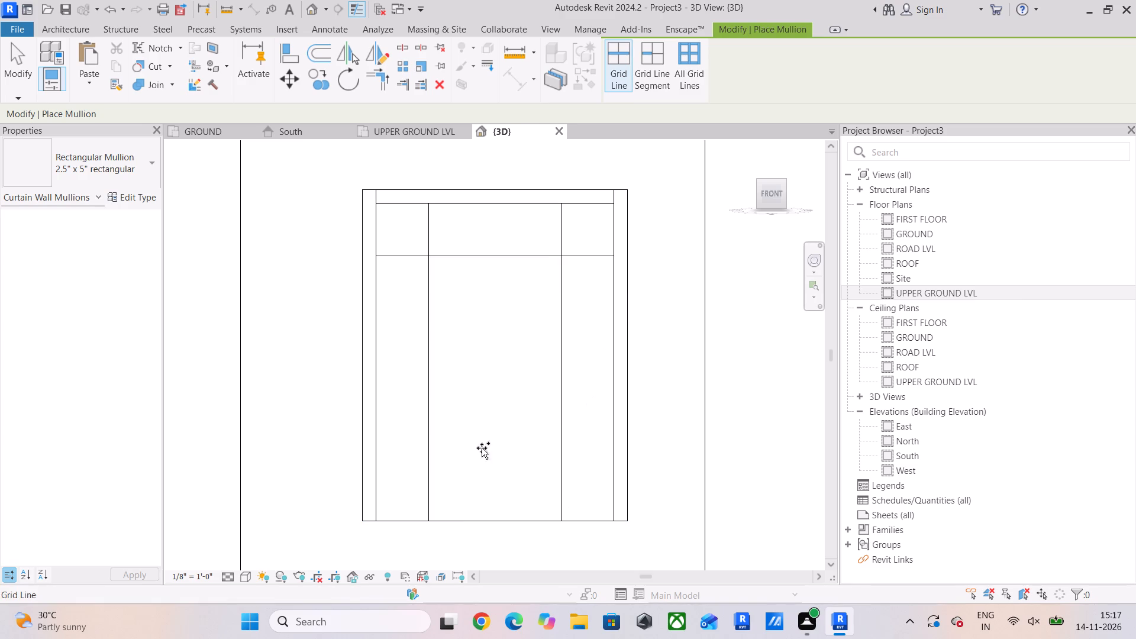
click(477, 524)
Assign the 0 BLACK material to the 1.5" x 2.5" rectangular mullion type.
click(135, 164)
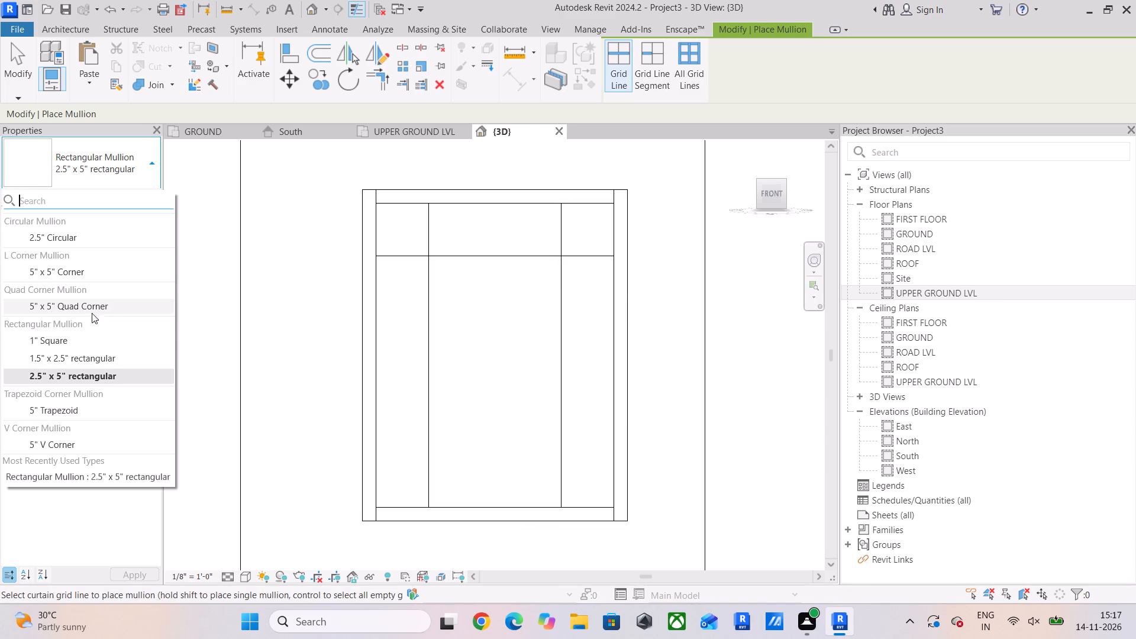
click(76, 360)
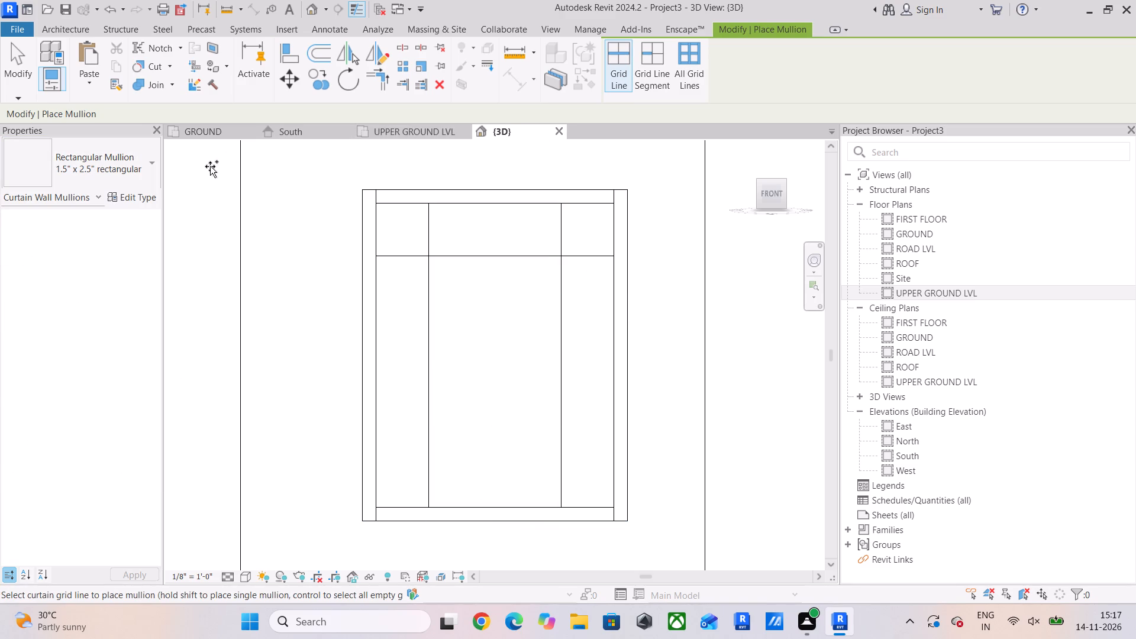
click(150, 192)
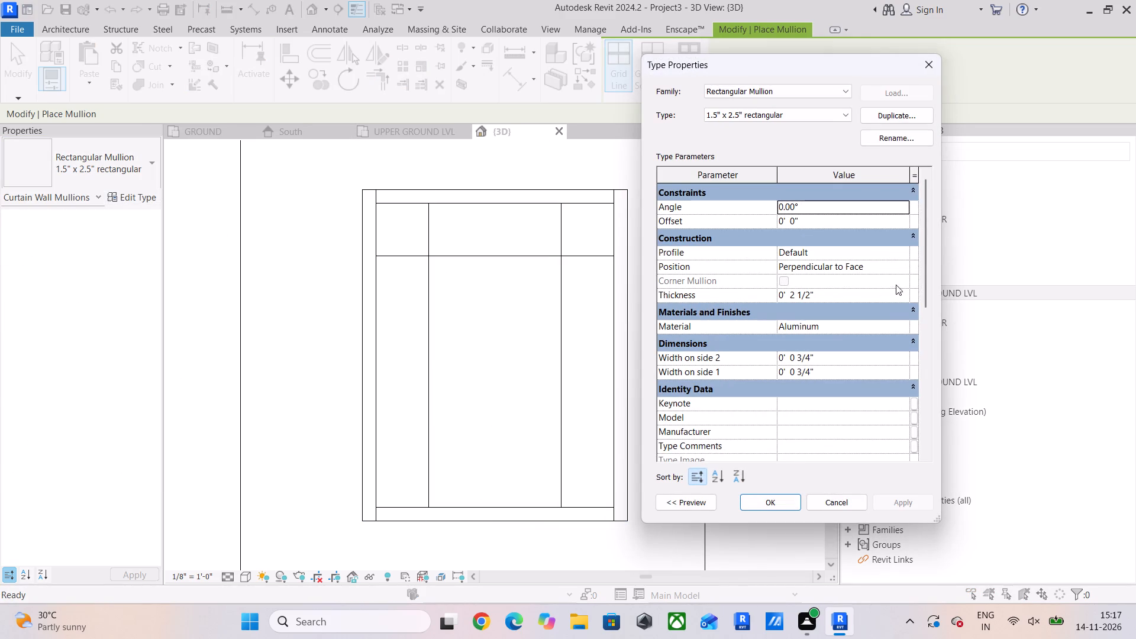
click(906, 326)
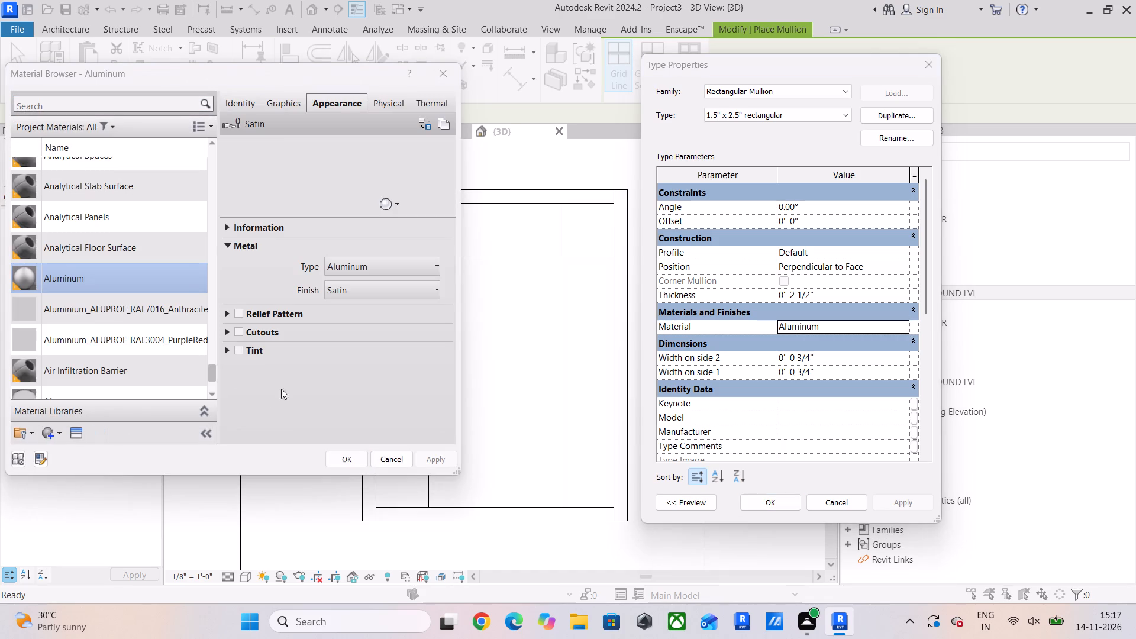
scroll(153, 356, down, 8)
click(142, 397)
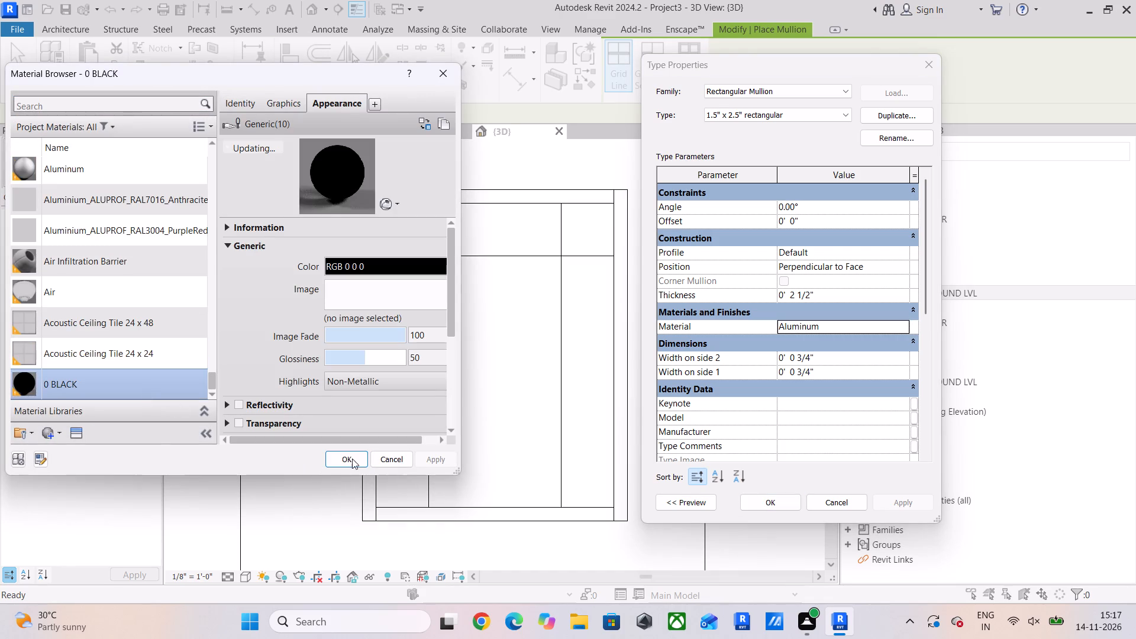
click(352, 457)
click(779, 504)
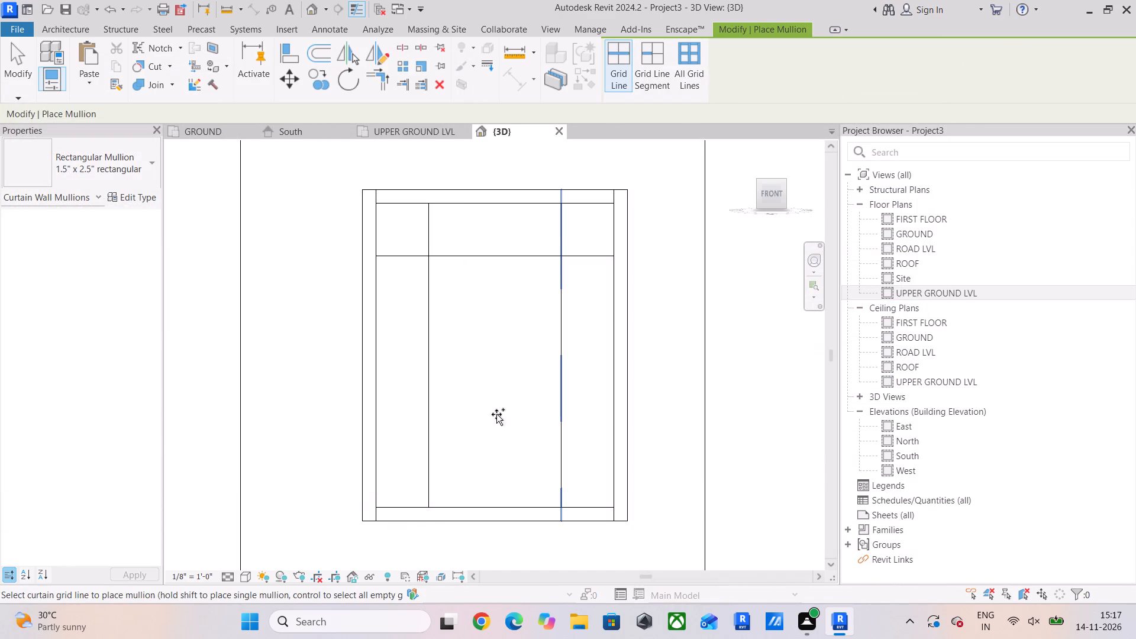
Place 1.5" x 2.5" rectangular mullions on the two vertical and one horizontal inner grid lines of the curtain wall.
click(431, 347)
click(406, 261)
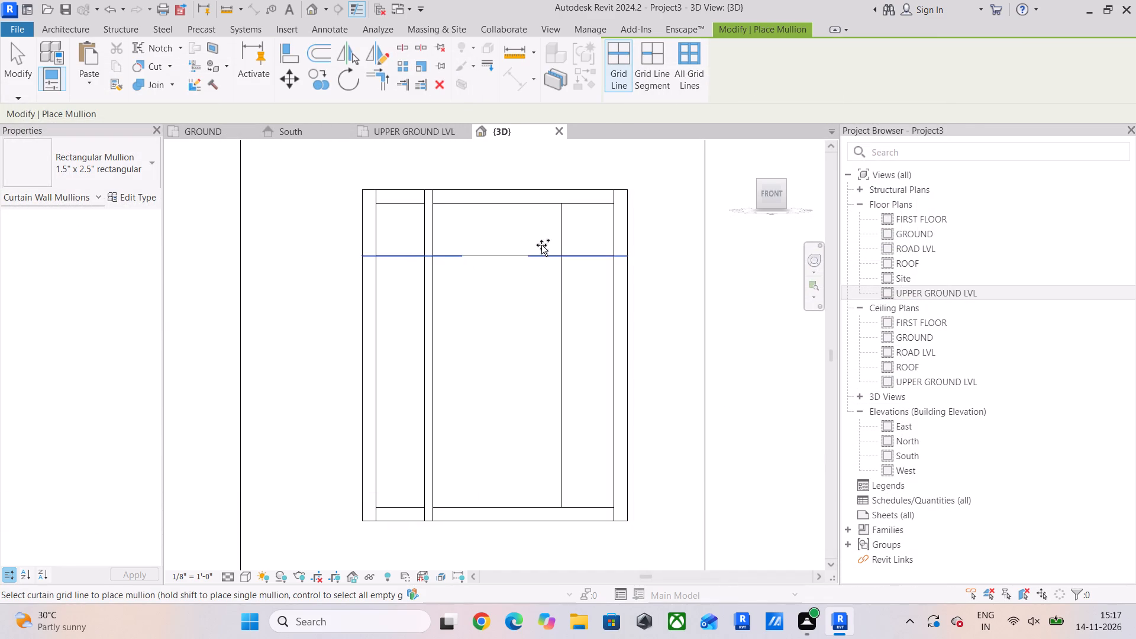
click(561, 236)
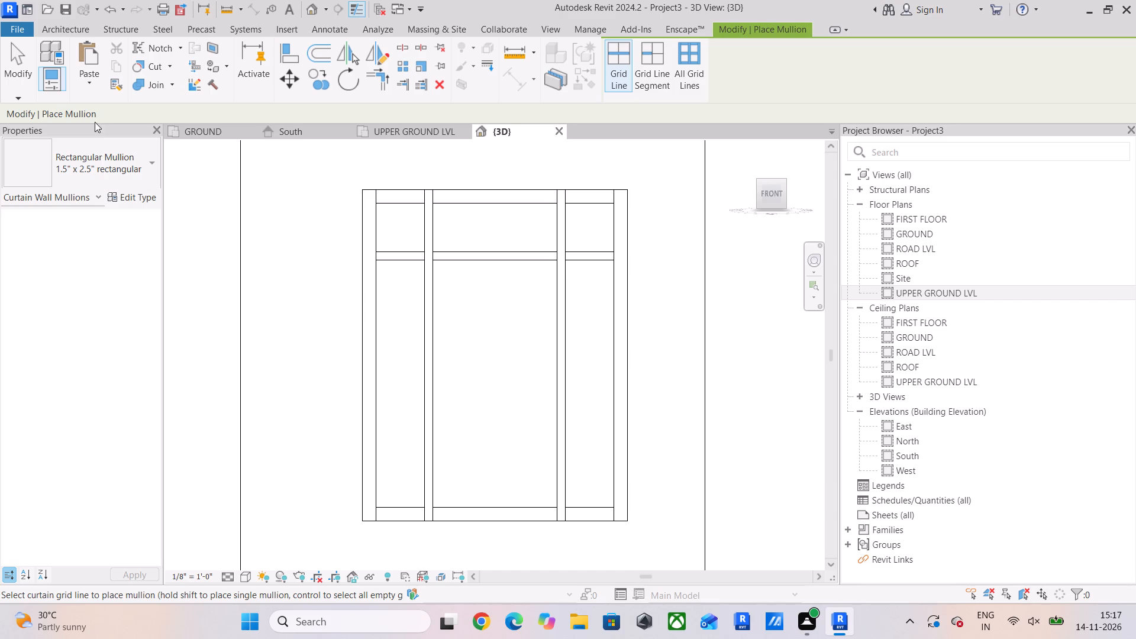
click(23, 67)
Set the 3D view's visual style to Realistic.
scroll(431, 305, down, 5)
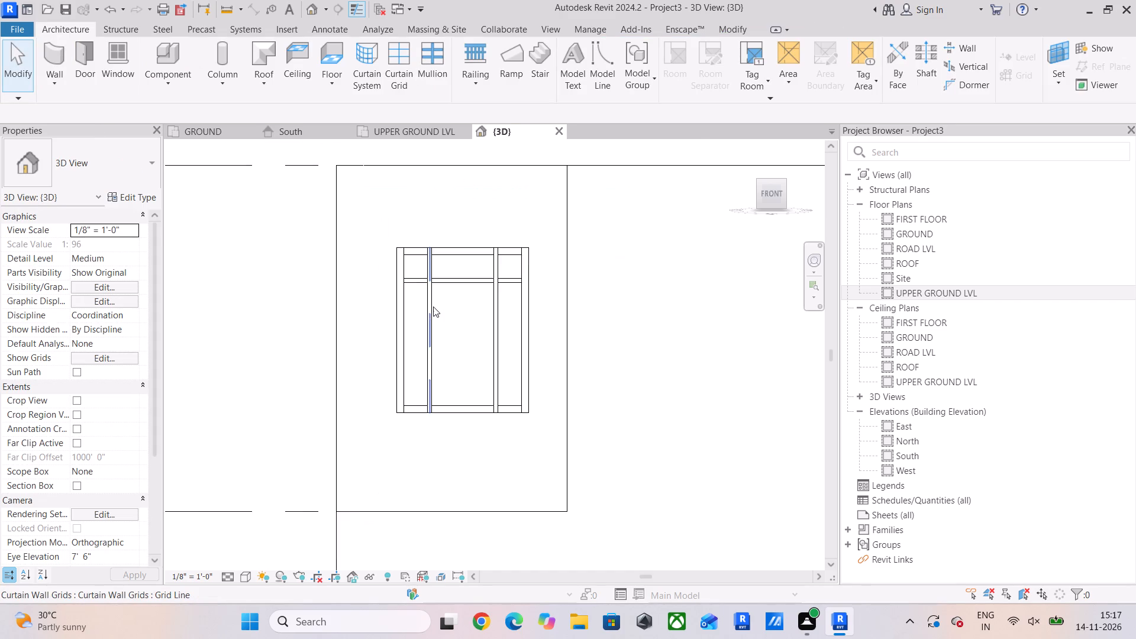
scroll(433, 306, down, 5)
shift+middle_drag(450, 372, 511, 417)
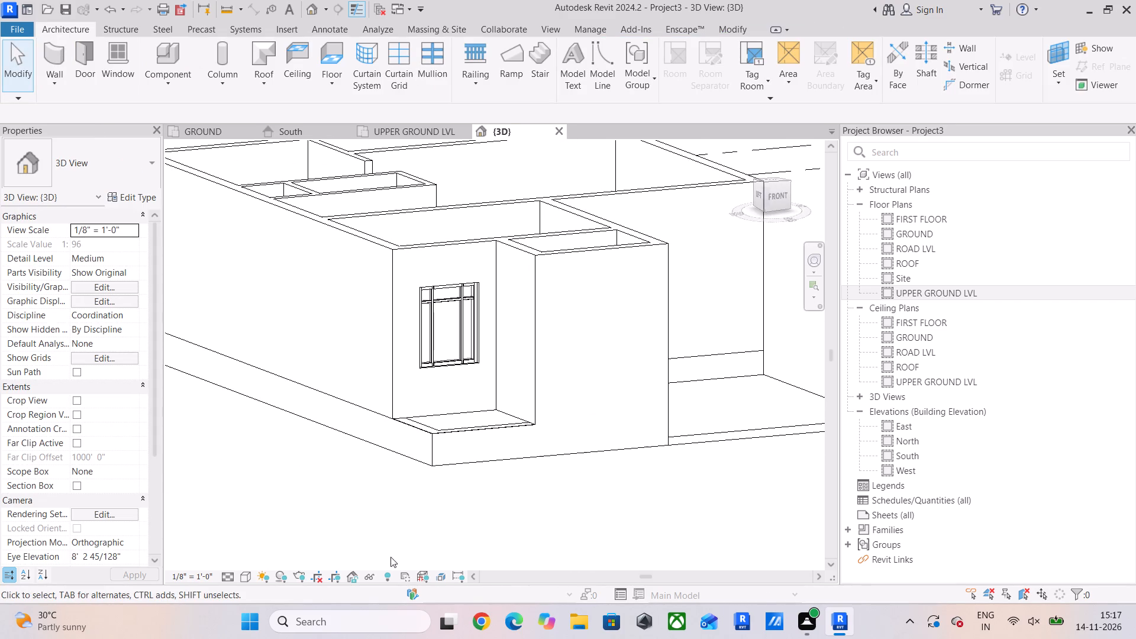
click(243, 576)
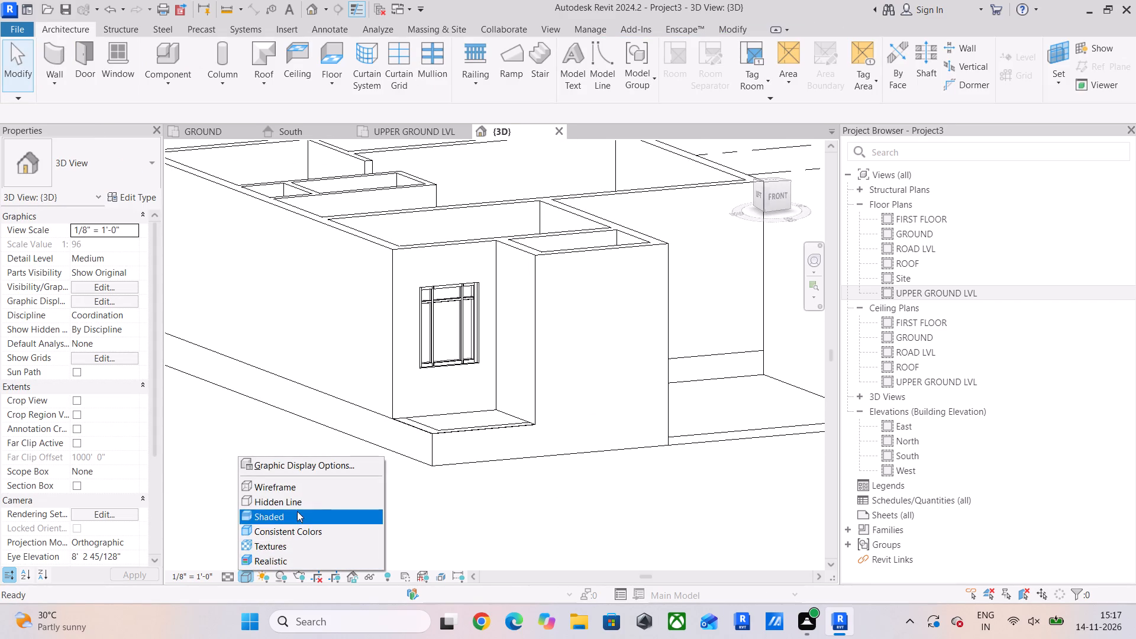
click(318, 499)
click(242, 580)
click(273, 554)
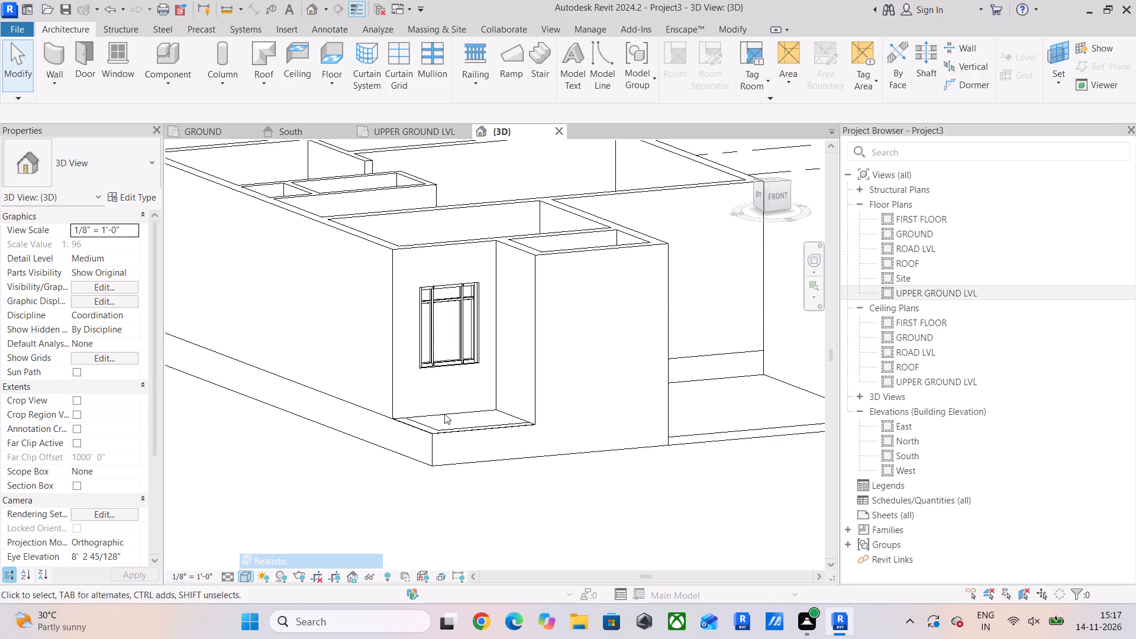
Examine the black-framed curtain-wall window up close and the whole house model from the front and side.
scroll(474, 314, up, 9)
shift+middle_drag(464, 353, 454, 353)
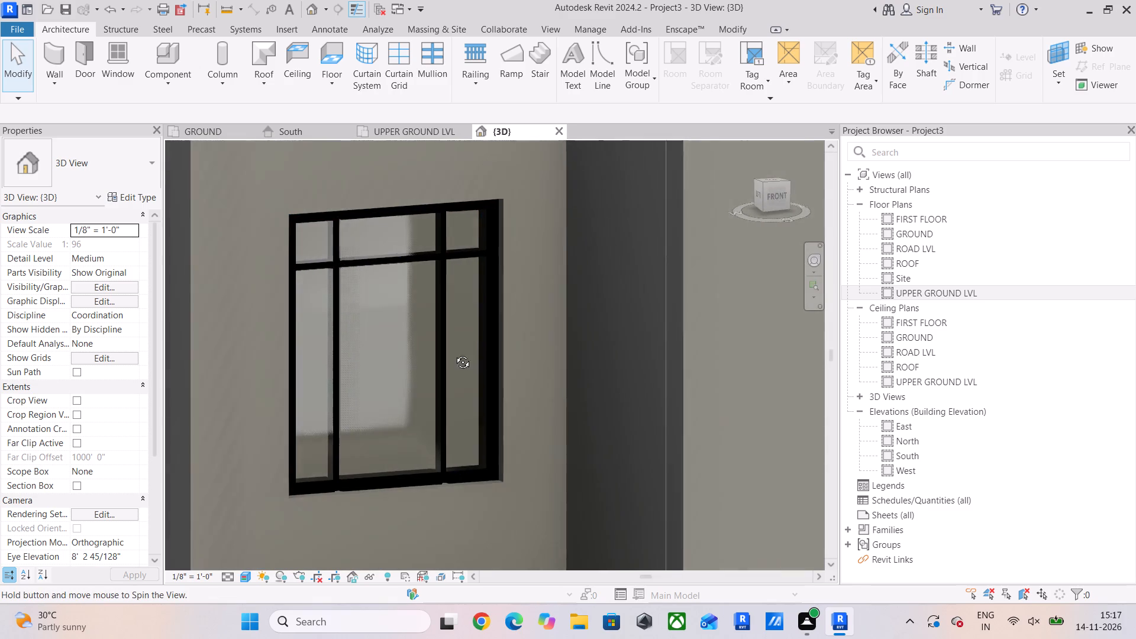
shift+middle_drag(454, 353, 453, 351)
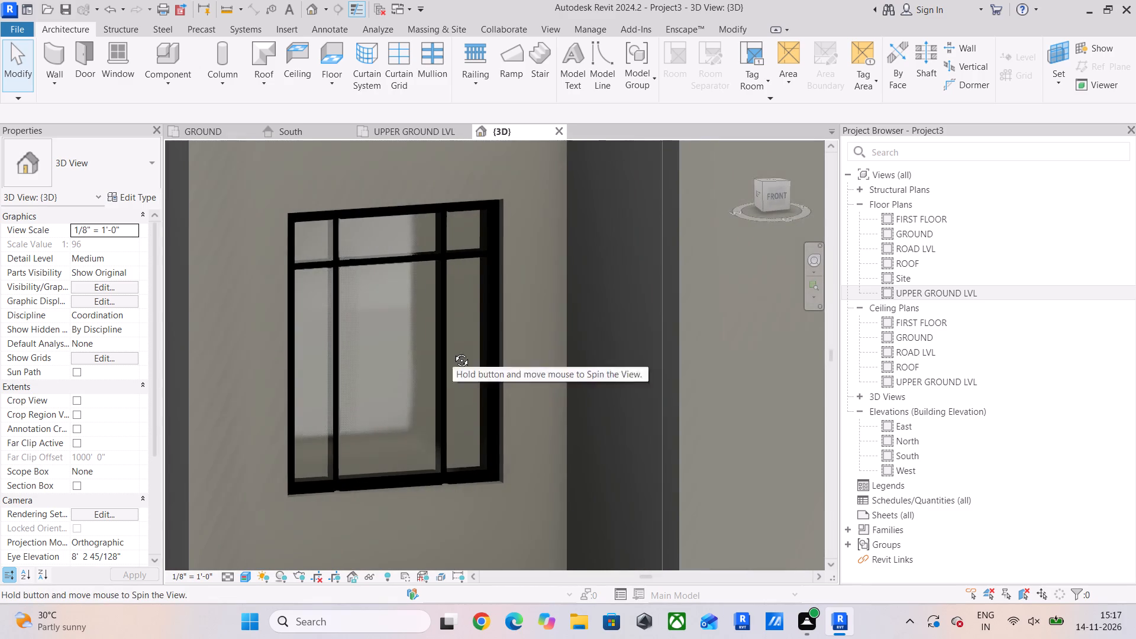
shift+middle_drag(453, 351, 472, 357)
scroll(472, 357, up, 1)
scroll(472, 357, down, 10)
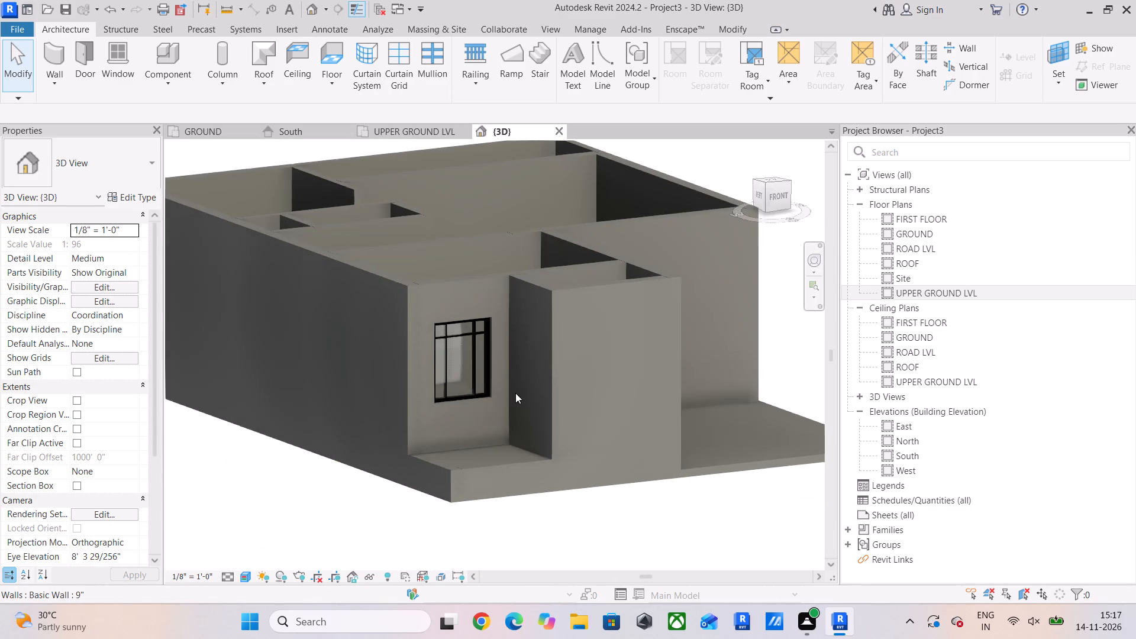
shift+middle_drag(515, 393, 421, 368)
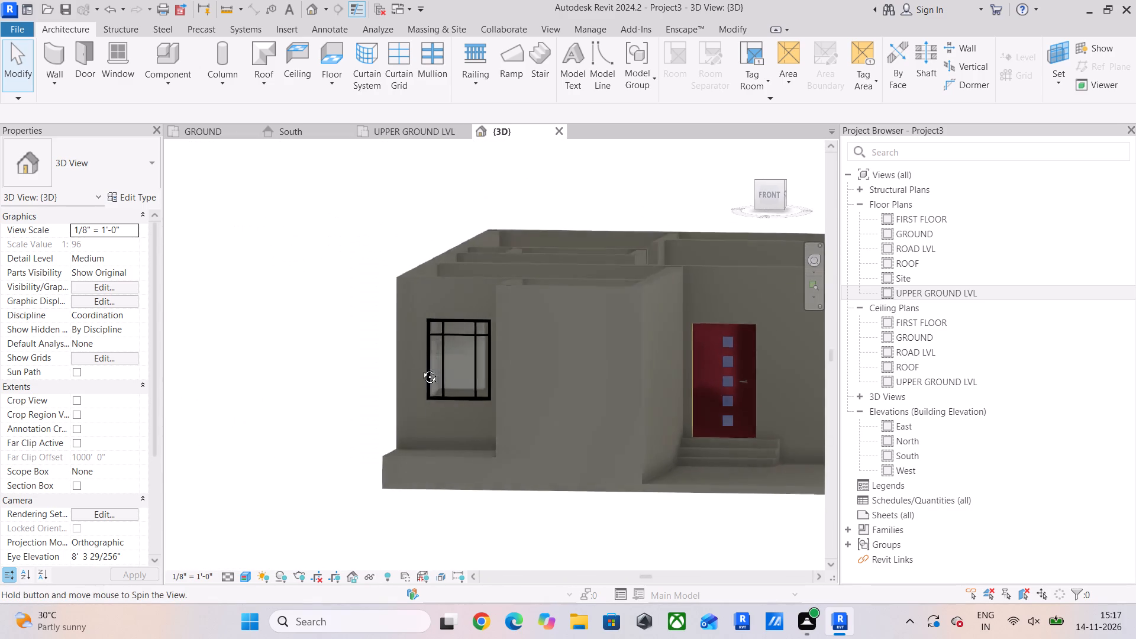
shift+middle_drag(421, 368, 580, 407)
scroll(580, 407, down, 4)
middle_drag(592, 412, 543, 453)
shift+middle_drag(539, 456, 379, 437)
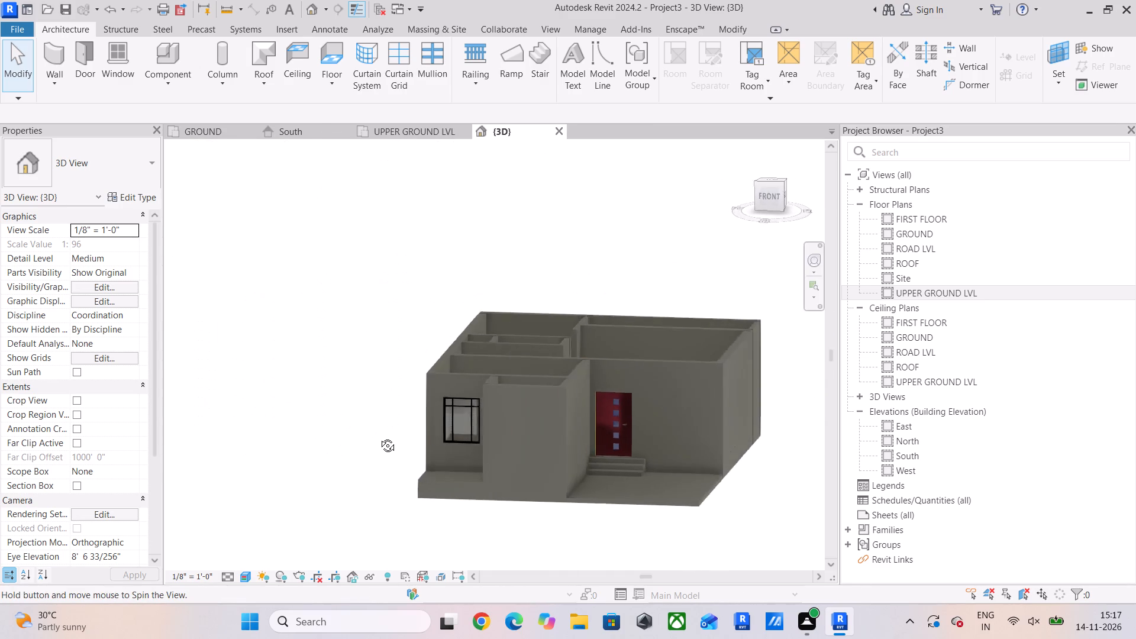
shift+middle_drag(379, 437, 354, 439)
scroll(434, 421, up, 5)
scroll(453, 443, down, 3)
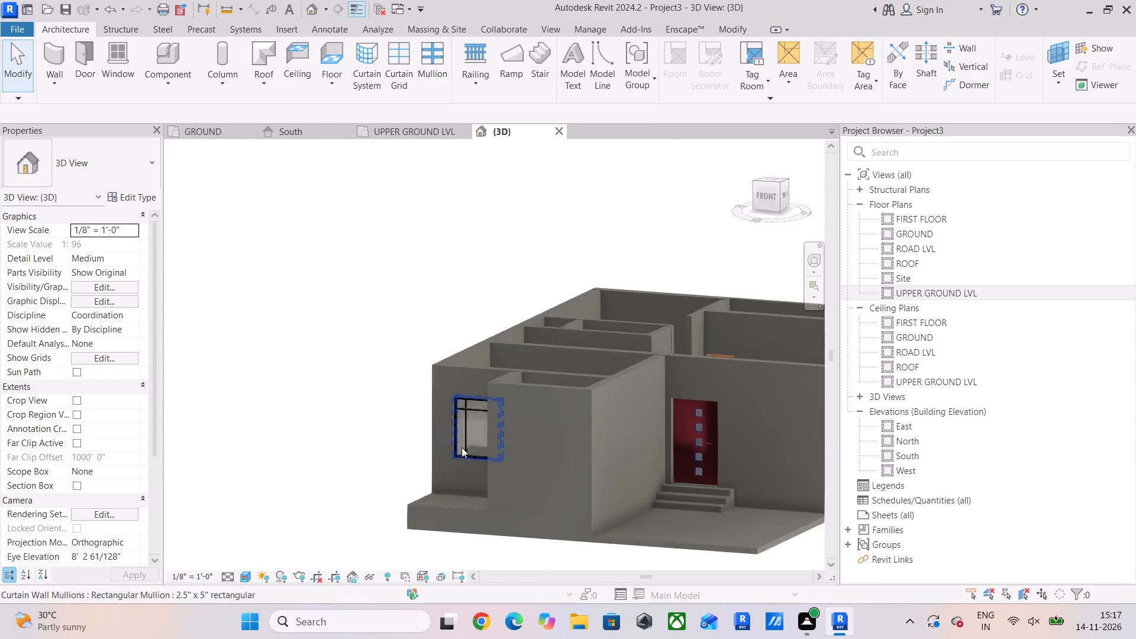
scroll(461, 447, down, 4)
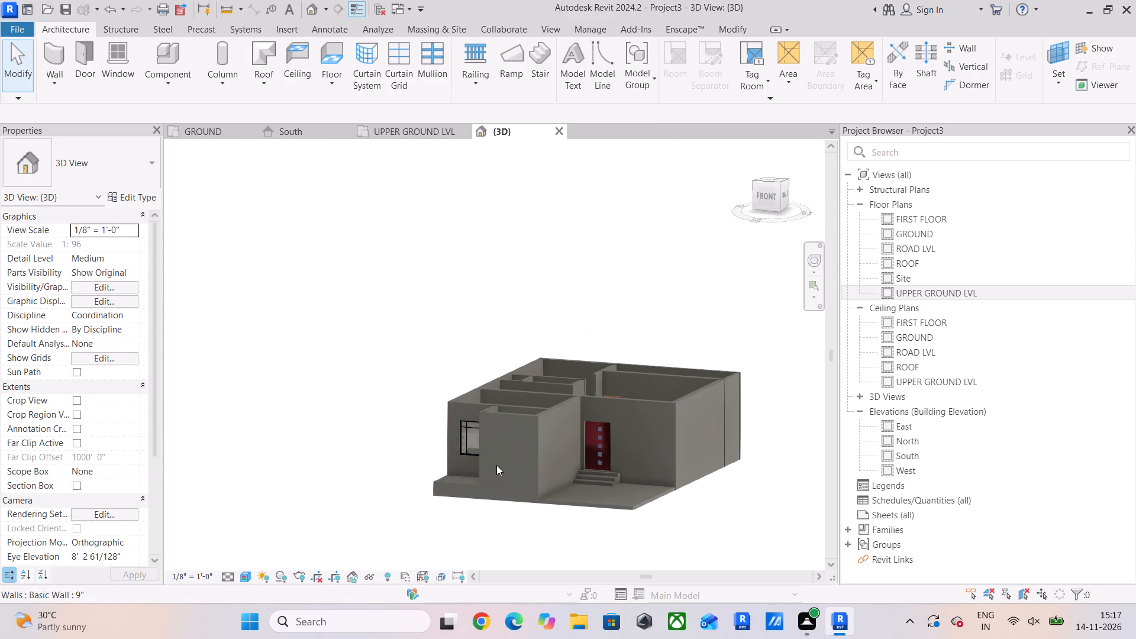
scroll(468, 425, up, 5)
scroll(488, 478, down, 4)
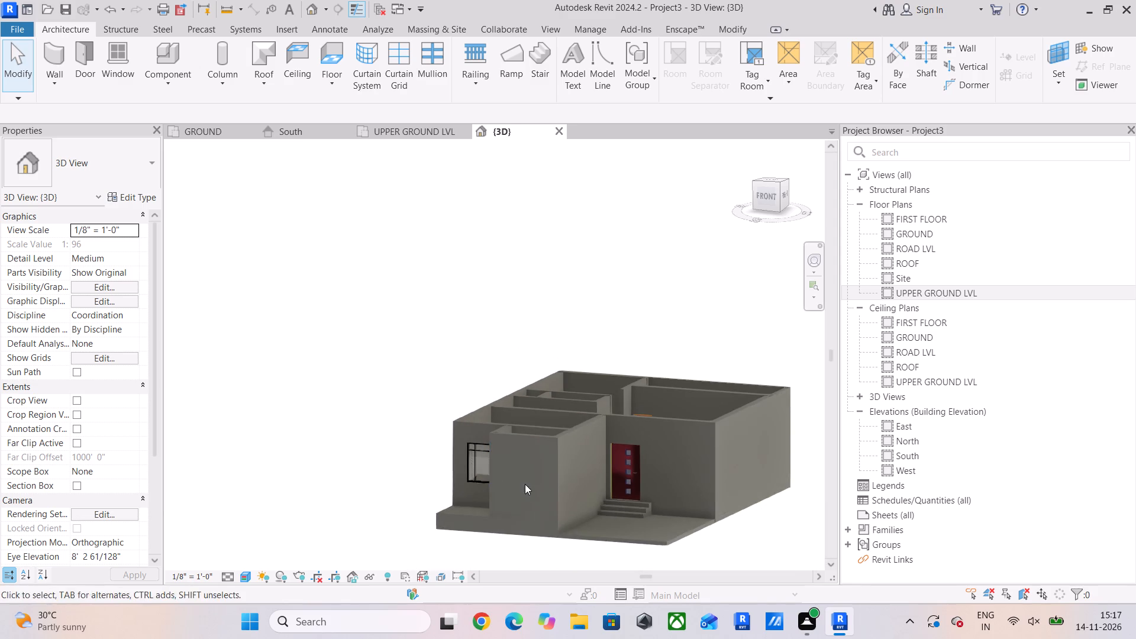
middle_drag(525, 484, 512, 538)
scroll(540, 516, down, 3)
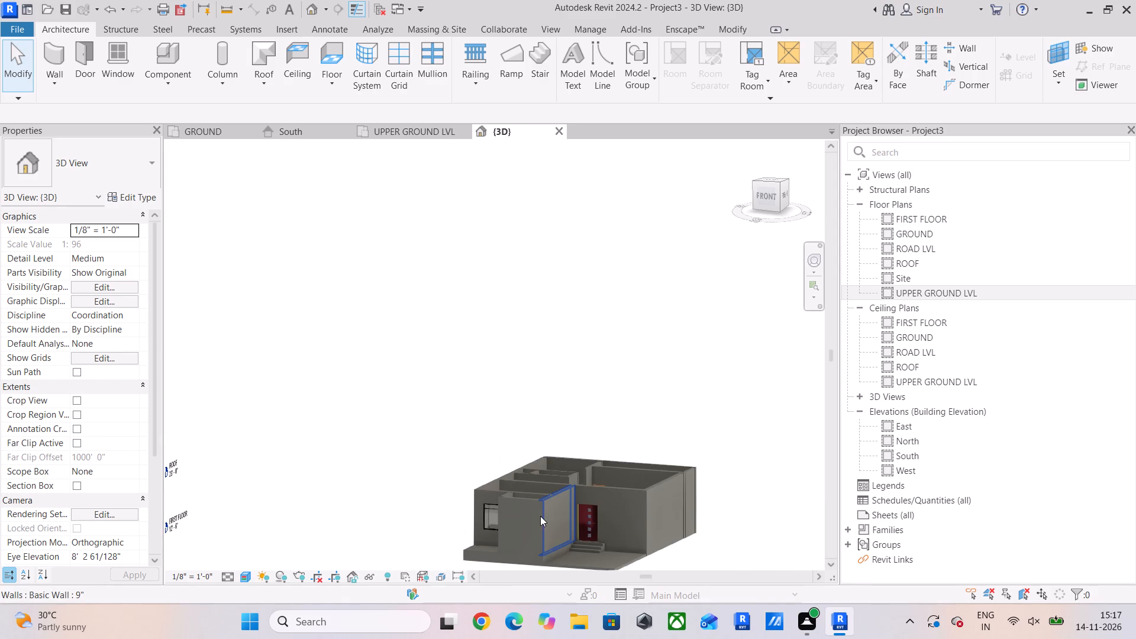
middle_drag(544, 517, 546, 450)
scroll(593, 470, up, 5)
scroll(417, 414, up, 4)
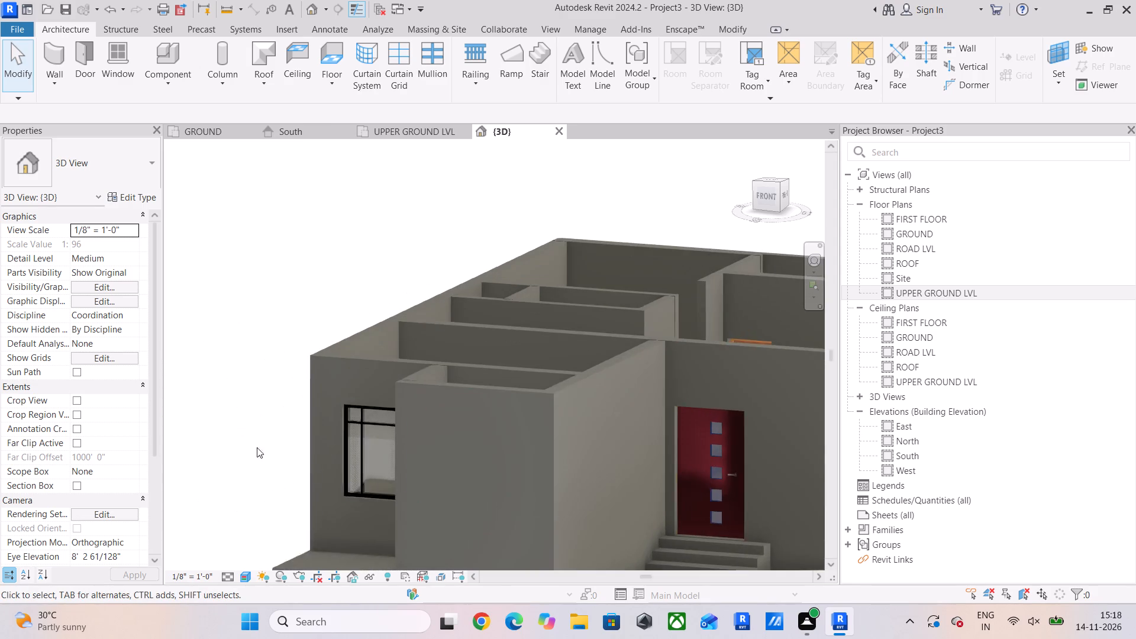
scroll(251, 439, up, 5)
scroll(331, 473, down, 11)
shift+middle_drag(424, 484, 582, 512)
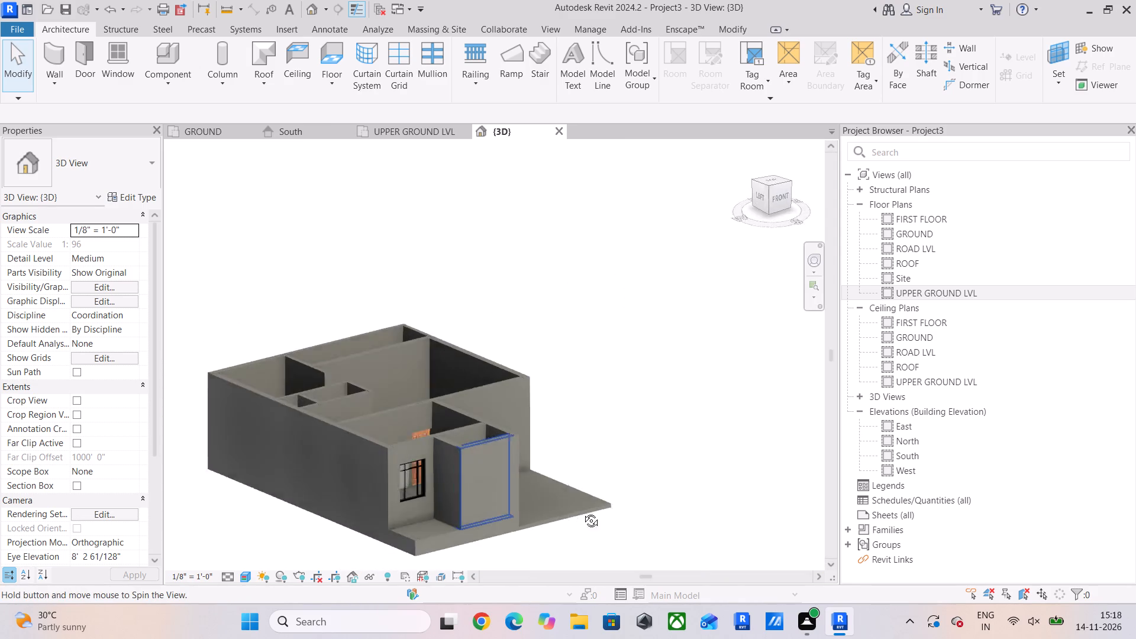
shift+middle_drag(582, 512, 607, 508)
middle_drag(428, 492, 488, 506)
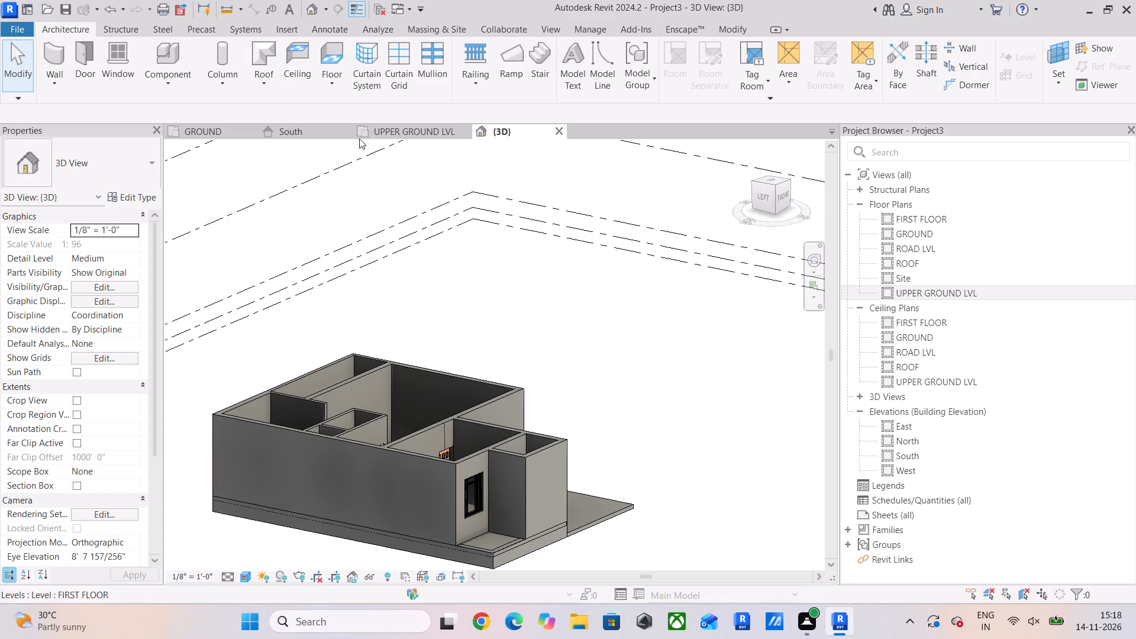
On the UPPER GROUND LVL plan, draw a 5'-0" Curtain Wall 1 in the exterior wall beside the staircase, 1'-0" from the adjoining partition.
click(398, 137)
scroll(321, 383, down, 10)
middle_drag(340, 411, 363, 525)
scroll(364, 528, up, 5)
middle_drag(368, 554, 377, 602)
scroll(402, 401, down, 5)
middle_drag(405, 368, 385, 473)
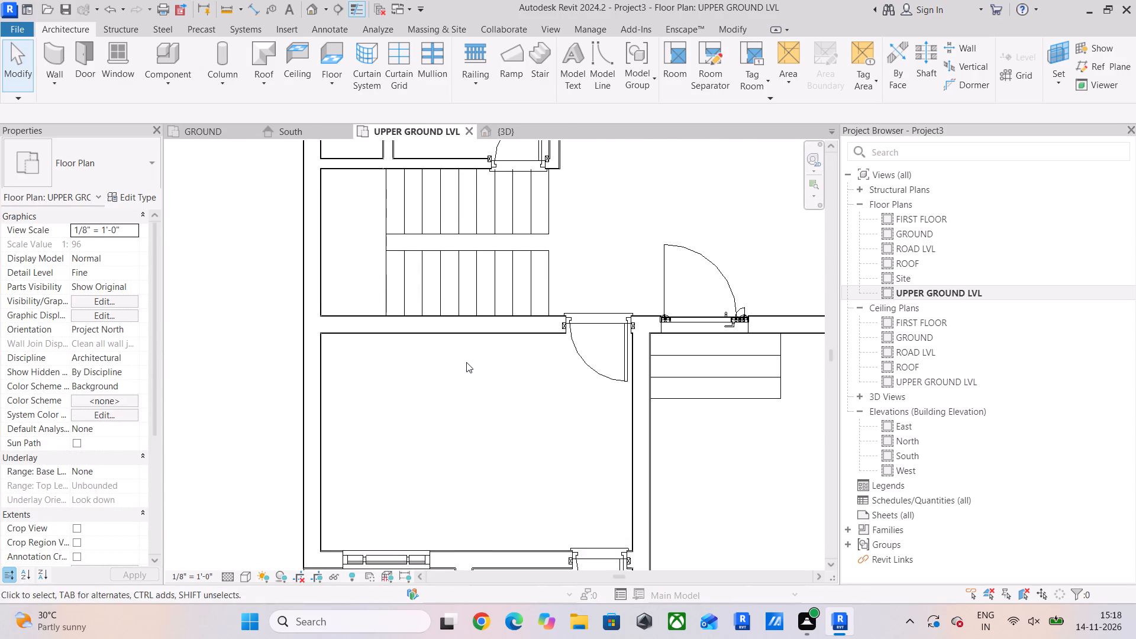
middle_drag(464, 375, 446, 495)
middle_drag(388, 400, 392, 411)
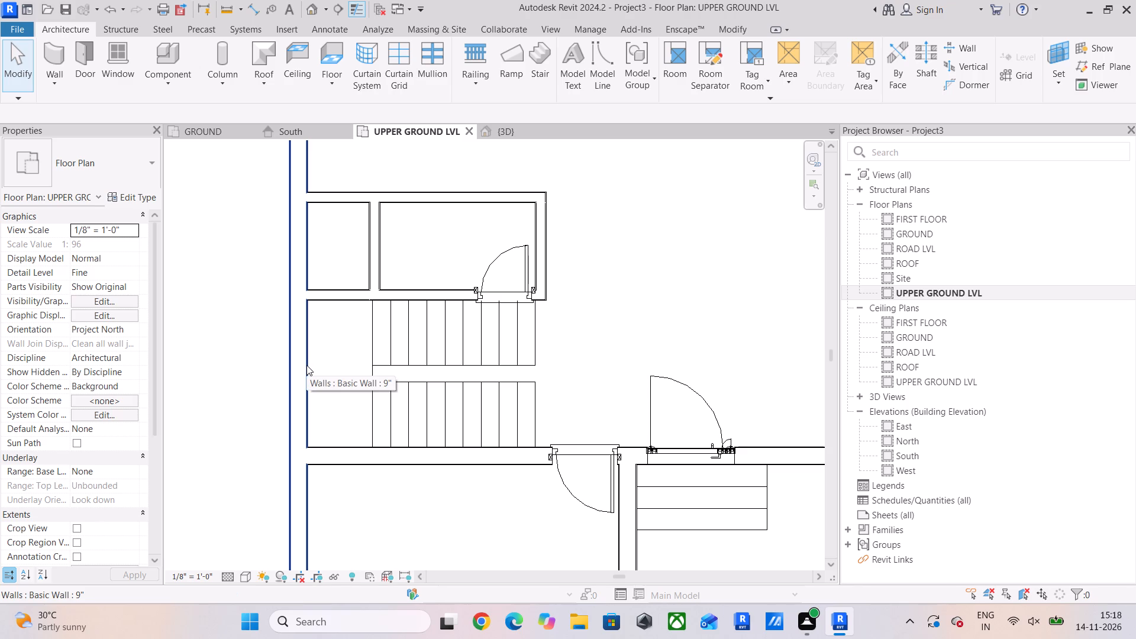
scroll(305, 375, down, 2)
middle_drag(305, 375, 482, 415)
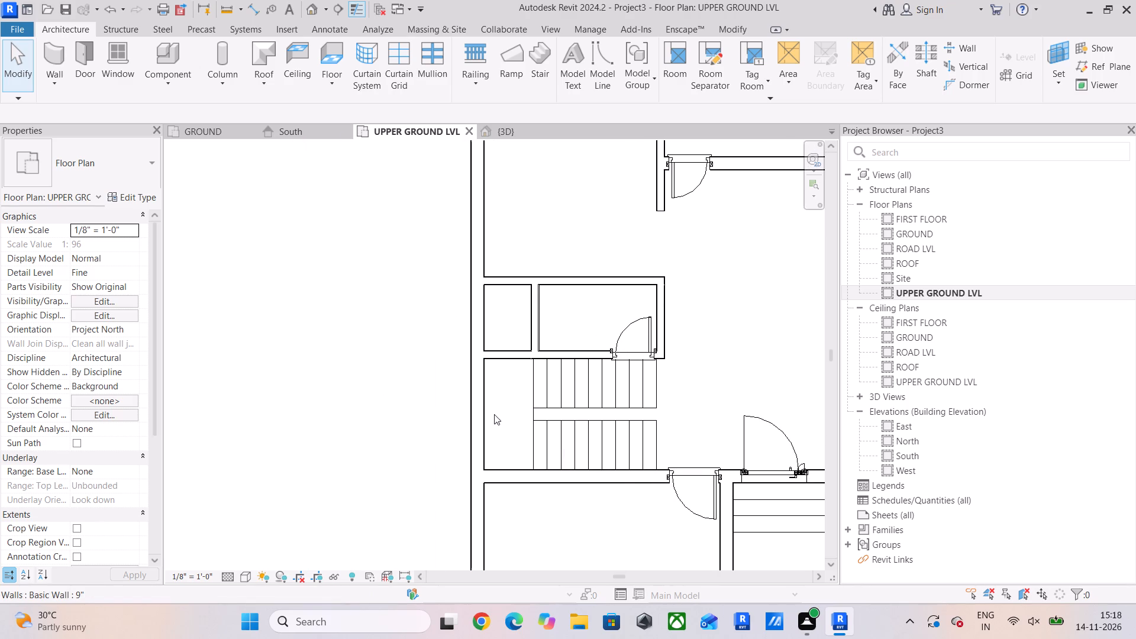
click(56, 76)
click(59, 47)
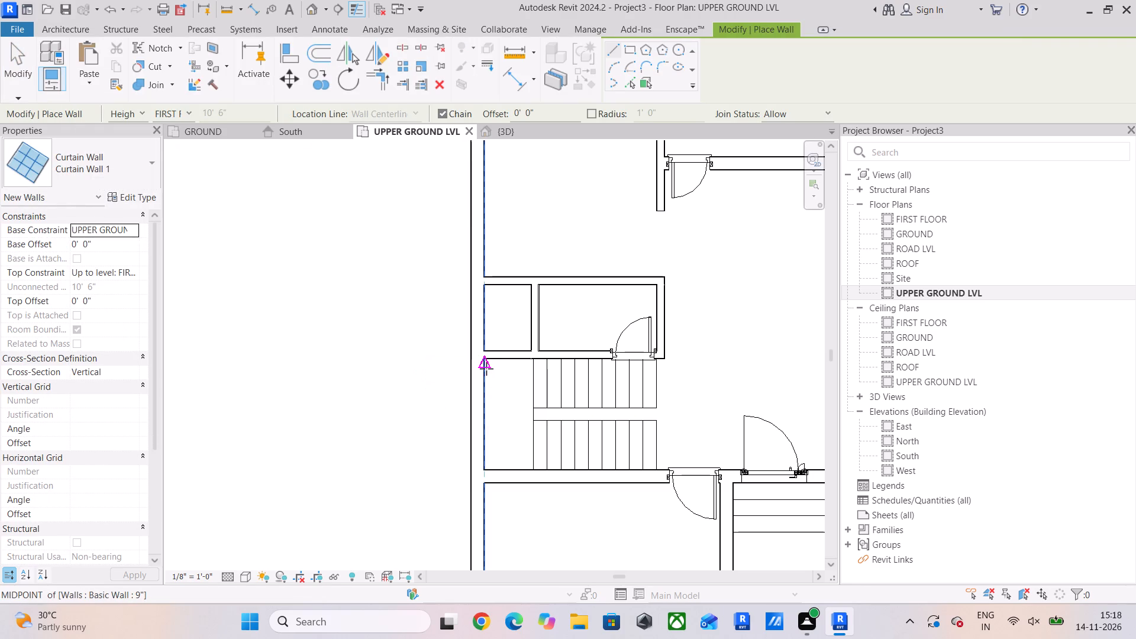
scroll(482, 372, up, 3)
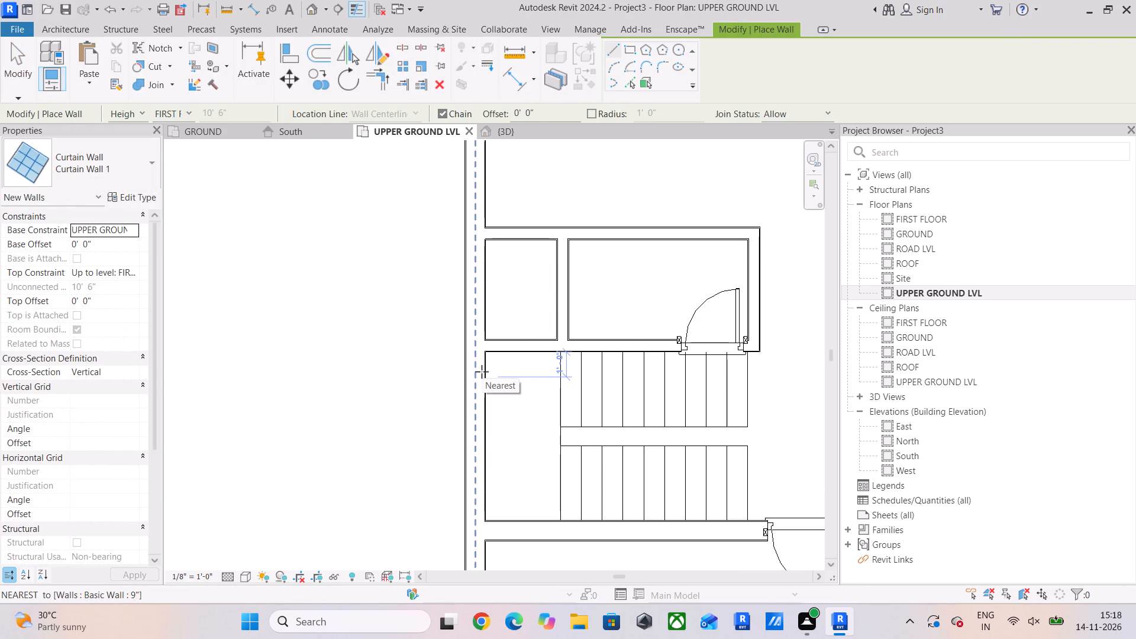
click(482, 372)
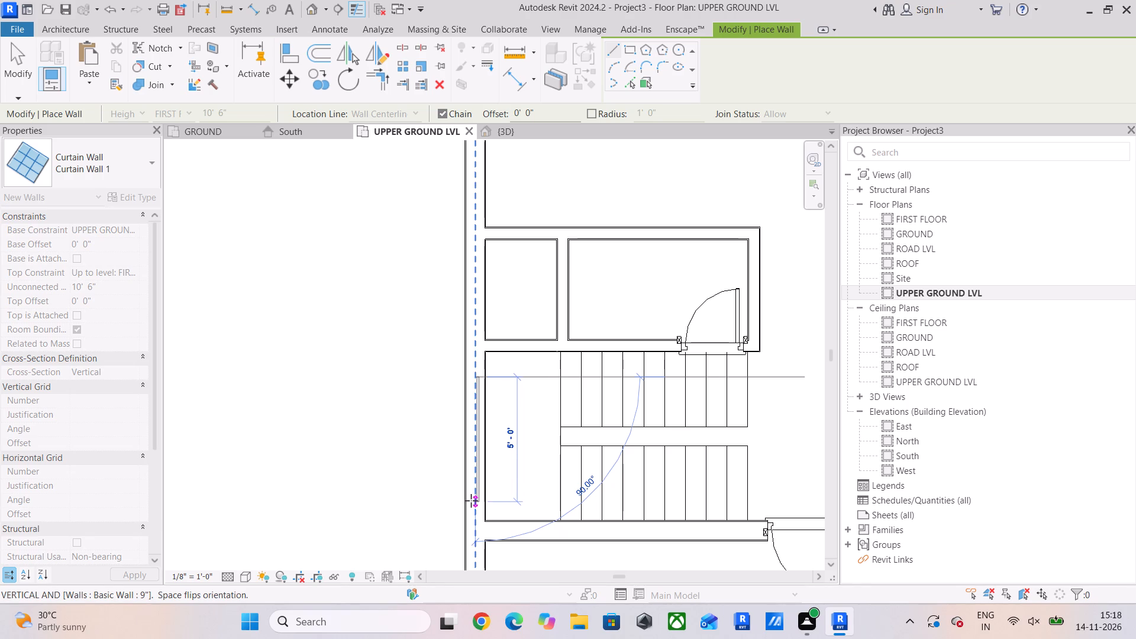
click(471, 501)
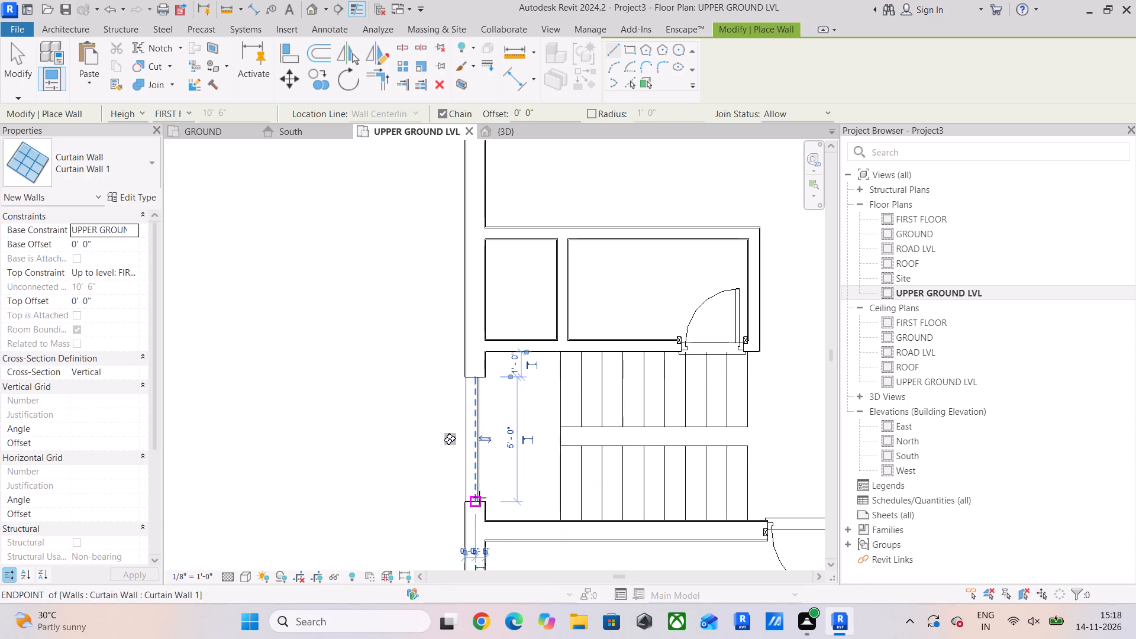
scroll(474, 515, up, 4)
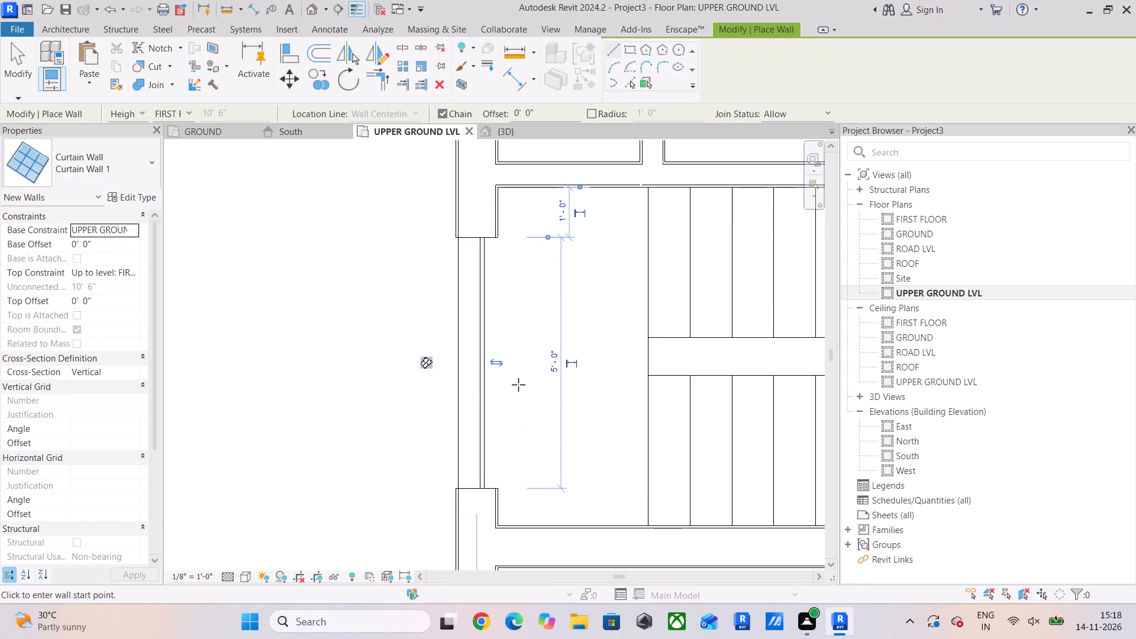
key(Escape)
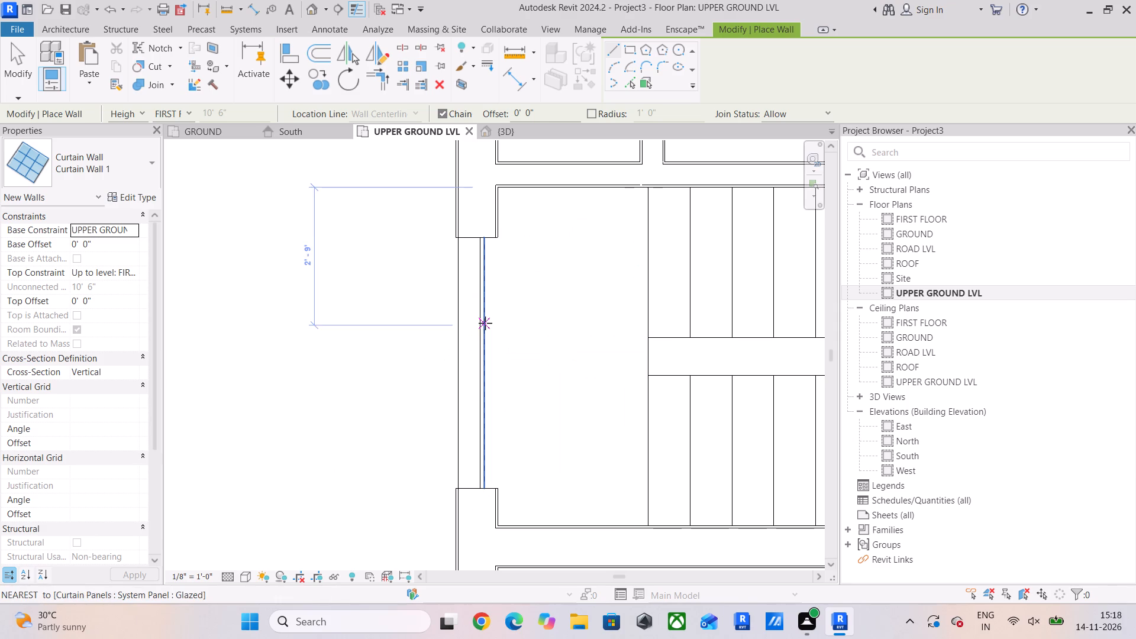
key(Escape)
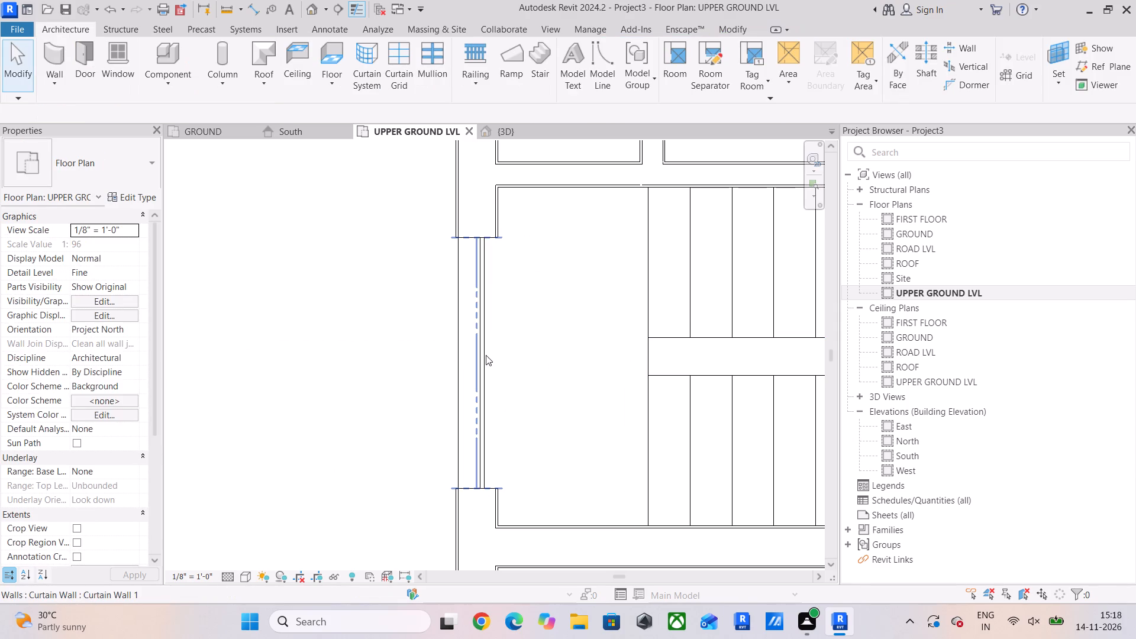
Set the new staircase curtain wall's base offset to 3'-0", its top constraint to Unconnected and its unconnected height to 8'-0".
click(486, 355)
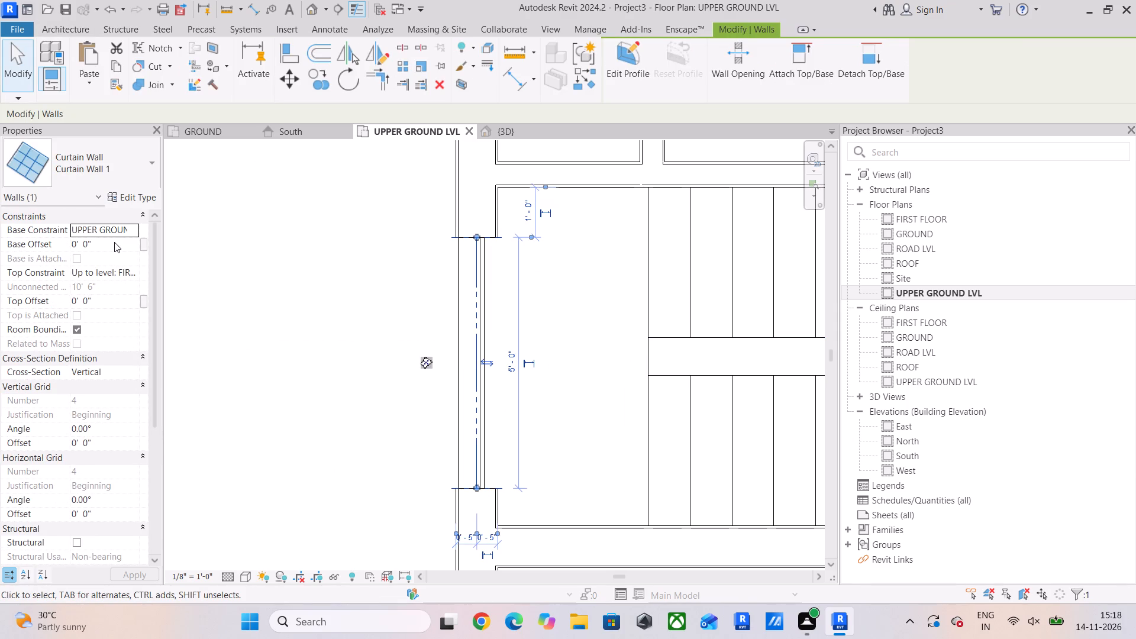
click(114, 242)
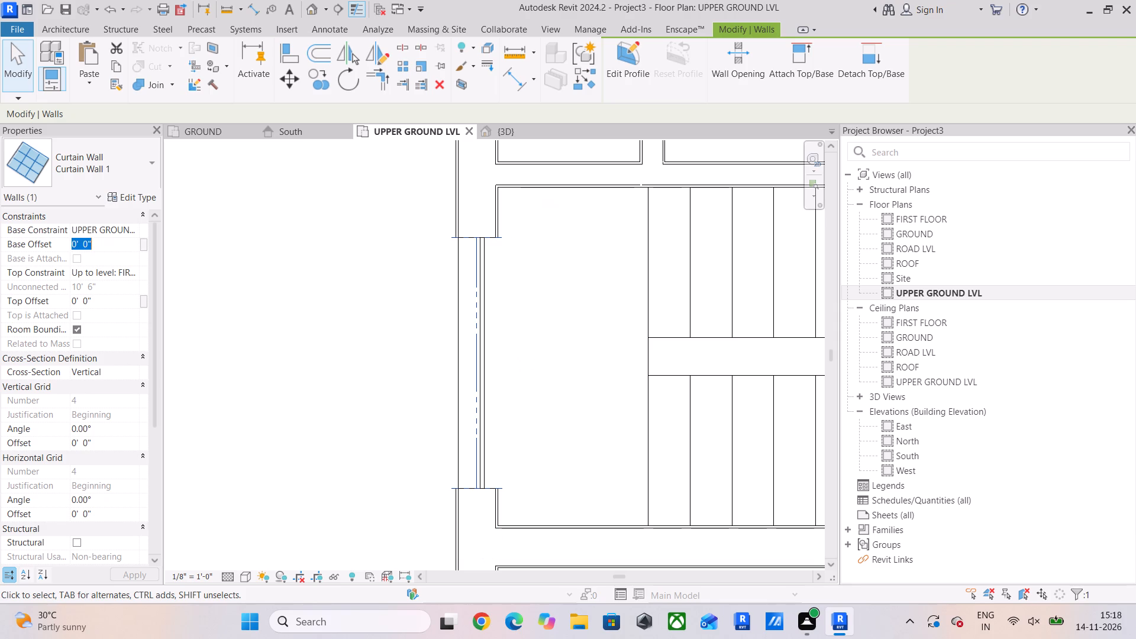
text(3')
key(Return)
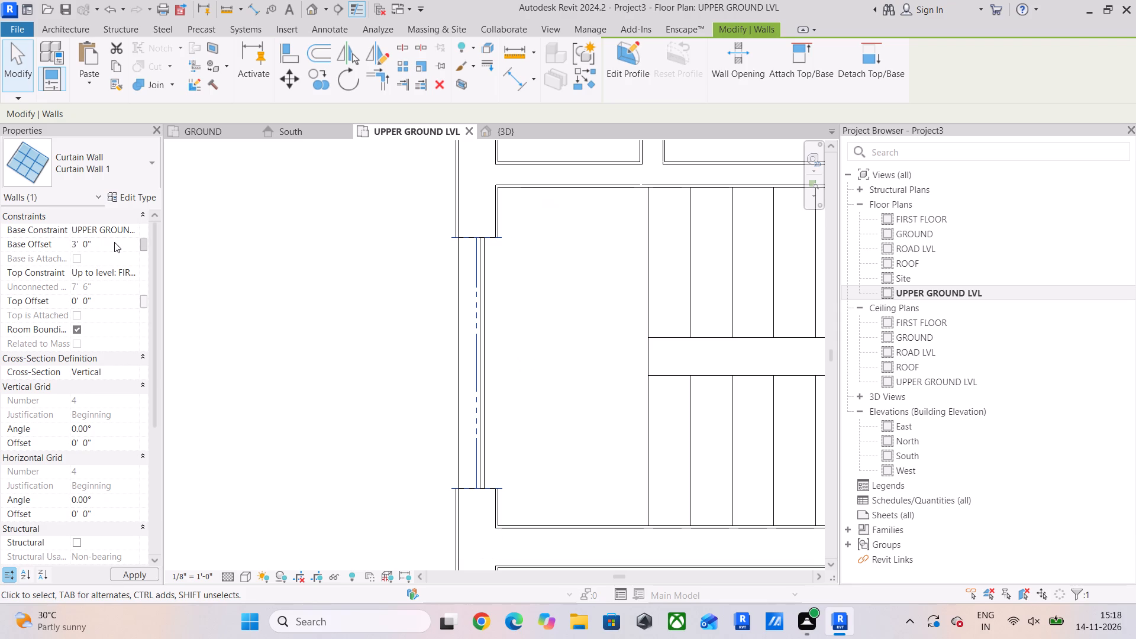
click(132, 269)
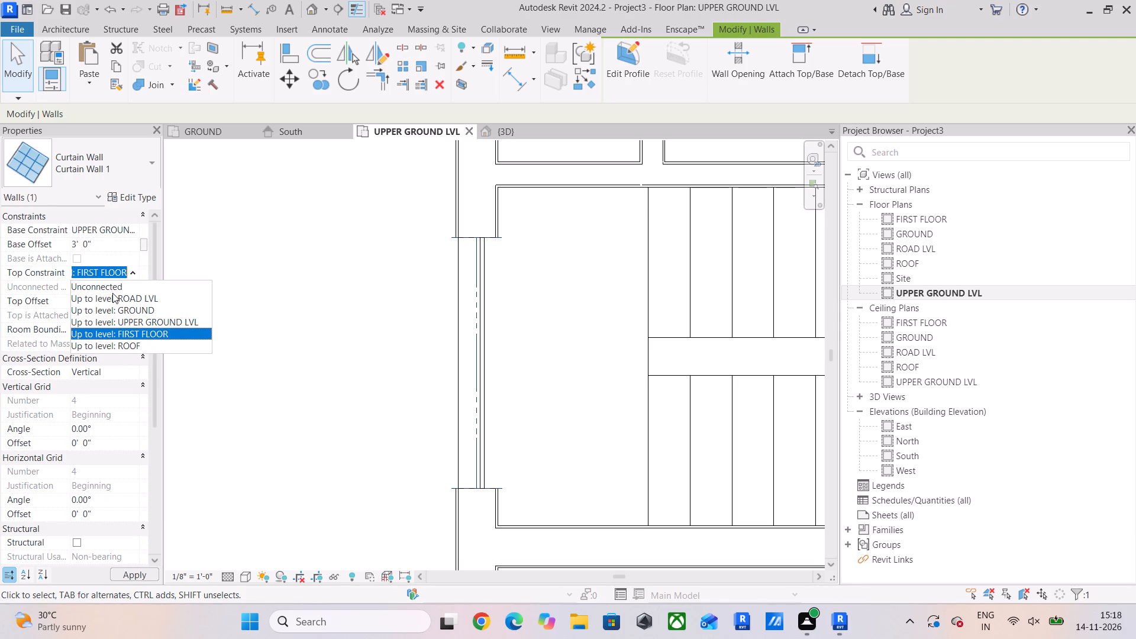
click(118, 284)
click(108, 286)
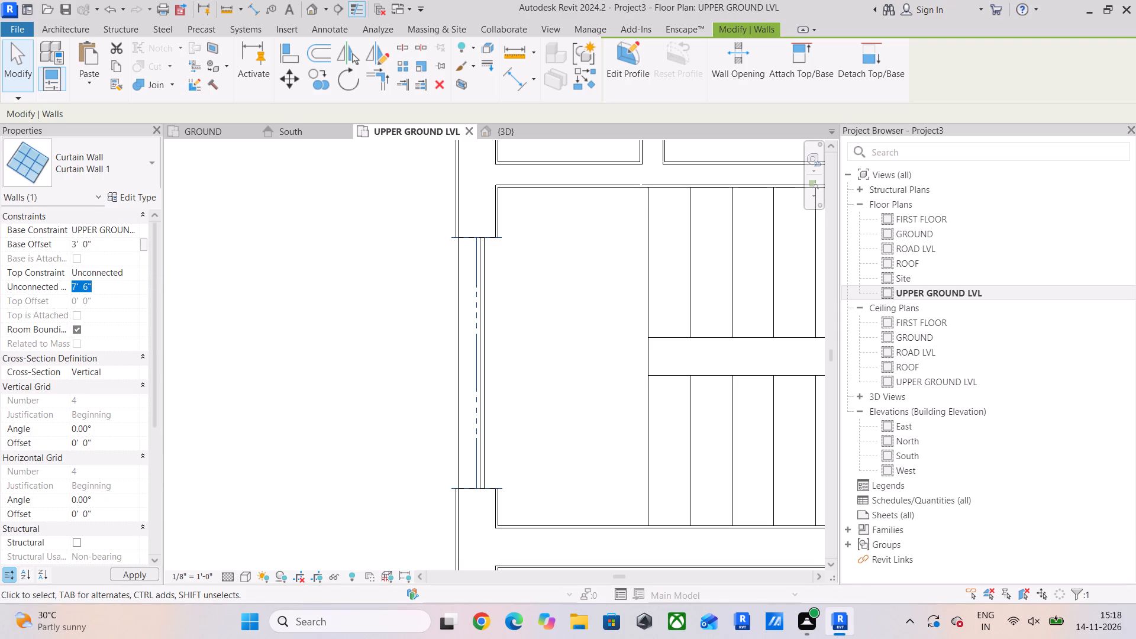
text(8')
key(Return)
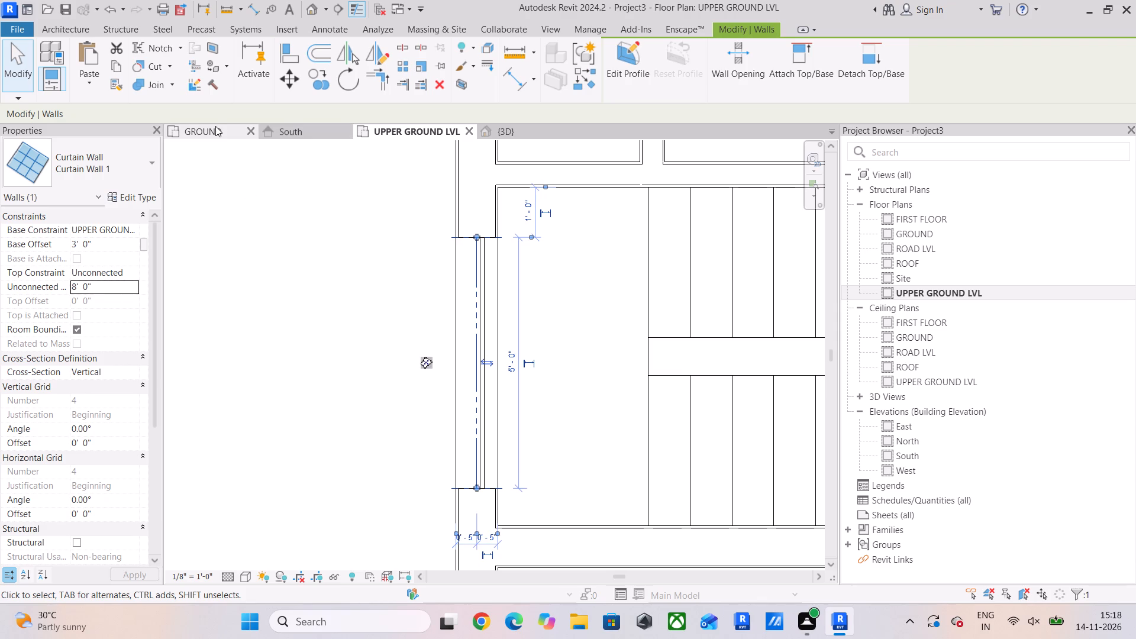
Facing the house's left side in the 3D view, set the curtain wall's unconnected height first to 6'-0" and finally to 7'-0".
click(519, 127)
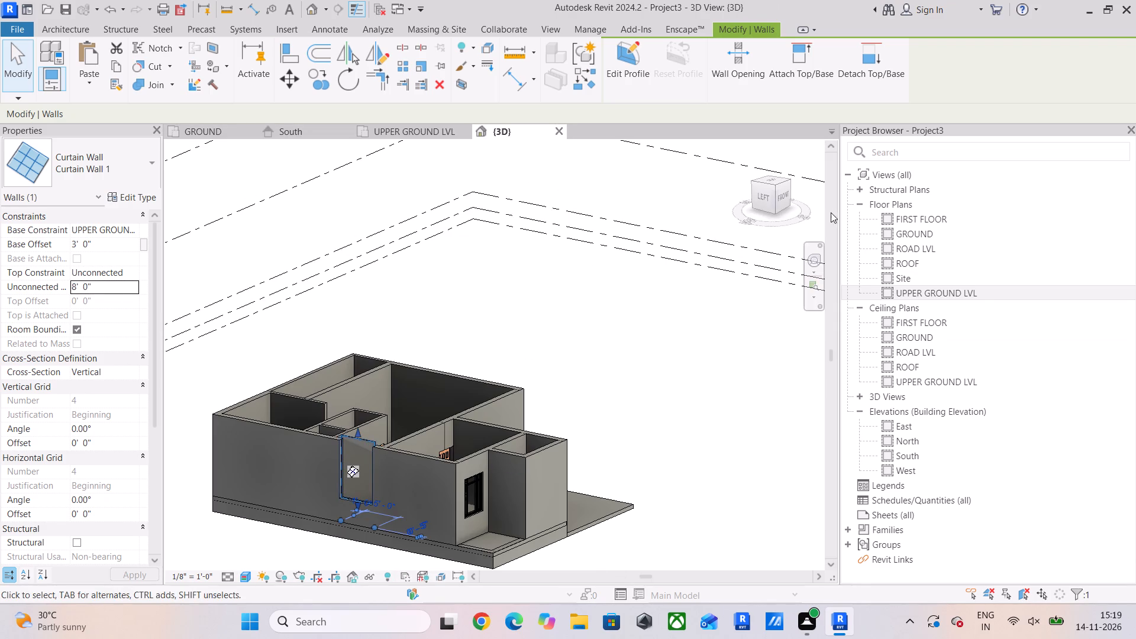
click(763, 197)
scroll(730, 282, up, 1)
scroll(730, 282, down, 2)
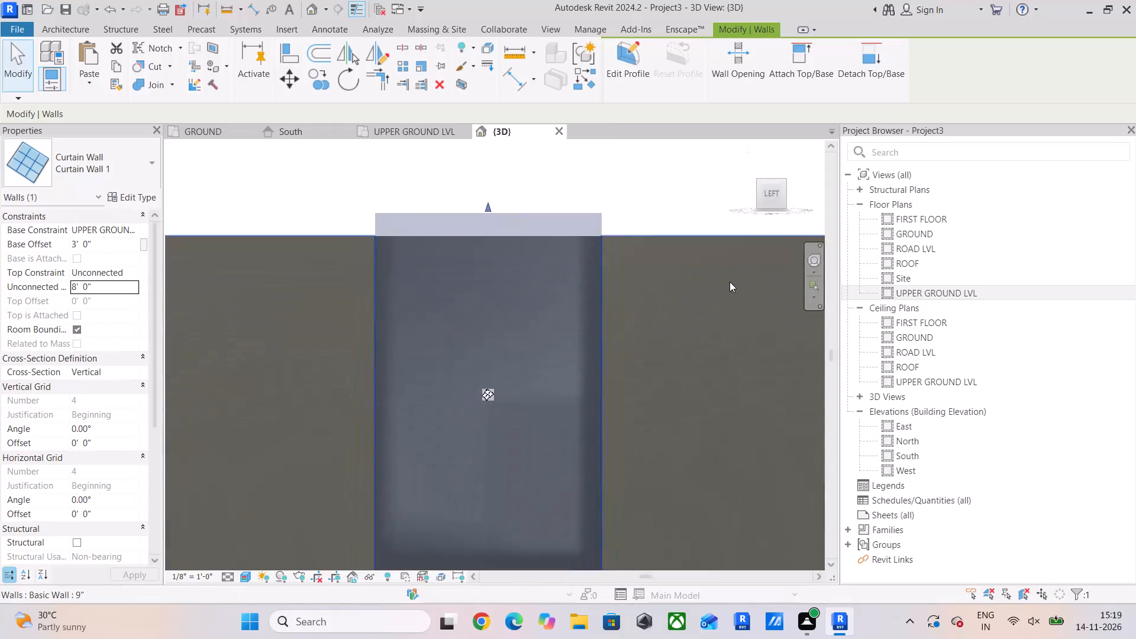
scroll(730, 282, down, 2)
middle_drag(615, 295, 593, 319)
scroll(593, 319, down, 5)
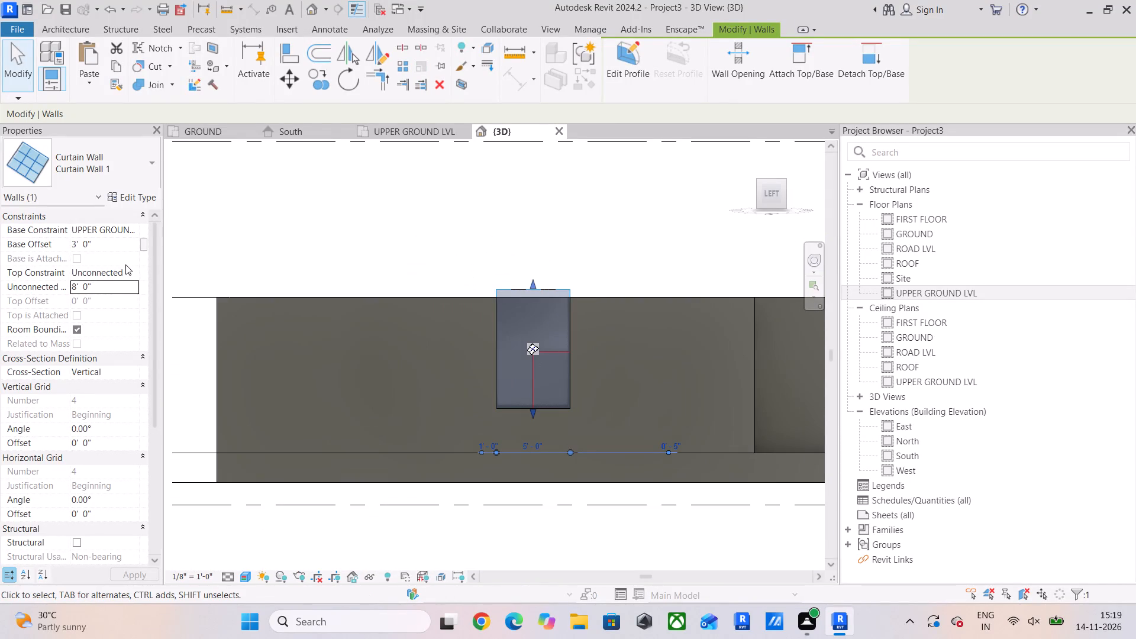
click(114, 290)
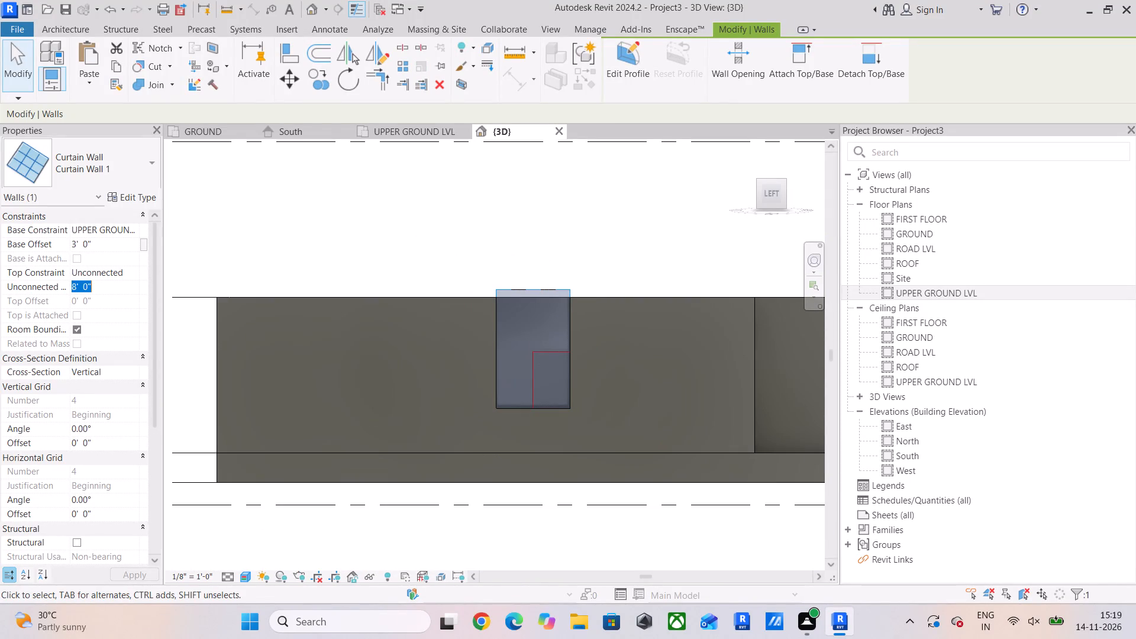
scroll(569, 386, up, 2)
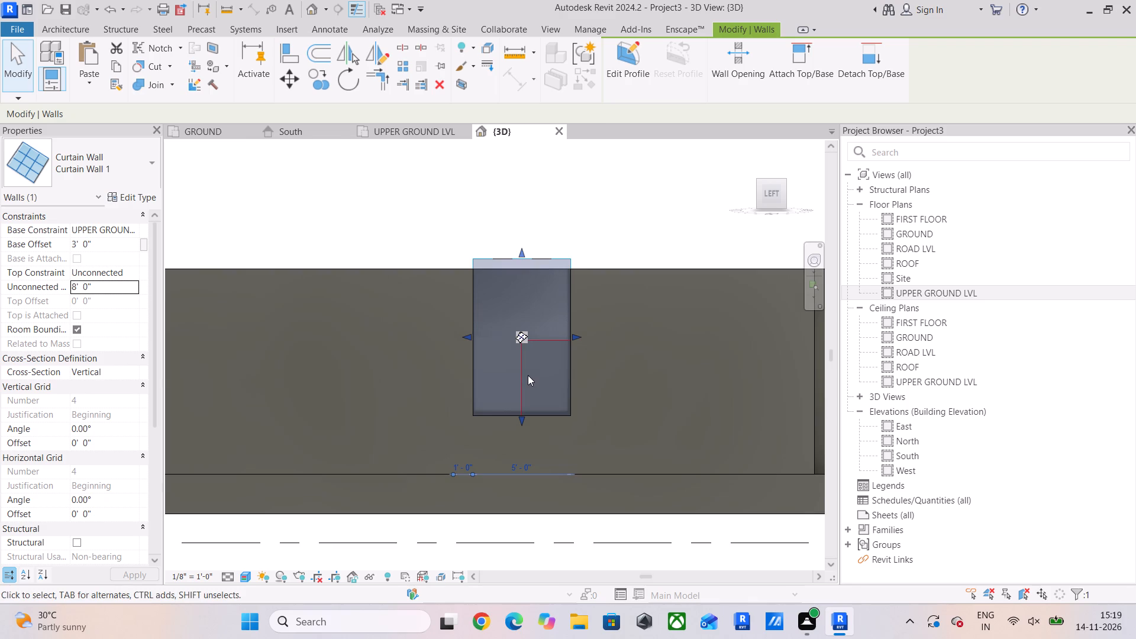
click(122, 287)
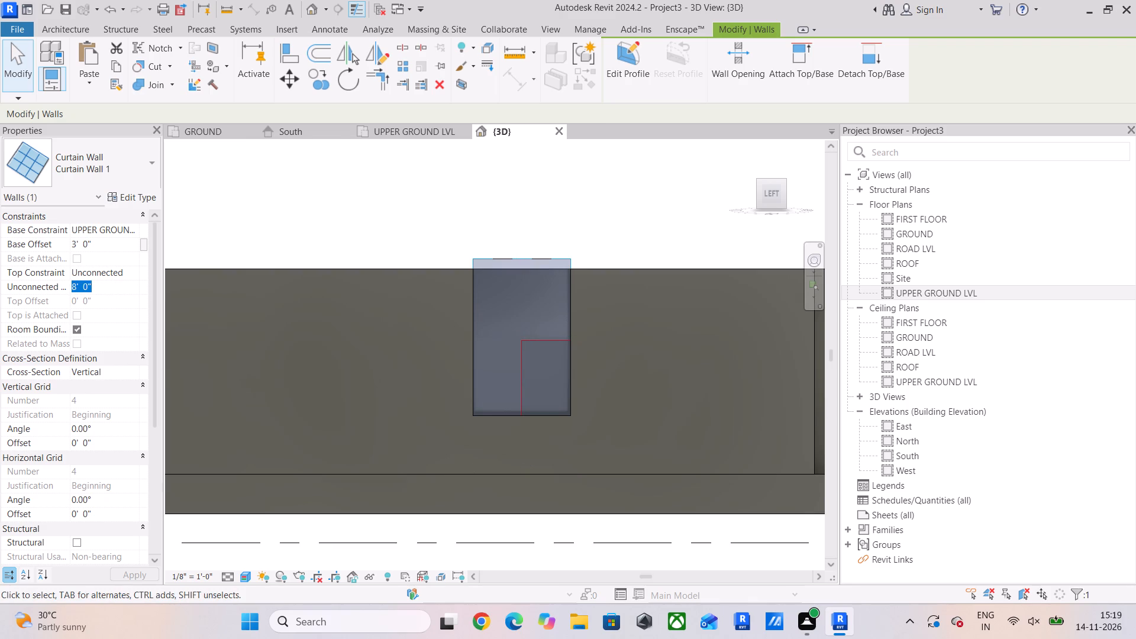
text(6')
key(Return)
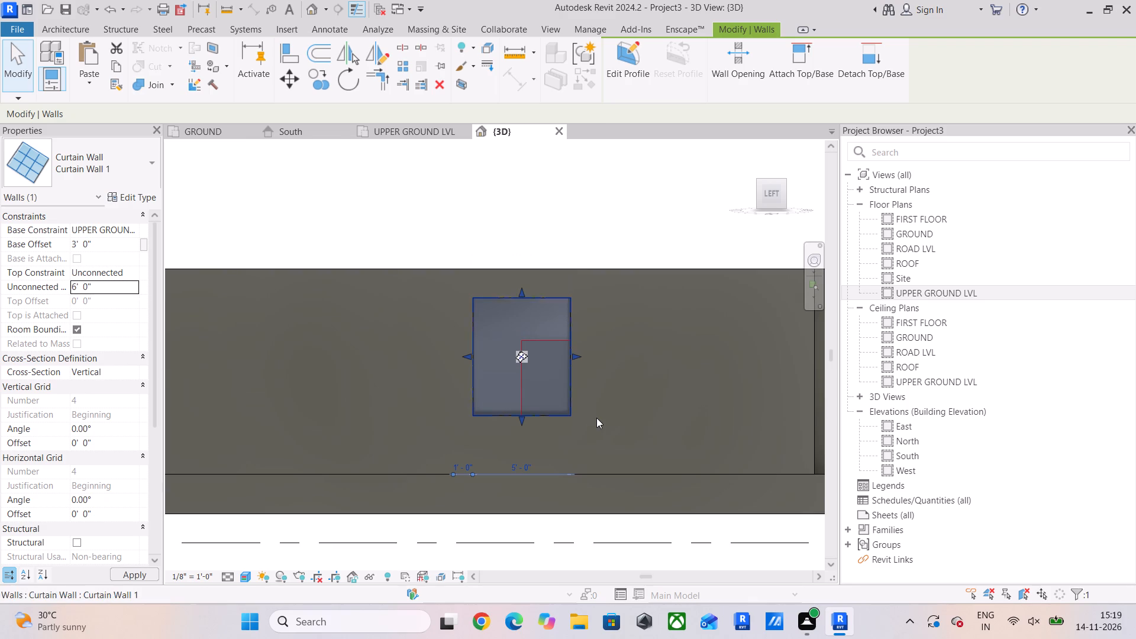
click(118, 289)
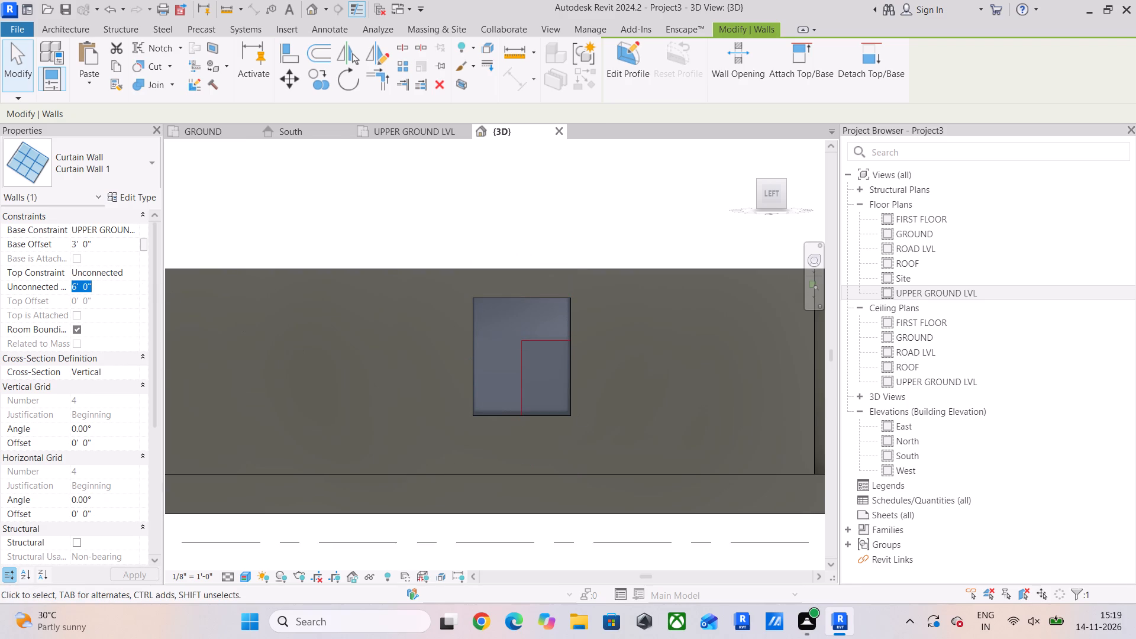
text(7')
key(Return)
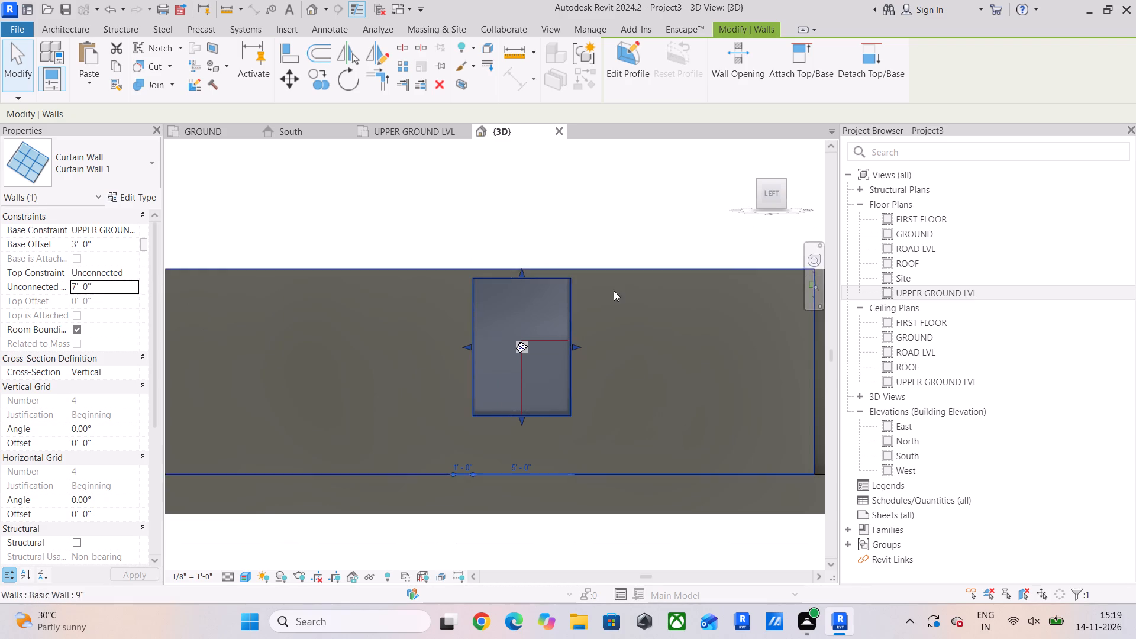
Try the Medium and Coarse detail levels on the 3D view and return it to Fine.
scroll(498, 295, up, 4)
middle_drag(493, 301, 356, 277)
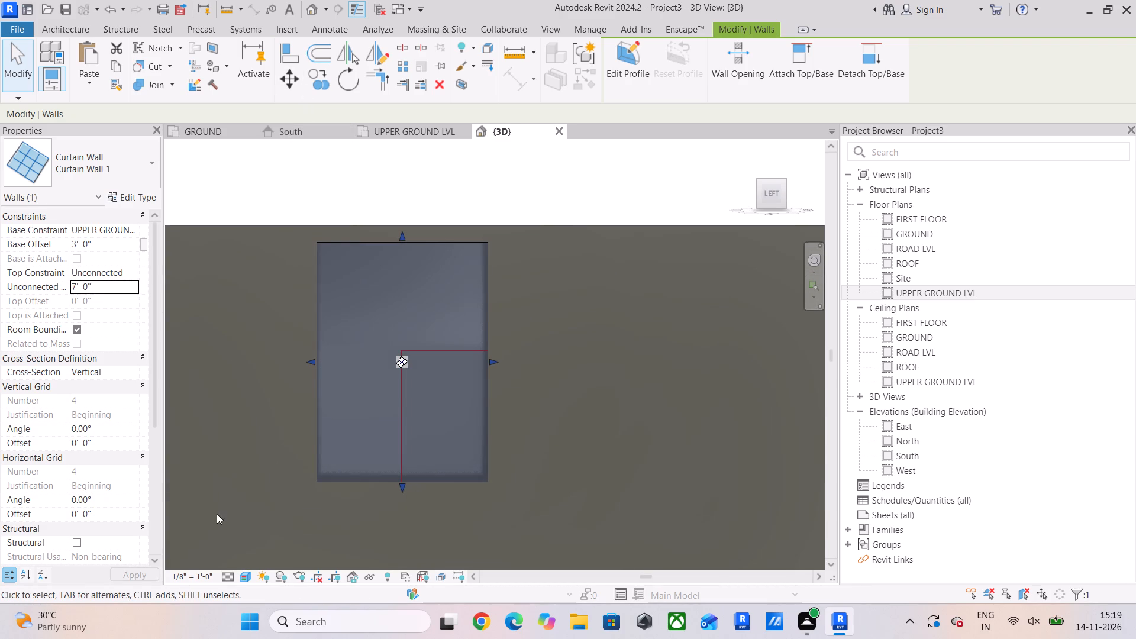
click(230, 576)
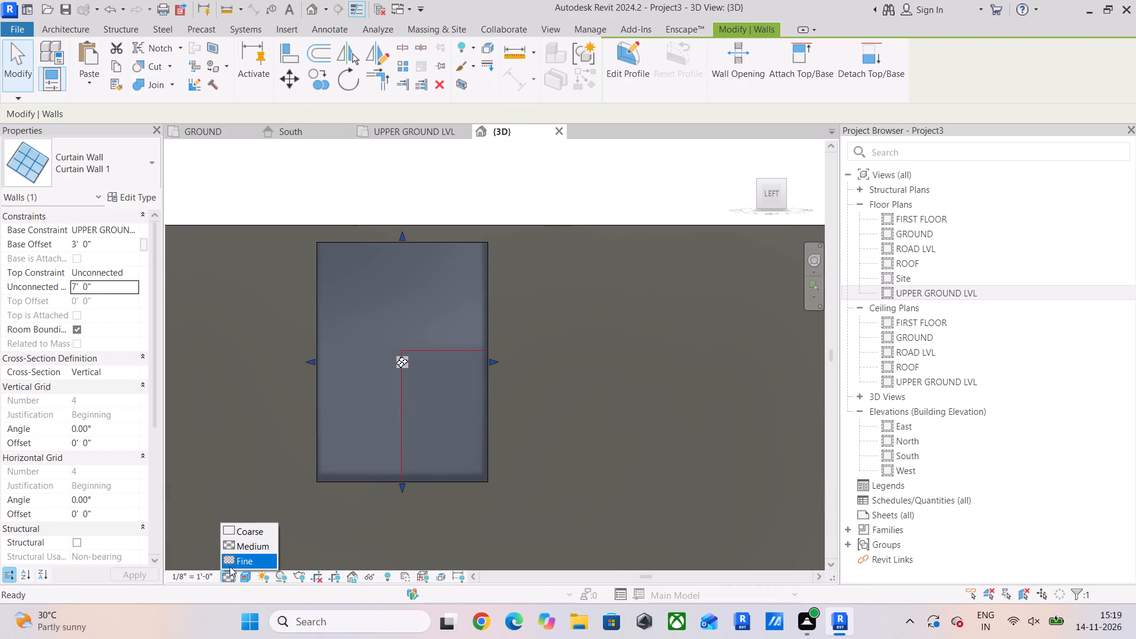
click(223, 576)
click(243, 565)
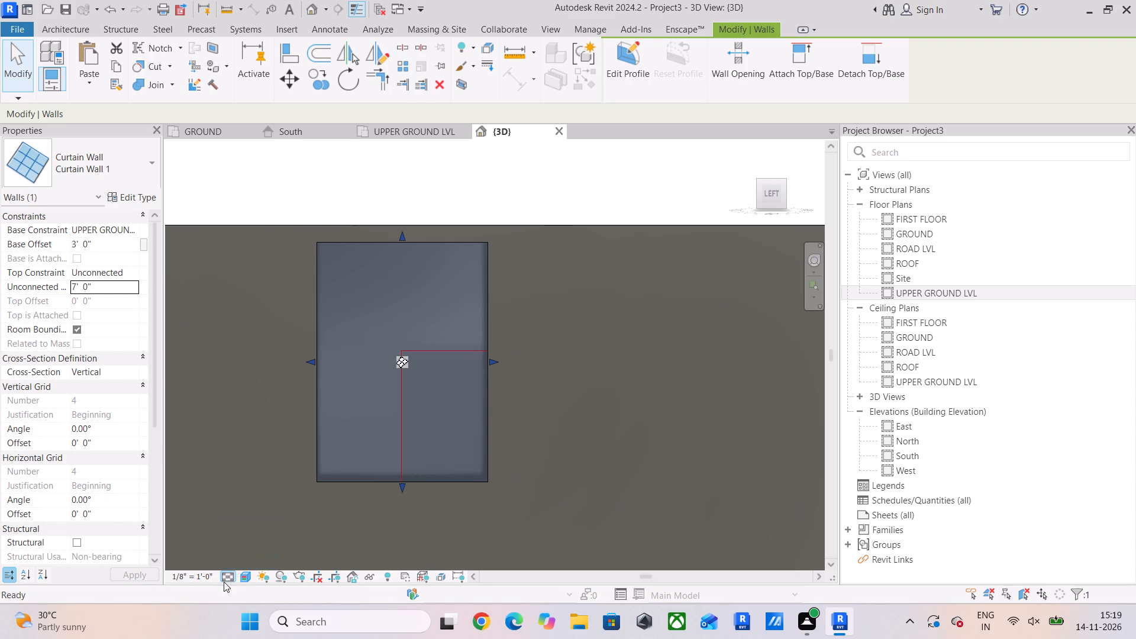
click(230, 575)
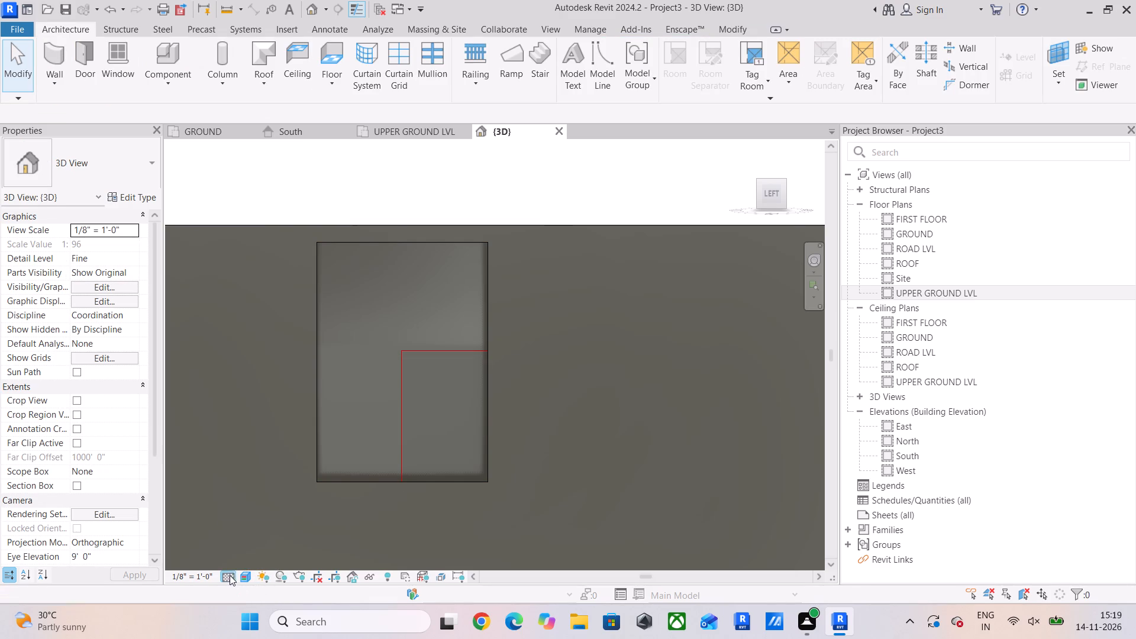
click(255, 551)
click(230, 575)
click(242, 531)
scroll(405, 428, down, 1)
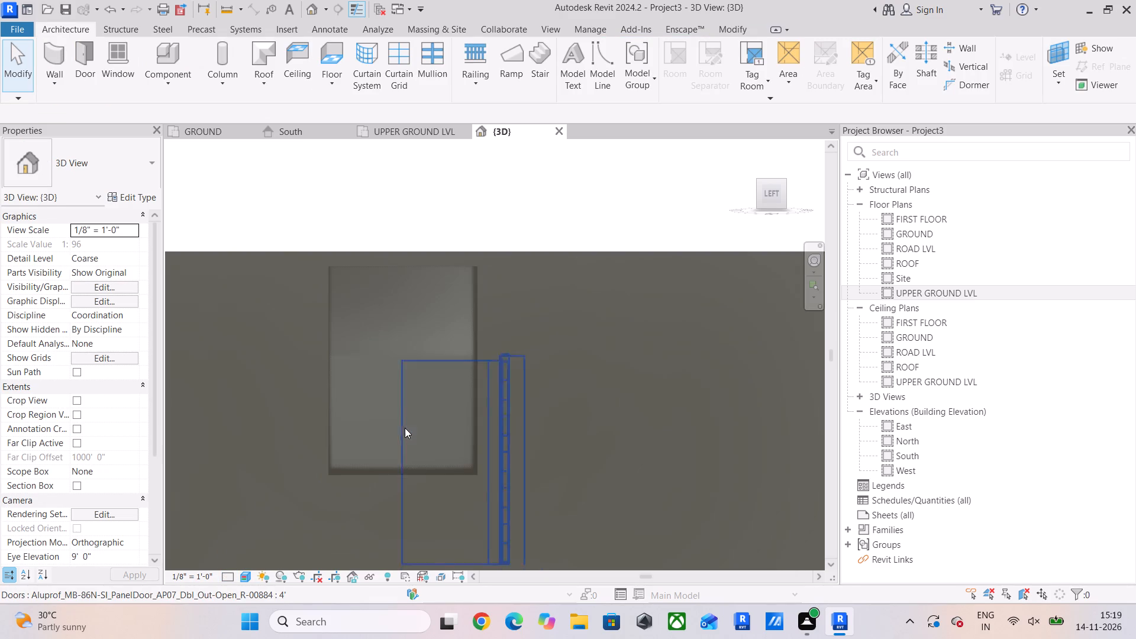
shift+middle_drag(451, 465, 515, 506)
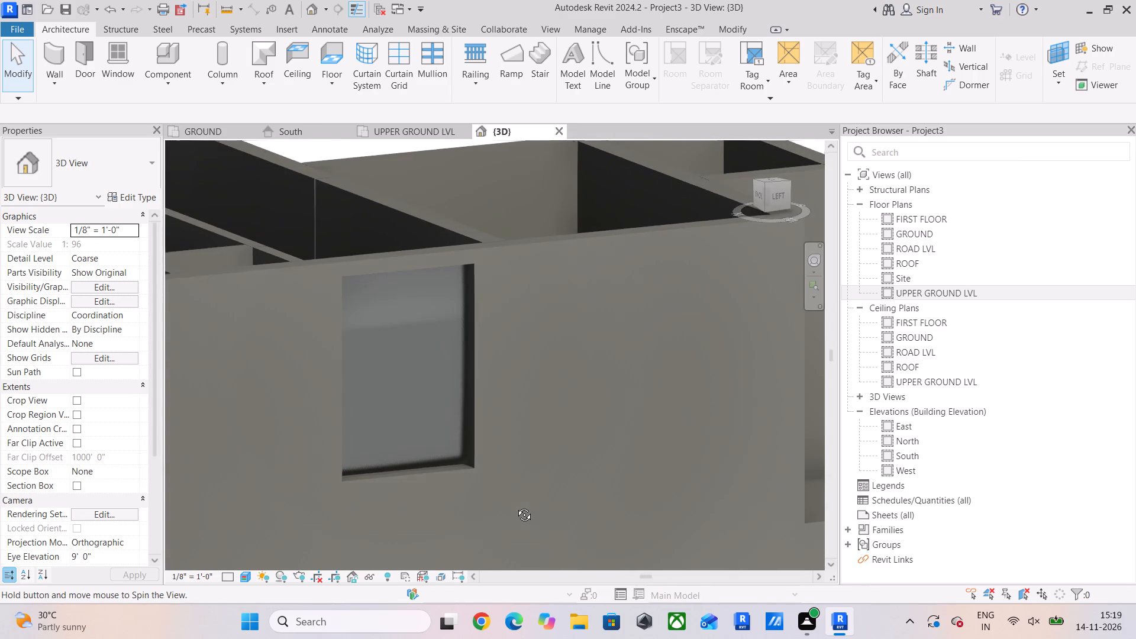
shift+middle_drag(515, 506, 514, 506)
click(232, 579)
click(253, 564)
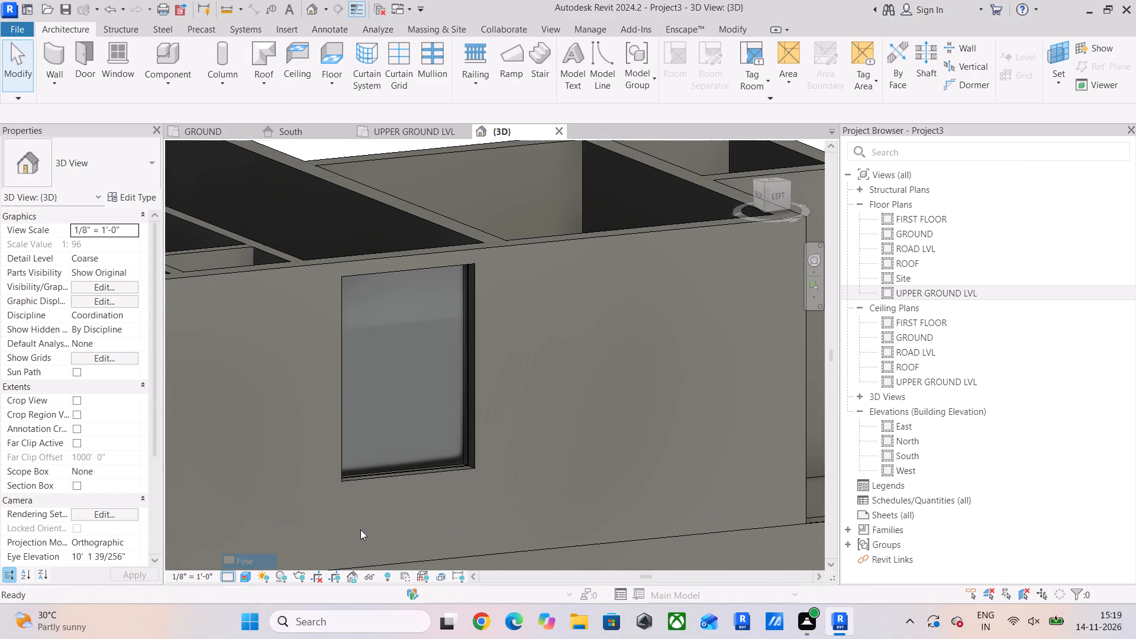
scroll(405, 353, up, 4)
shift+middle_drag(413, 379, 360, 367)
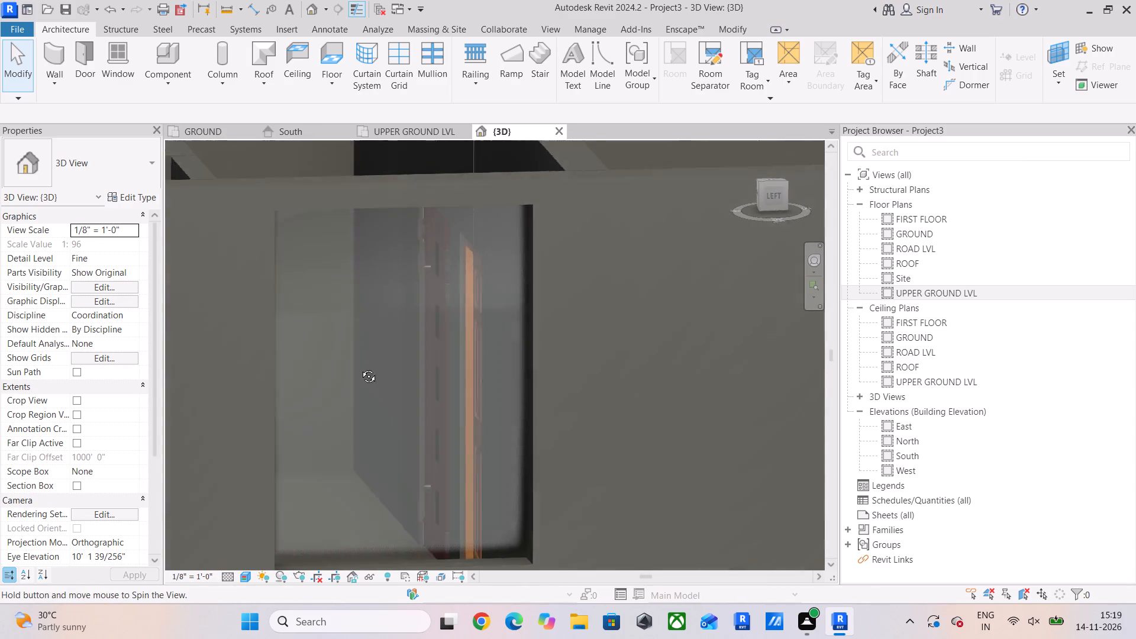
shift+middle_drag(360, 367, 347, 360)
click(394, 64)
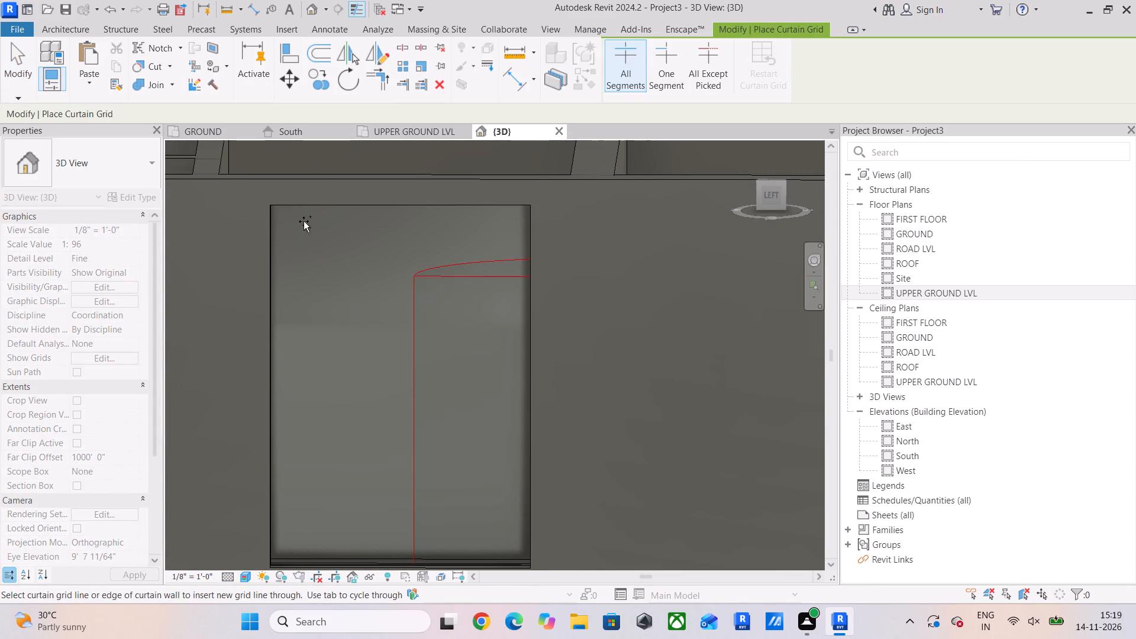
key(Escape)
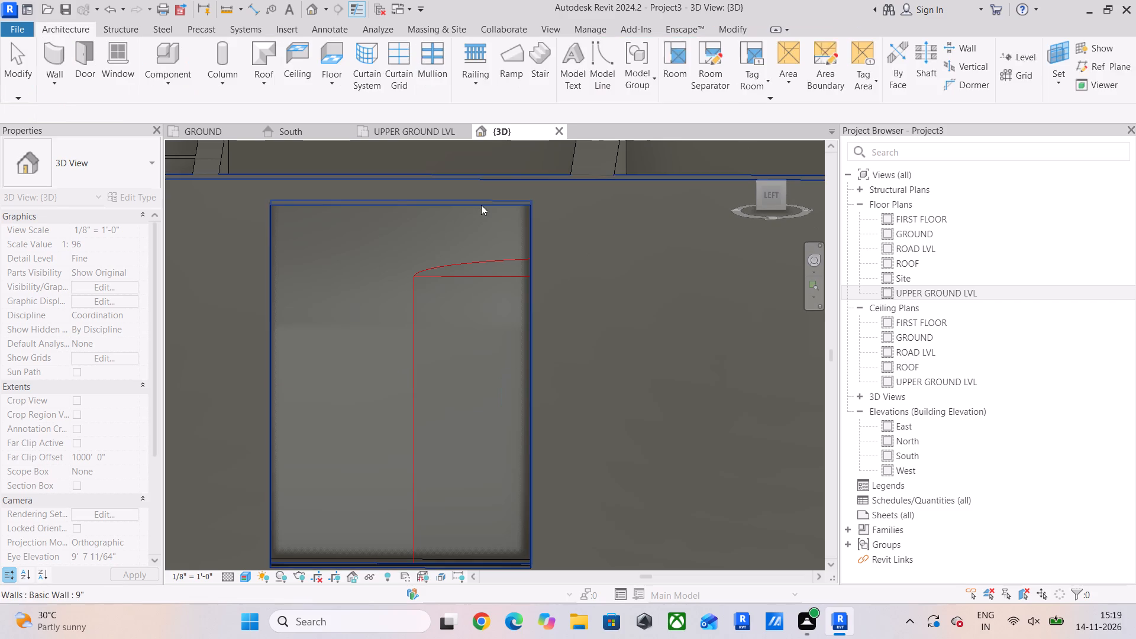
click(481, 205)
Face the curtain wall squarely from the left side of the house and set the 3D view's visual style to Shaded.
click(773, 194)
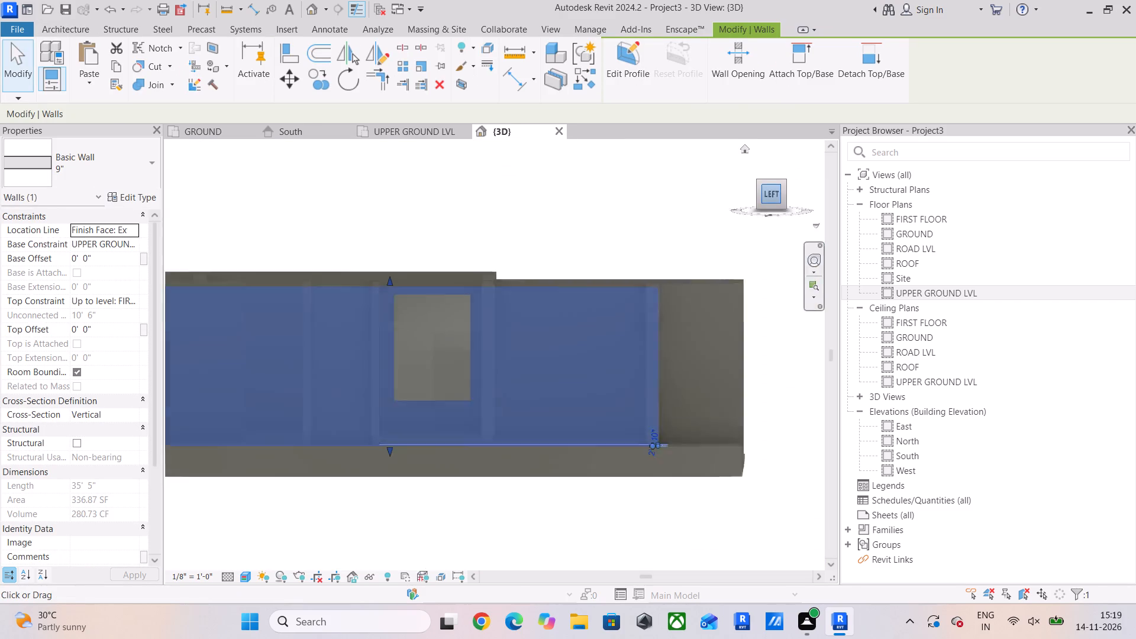
scroll(513, 276, up, 11)
middle_drag(511, 288, 384, 311)
key(Escape)
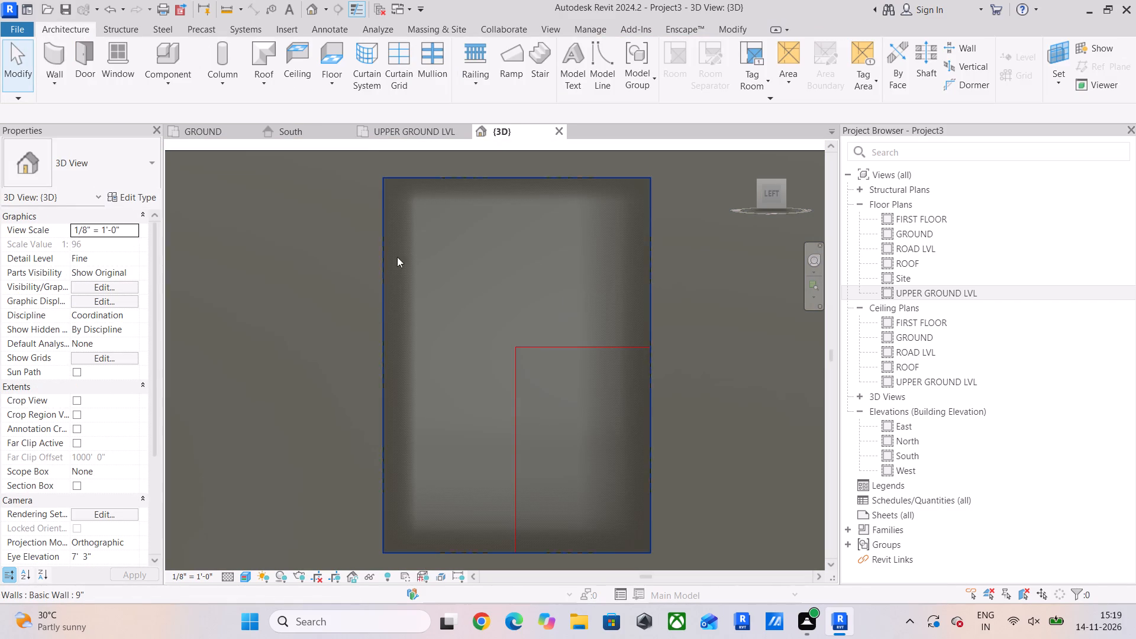
click(387, 63)
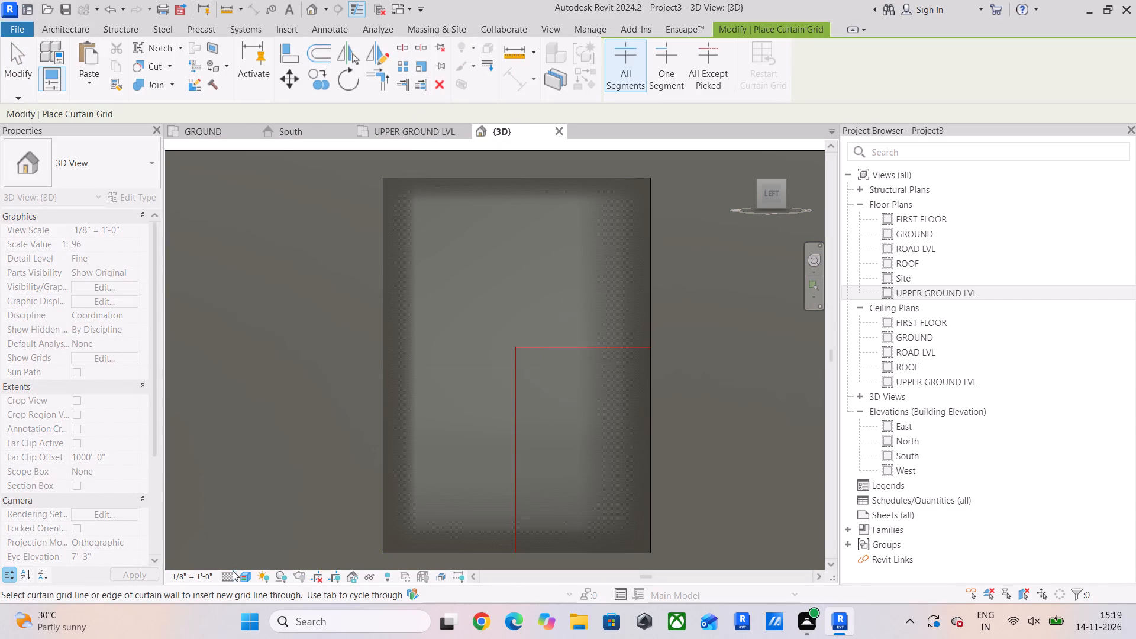
click(242, 574)
click(276, 515)
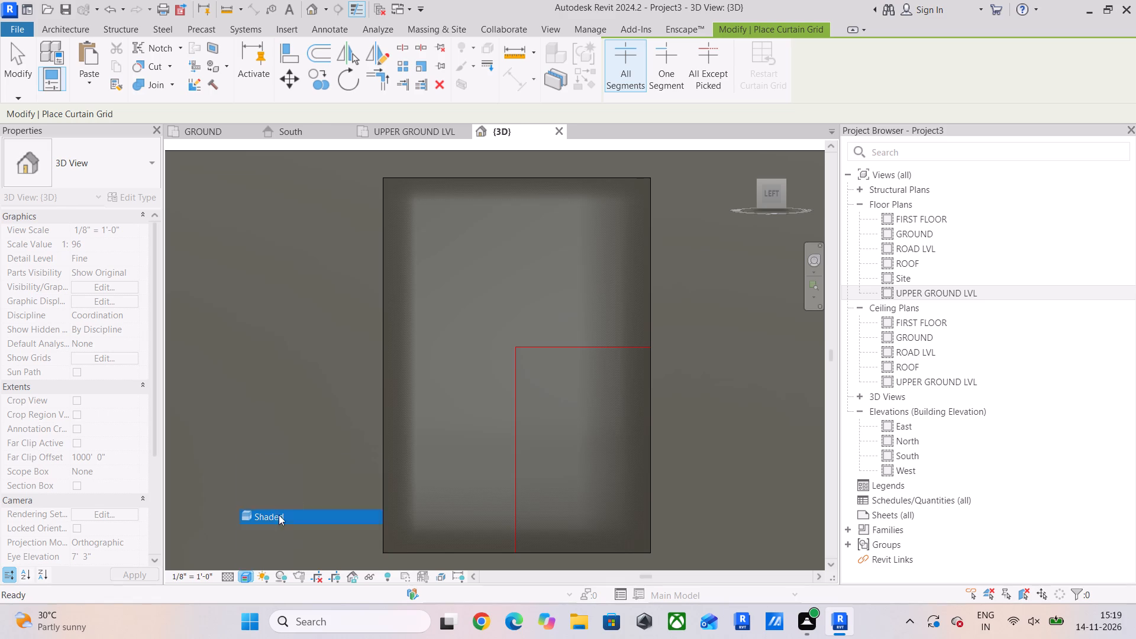
Place two vertical curtain grid lines on the curtain wall, about 1'-0" from its left edge and 1'-4" from its right edge.
middle_drag(468, 191, 434, 209)
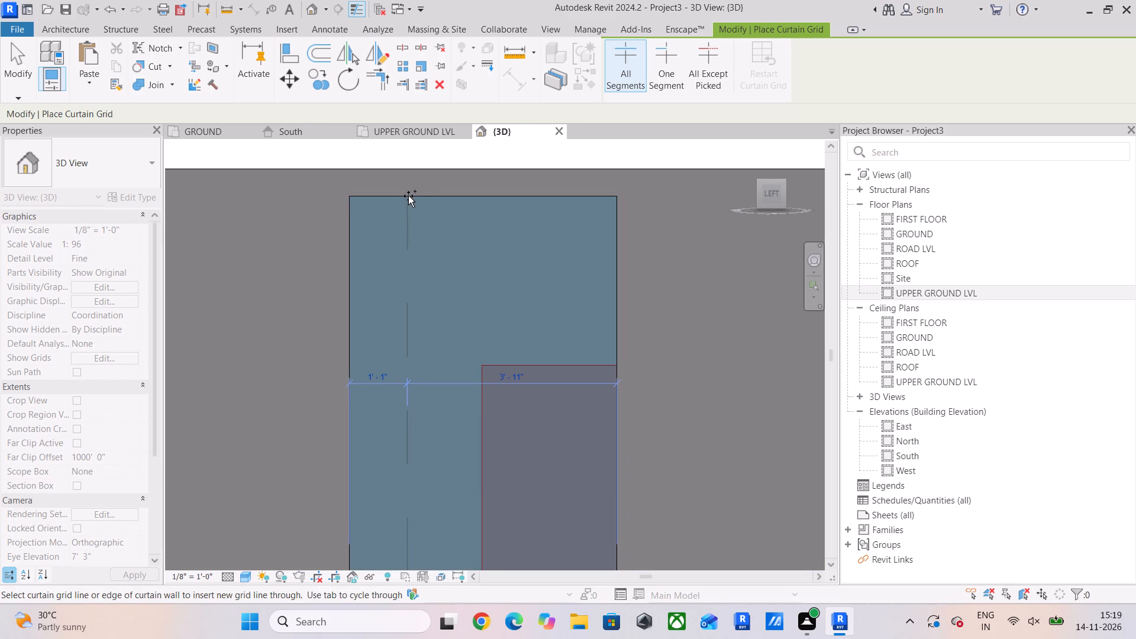
click(405, 199)
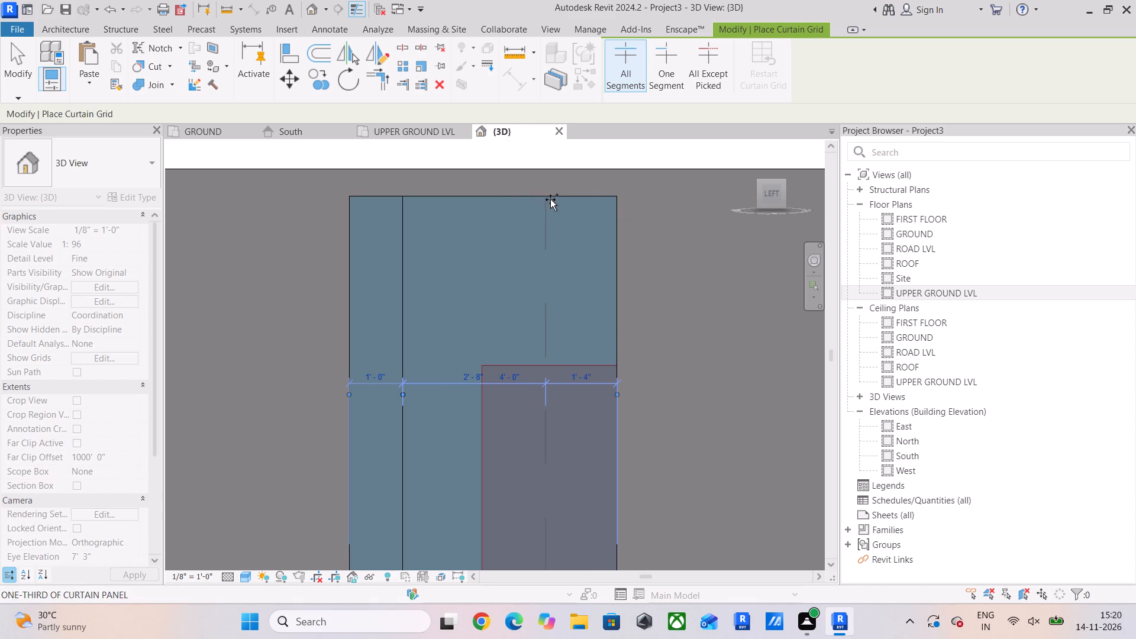
click(551, 199)
key(Escape)
key(Escape)
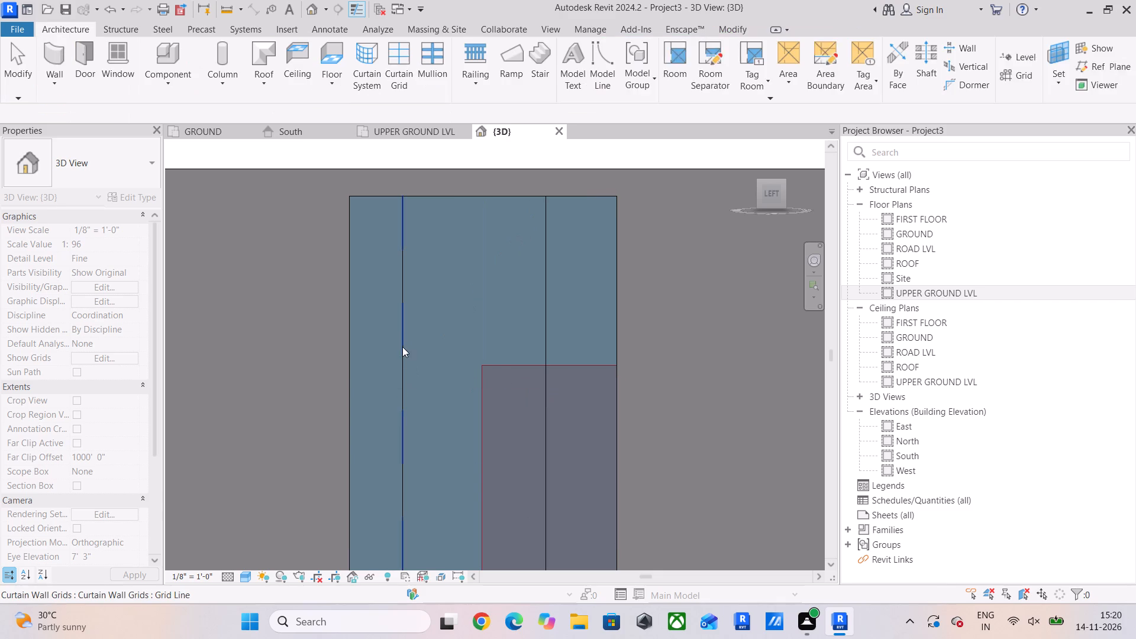
Set the left vertical grid line's distance from the curtain wall's left edge to 1'-4".
click(405, 324)
click(378, 372)
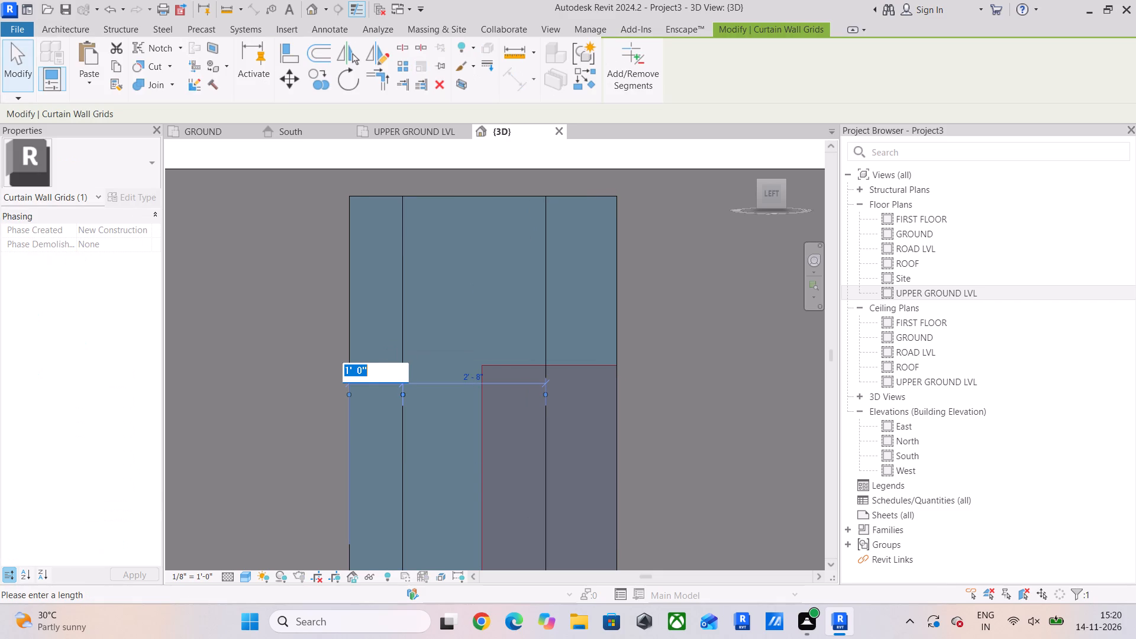
text(1'4")
key(Return)
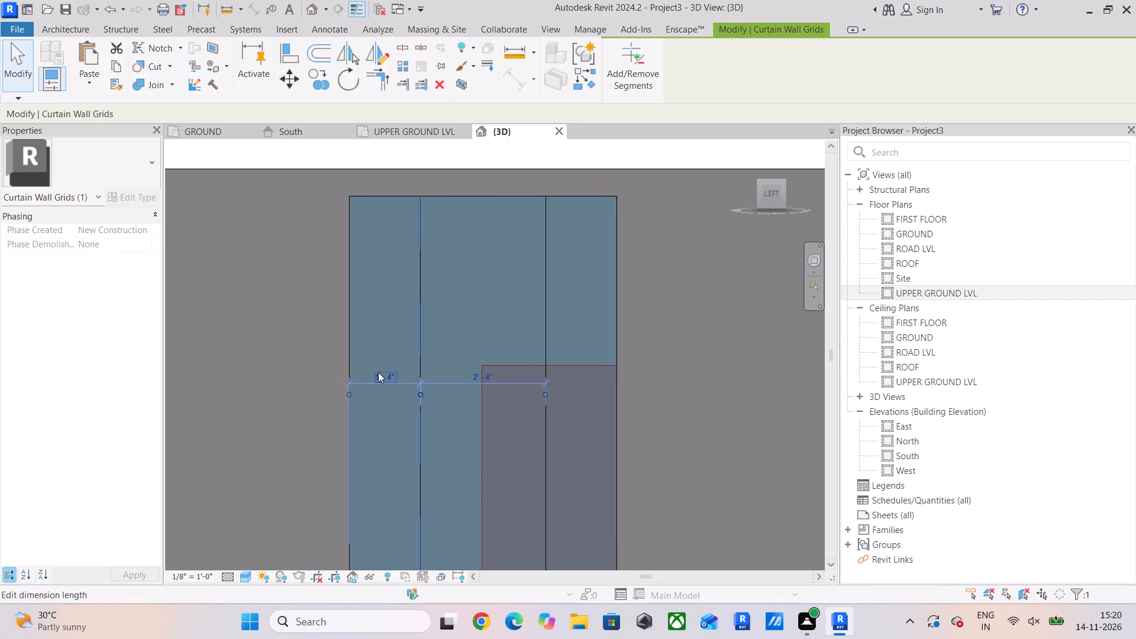
Place 1.5" x 2.5" rectangular mullions on the two vertical grid lines of the left-side curtain wall.
scroll(432, 312, down, 3)
middle_drag(432, 312, 418, 283)
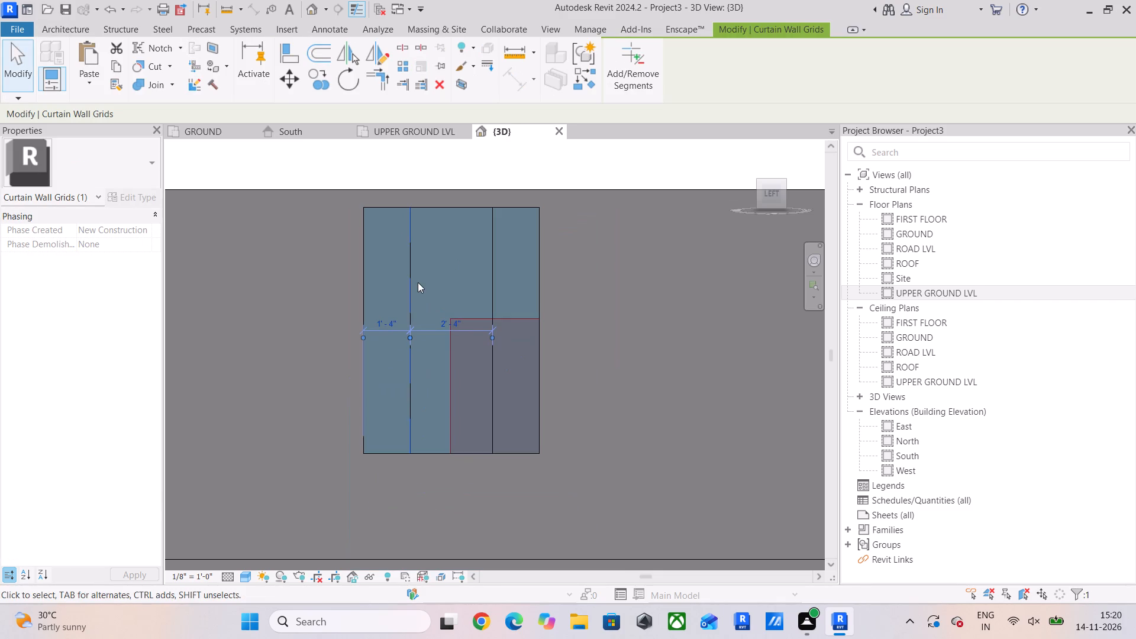
click(440, 263)
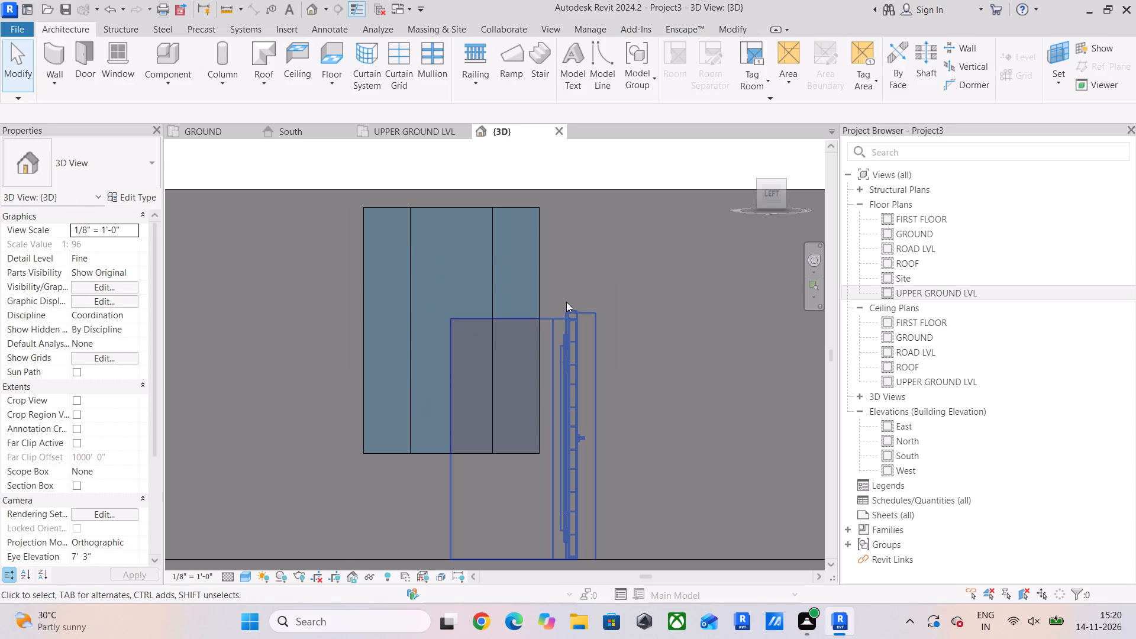
middle_drag(563, 306, 544, 331)
click(424, 60)
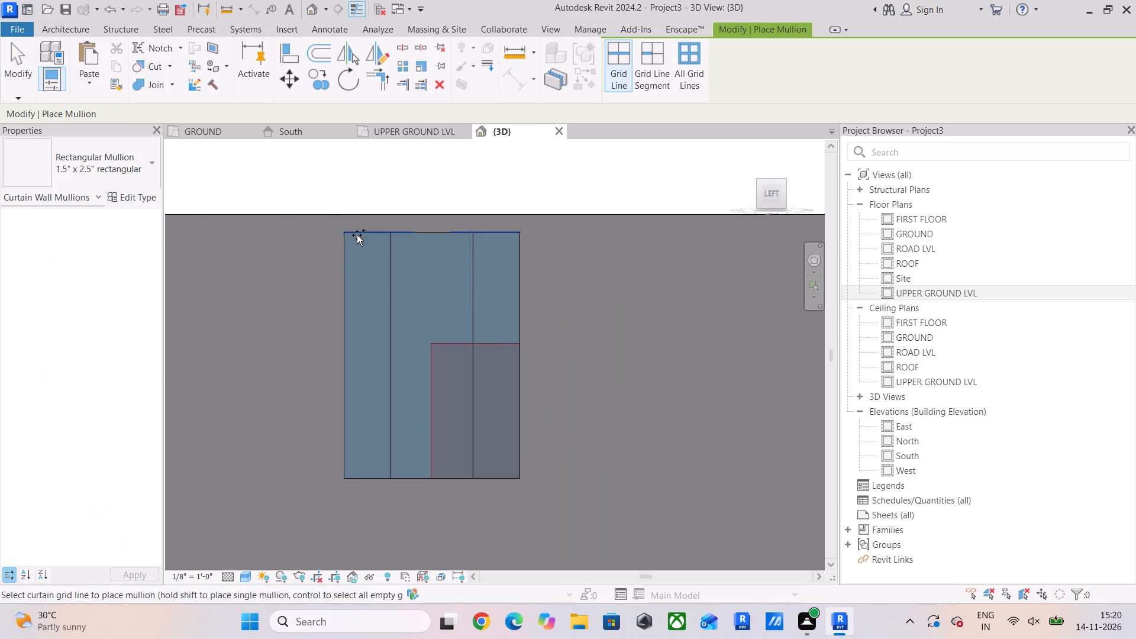
click(389, 260)
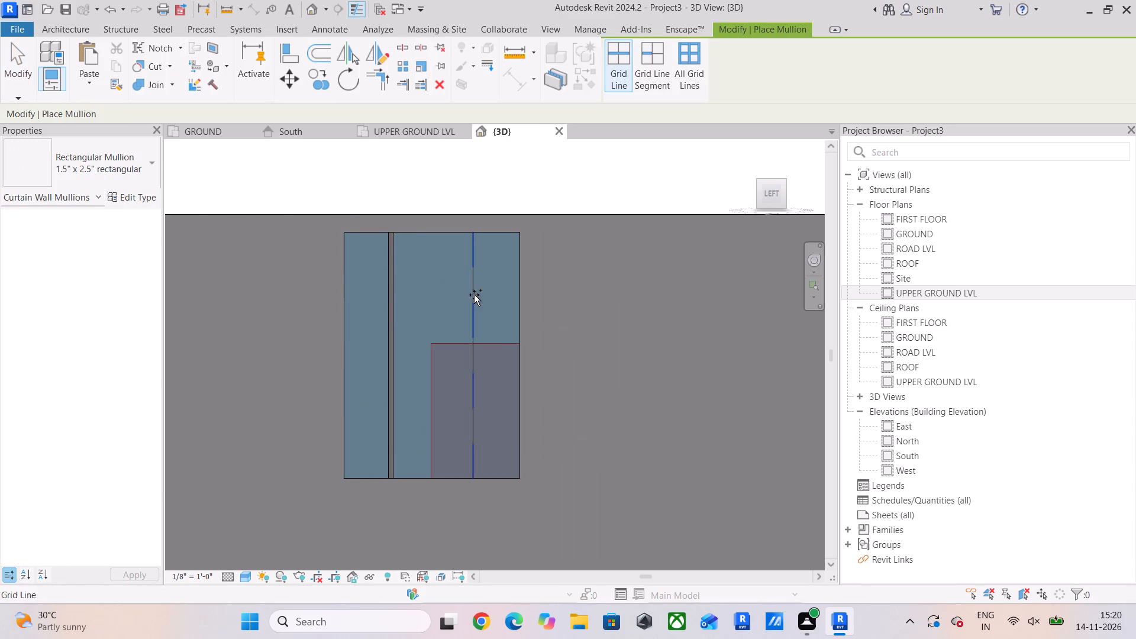
click(474, 295)
Place 2.5" x 5" rectangular mullions along all four outer edges of the left-side curtain wall.
click(144, 159)
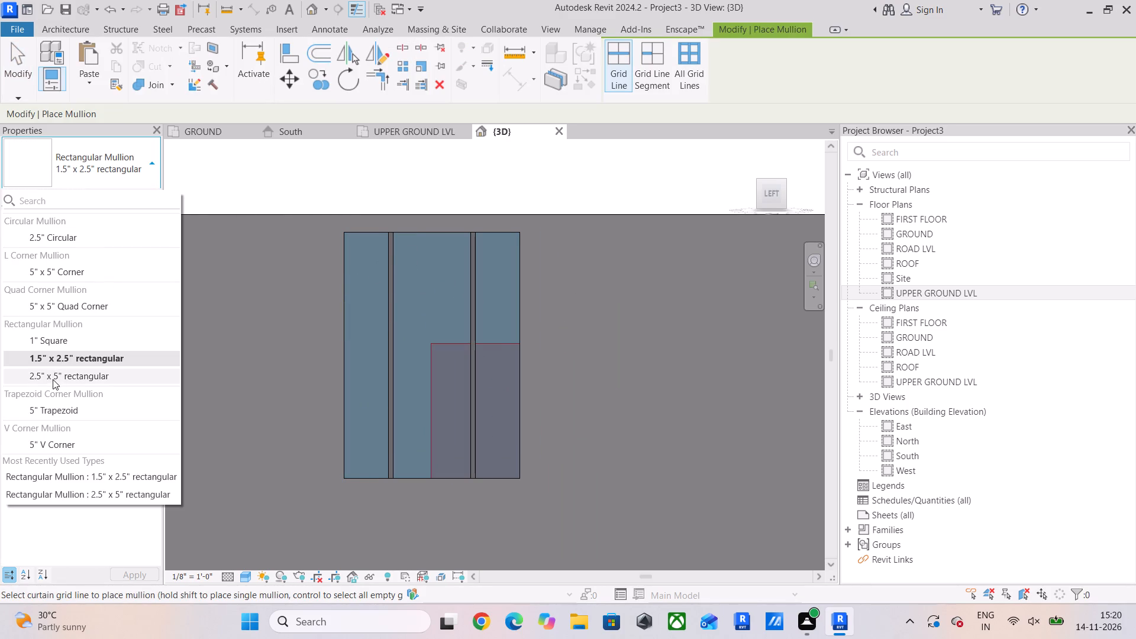
click(53, 379)
click(366, 229)
click(343, 275)
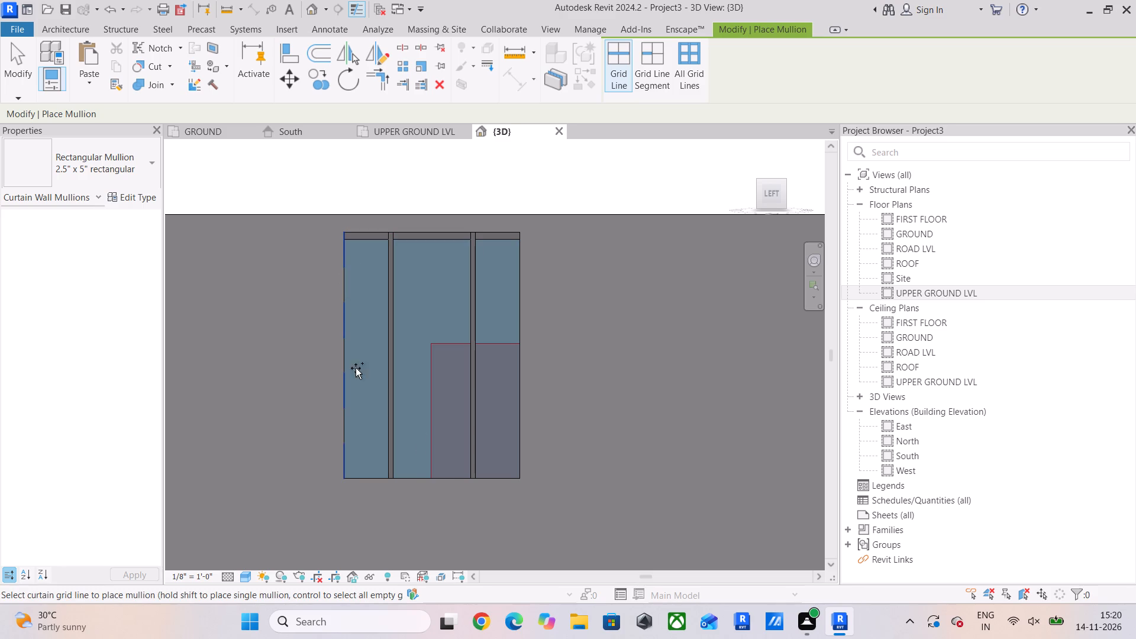
click(436, 475)
click(518, 359)
key(Escape)
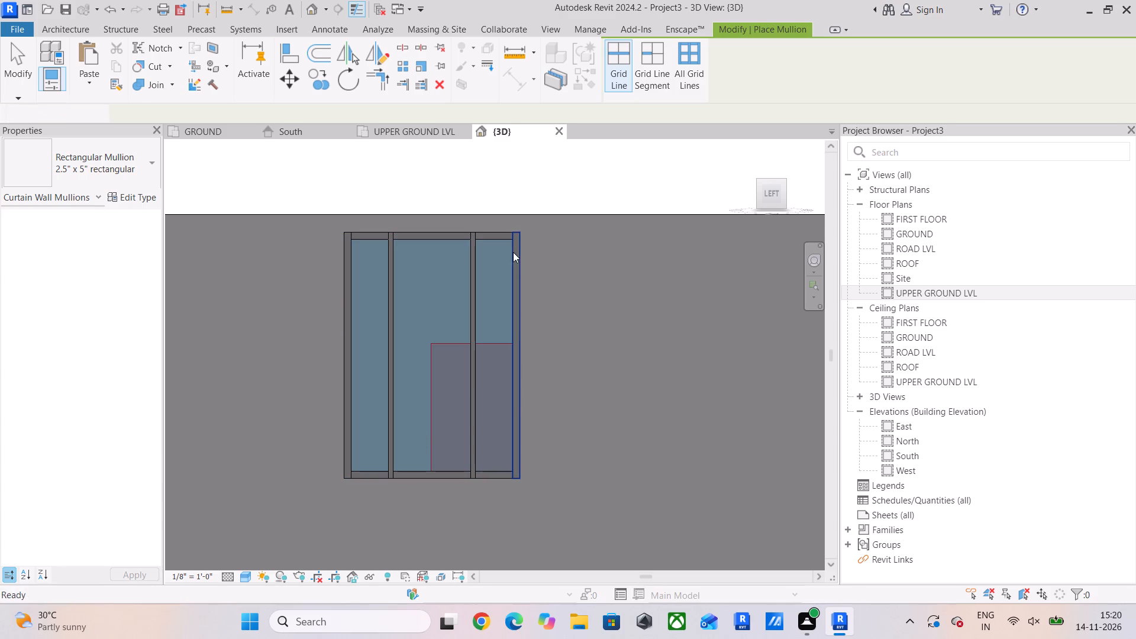
key(Escape)
key(Escape)
key(Escape)
key(Escape)
key(Escape)
Set the 3D view's visual style to Realistic.
scroll(409, 286, down, 2)
middle_drag(408, 289, 401, 301)
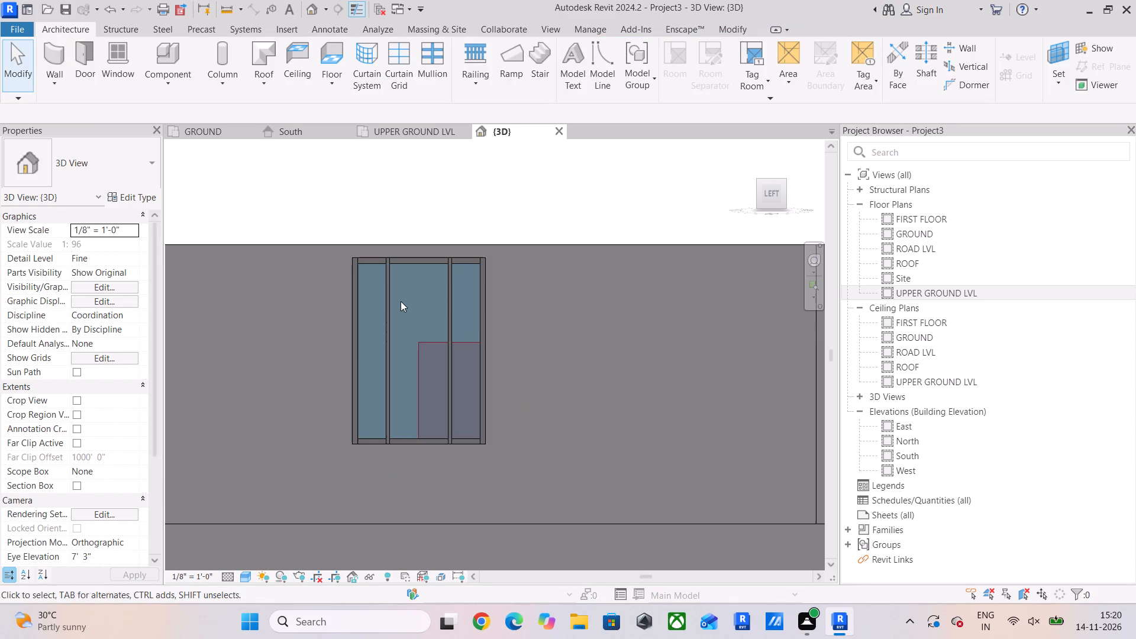
scroll(499, 318, down, 5)
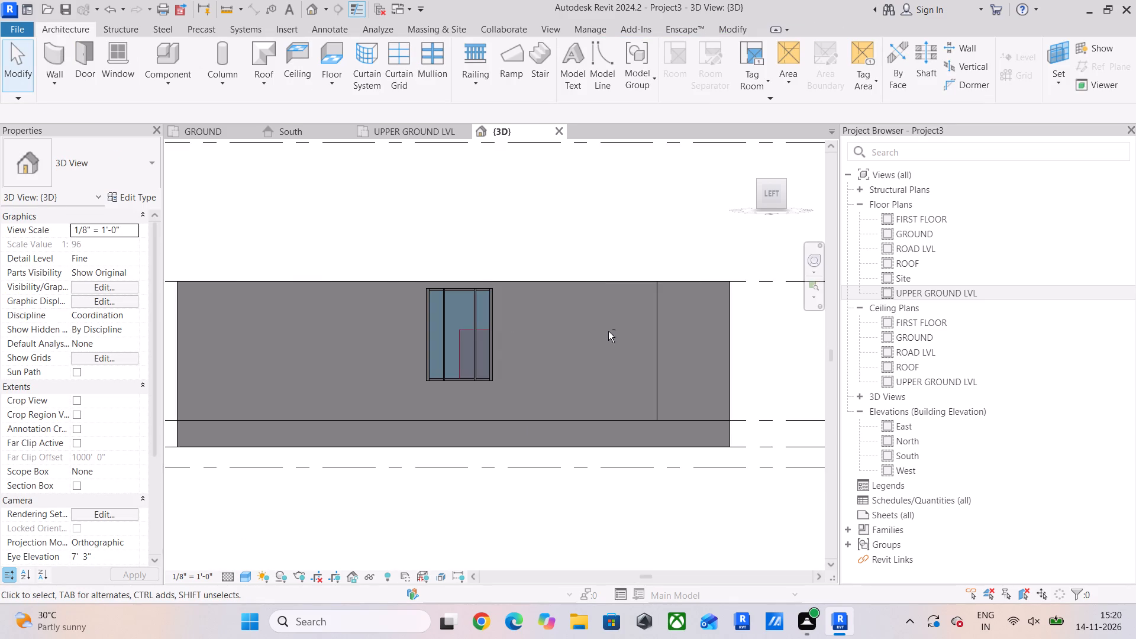
shift+middle_drag(599, 336, 506, 376)
click(245, 574)
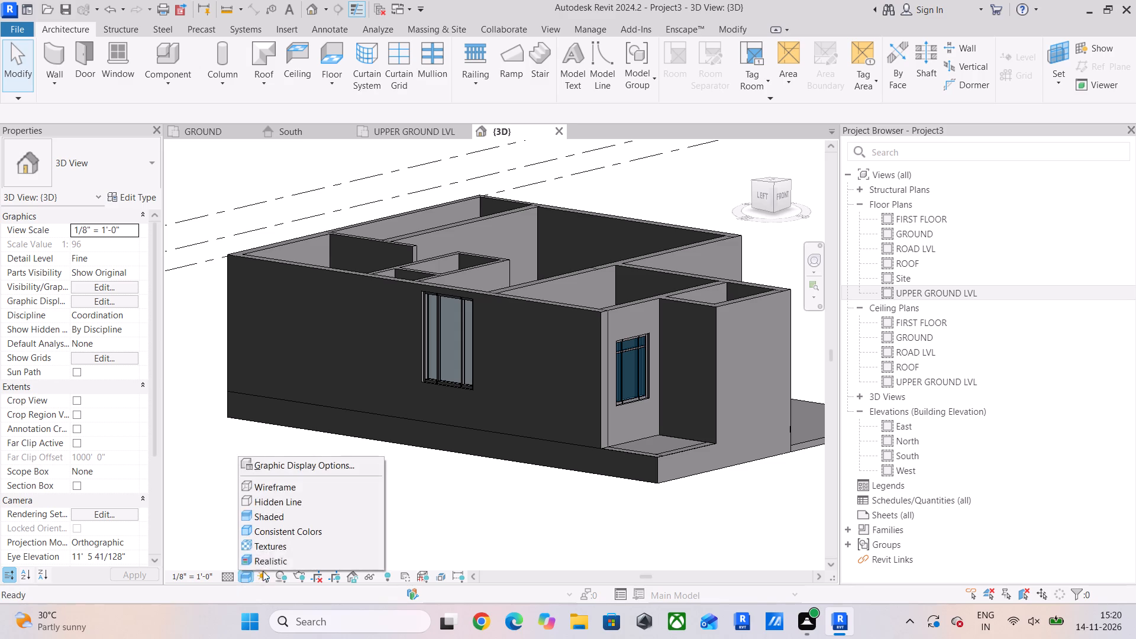
click(276, 562)
Examine the curtain-wall windows and their mullions from the left side and front of the house.
scroll(489, 289, up, 6)
middle_drag(461, 335, 527, 235)
scroll(528, 237, down, 5)
shift+middle_drag(566, 322, 504, 301)
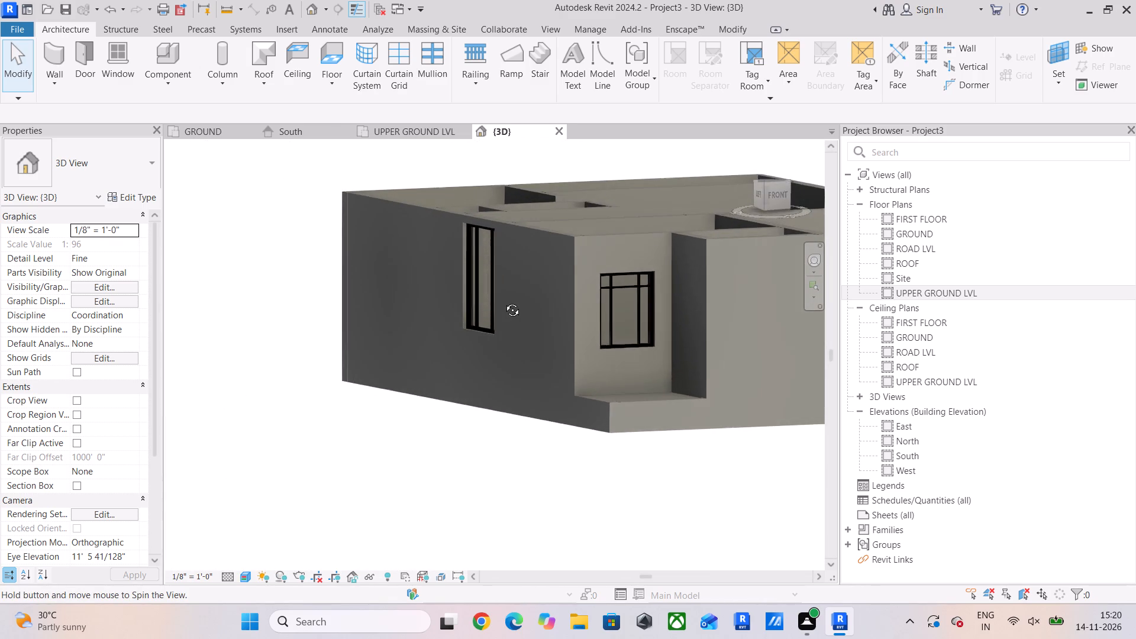
shift+middle_drag(504, 301, 580, 315)
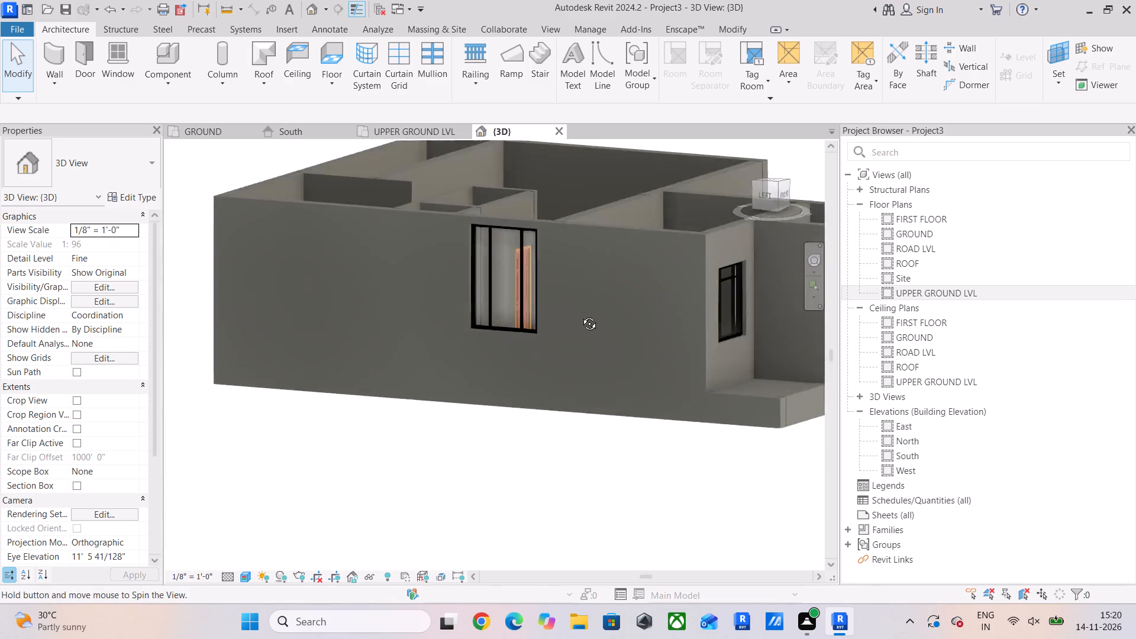
shift+middle_drag(580, 315, 595, 333)
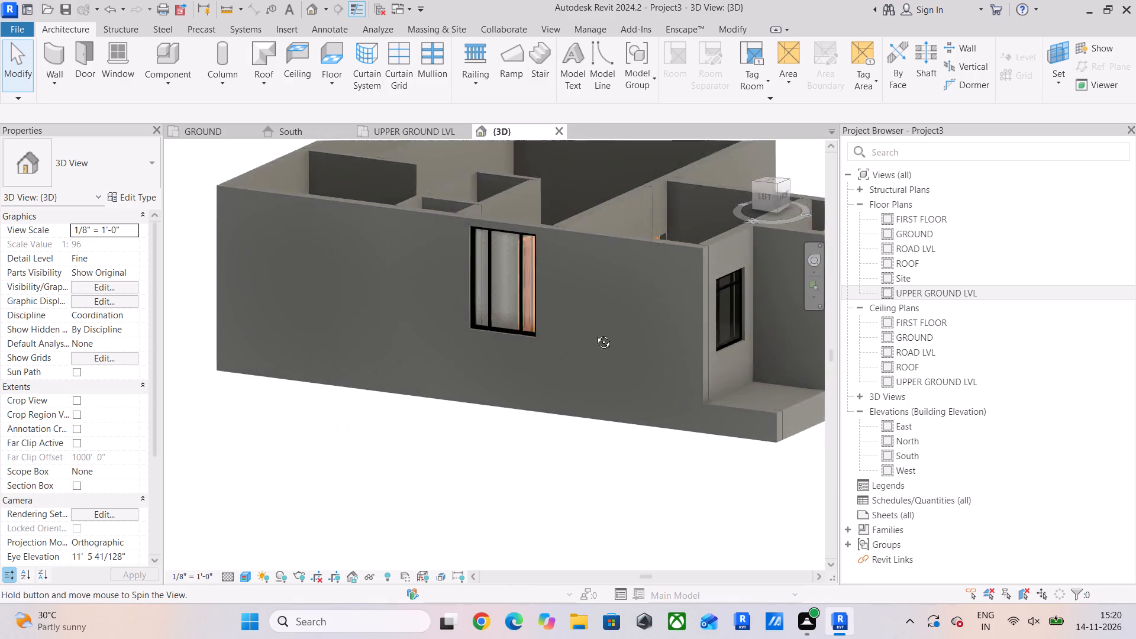
shift+middle_drag(595, 333, 607, 333)
scroll(606, 317, down, 5)
shift+middle_drag(628, 312, 474, 308)
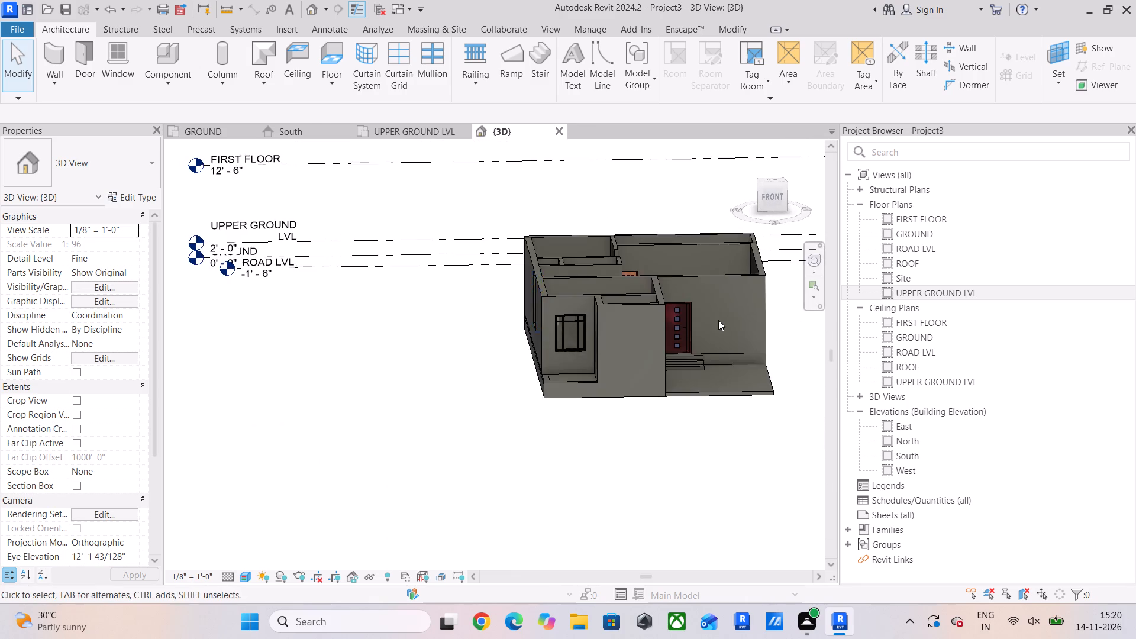
scroll(719, 317, up, 1)
middle_drag(699, 350, 674, 385)
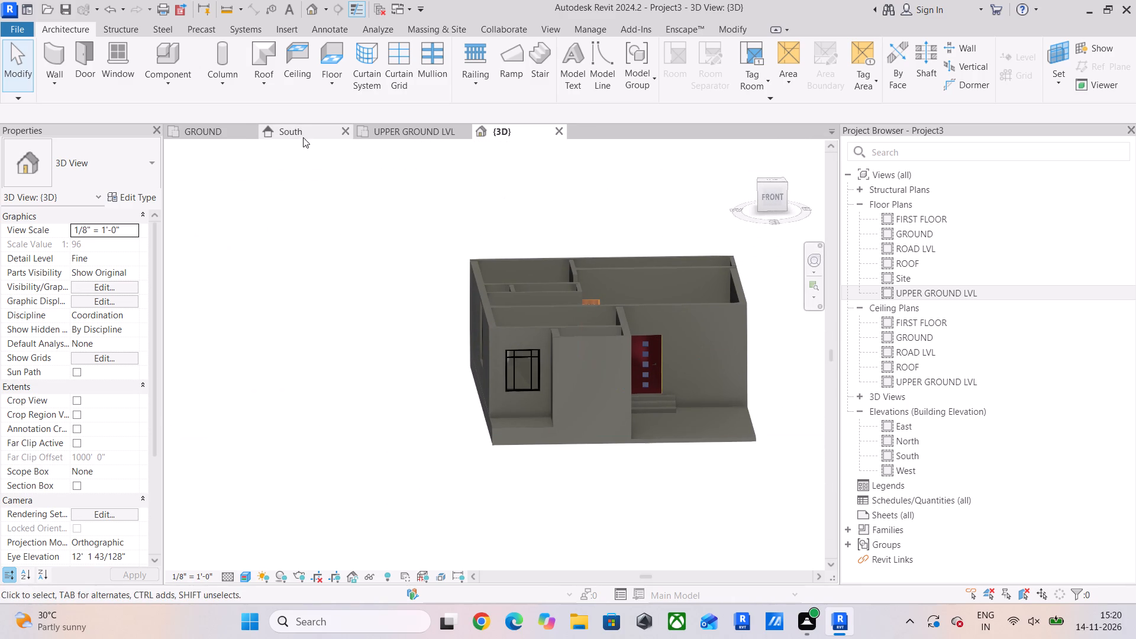
On the UPPER GROUND LVL plan, draw a 6'-0" curtain wall in the front wall beside the entrance door, ending 1'-4" from the side wall.
click(414, 134)
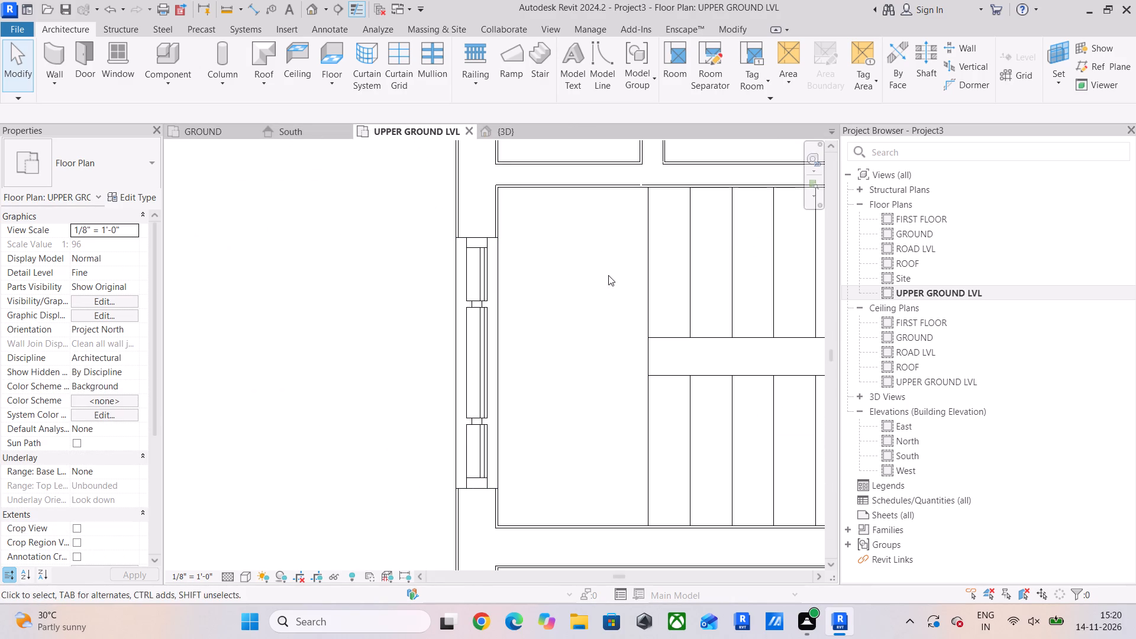
middle_drag(471, 280, 349, 276)
scroll(586, 316, down, 4)
middle_drag(632, 319, 208, 285)
scroll(320, 331, down, 4)
middle_drag(430, 346, 321, 336)
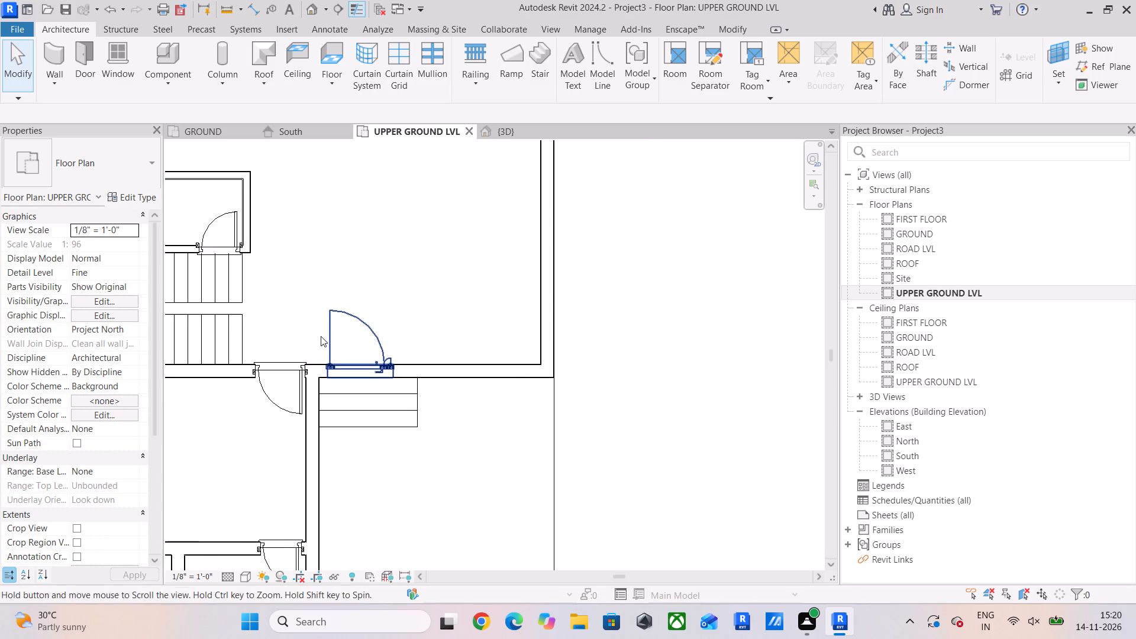
middle_drag(321, 336, 322, 336)
scroll(466, 395, up, 5)
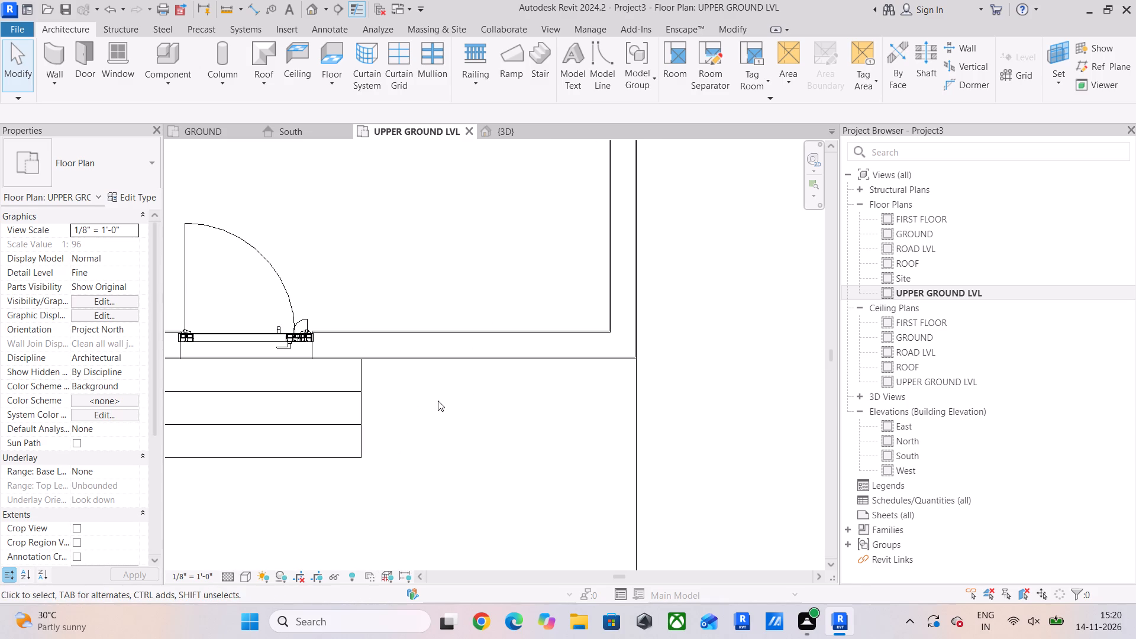
scroll(417, 405, up, 1)
middle_drag(376, 359, 364, 393)
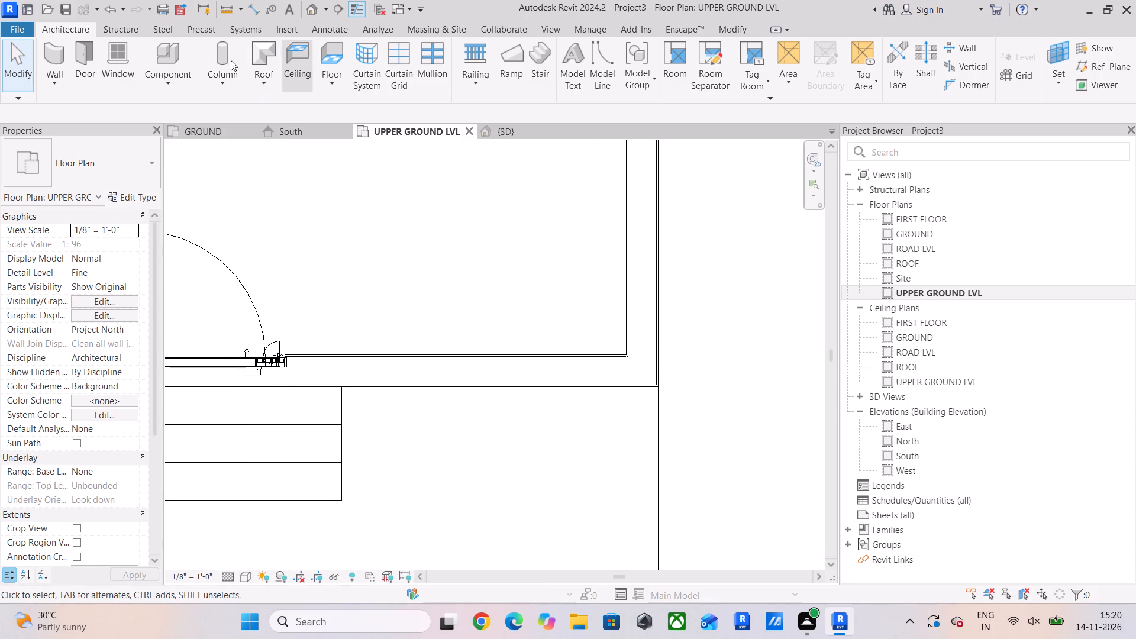
click(54, 56)
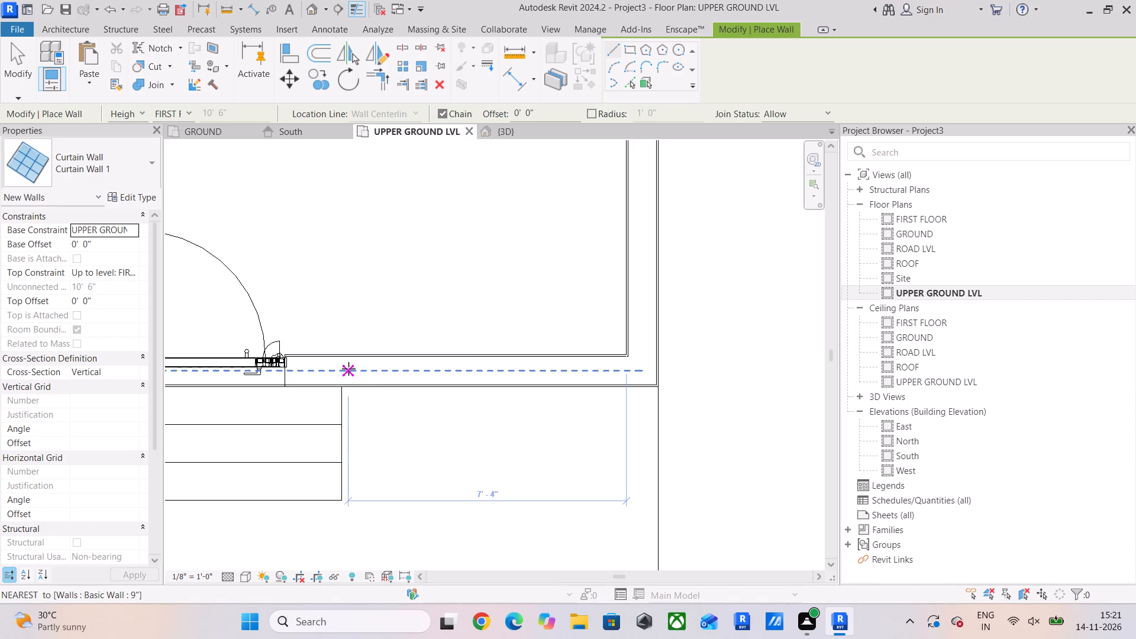
click(348, 369)
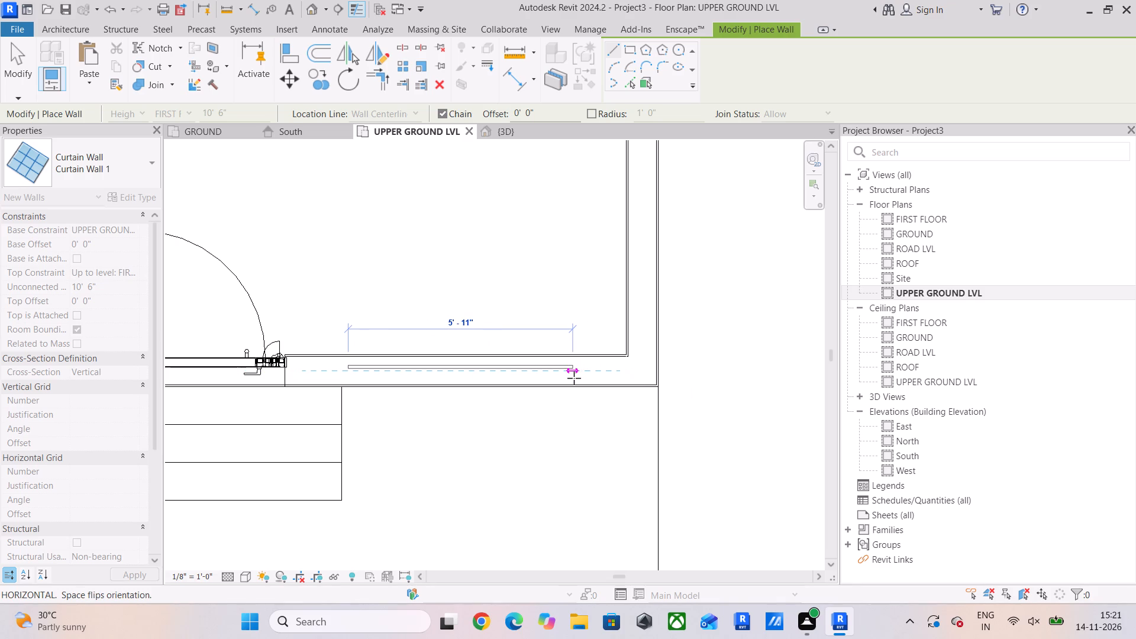
click(576, 379)
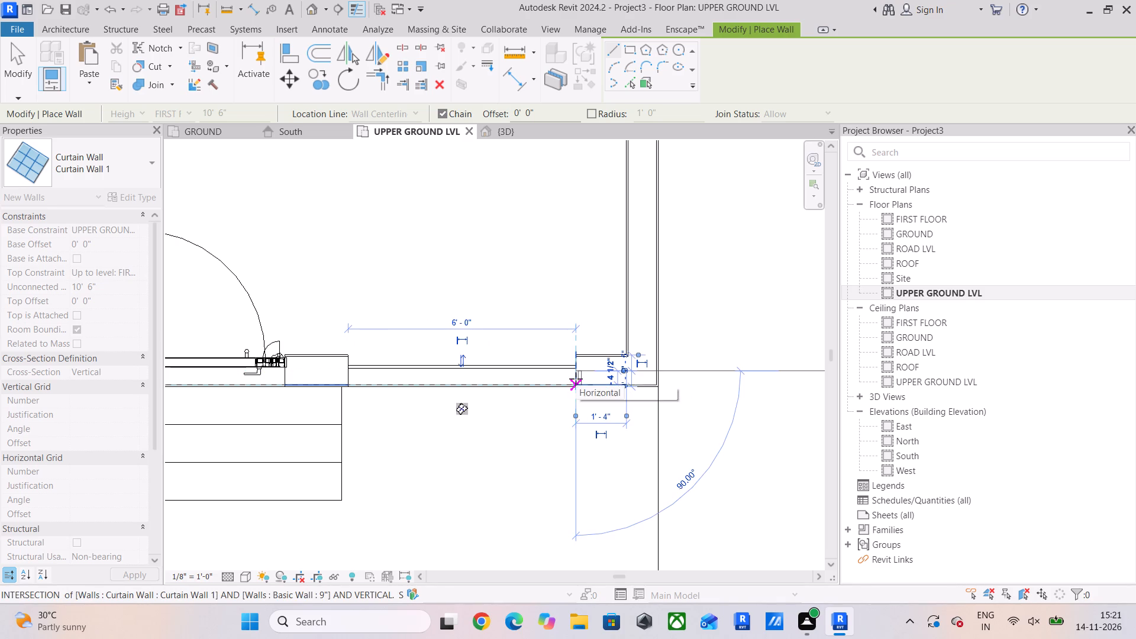
key(Escape)
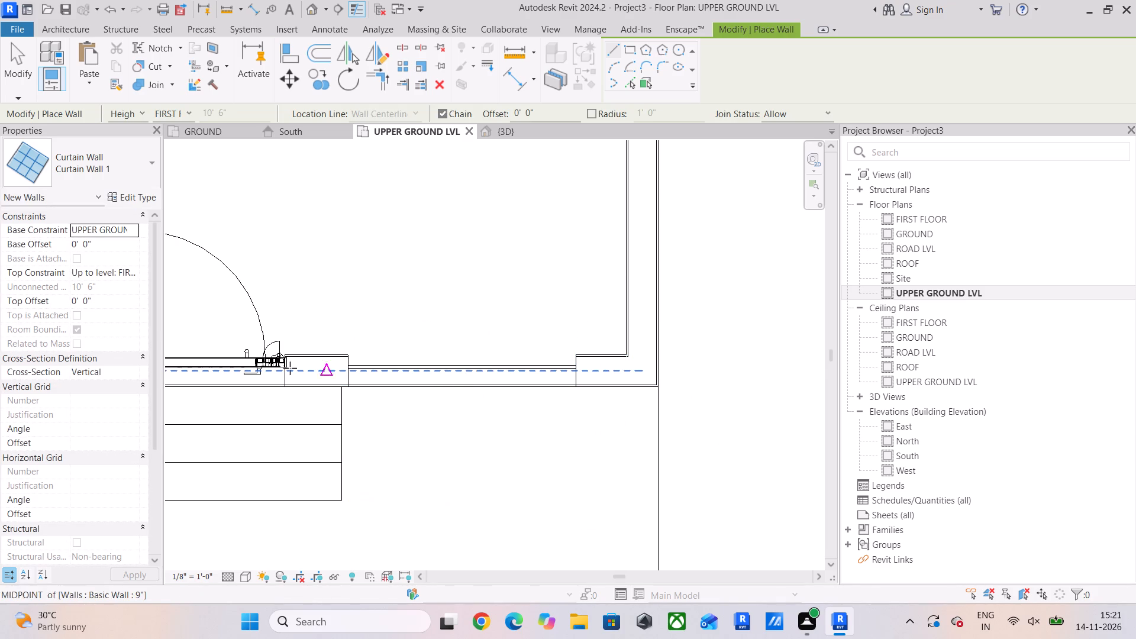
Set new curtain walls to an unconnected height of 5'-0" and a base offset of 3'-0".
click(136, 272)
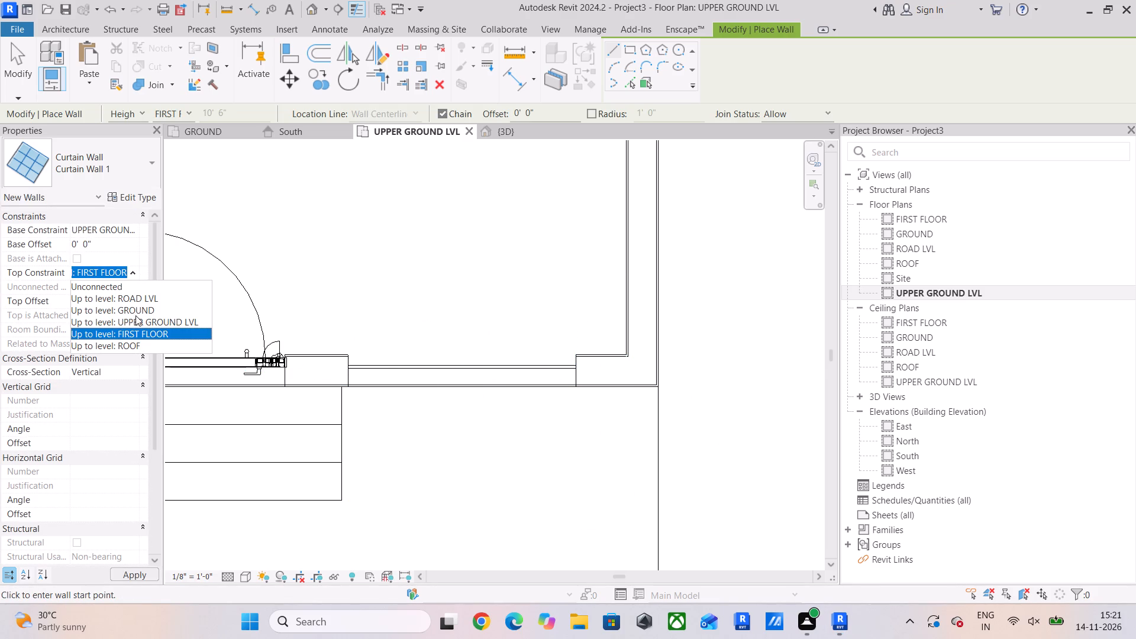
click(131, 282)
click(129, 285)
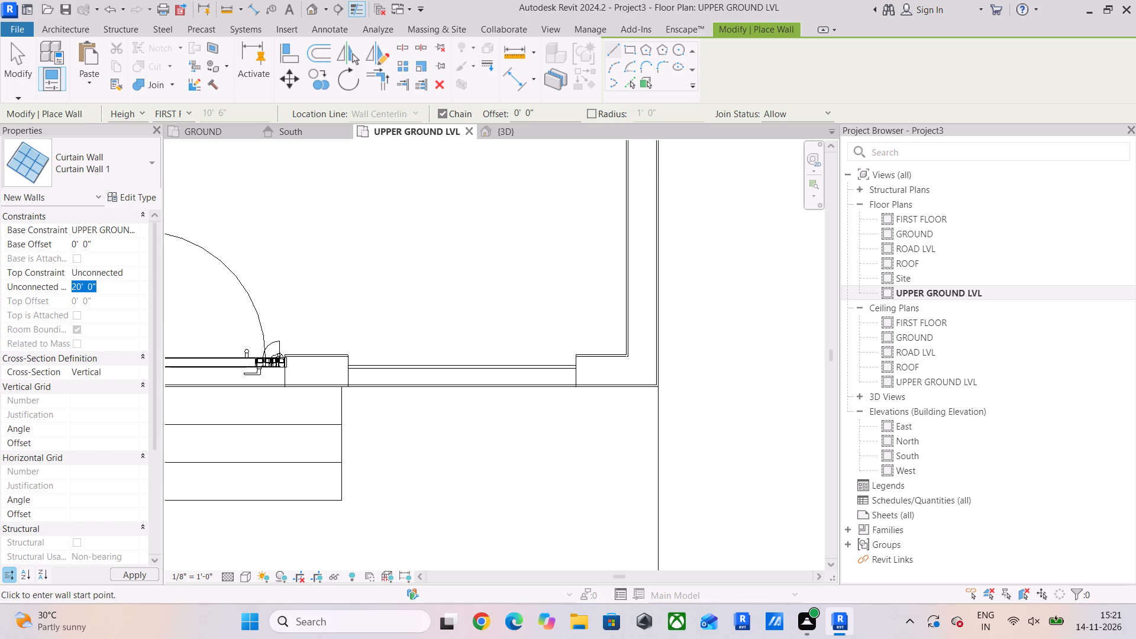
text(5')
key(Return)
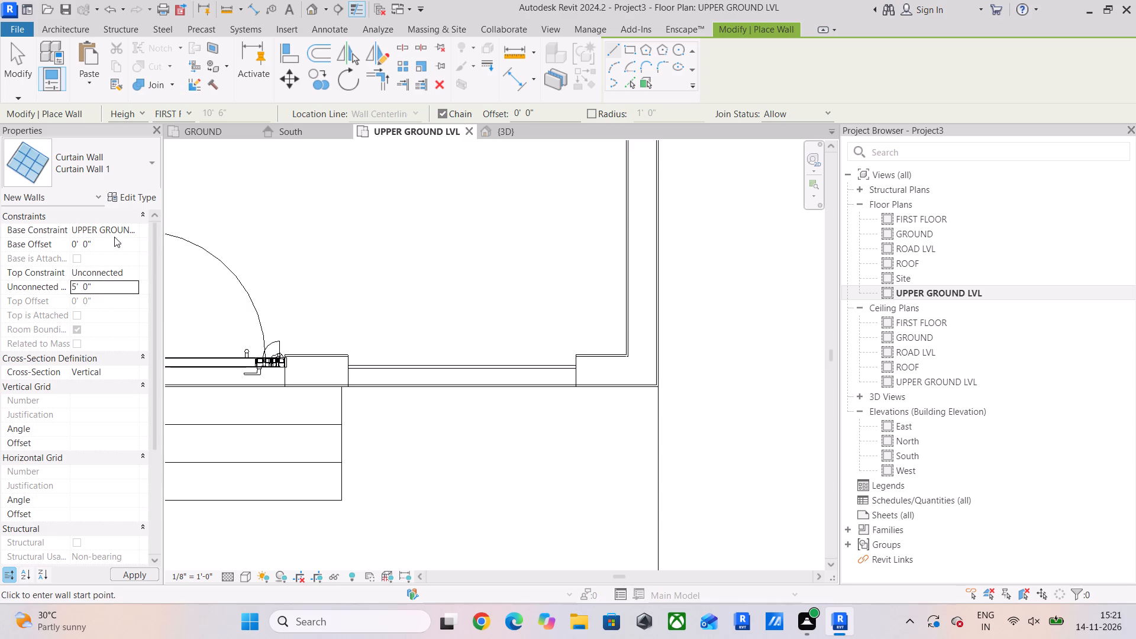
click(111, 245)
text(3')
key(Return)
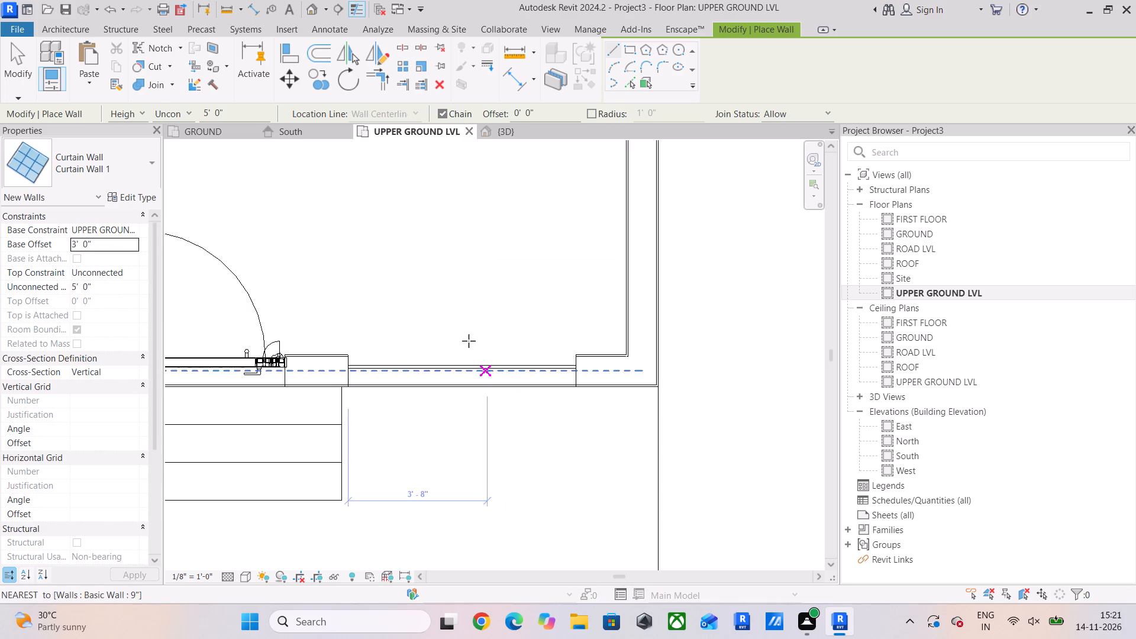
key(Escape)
Compare the base offset and height settings of the new front curtain wall with those of the left-side curtain wall.
click(452, 369)
click(469, 358)
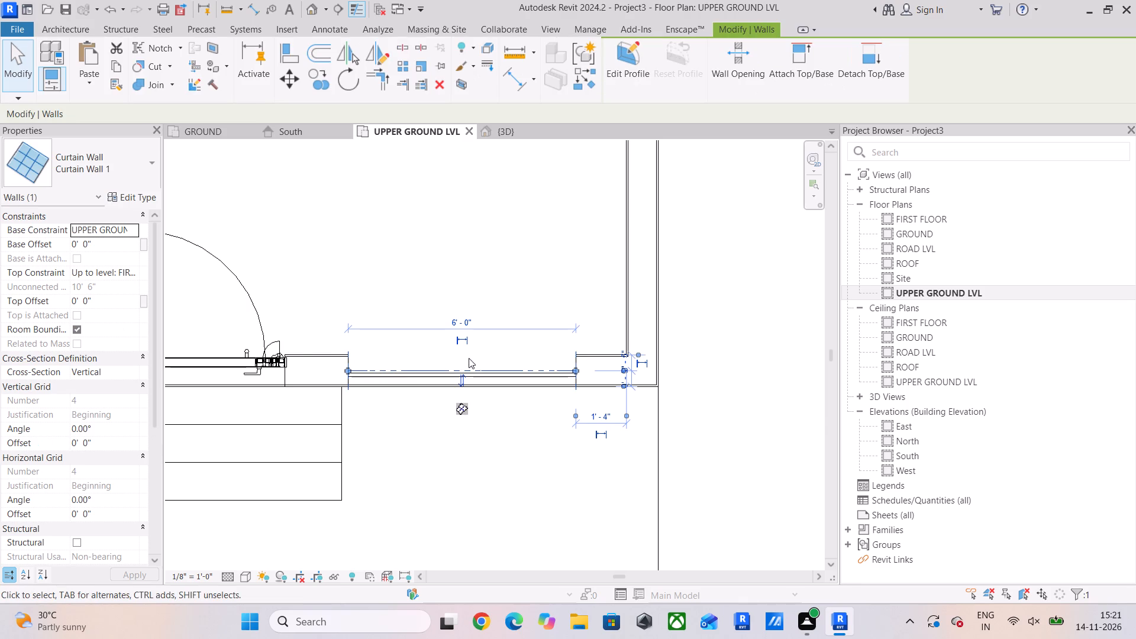
scroll(425, 356, down, 5)
middle_drag(427, 356, 711, 483)
scroll(304, 362, down, 1)
scroll(264, 406, up, 5)
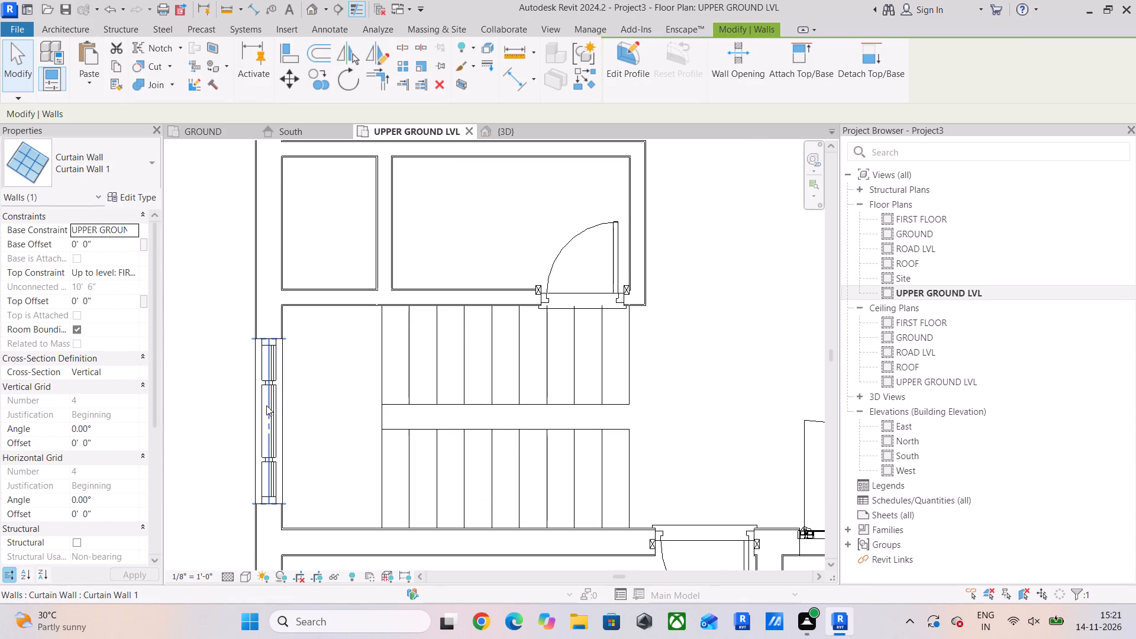
click(272, 393)
click(277, 417)
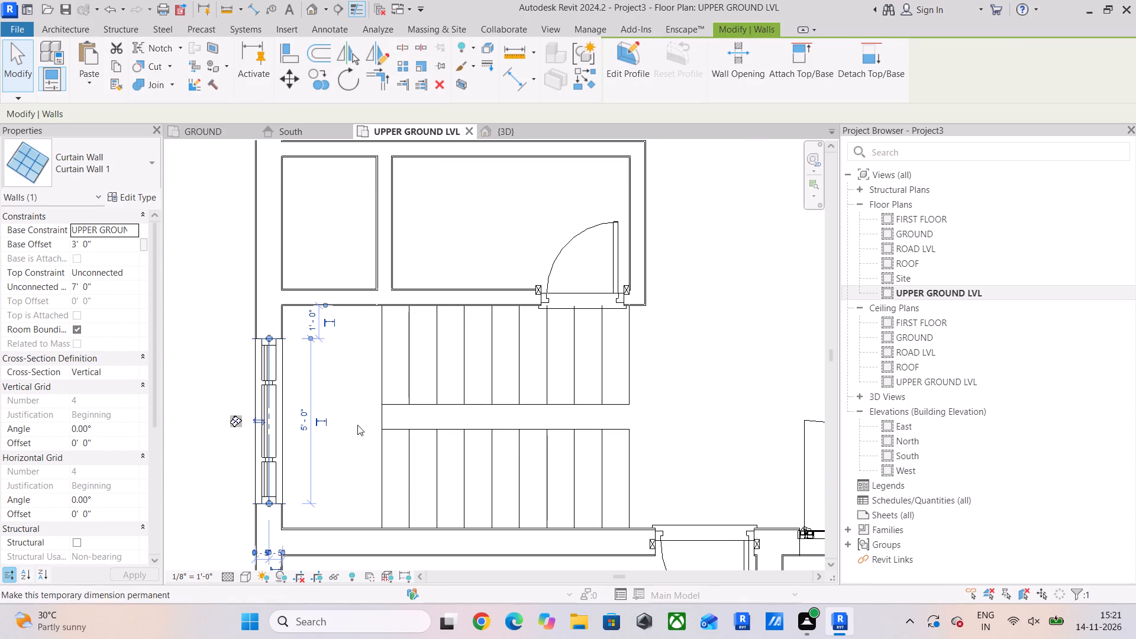
scroll(367, 425, down, 4)
middle_drag(380, 418, 139, 328)
middle_drag(561, 407, 529, 359)
scroll(532, 301, up, 5)
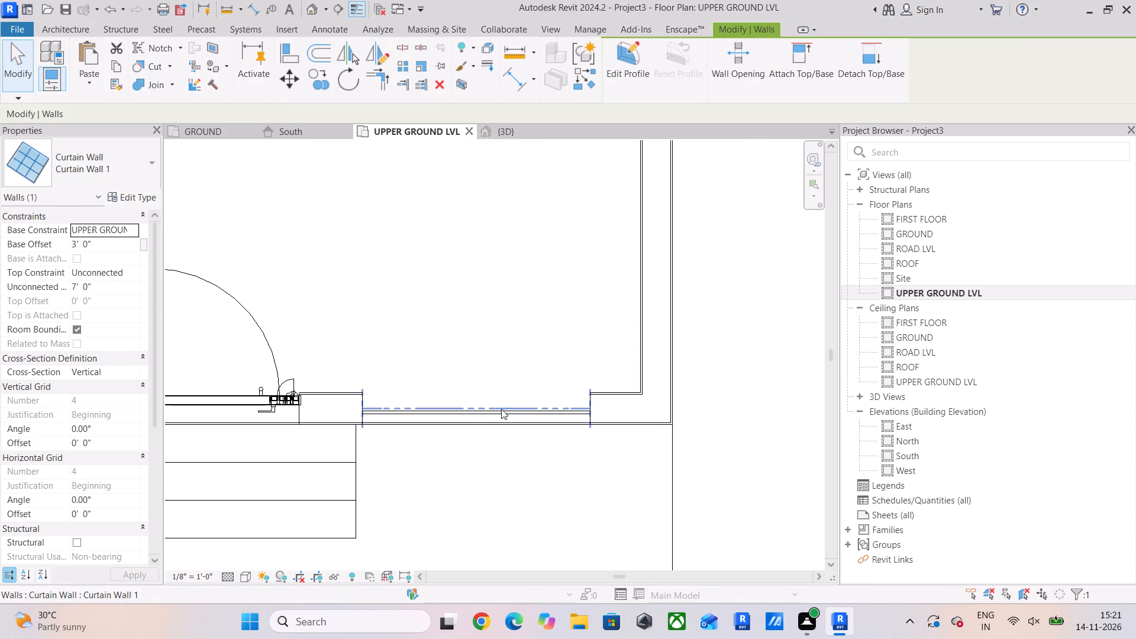
key(Escape)
Set the 6'-0" front curtain wall beside the entrance door to base offset 3'-0", top constraint Unconnected and height 5'-0".
click(498, 416)
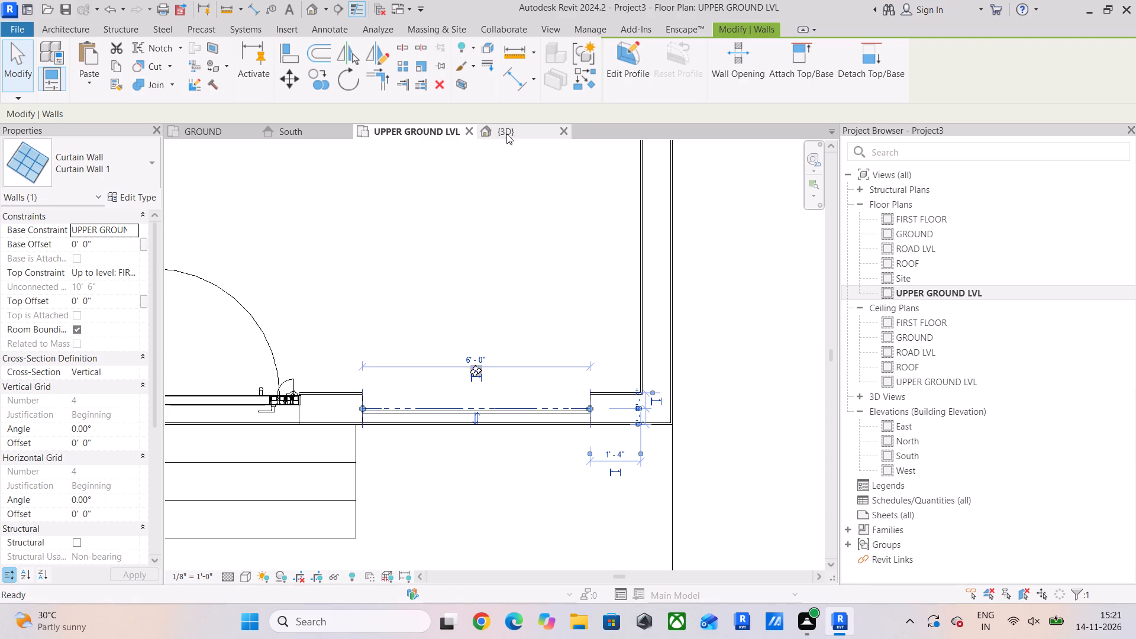
click(506, 134)
middle_drag(537, 335, 463, 331)
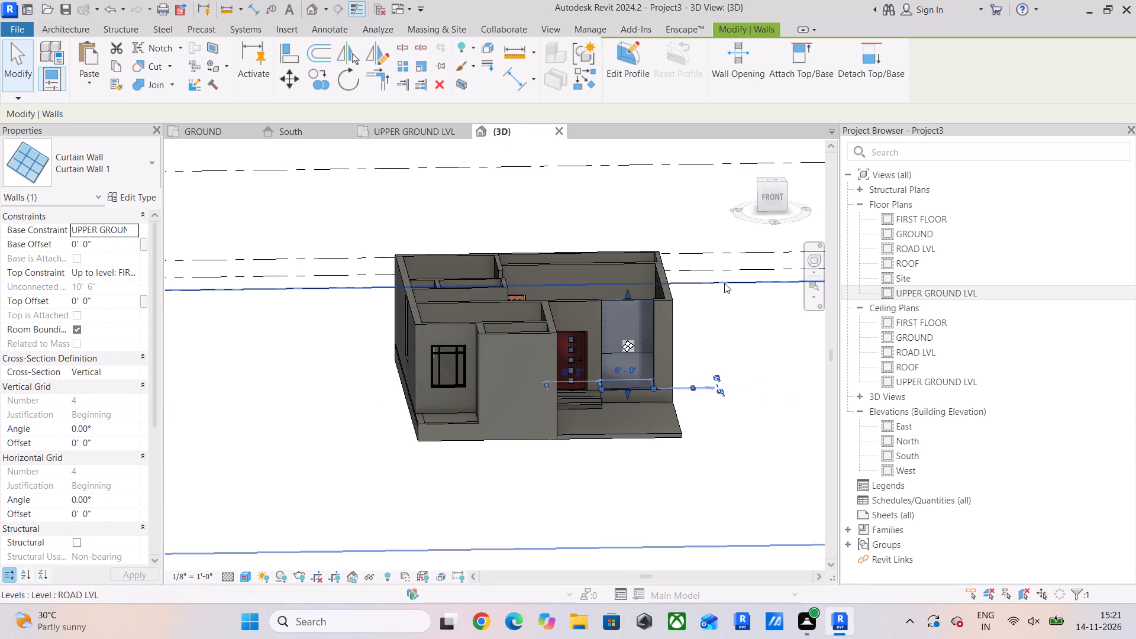
click(773, 194)
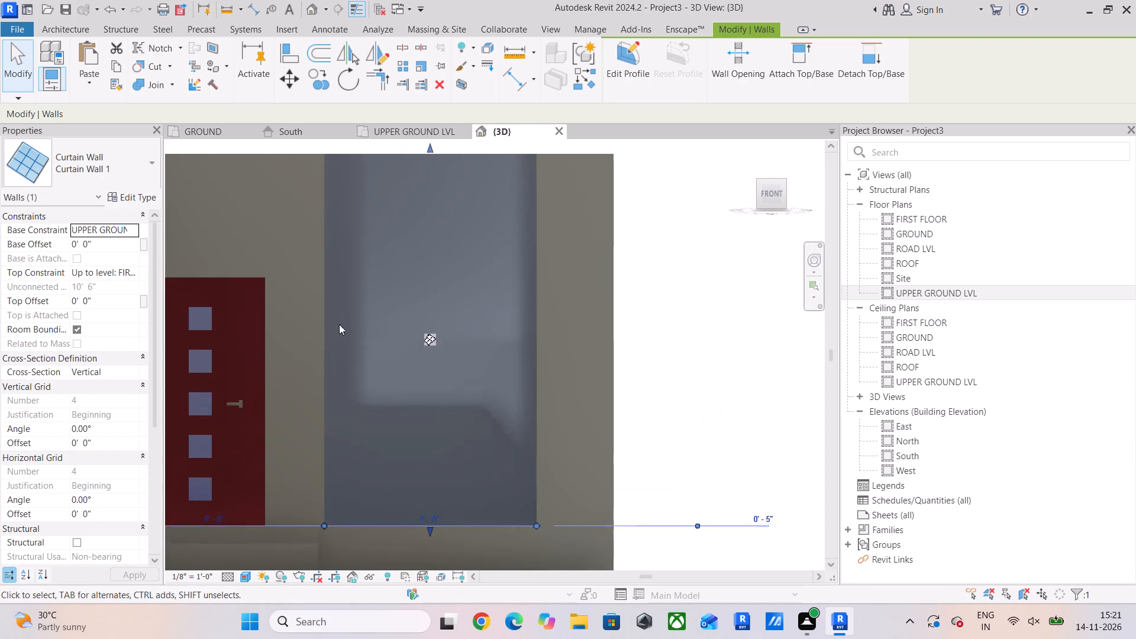
scroll(212, 329, down, 3)
click(101, 250)
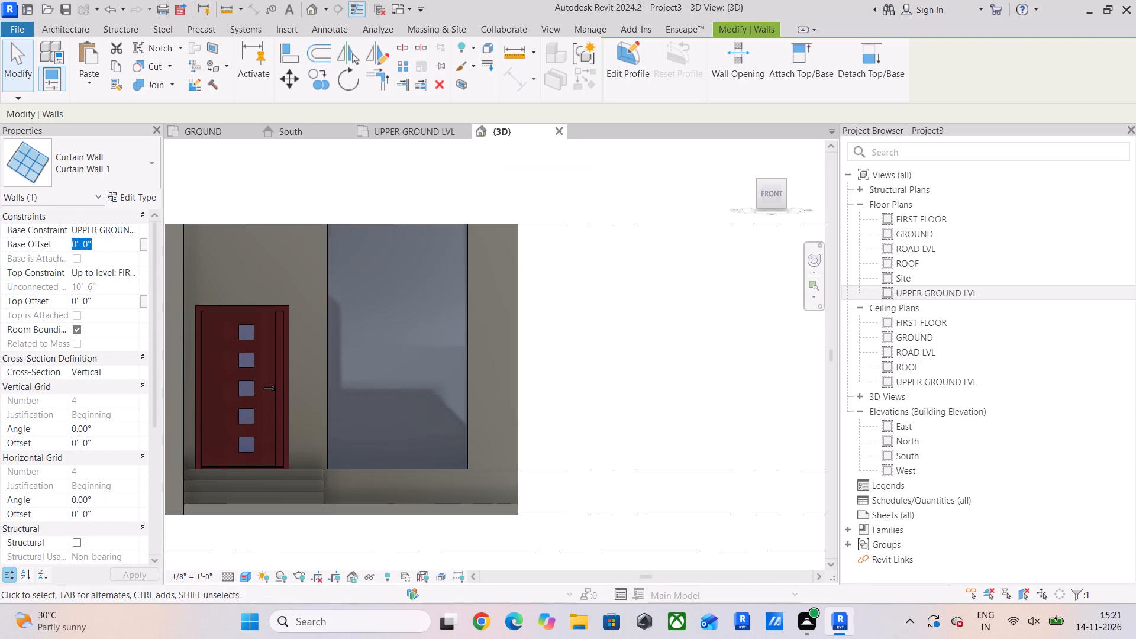
text(3')
key(Return)
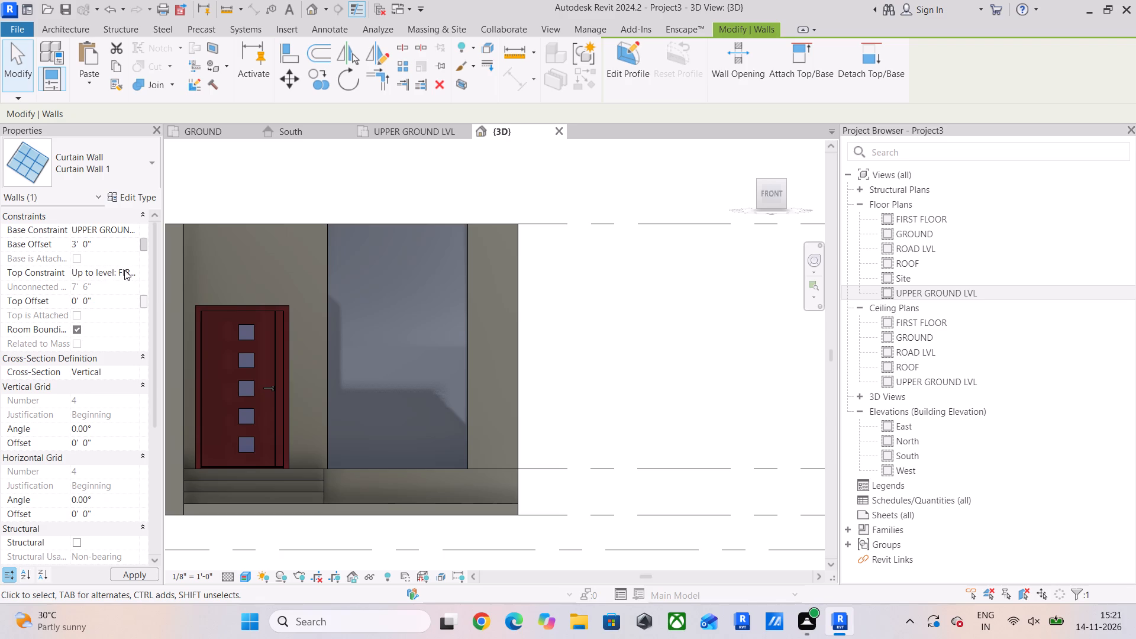
click(130, 270)
click(122, 285)
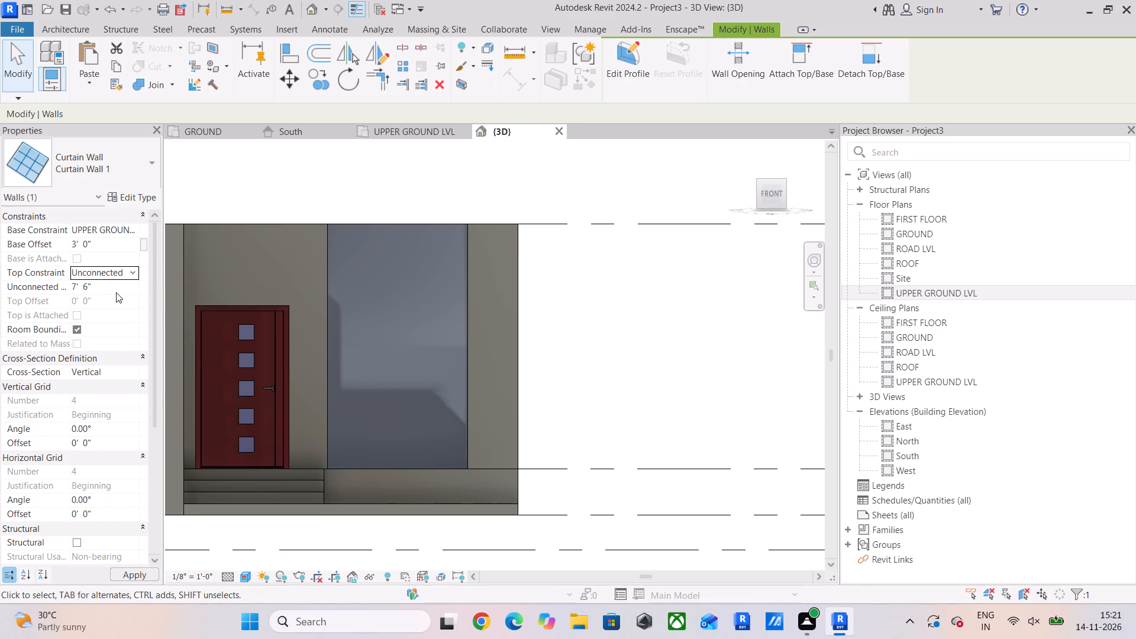
click(116, 290)
text(5')
key(Return)
Divide the front curtain wall with vertical grid lines about 1'-6" from each side and a horizontal grid line 1'-0" below its top.
middle_drag(389, 385, 409, 408)
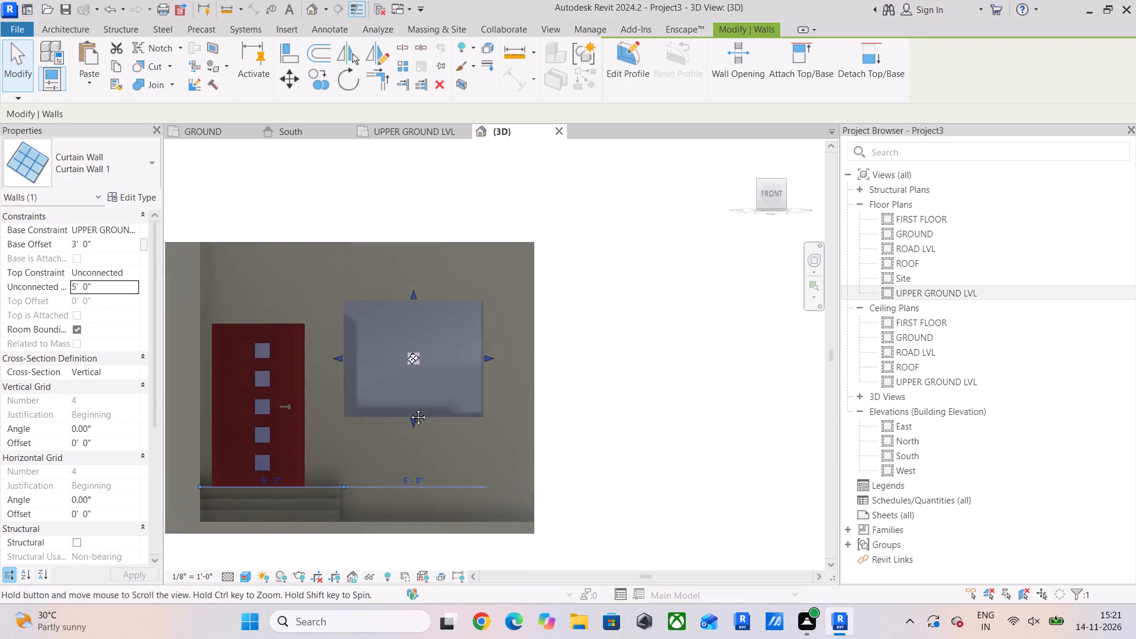
middle_drag(409, 408, 412, 411)
scroll(339, 324, up, 2)
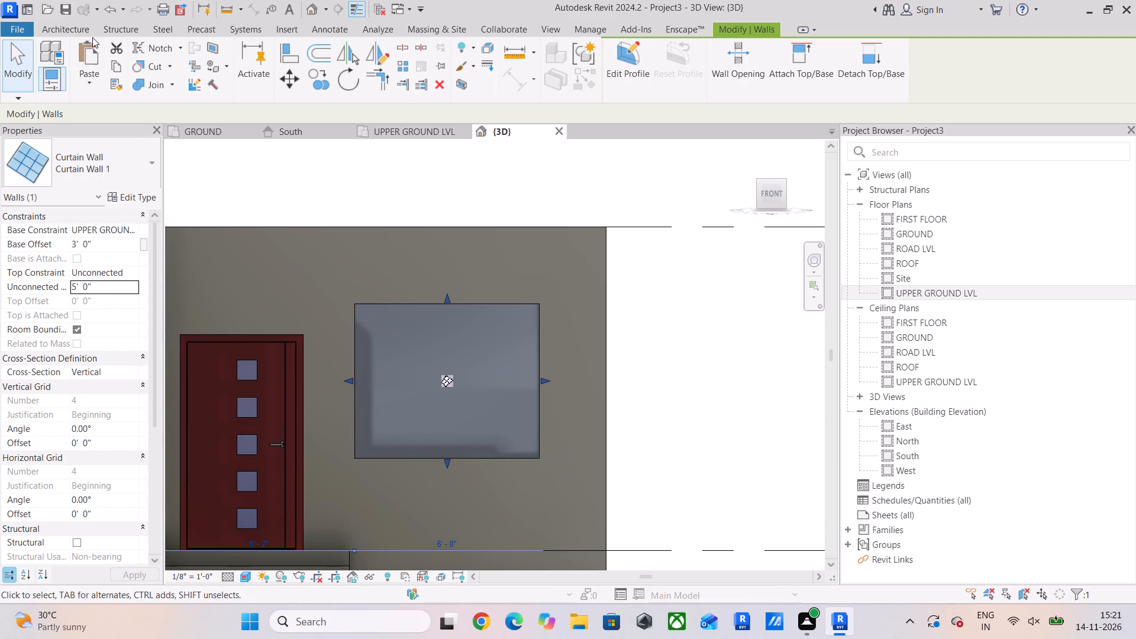
click(89, 31)
click(391, 60)
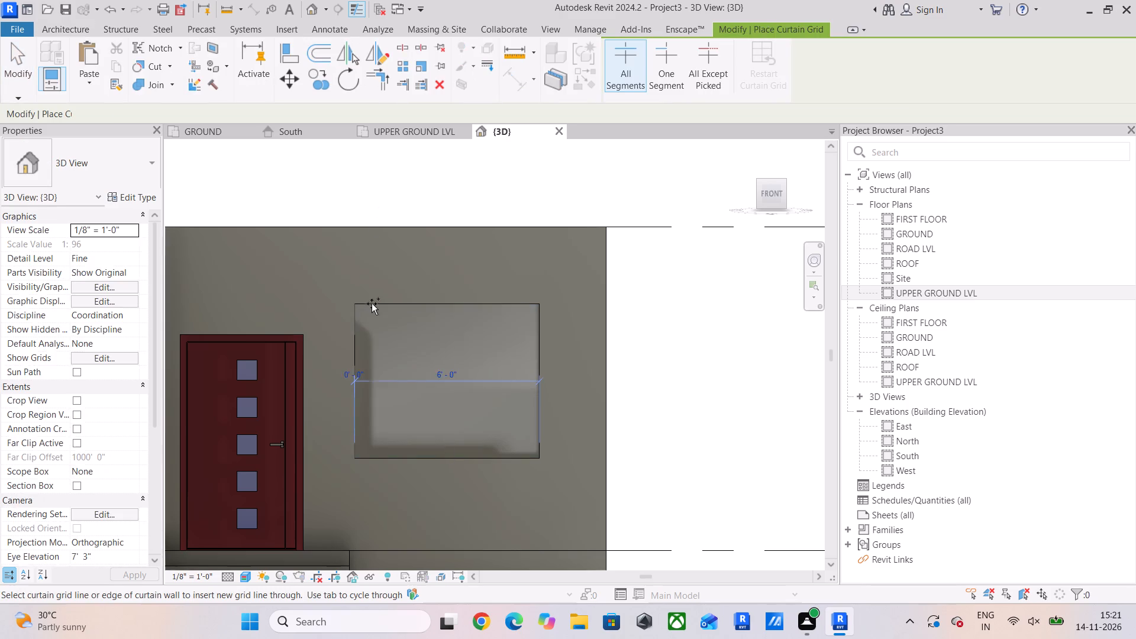
scroll(389, 301, up, 4)
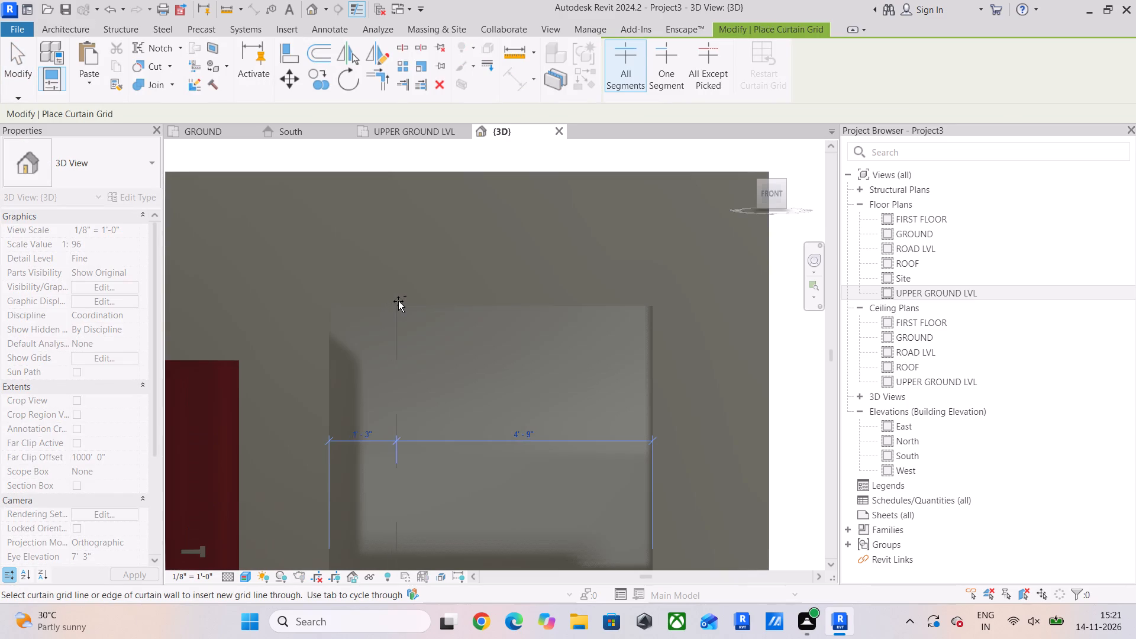
click(412, 301)
click(580, 302)
key(Escape)
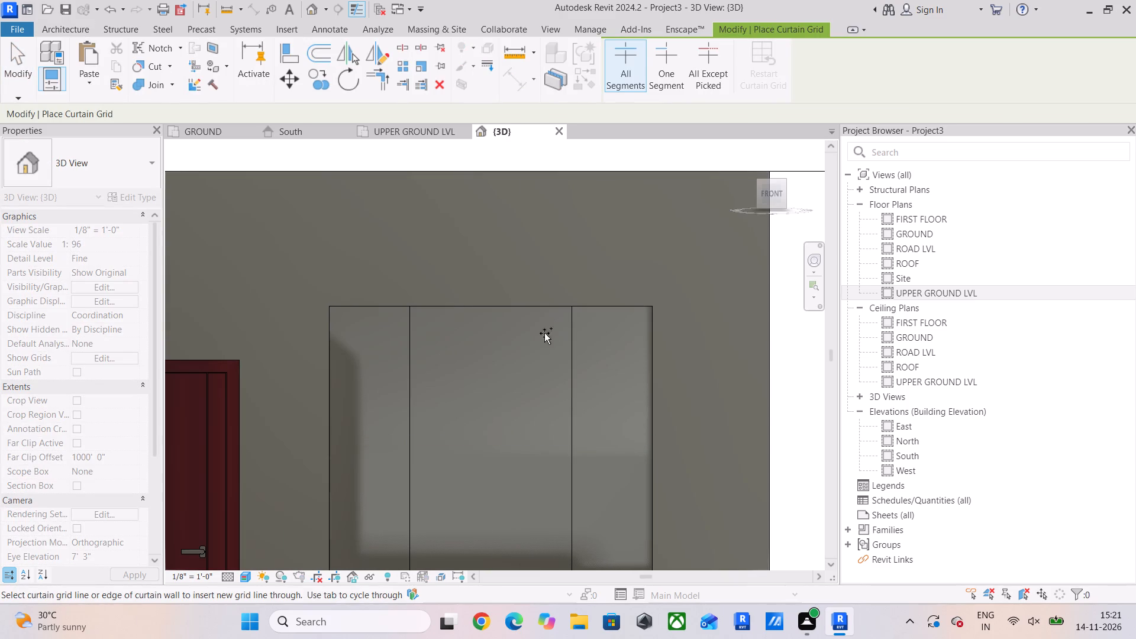
key(Escape)
middle_drag(497, 343, 480, 271)
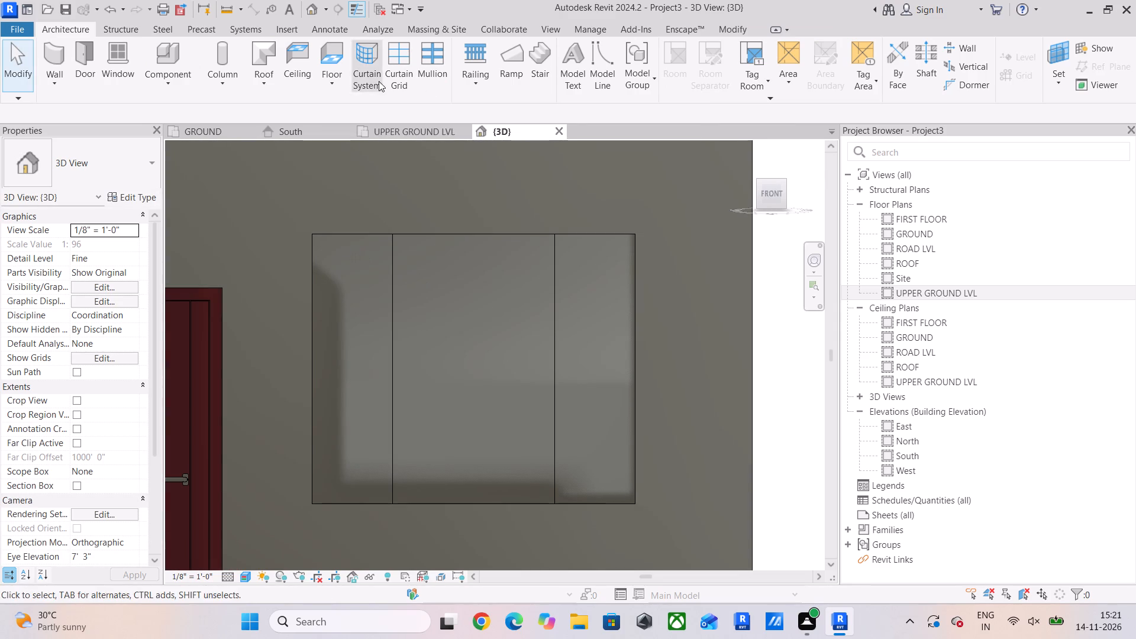
click(396, 69)
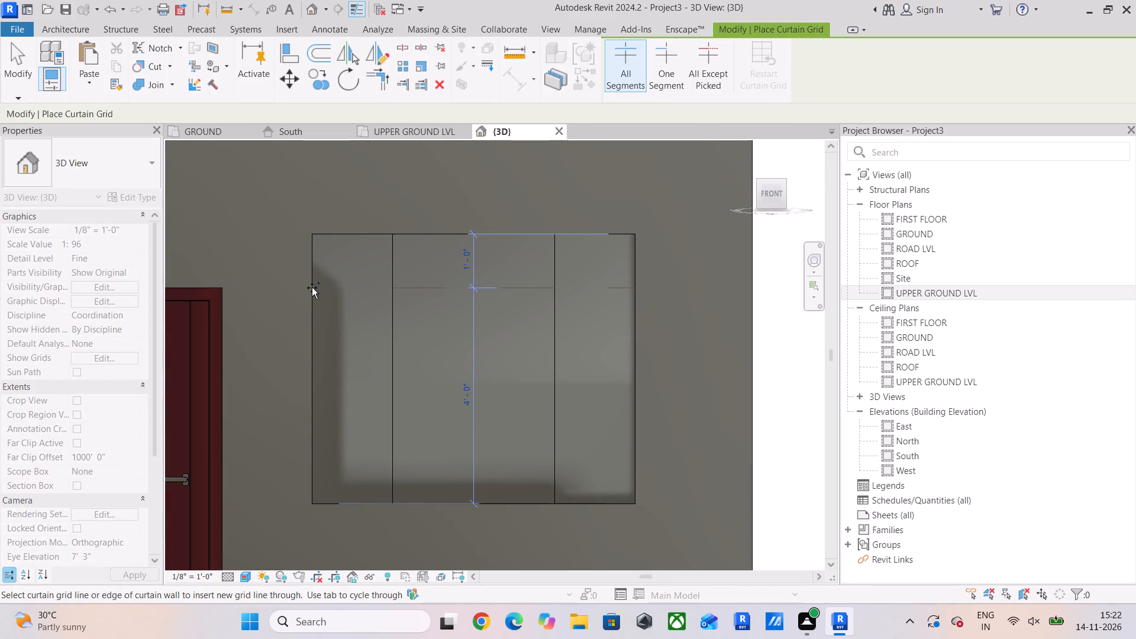
click(312, 288)
Frame all four outer edges of the front curtain wall with 2.5" x 5" rectangular mullions.
click(83, 23)
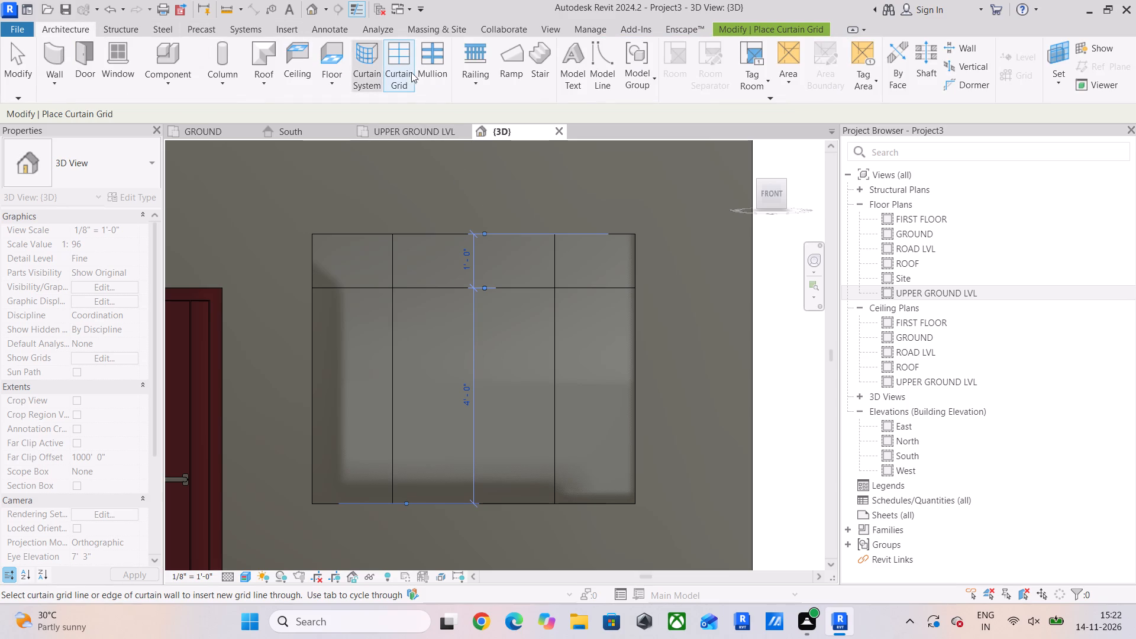
click(425, 67)
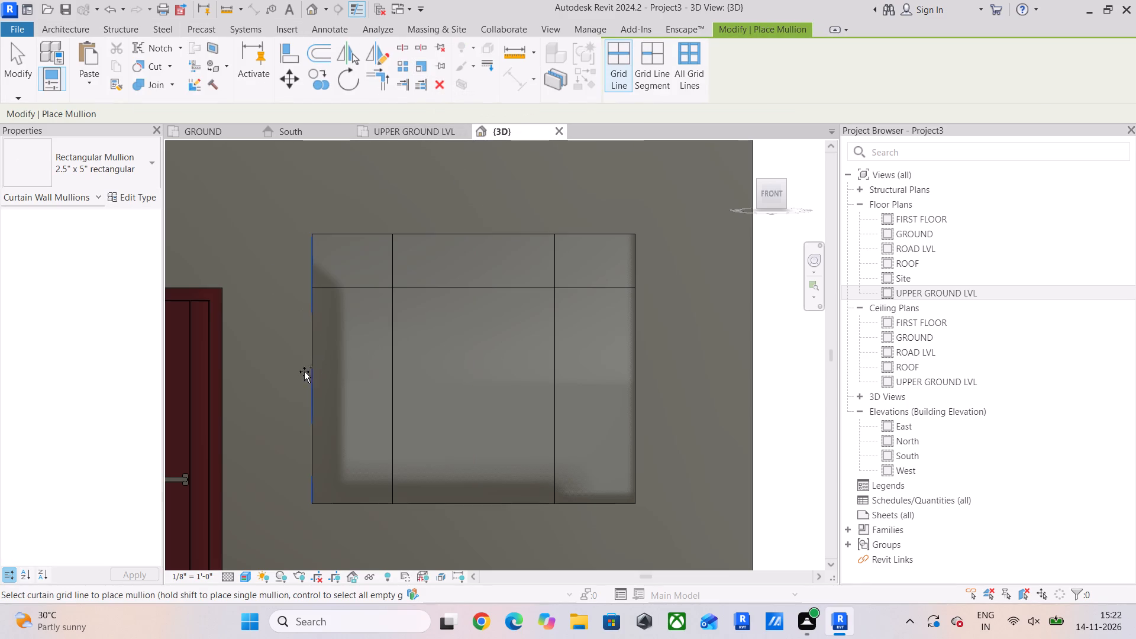
click(311, 366)
click(473, 236)
drag(634, 314, 634, 325)
click(481, 506)
Add 1.5" x 2.5" rectangular mullions along the horizontal and both vertical inner grid lines of the front curtain wall.
click(125, 163)
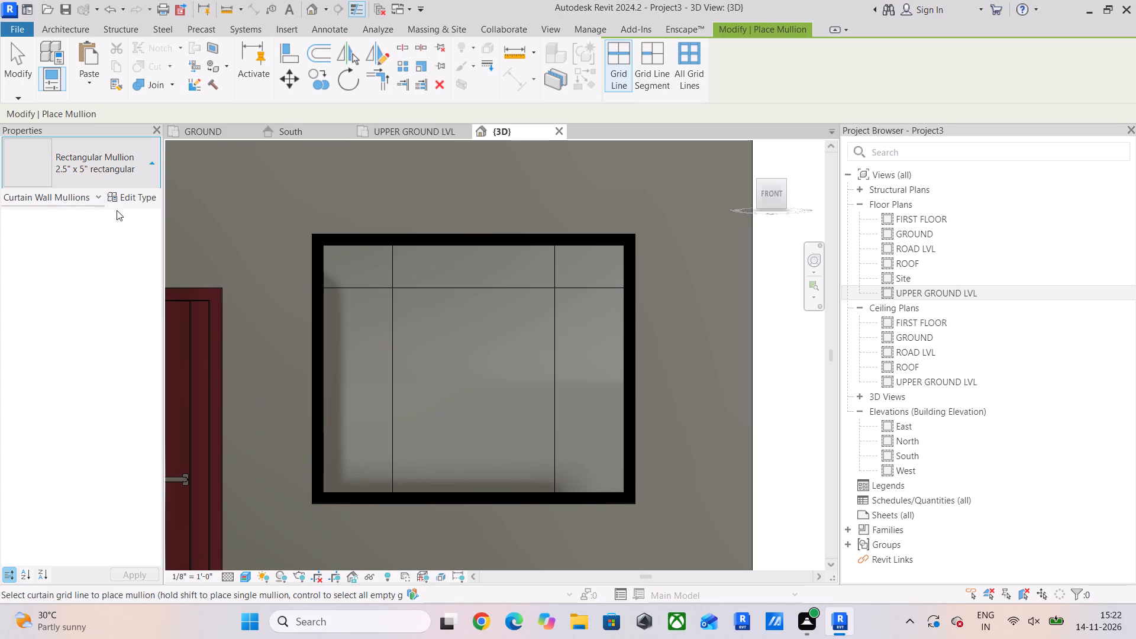
click(71, 360)
click(369, 288)
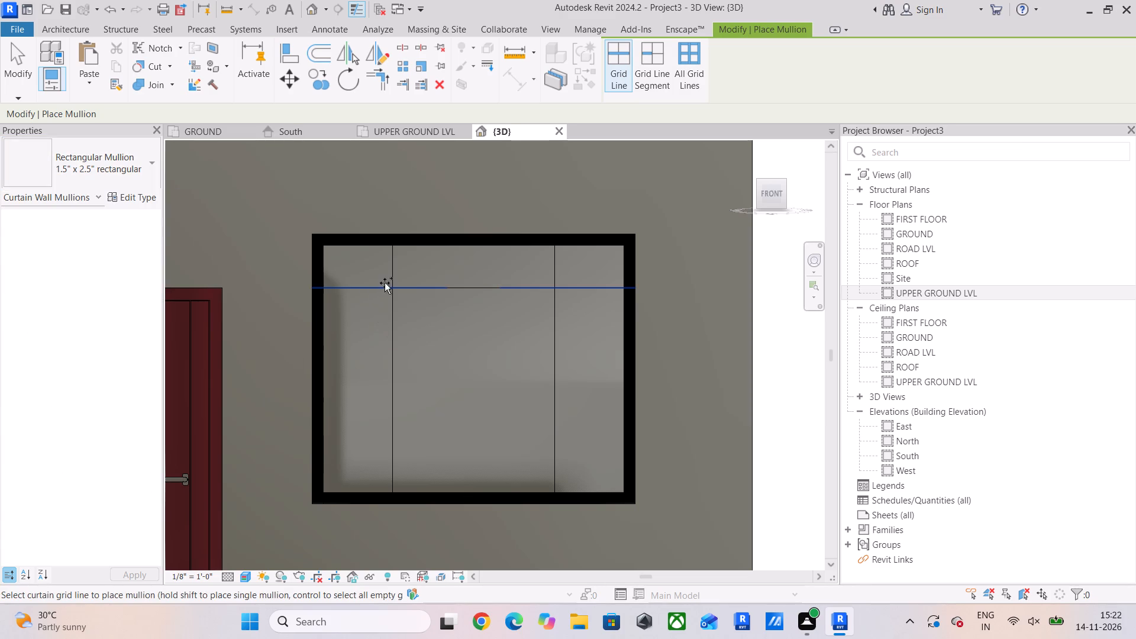
click(395, 268)
click(555, 257)
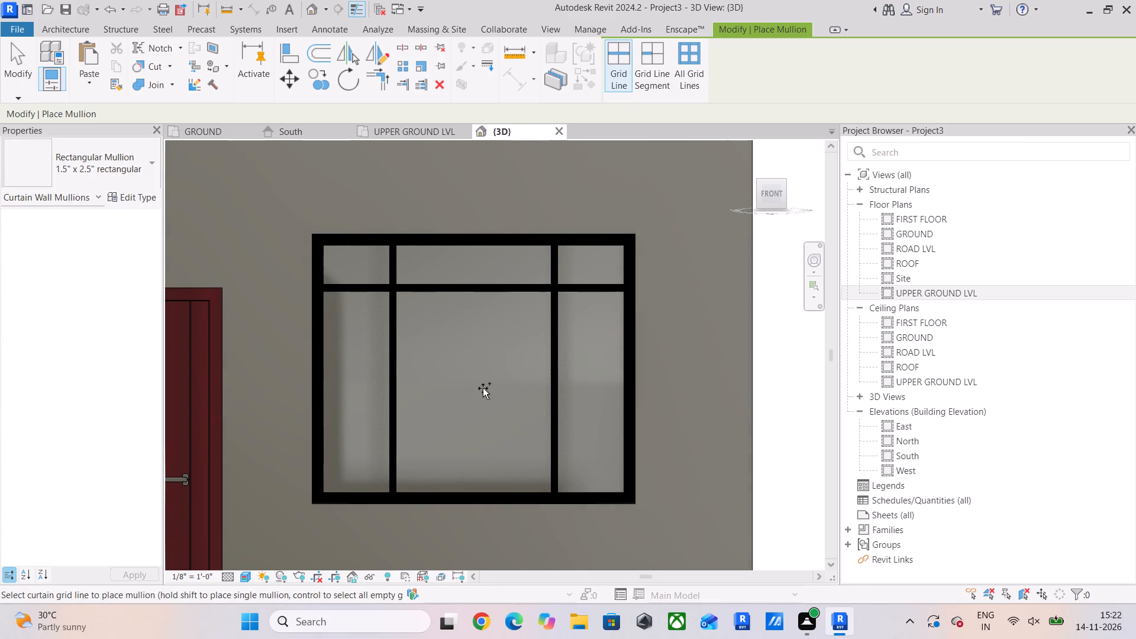
middle_drag(491, 388, 529, 388)
key(Escape)
key(Escape)
key(Escape)
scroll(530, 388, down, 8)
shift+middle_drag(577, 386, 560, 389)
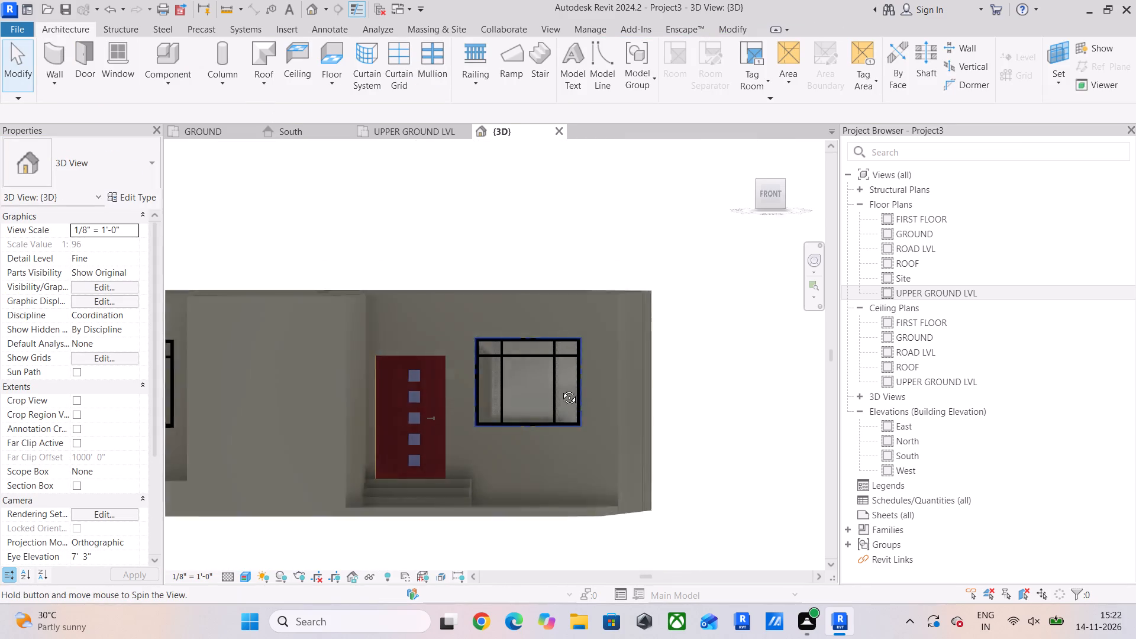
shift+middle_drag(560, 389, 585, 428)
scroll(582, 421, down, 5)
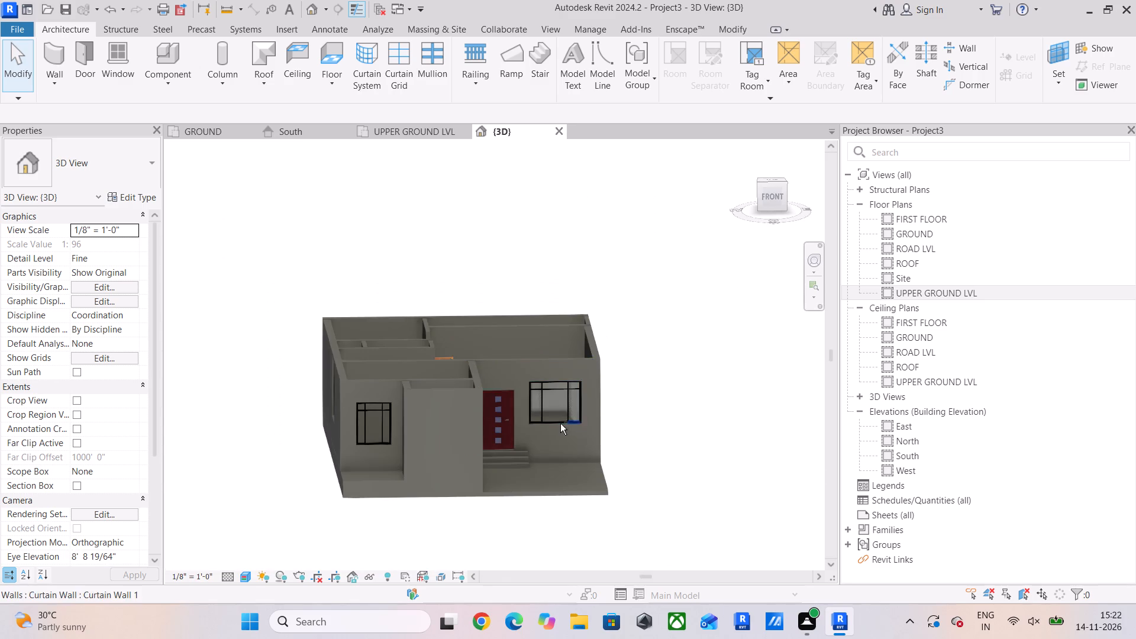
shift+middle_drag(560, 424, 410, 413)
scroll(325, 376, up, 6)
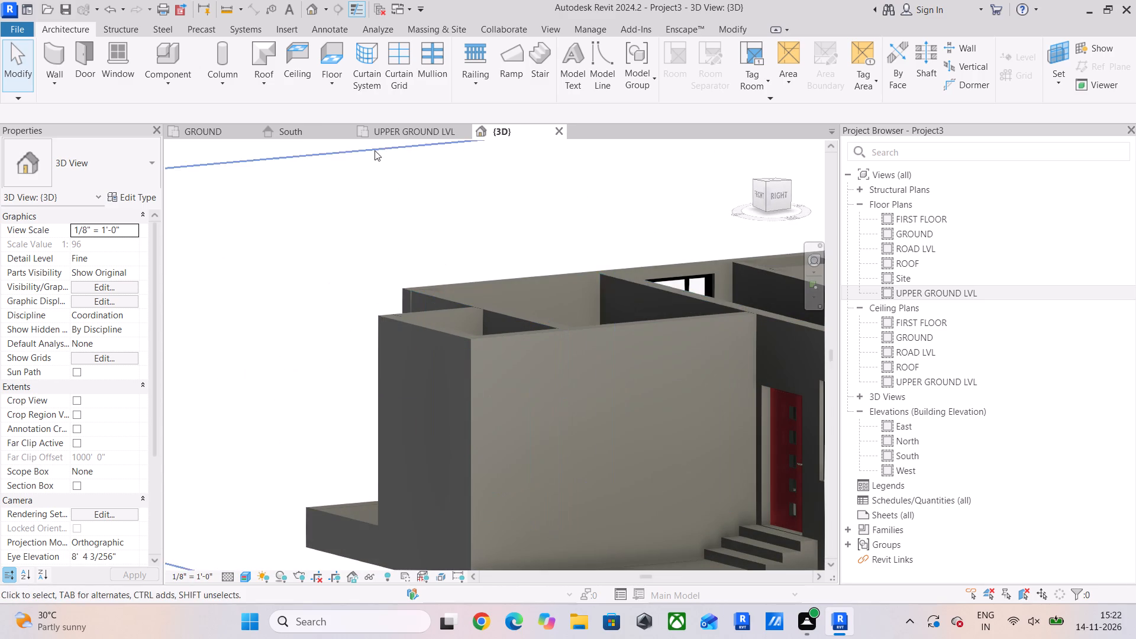
For placement on the UPPER GROUND LVL plan, duplicate the Window-Double-Hung 24" x 42" type as 2' and set its height to 2'-0".
click(401, 127)
click(120, 62)
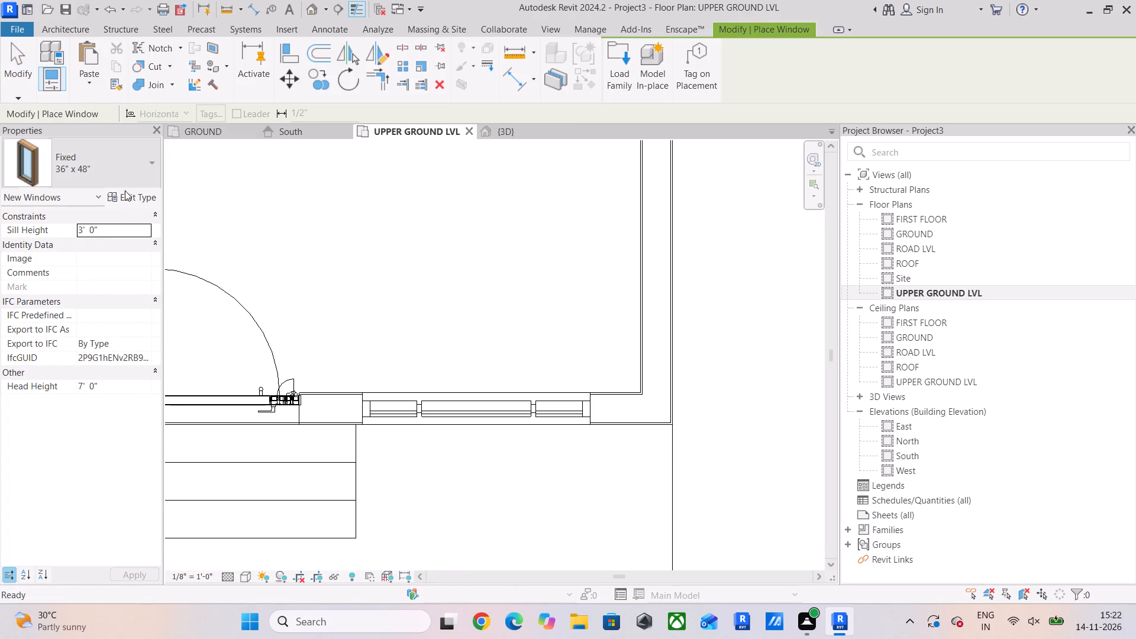
click(134, 162)
scroll(65, 429, down, 7)
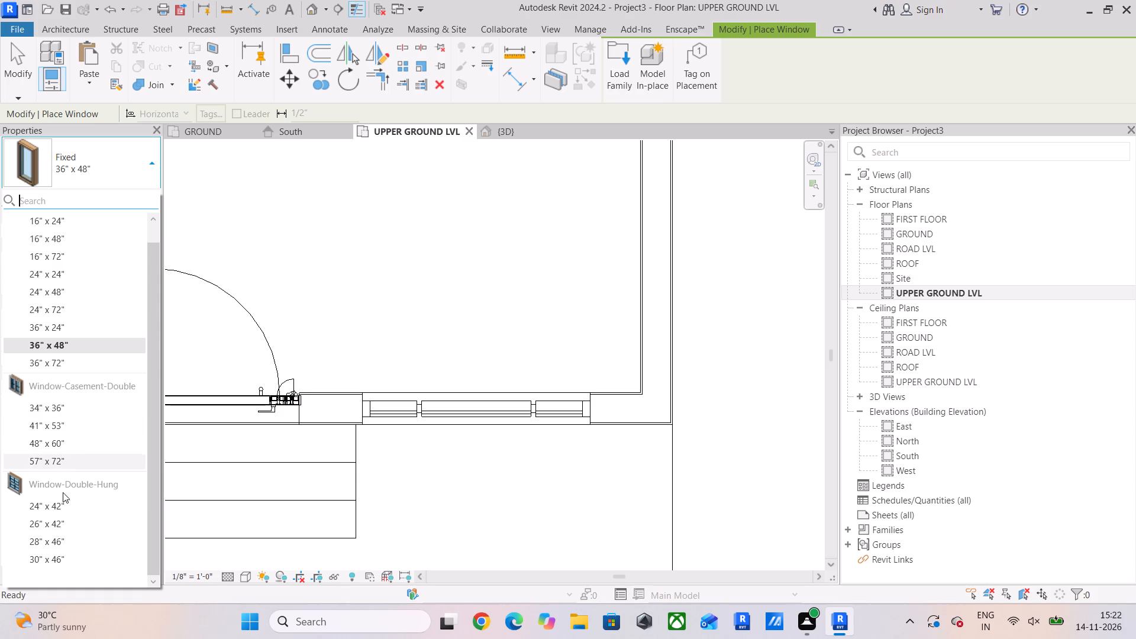
click(63, 503)
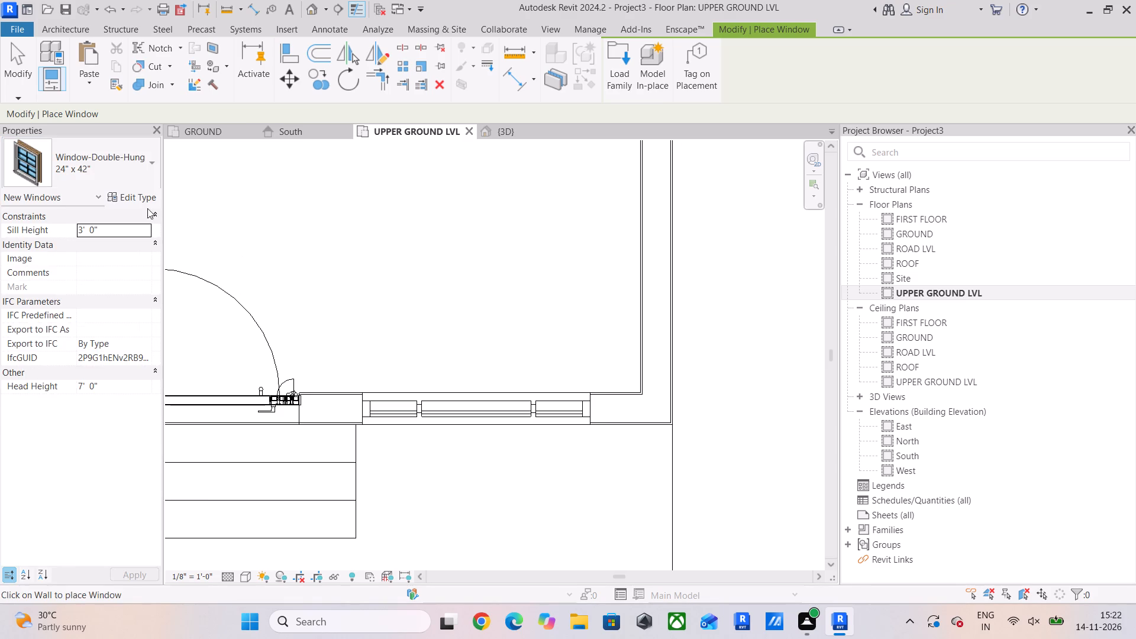
click(135, 193)
click(894, 109)
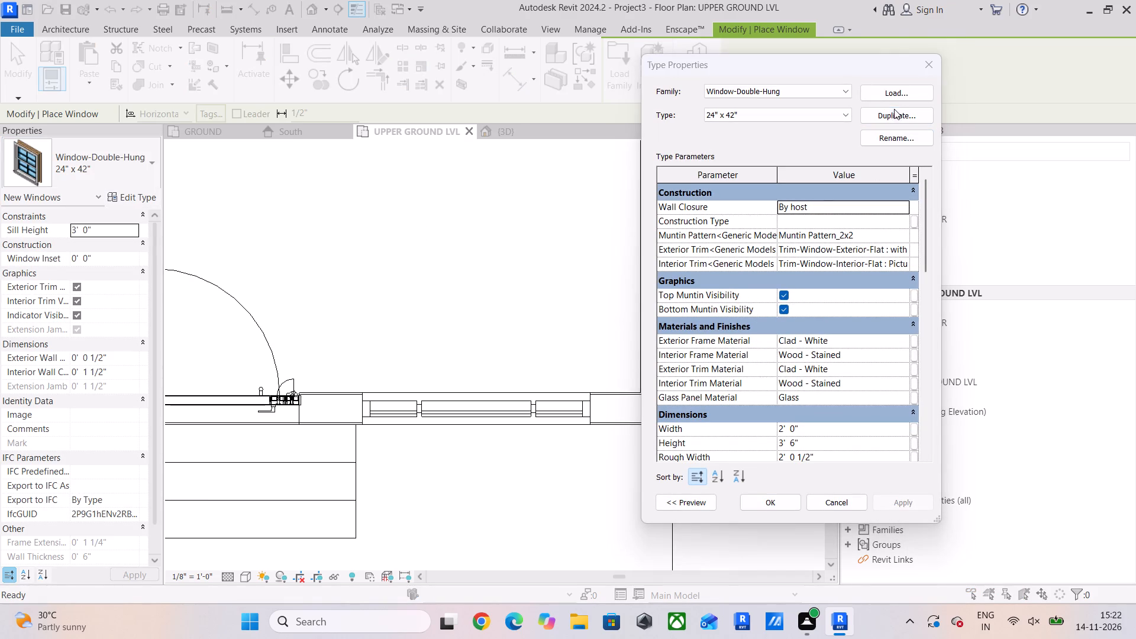
text(2')
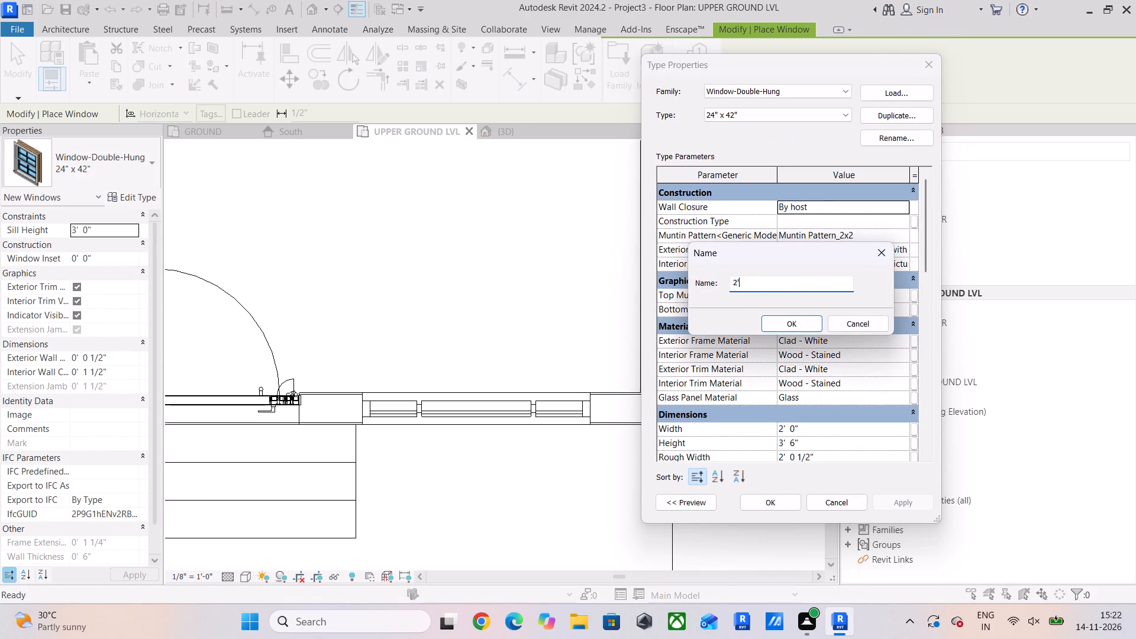
key(Return)
scroll(818, 376, down, 4)
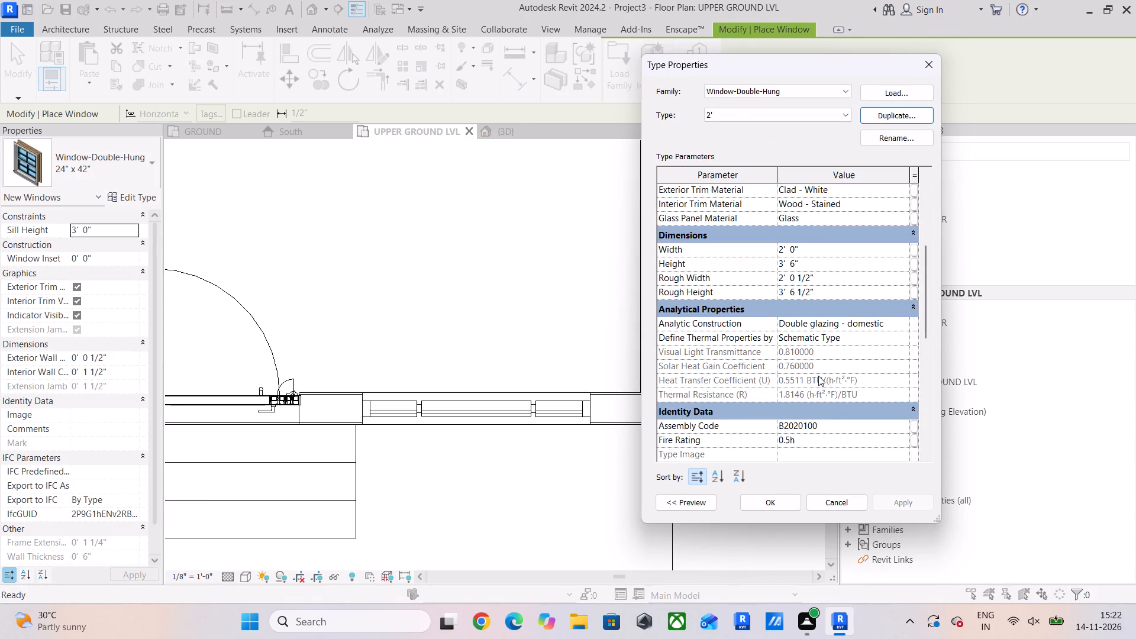
scroll(818, 376, down, 2)
scroll(801, 247, up, 2)
click(841, 305)
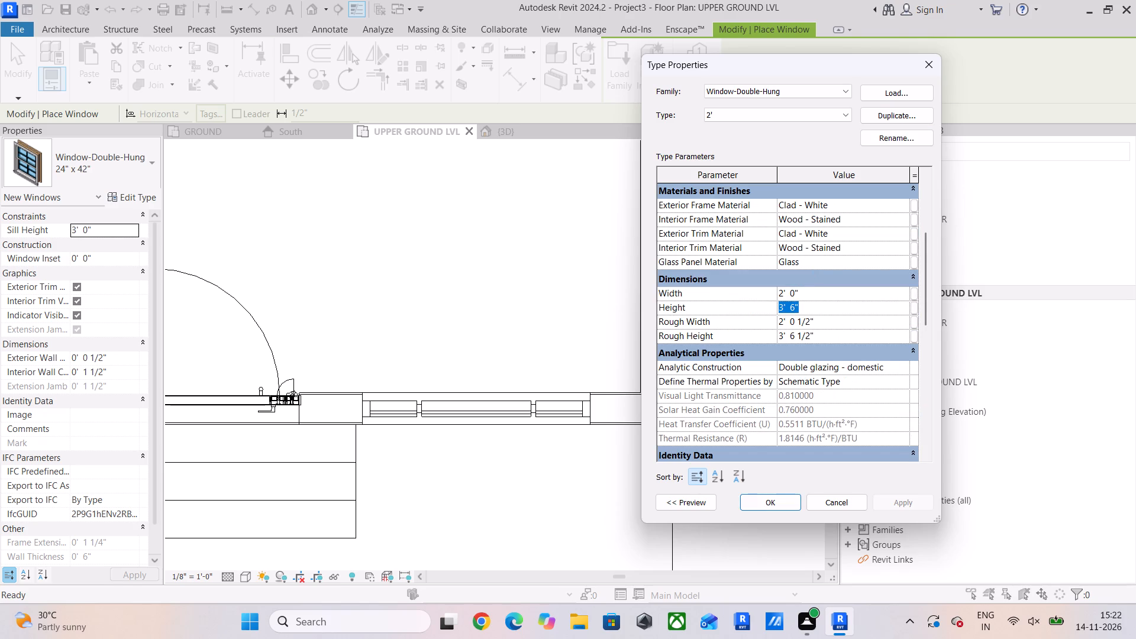
text(2')
key(Return)
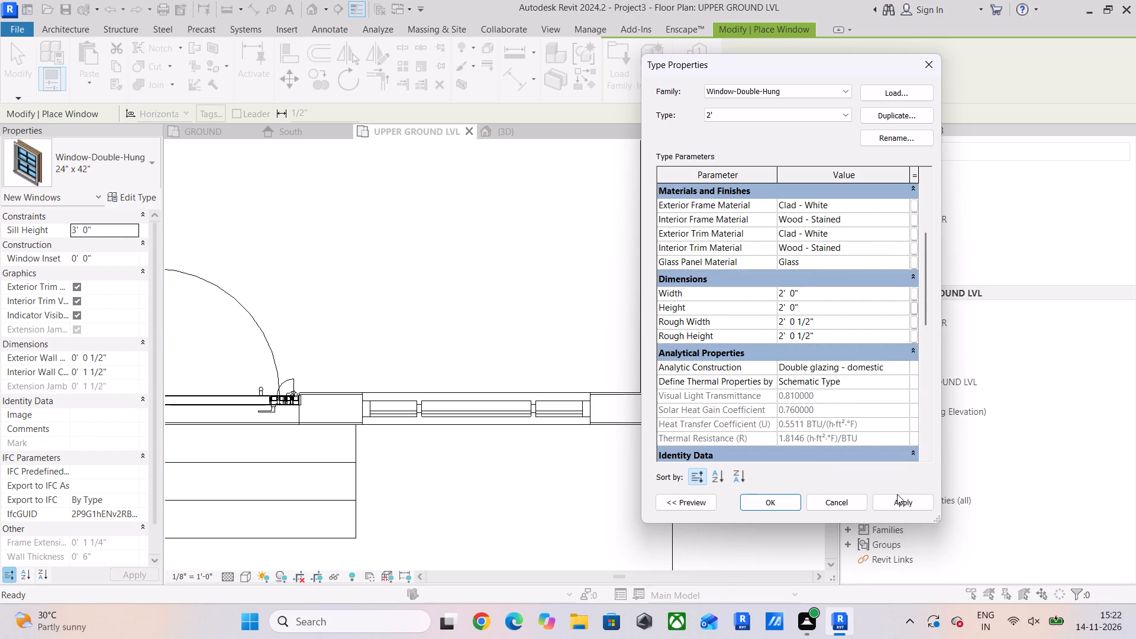
click(895, 501)
click(750, 505)
Place a 2' double-hung window in the outer side wall of the small front room, centred 2'-4" from each end.
scroll(366, 455, down, 5)
middle_drag(418, 455, 801, 457)
middle_drag(669, 460, 608, 206)
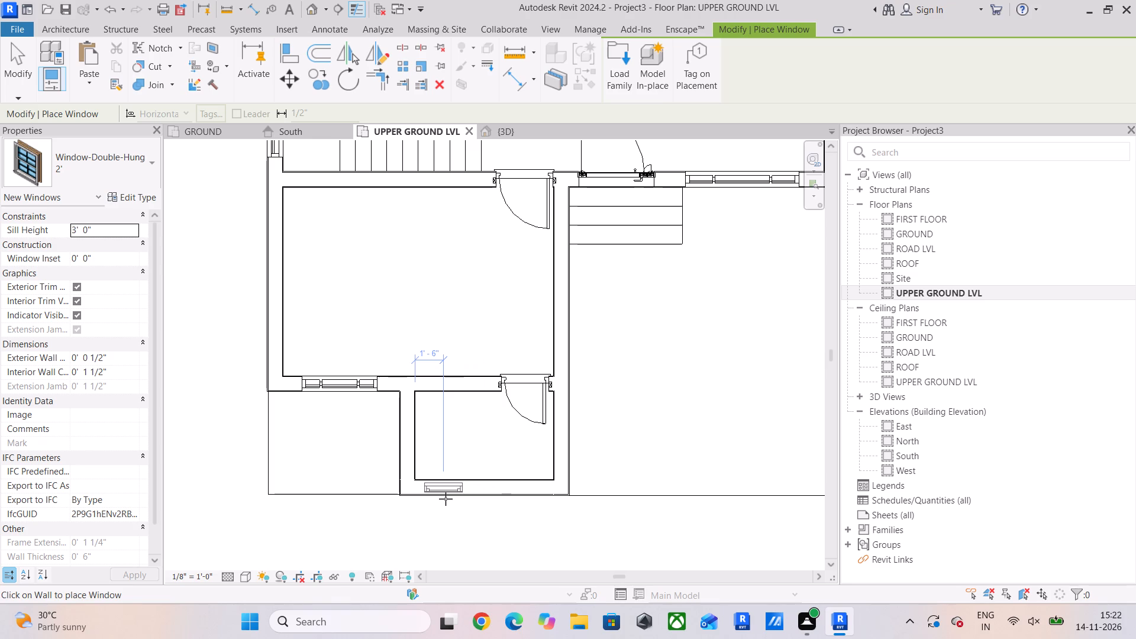
click(404, 431)
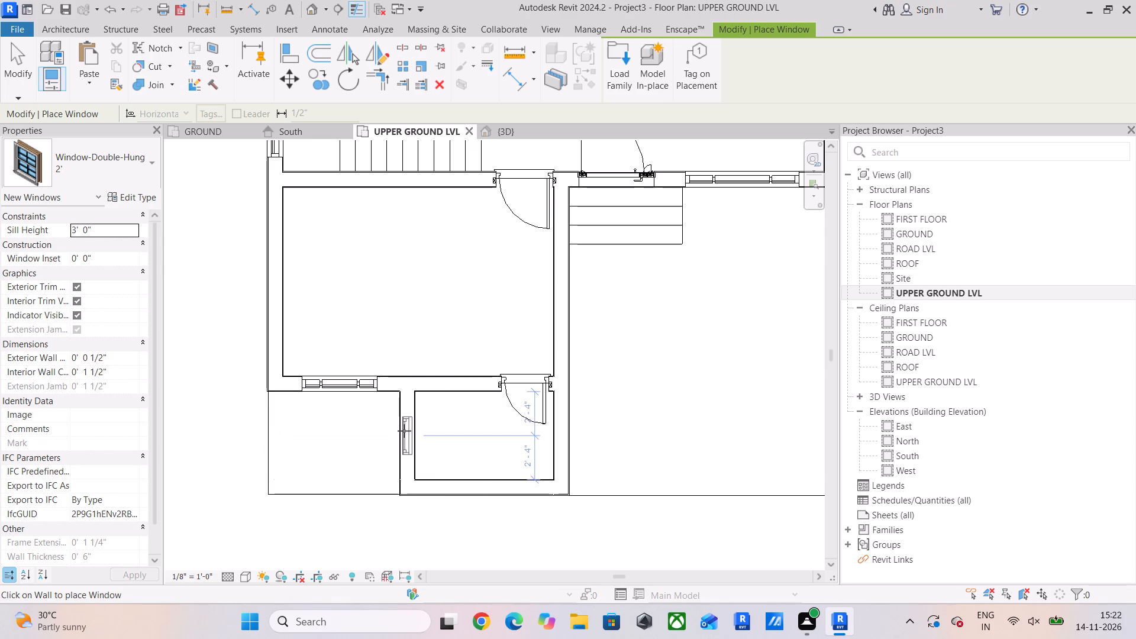
scroll(404, 431, up, 5)
key(Escape)
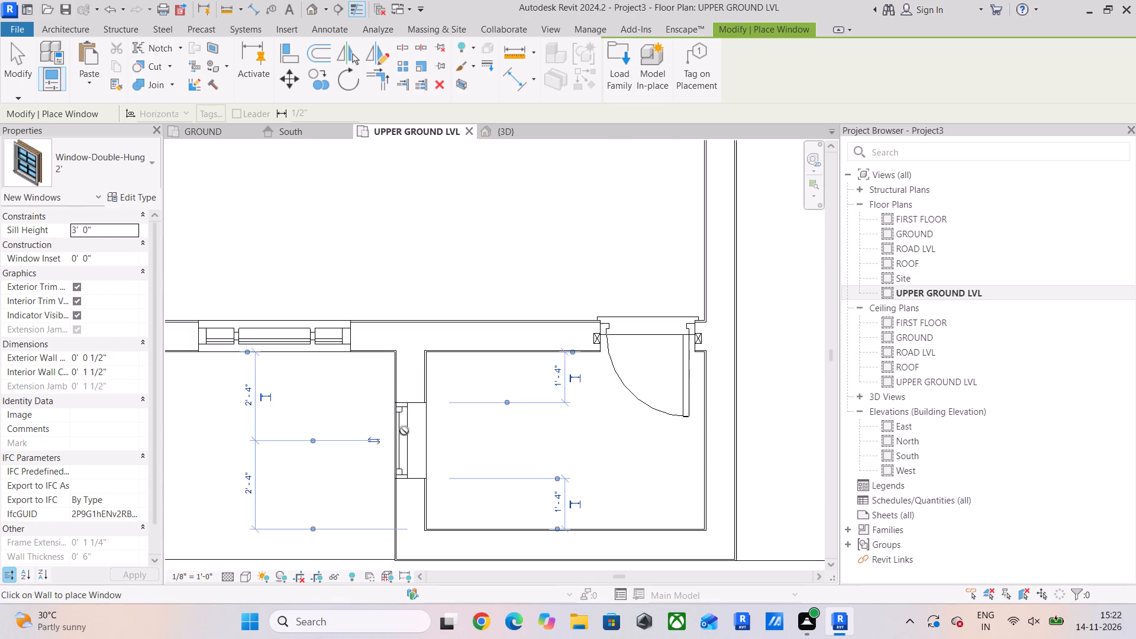
Set the sill height of the 2' double-hung window in the small front room to 6'-0".
key(Escape)
key(Escape)
scroll(417, 433, down, 5)
middle_drag(451, 443, 483, 457)
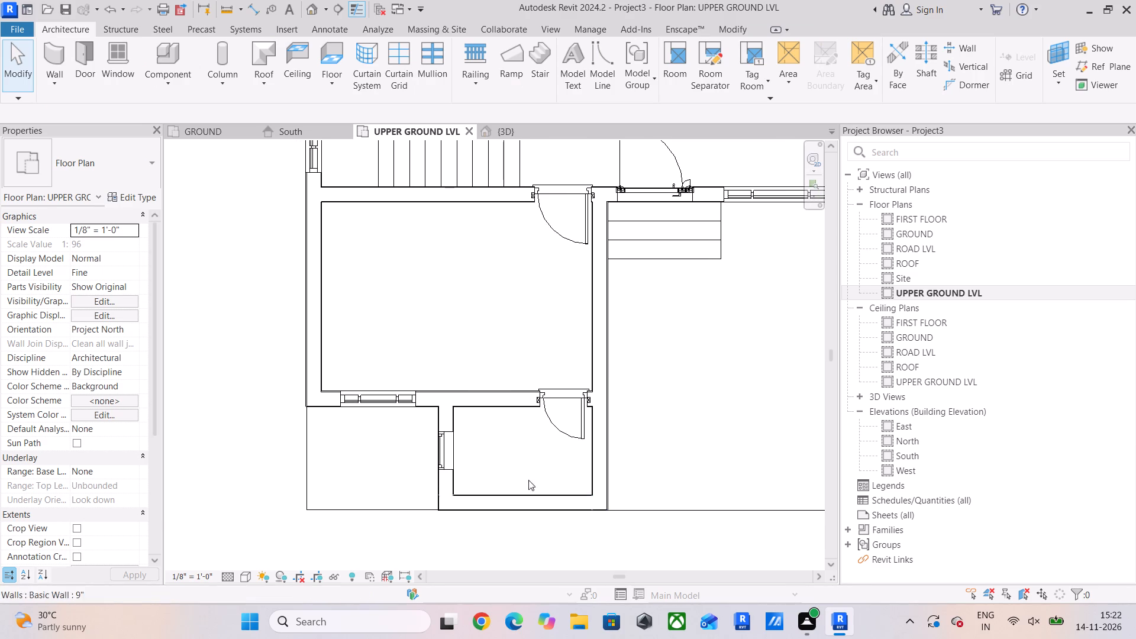
scroll(433, 464, up, 5)
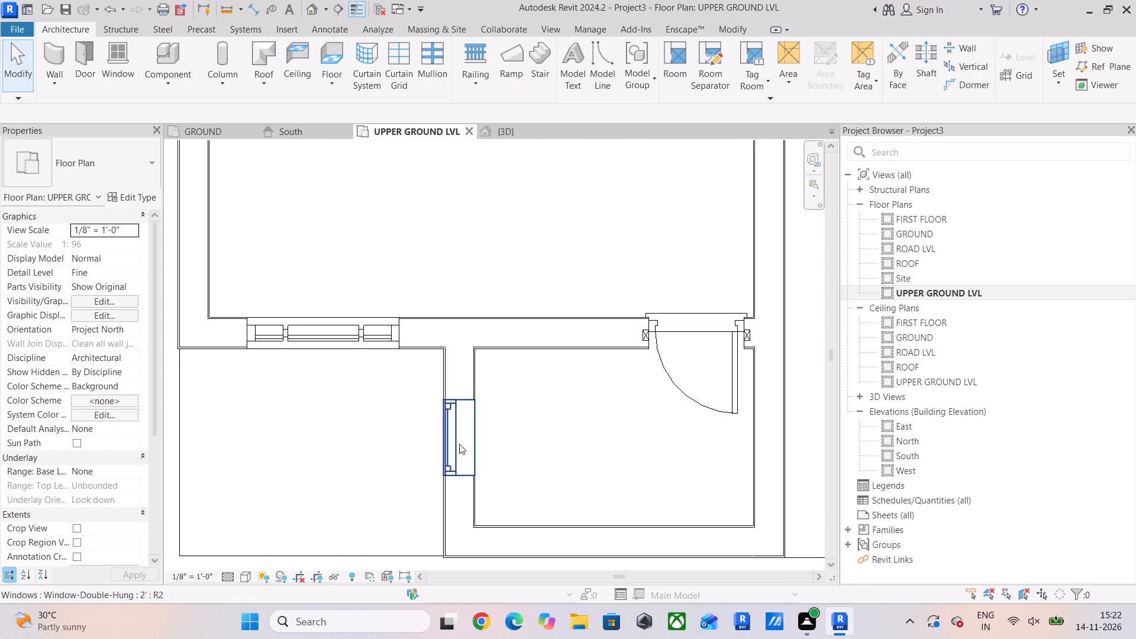
scroll(459, 443, down, 4)
middle_drag(465, 444, 473, 455)
scroll(473, 455, up, 3)
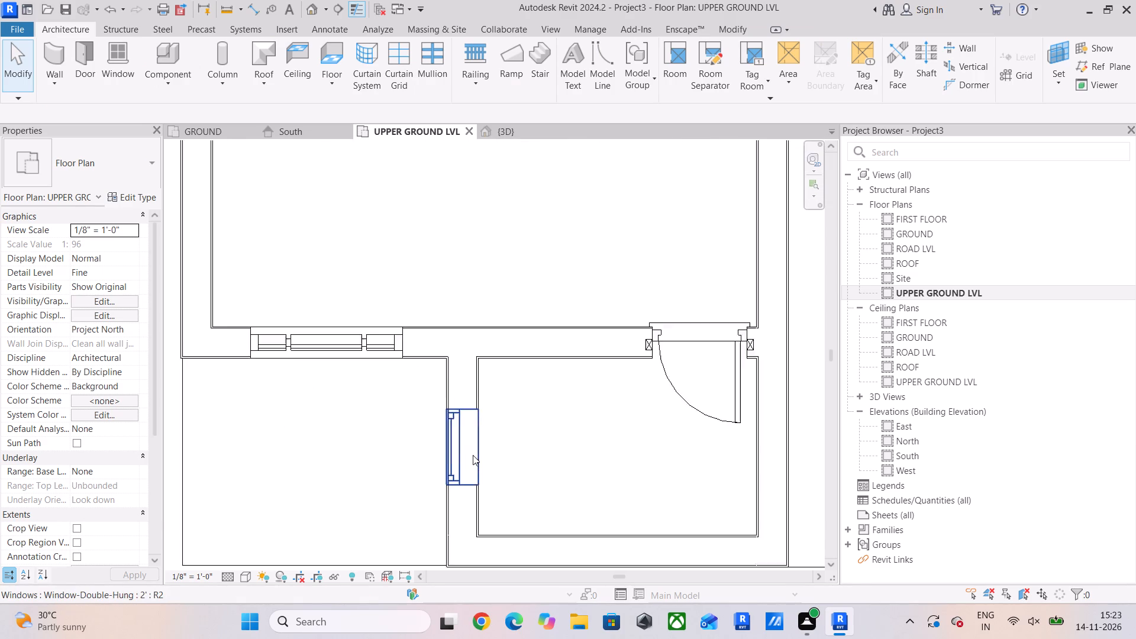
scroll(473, 455, up, 2)
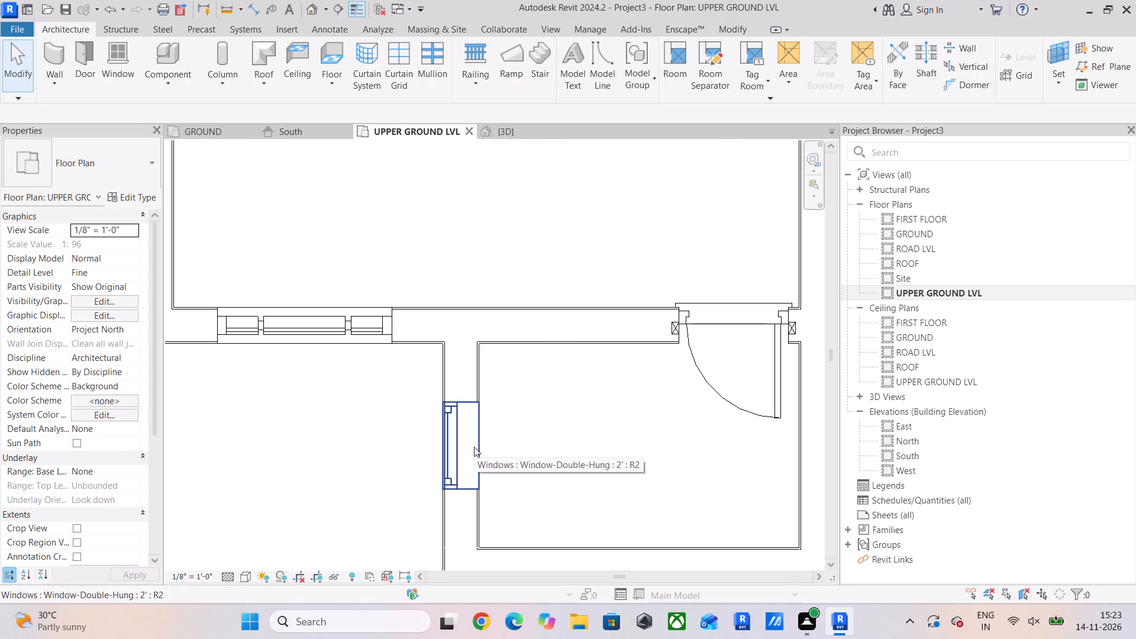
click(474, 447)
click(123, 247)
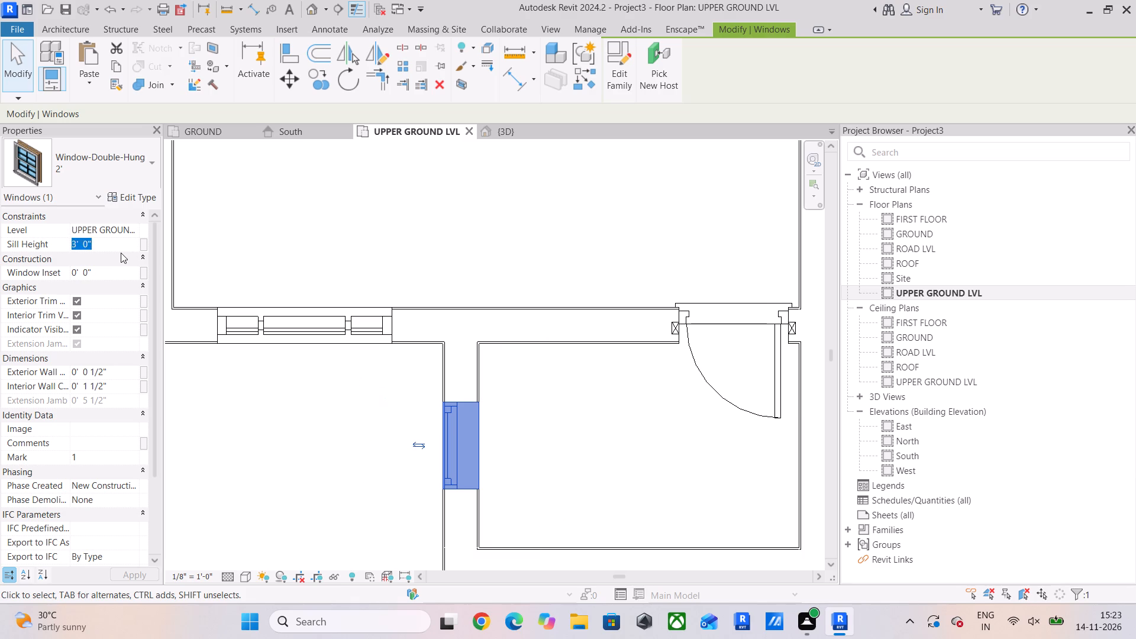
text(6')
key(Return)
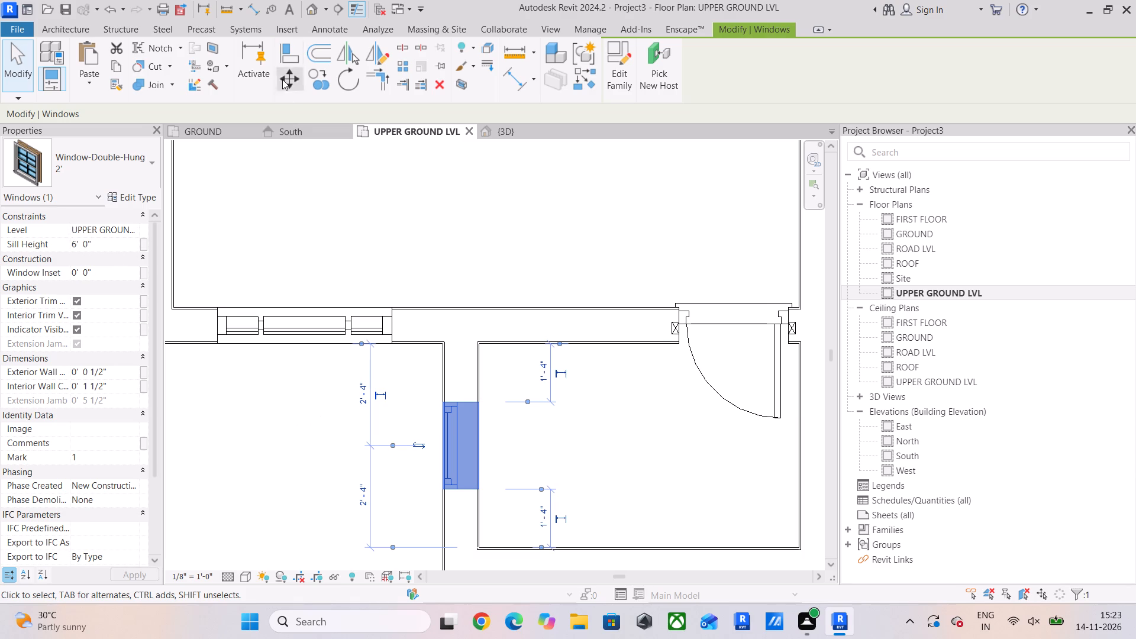
Examine the raised small front-room window and the front of the house in the 3D view.
click(499, 131)
scroll(474, 223, down, 4)
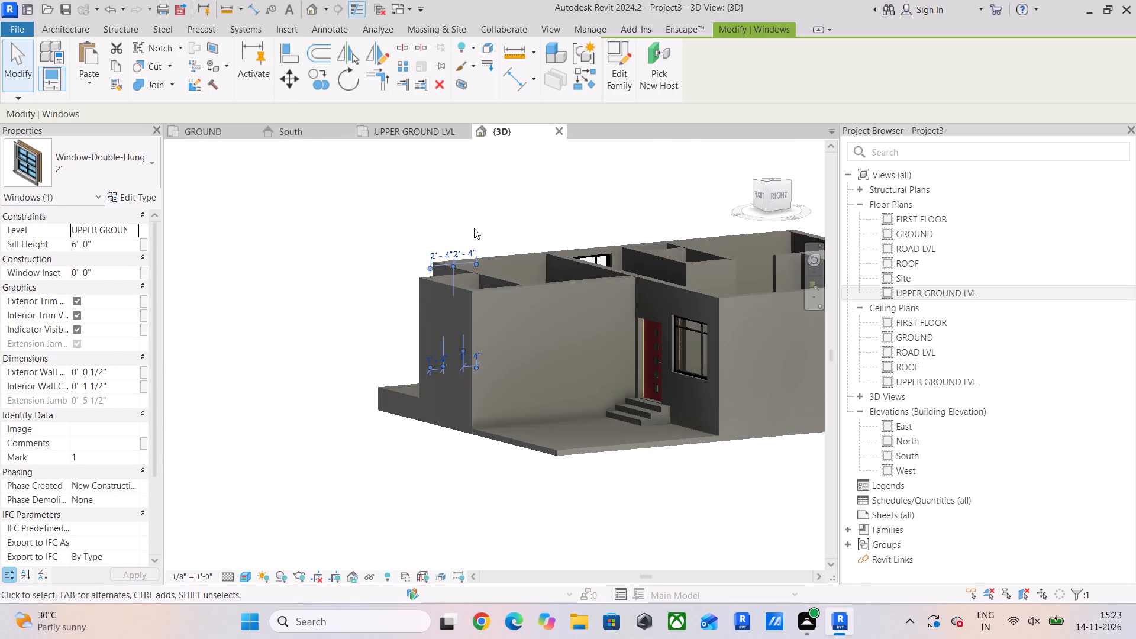
shift+middle_drag(521, 325, 803, 310)
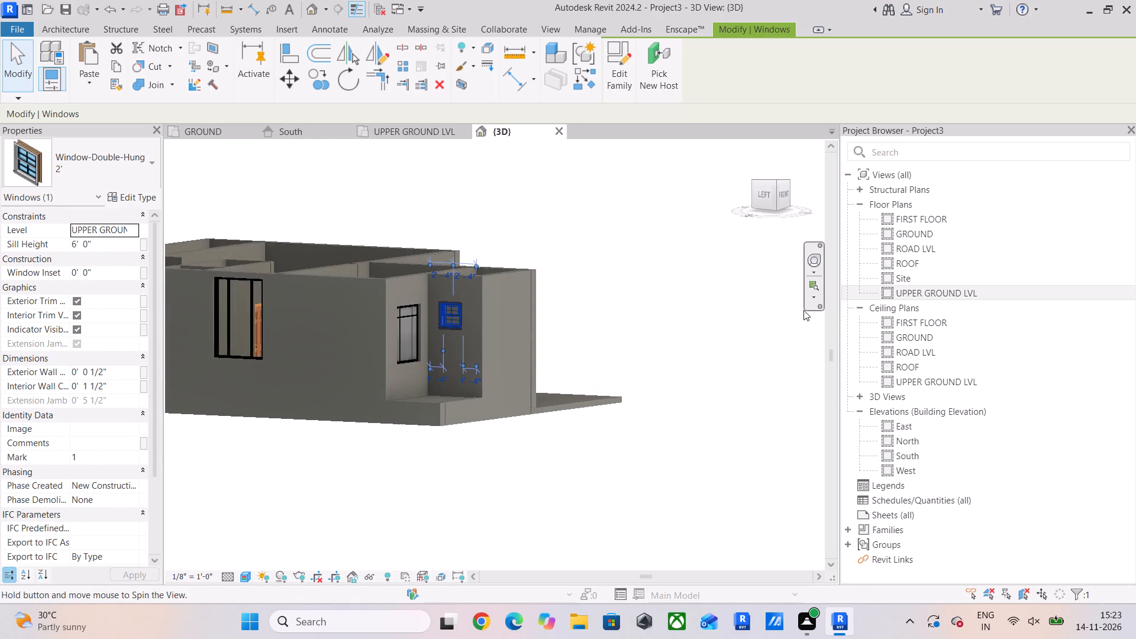
shift+middle_drag(803, 310, 802, 300)
scroll(462, 289, up, 6)
scroll(339, 325, up, 6)
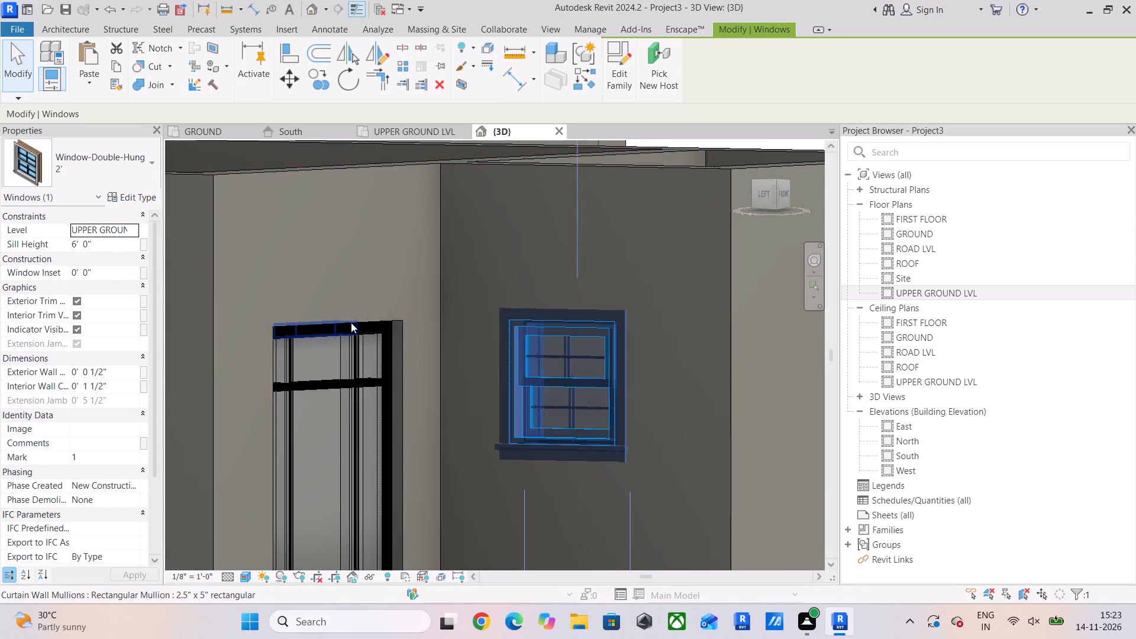
click(457, 249)
scroll(534, 305, down, 6)
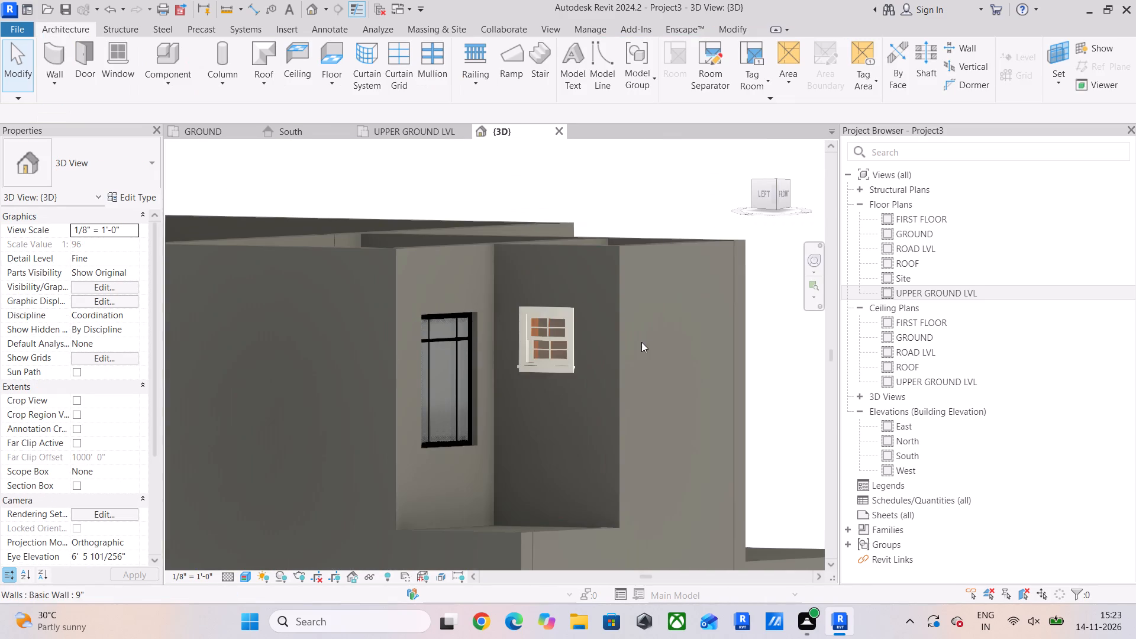
scroll(648, 341, down, 5)
shift+middle_drag(723, 353, 682, 390)
shift+middle_drag(624, 404, 463, 414)
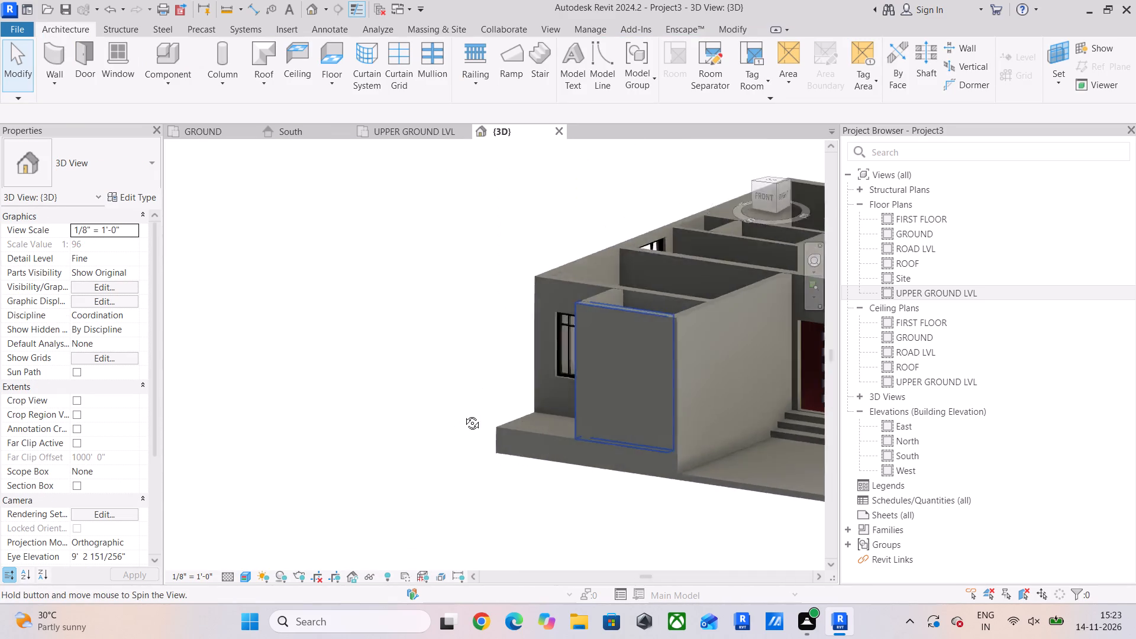
shift+middle_drag(463, 414, 504, 425)
scroll(589, 385, down, 5)
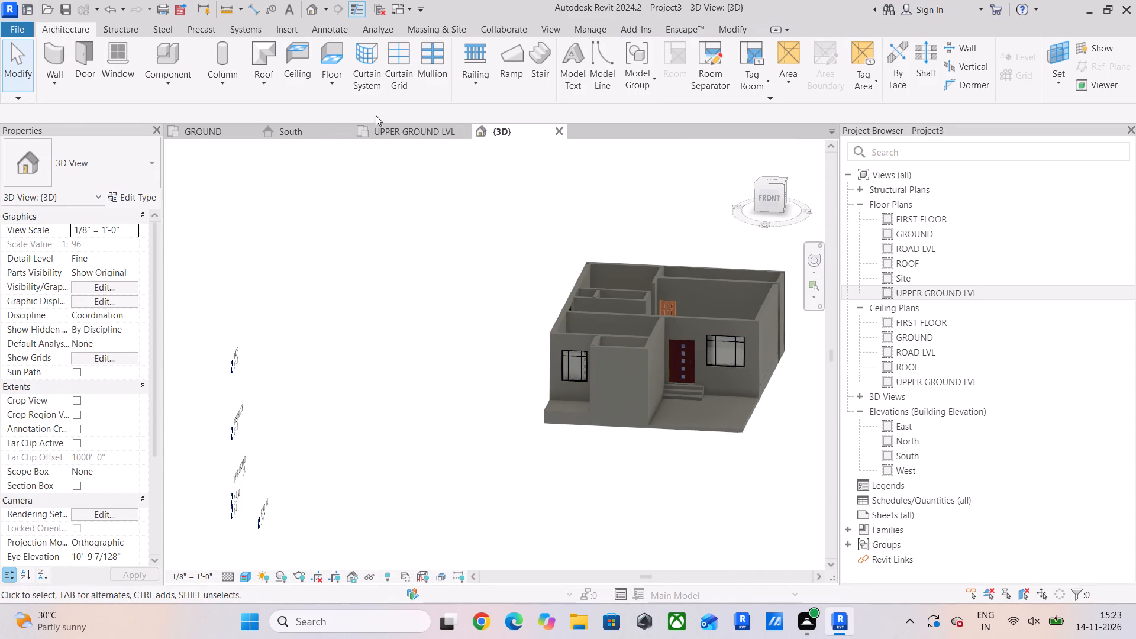
On the UPPER GROUND LVL plan, place a 2' double-hung window in the partition between the two small rooms beside the stairs, centred 2'-0" from each end.
click(421, 132)
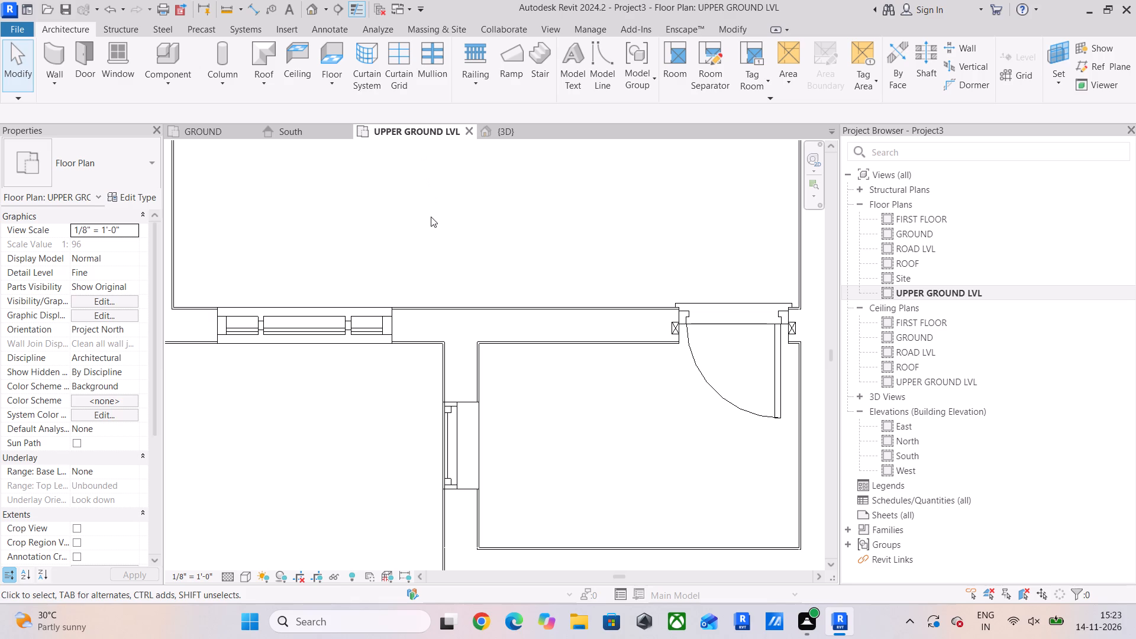
middle_drag(427, 253, 438, 451)
scroll(438, 451, down, 6)
middle_drag(451, 318, 451, 463)
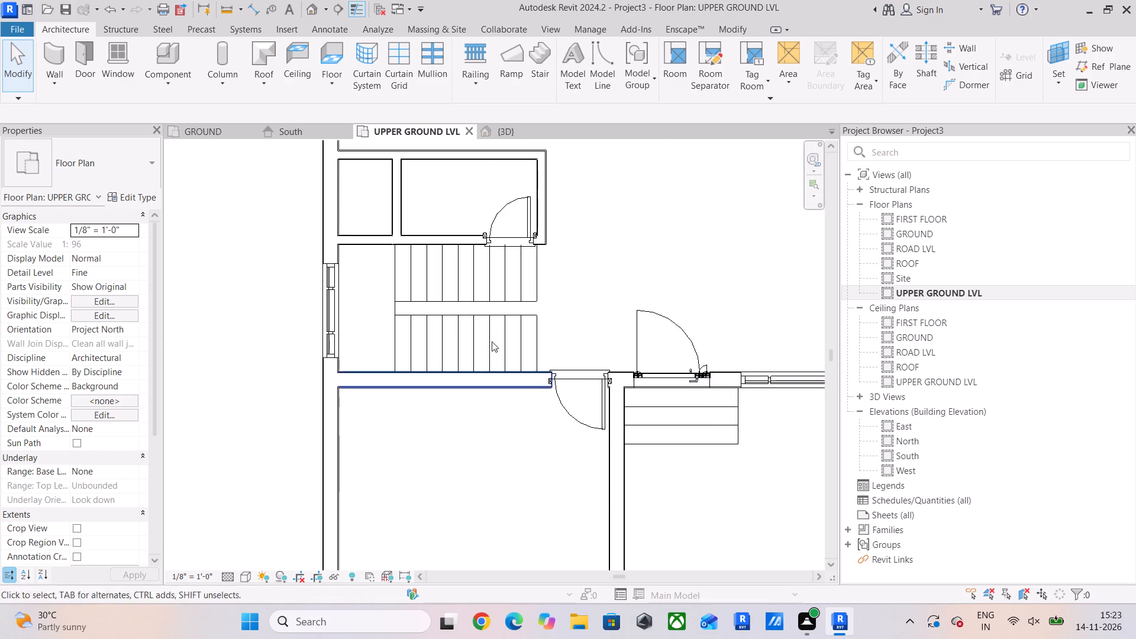
scroll(492, 341, down, 5)
scroll(501, 333, up, 1)
middle_drag(501, 333, 467, 419)
scroll(434, 366, up, 6)
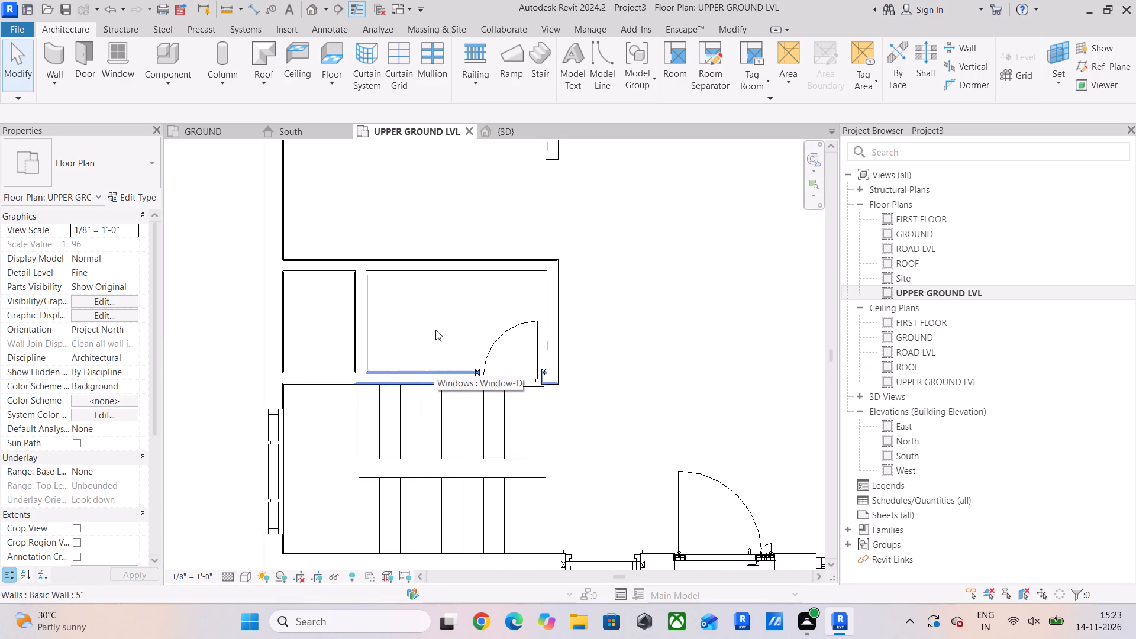
scroll(441, 333, down, 5)
middle_drag(471, 355, 424, 87)
click(396, 349)
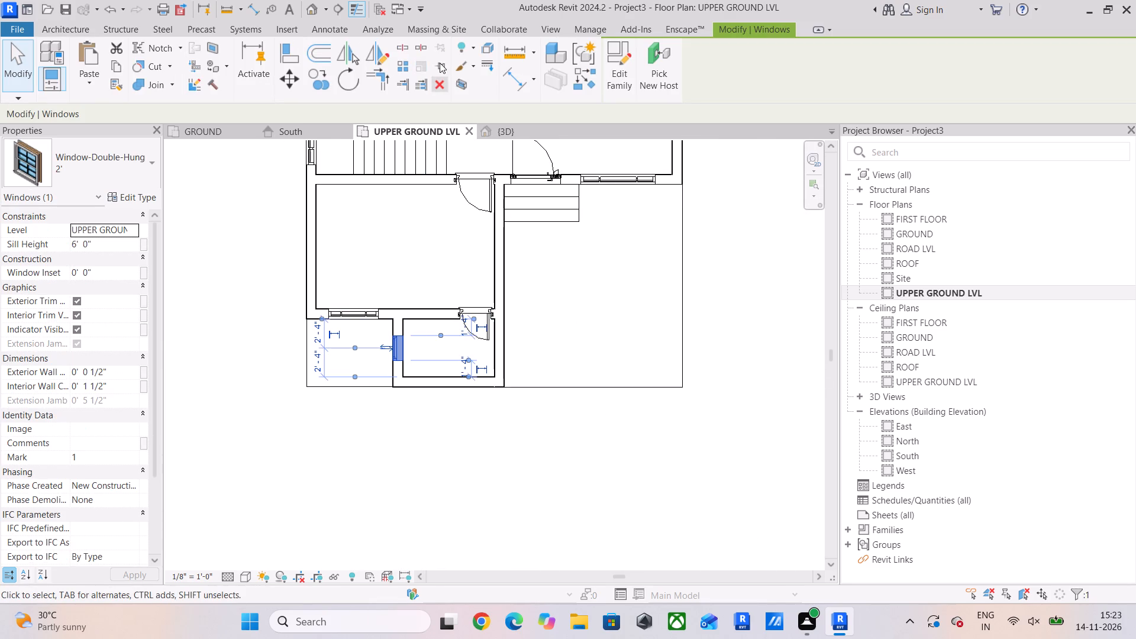
click(581, 76)
scroll(398, 143, down, 1)
middle_drag(398, 149, 452, 419)
scroll(448, 324, up, 6)
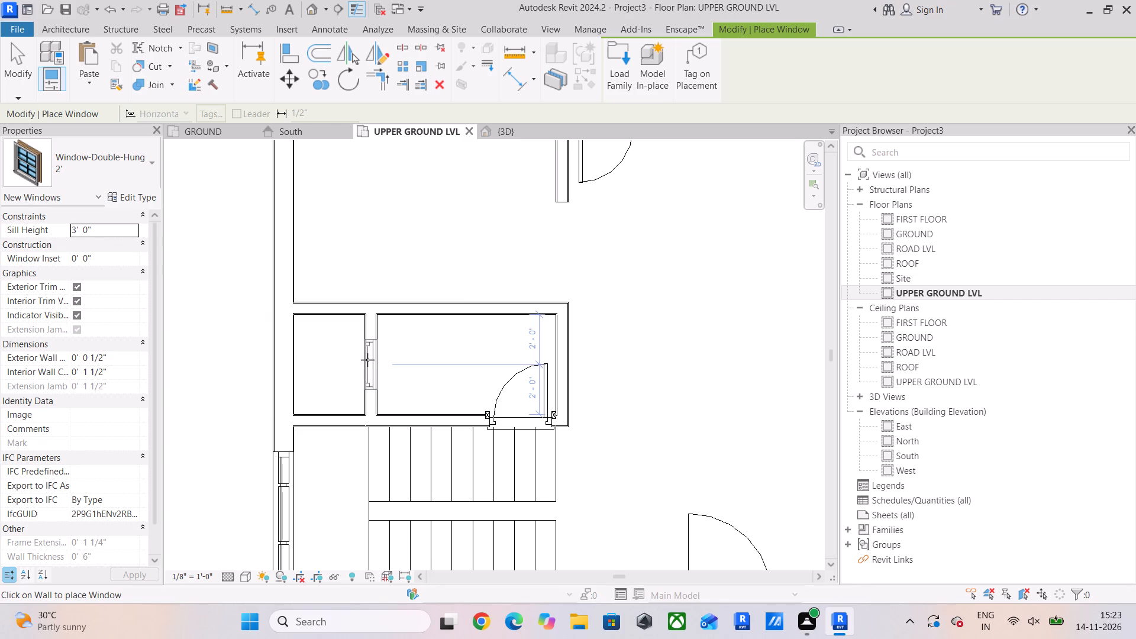
click(367, 360)
scroll(522, 257, down, 5)
scroll(532, 255, up, 1)
middle_drag(532, 255, 511, 322)
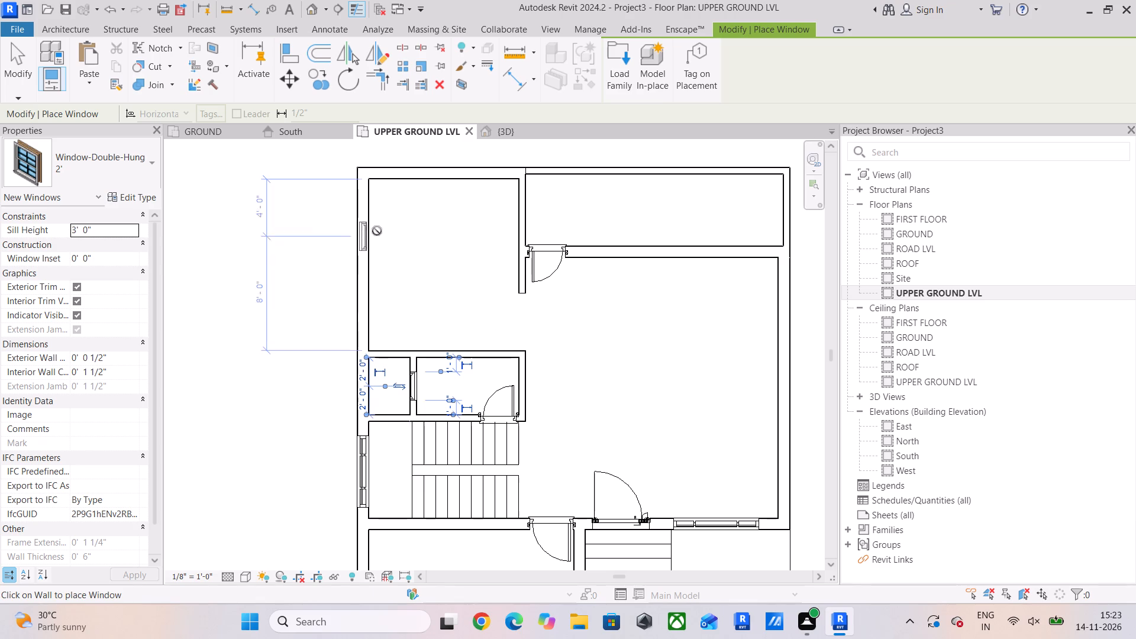
key(Escape)
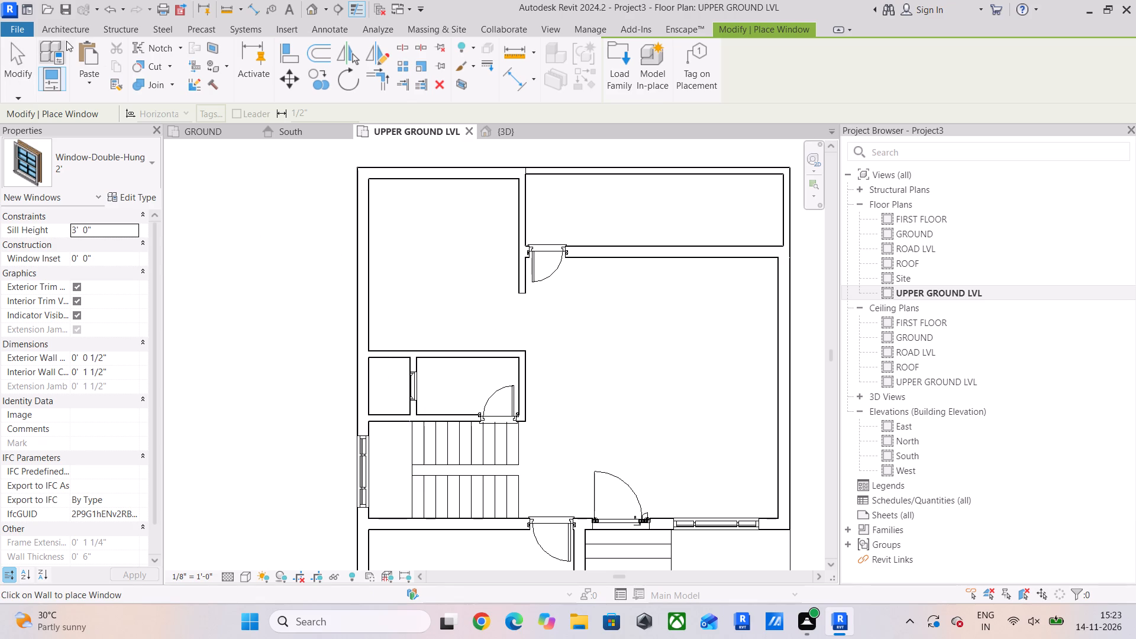
Draw a 4'-0" long Curtain Wall 1, 5'-0" high with 3'-0" base offset, in the wall between the rear corner room and narrow rear space.
click(78, 31)
click(52, 68)
click(57, 53)
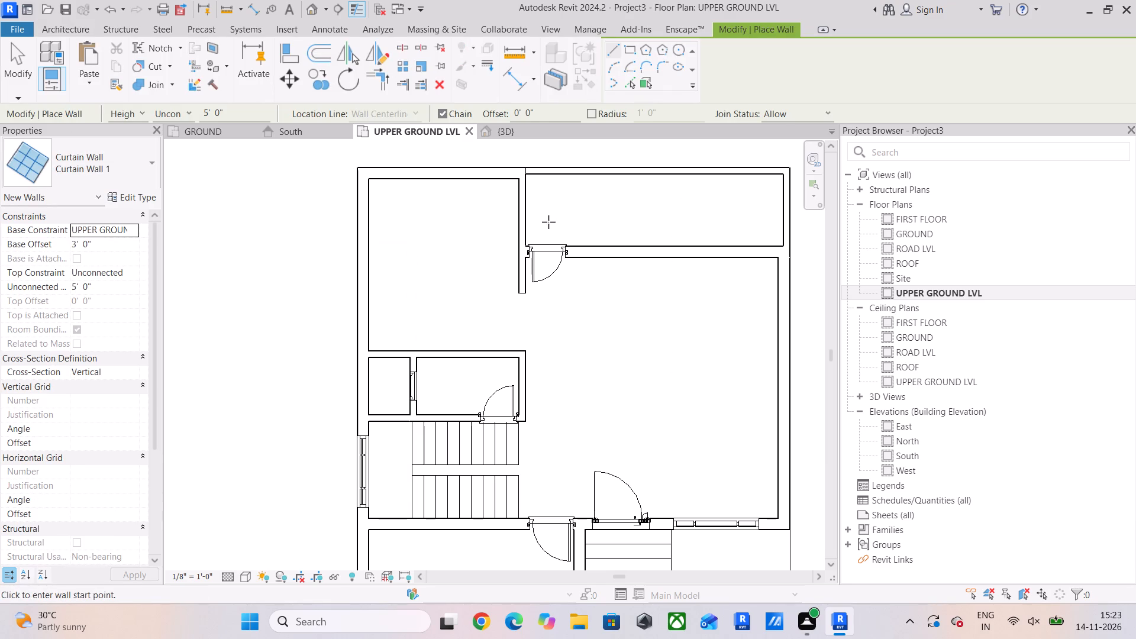
scroll(513, 176, up, 5)
middle_drag(550, 205, 472, 224)
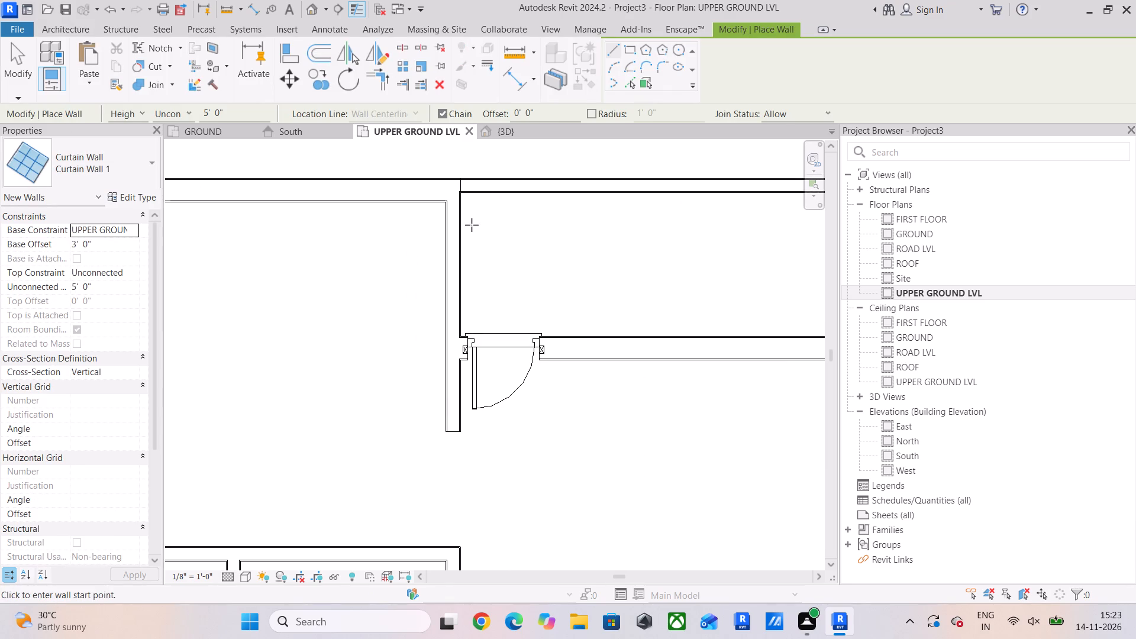
scroll(465, 223, up, 5)
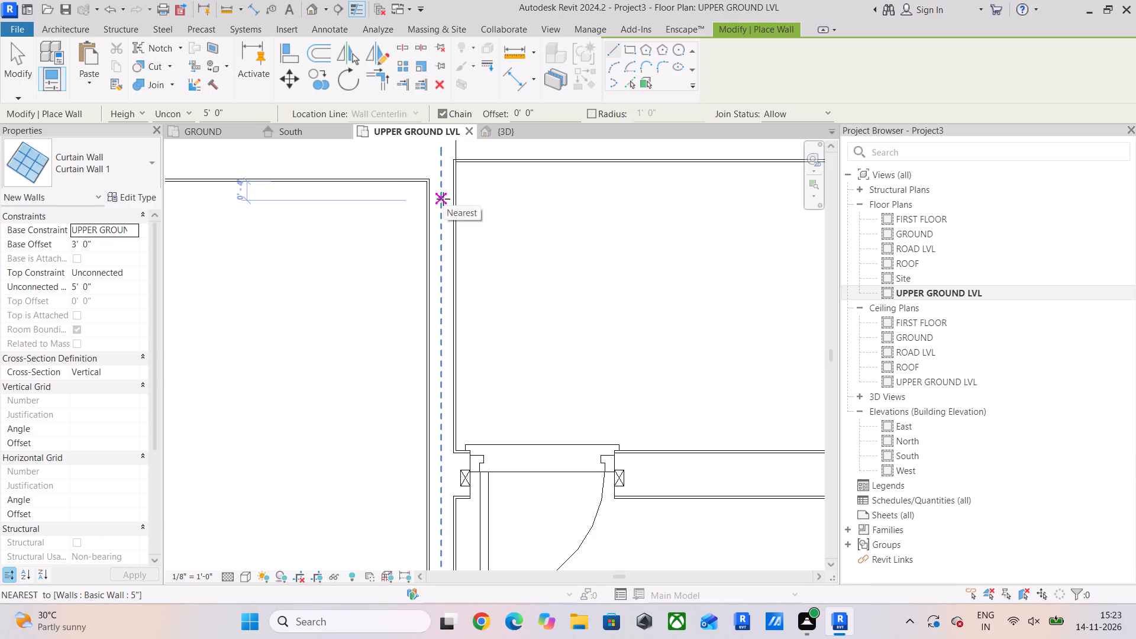
click(443, 197)
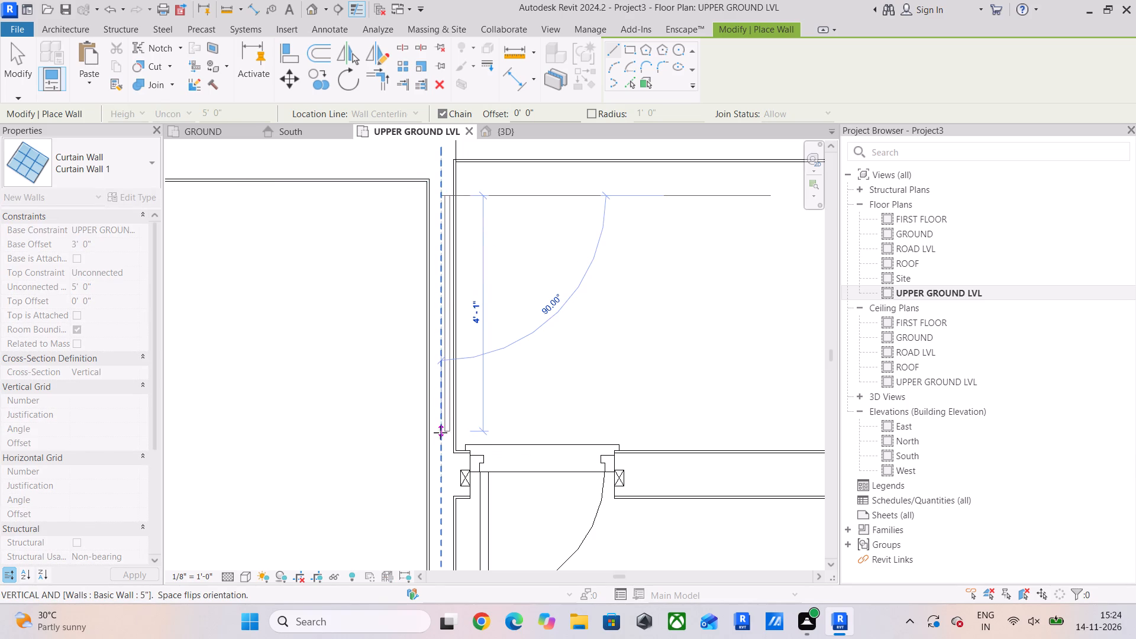
click(440, 426)
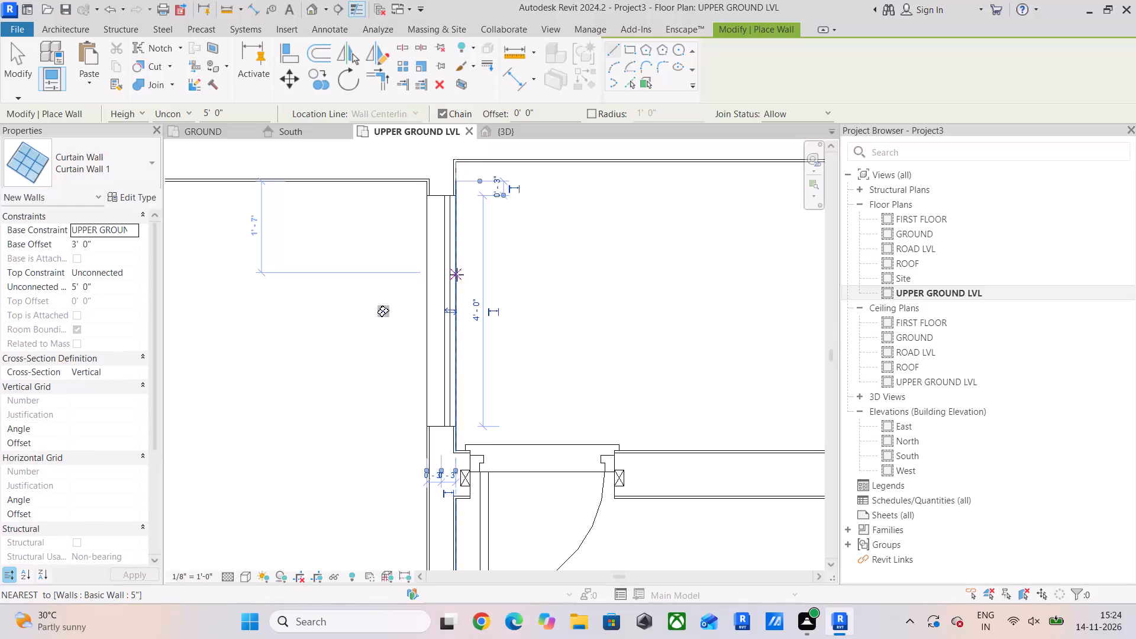
key(Escape)
key(Escape)
In 3D, make the short end wall of the narrow rear space Unconnected at the top with a height of 4'-0".
click(450, 314)
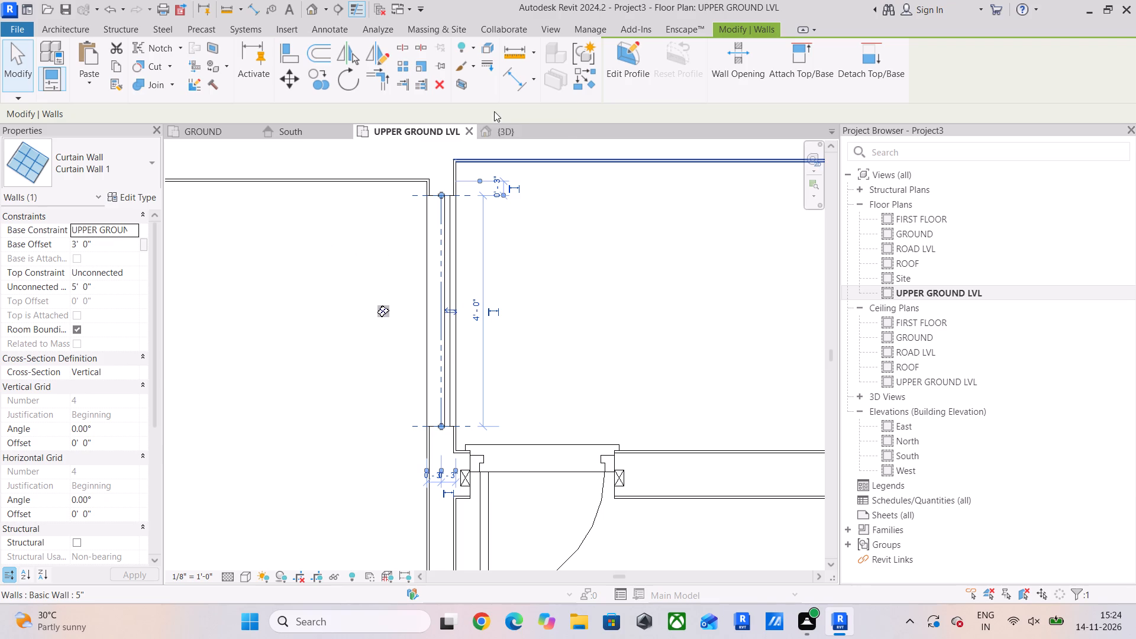
click(513, 134)
shift+scroll(731, 277, up, 1)
shift+middle_drag(731, 280, 715, 292)
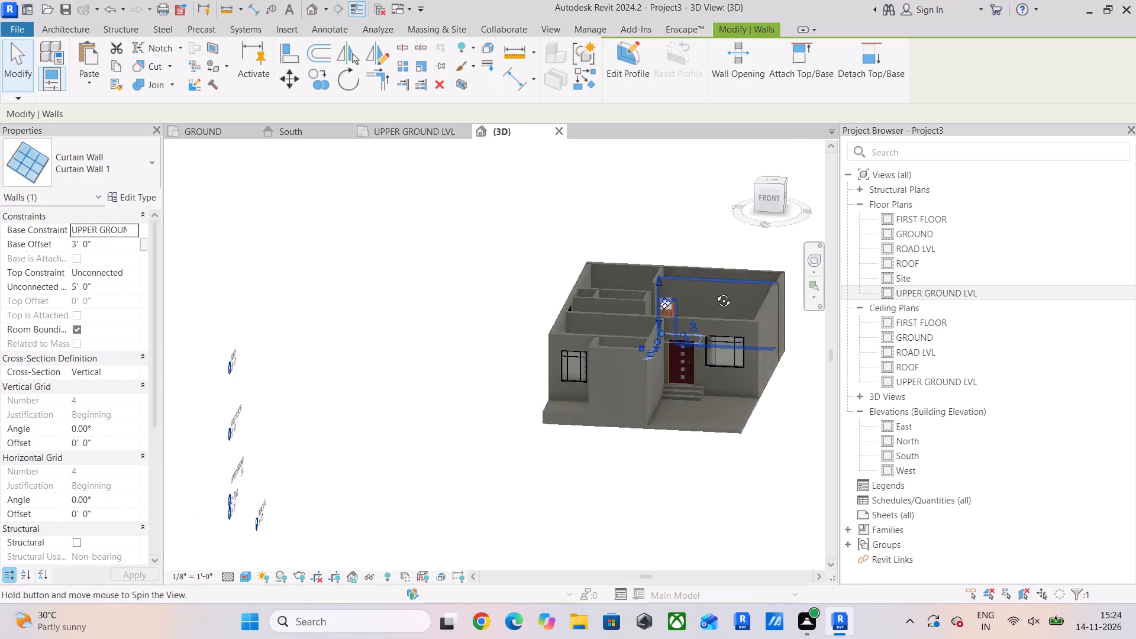
shift+middle_drag(715, 292, 503, 287)
scroll(731, 295, up, 5)
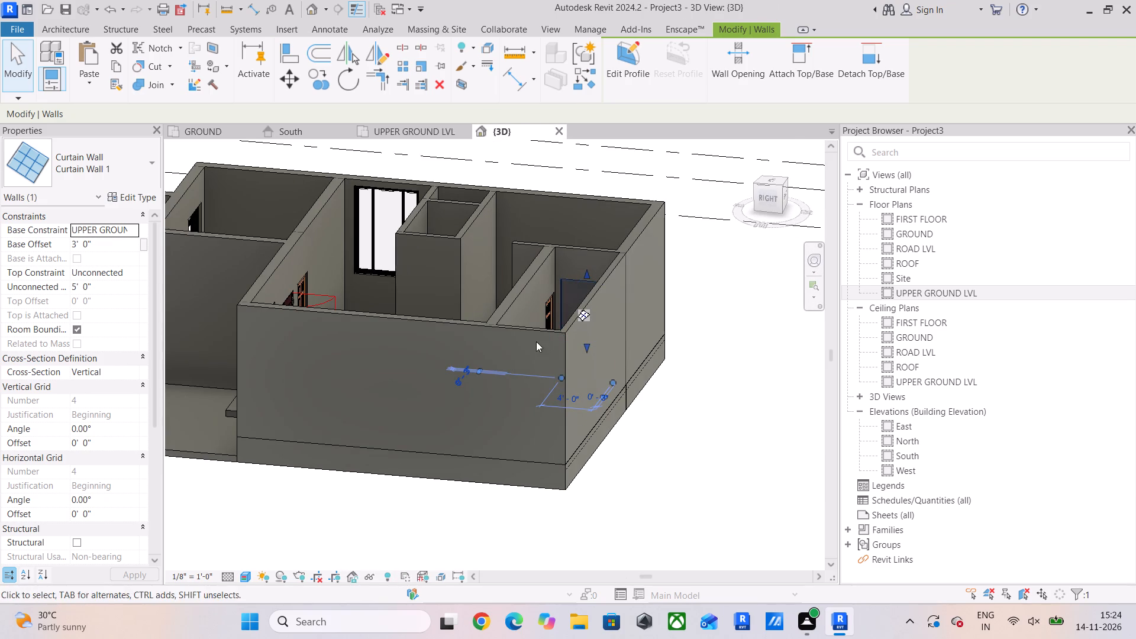
key(Escape)
click(534, 333)
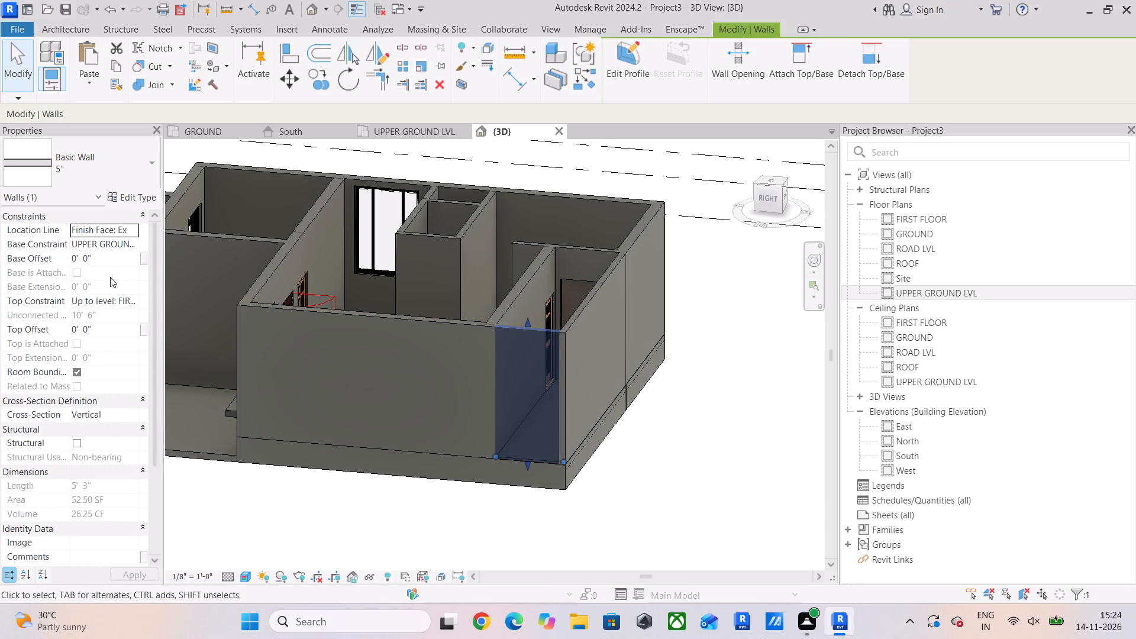
click(130, 298)
click(125, 318)
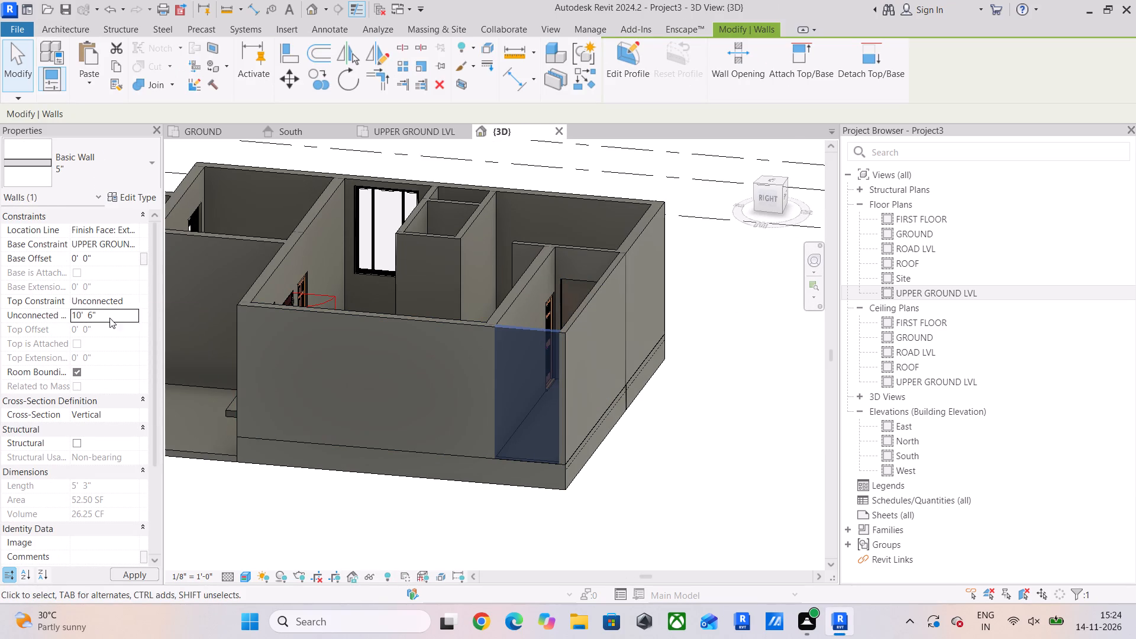
click(109, 318)
text(4')
key(Return)
Make the long outer wall of the narrow rear space Unconnected at the top with a height of 4'-0".
click(577, 326)
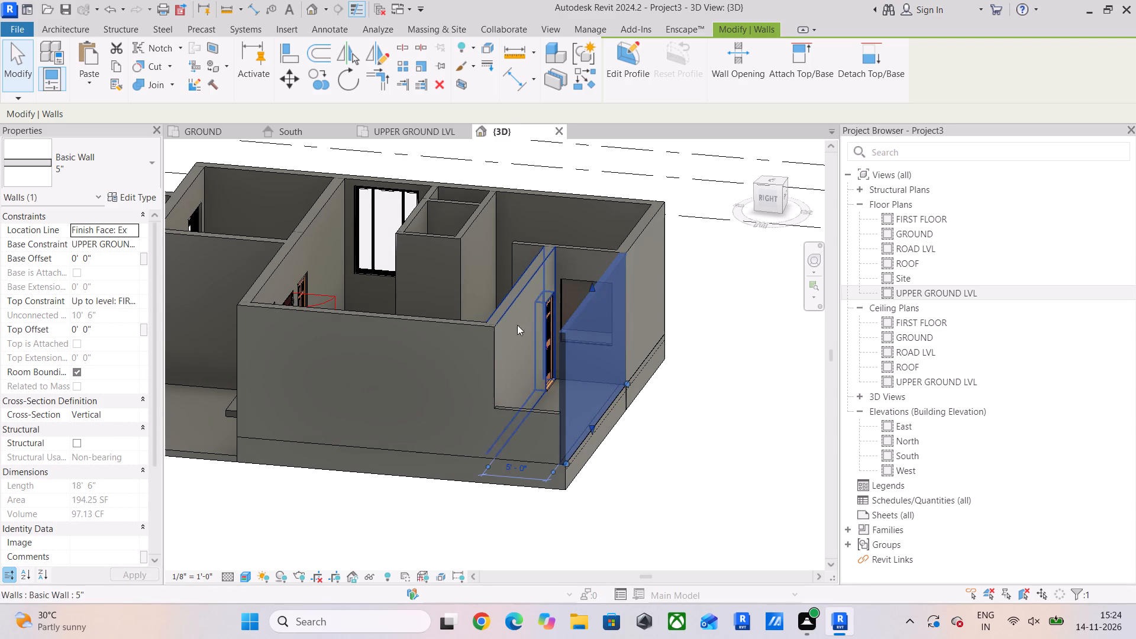
click(133, 303)
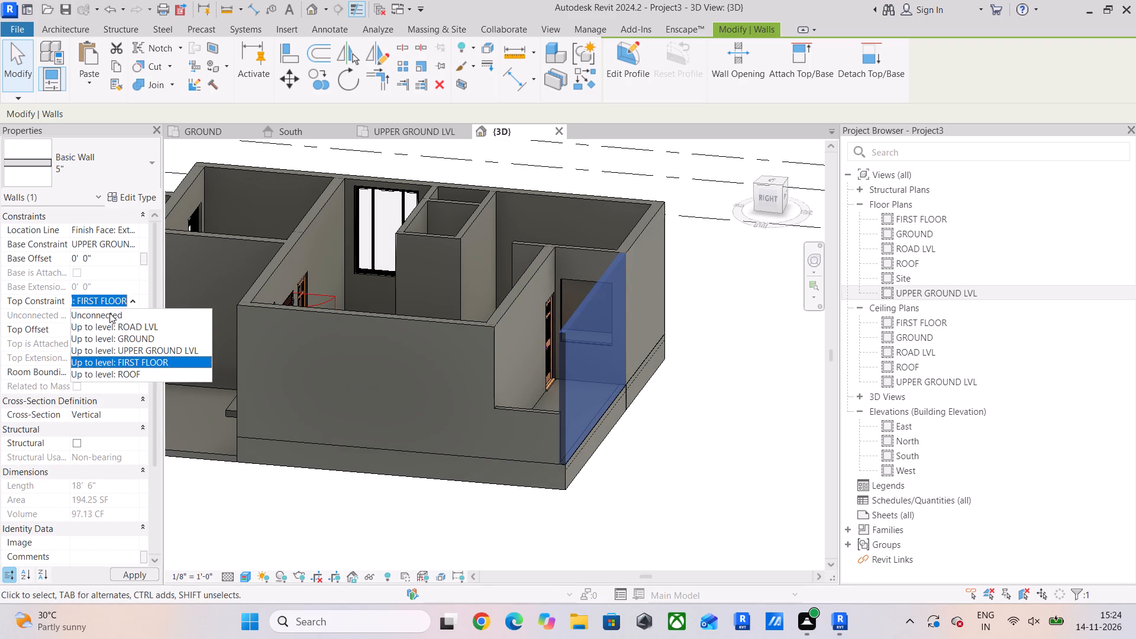
click(109, 313)
click(99, 317)
drag(99, 317, 34, 317)
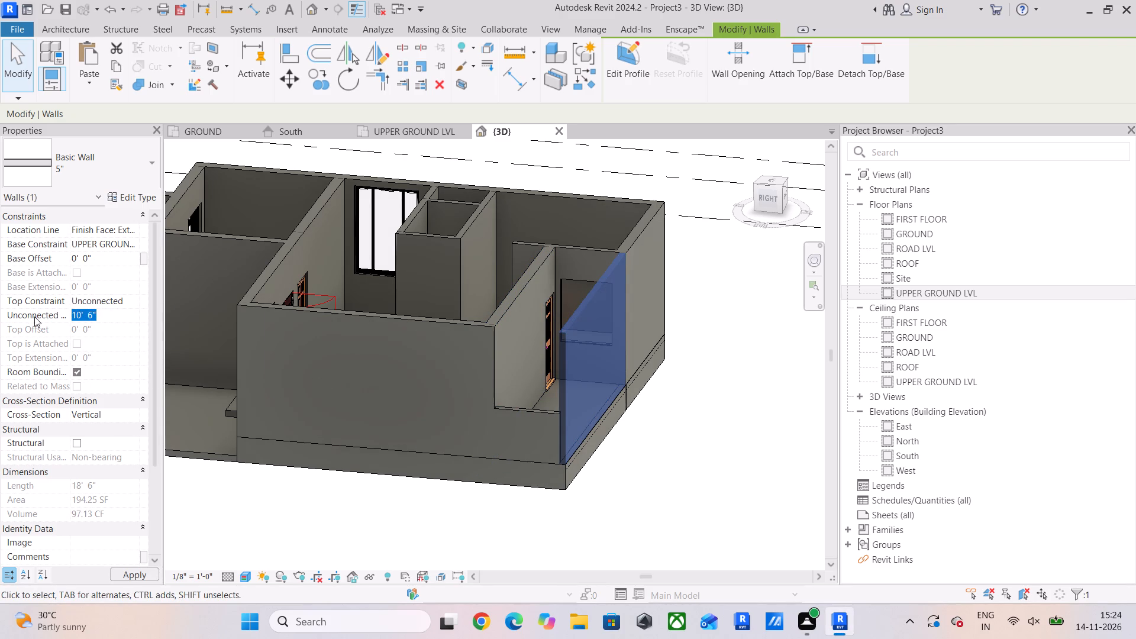
text(4')
key(Return)
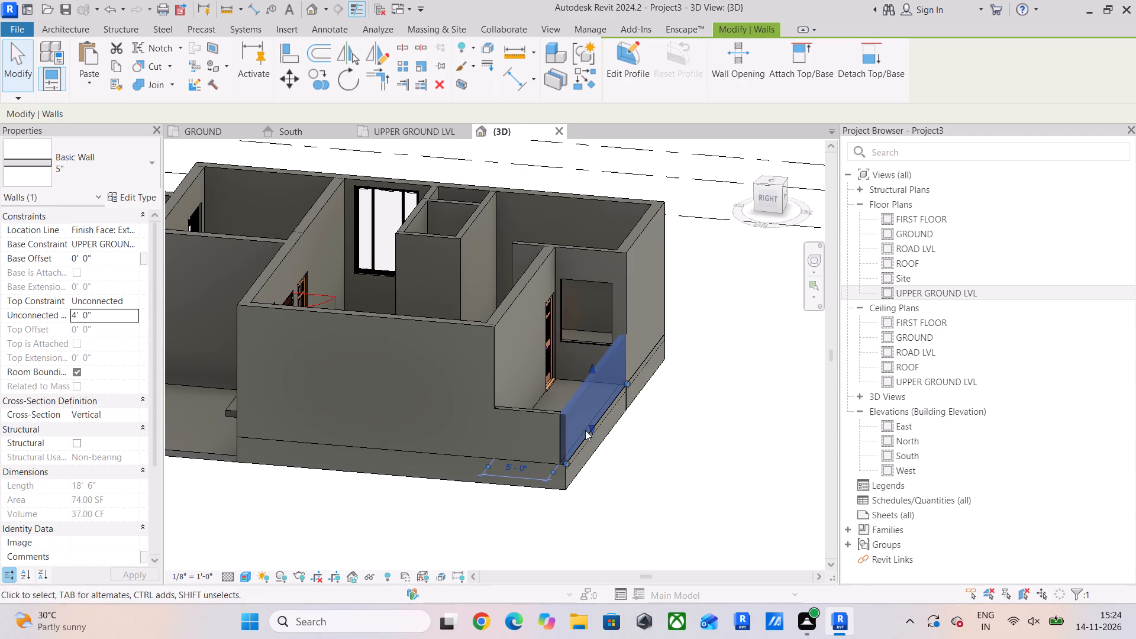
click(732, 412)
Divide the curtain wall window by the narrow rear space with vertical grids 1'-0" from each side and a horizontal grid 1'-0" below its top.
scroll(595, 339, up, 4)
shift+middle_drag(578, 371, 601, 357)
click(585, 237)
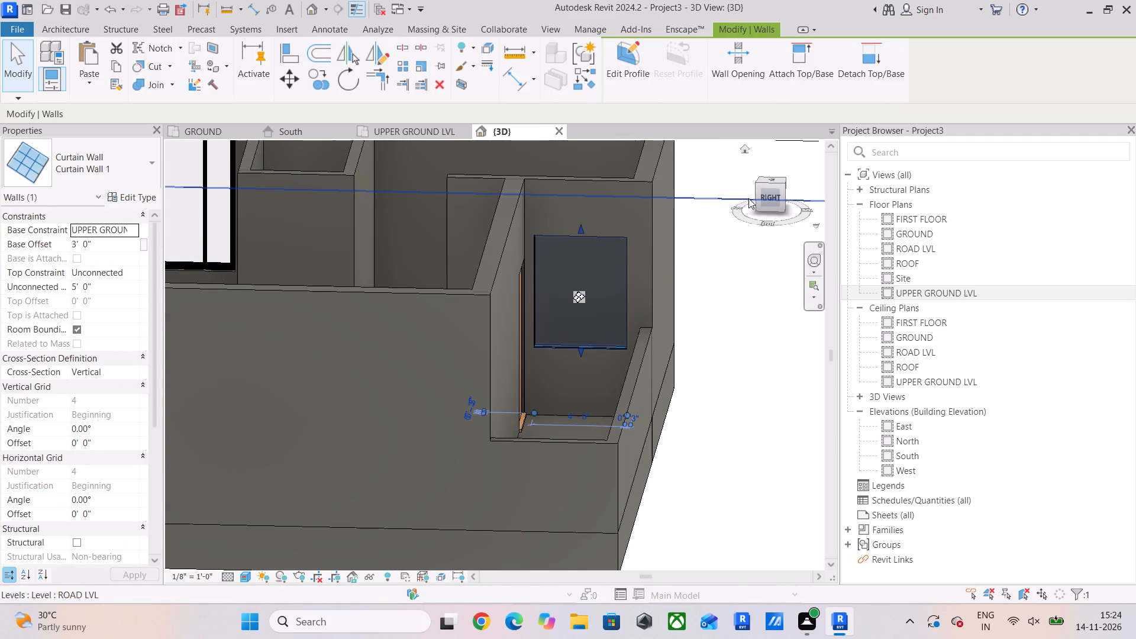
click(773, 202)
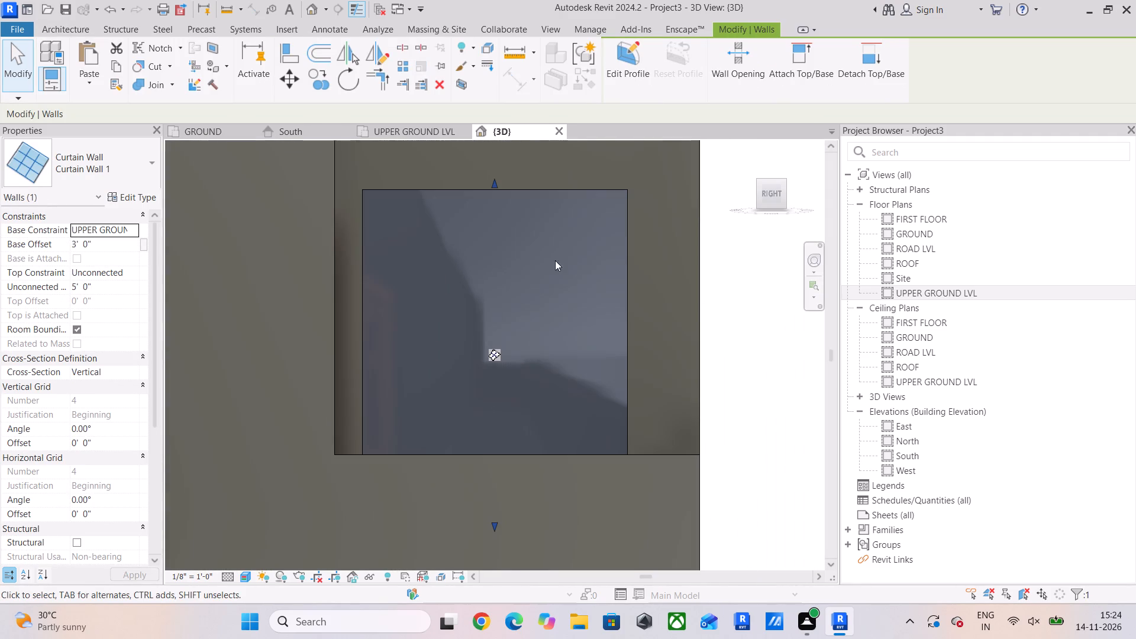
middle_drag(514, 250, 508, 263)
shift+middle_drag(455, 301, 454, 313)
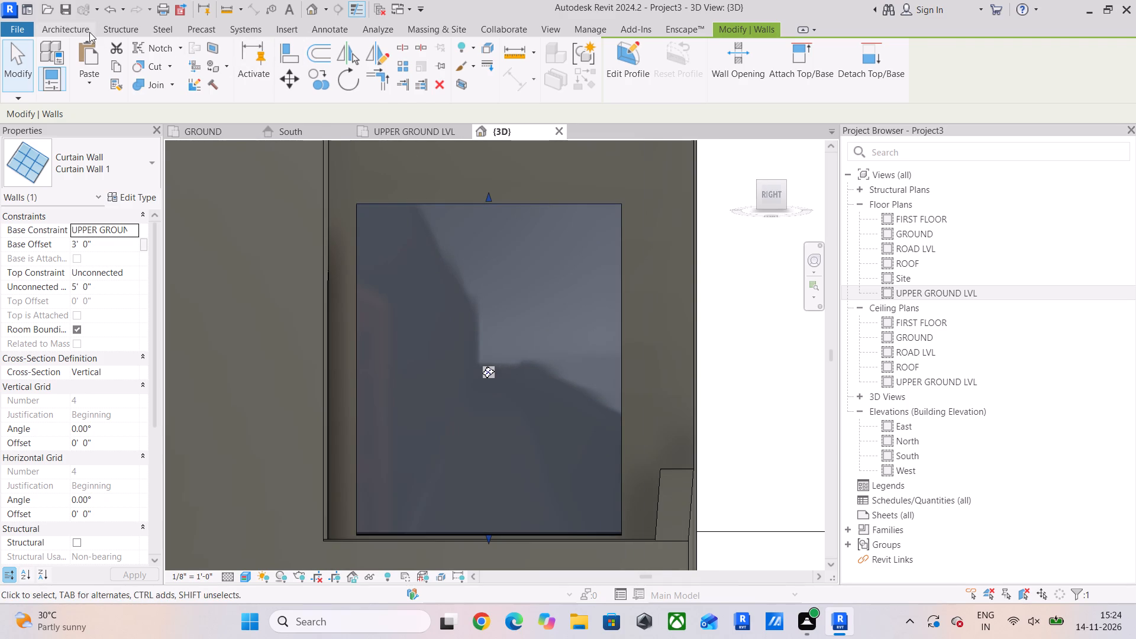
click(89, 32)
click(404, 62)
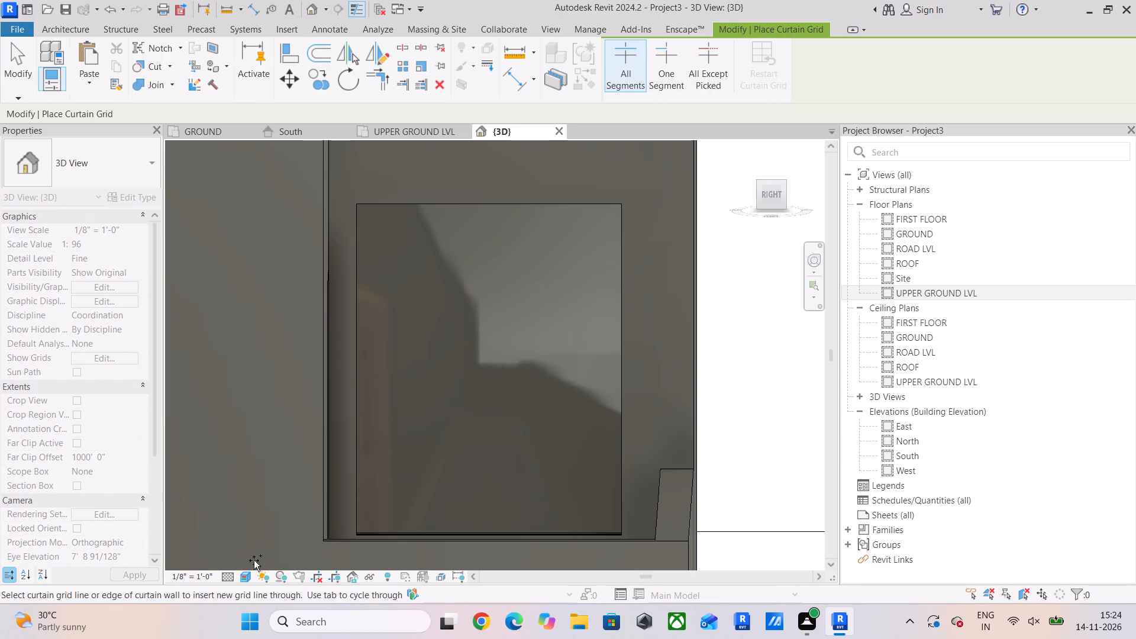
click(242, 577)
click(274, 504)
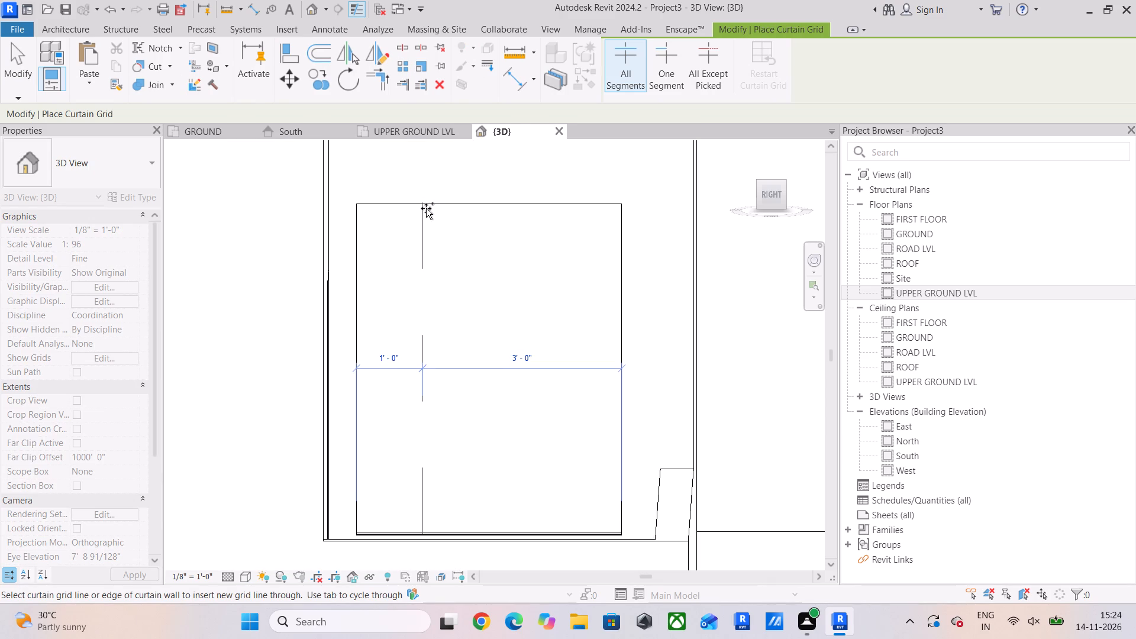
click(424, 208)
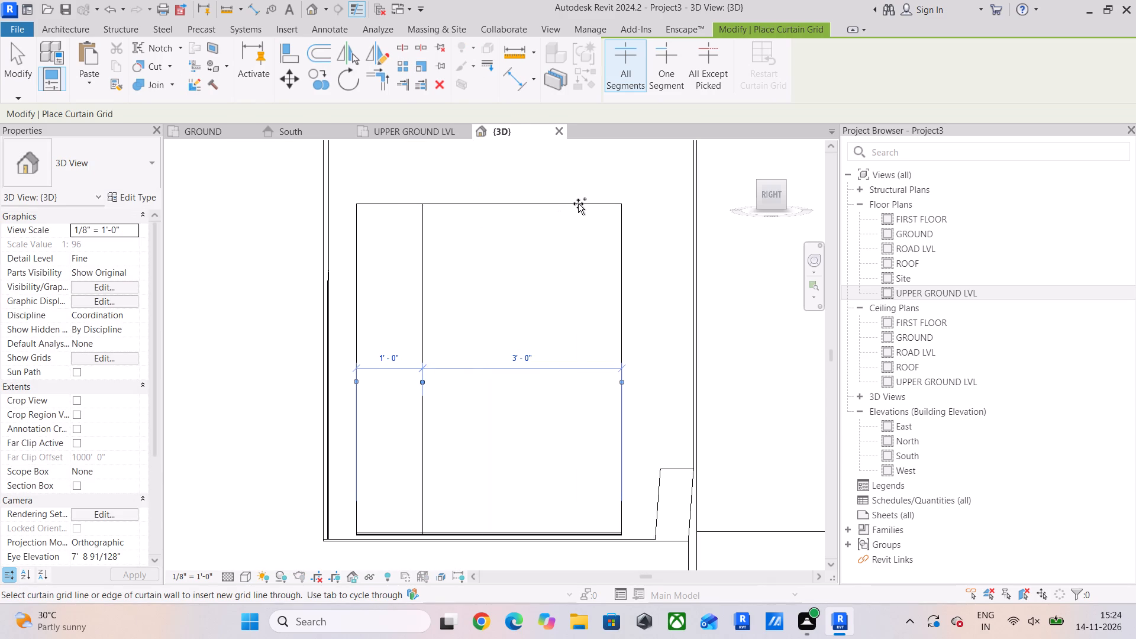
click(564, 205)
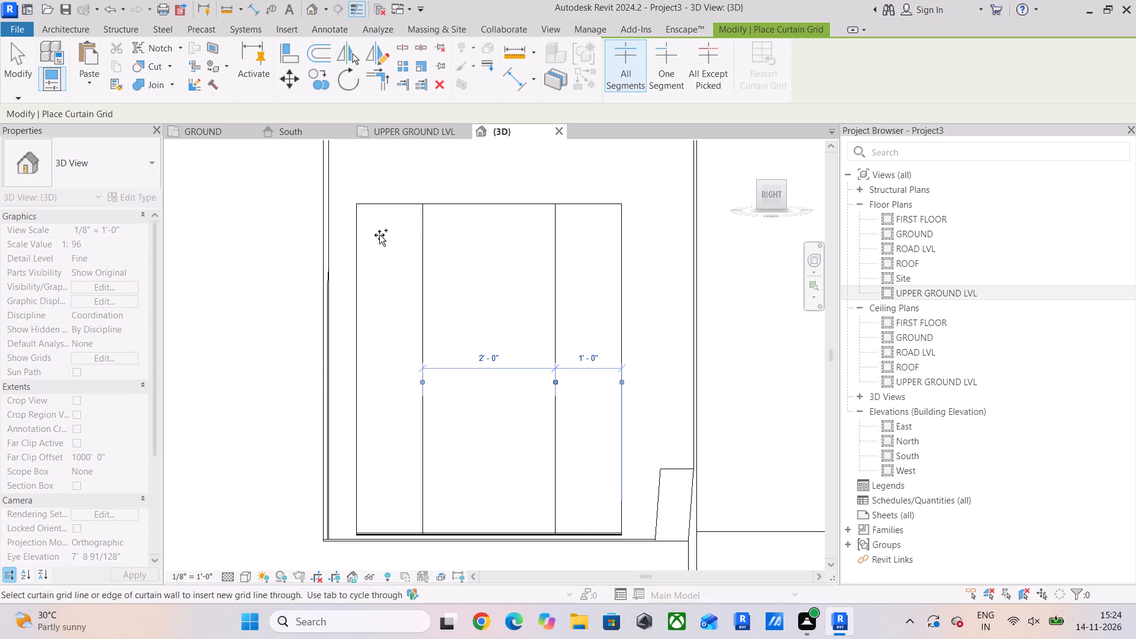
click(353, 268)
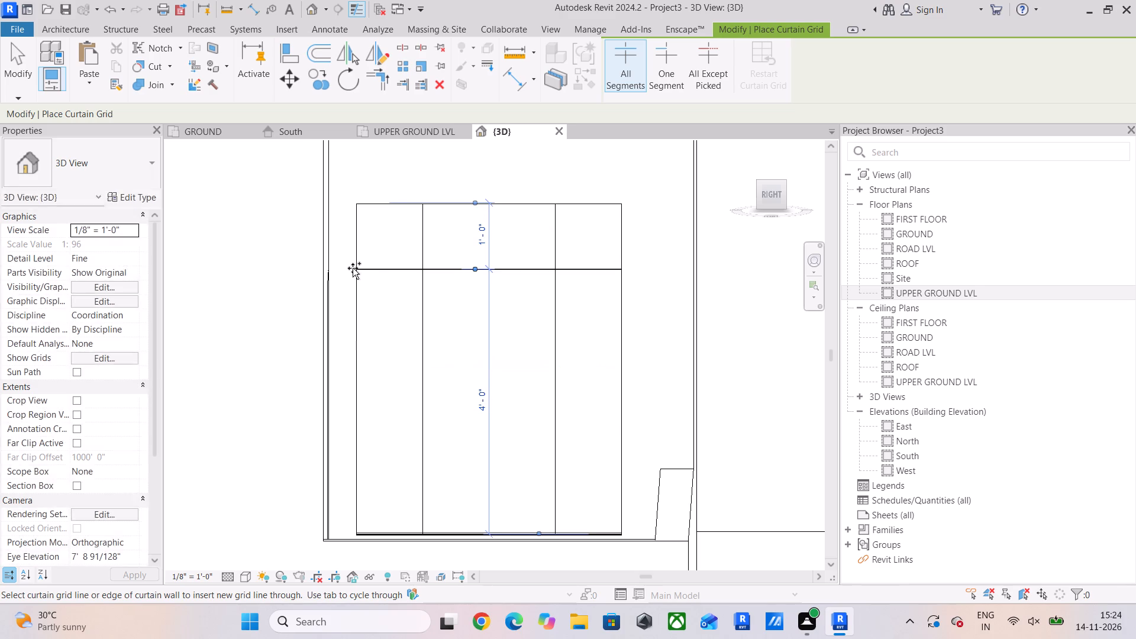
Place 1.5" x 2.5" rectangular mullions on the window's two vertical grid lines and its horizontal grid line.
click(63, 39)
click(66, 34)
click(434, 63)
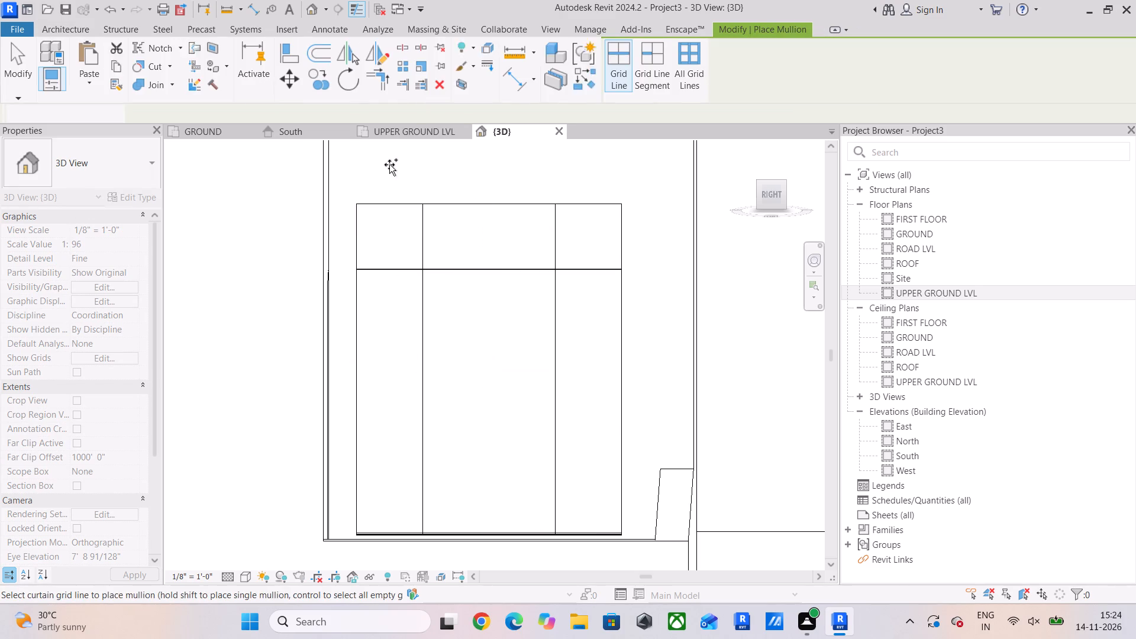
click(420, 347)
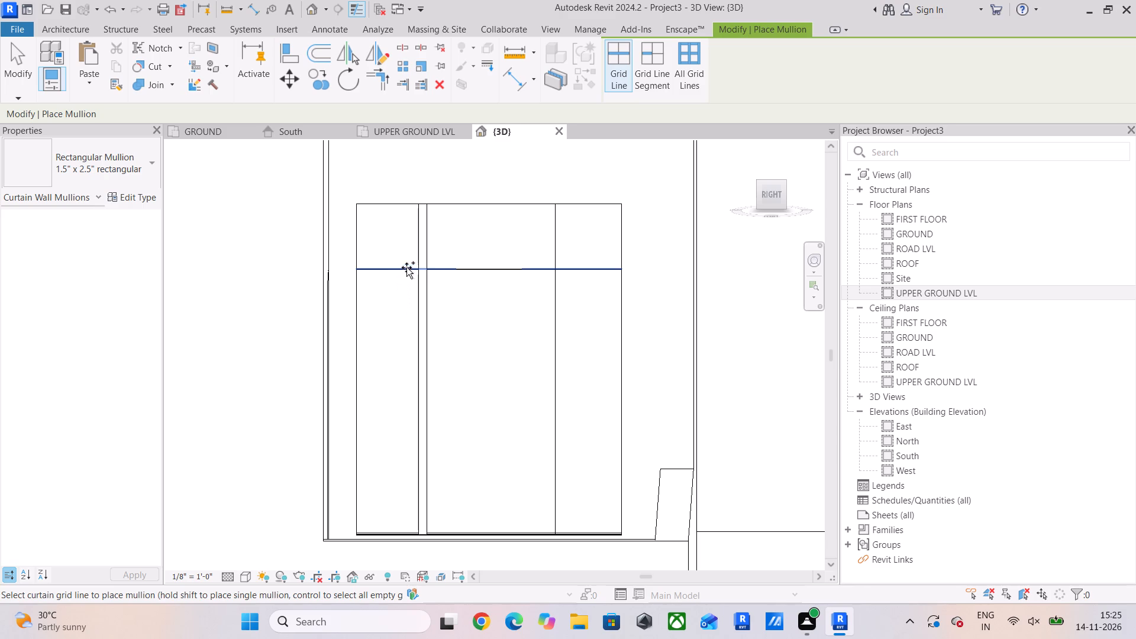
click(406, 267)
click(556, 307)
Frame all four outer edges of the window with 2.5" x 5" rectangular mullions.
click(124, 168)
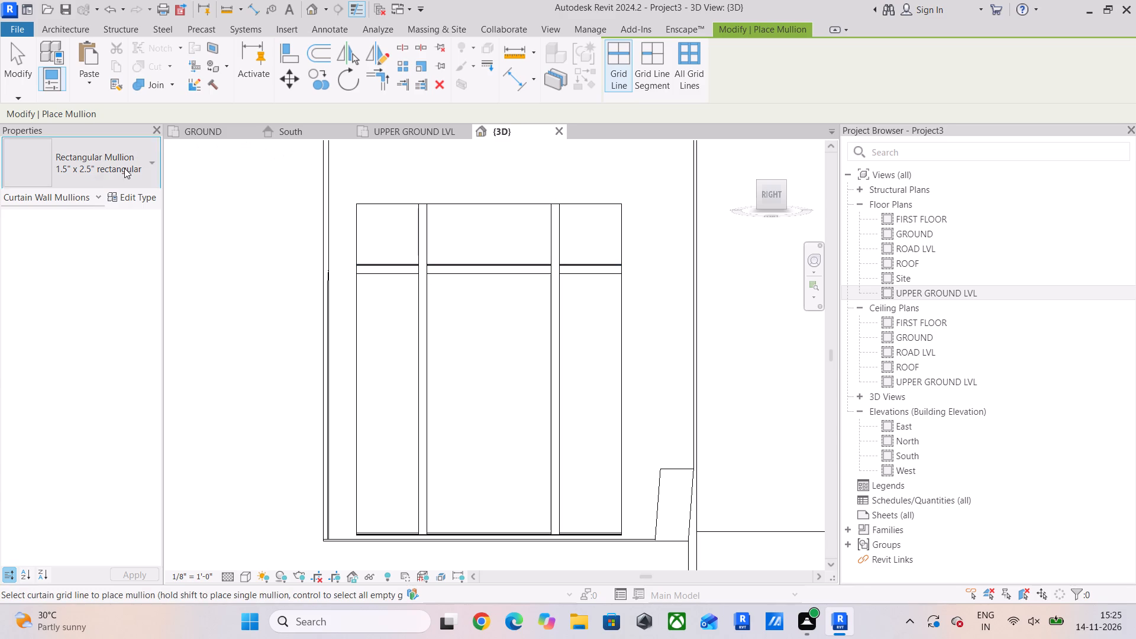
click(63, 378)
click(351, 357)
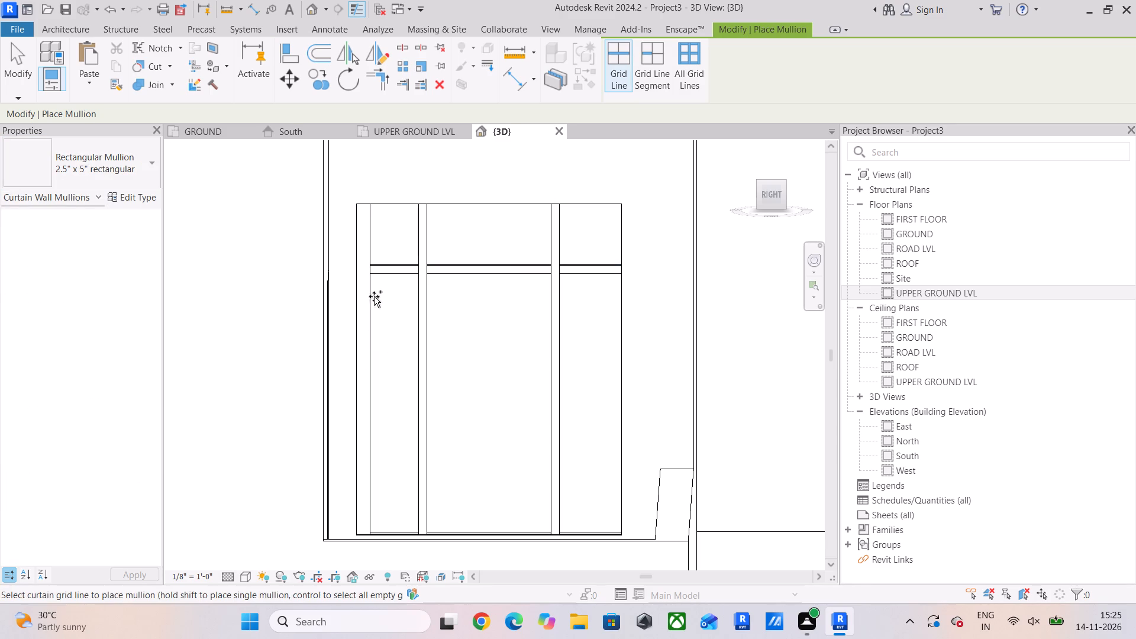
click(398, 206)
drag(406, 532, 412, 528)
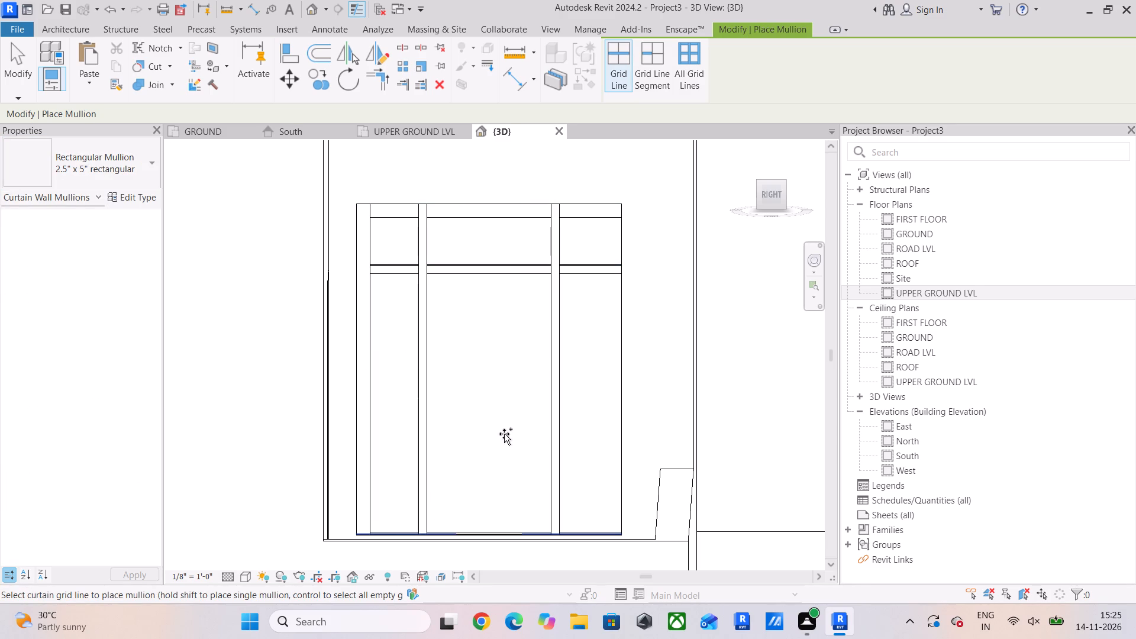
click(623, 373)
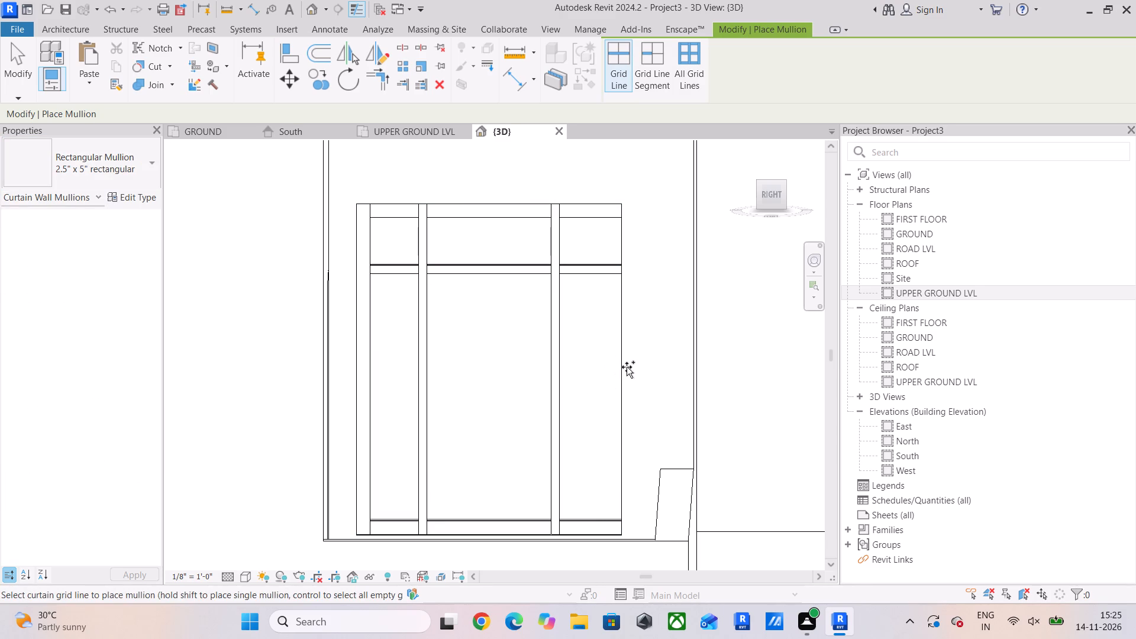
click(620, 371)
scroll(562, 350, down, 4)
key(Escape)
key(Escape)
key(Escape)
key(Escape)
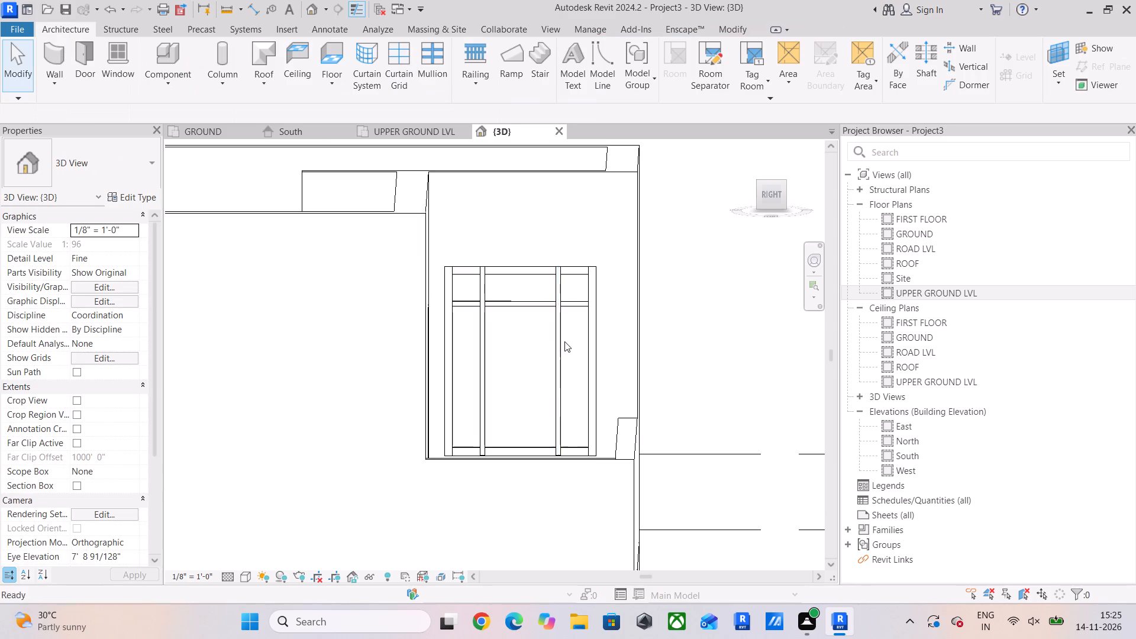
Set the 3D view to the Realistic visual style and inspect the mullioned window from an angle.
click(242, 573)
drag(276, 563, 282, 561)
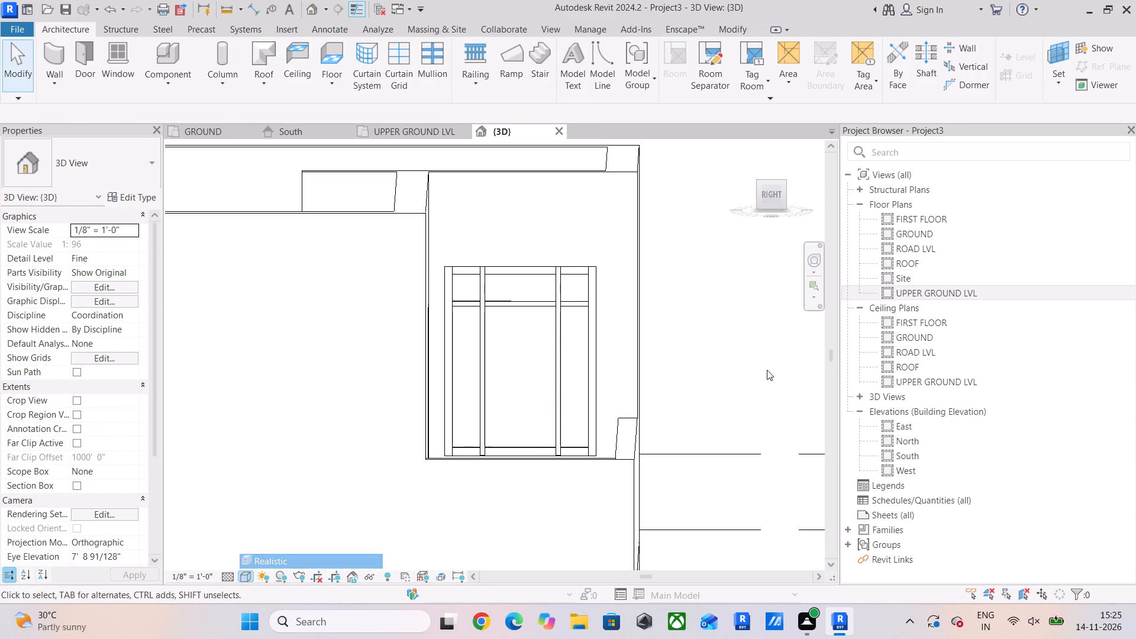
scroll(737, 354, down, 4)
shift+middle_drag(734, 354, 663, 410)
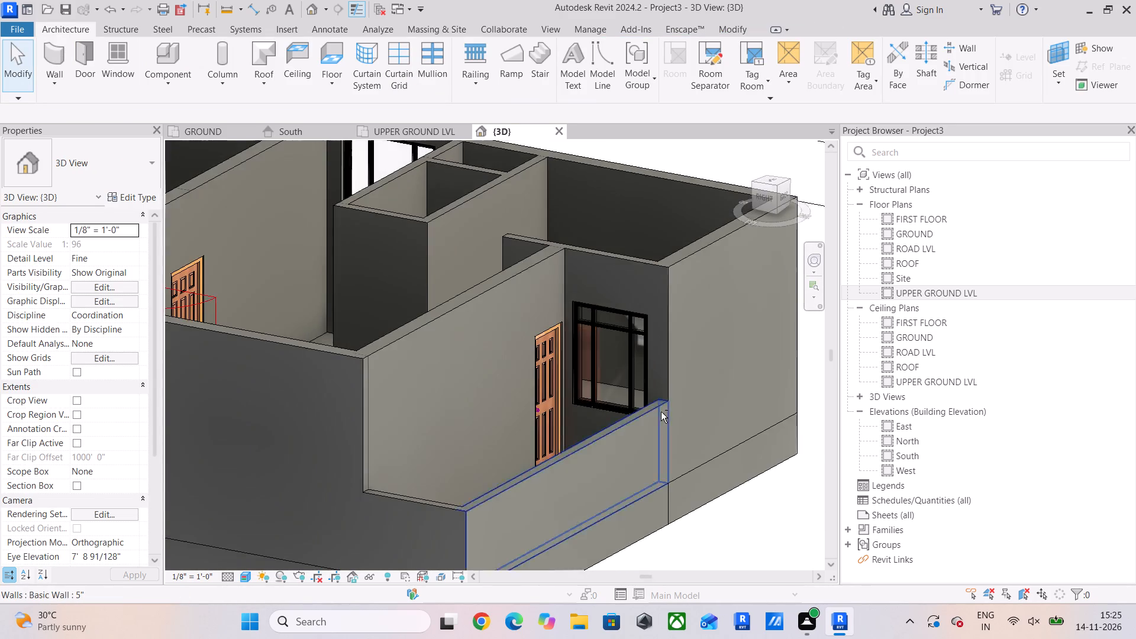
scroll(587, 308, up, 6)
middle_drag(594, 326, 575, 245)
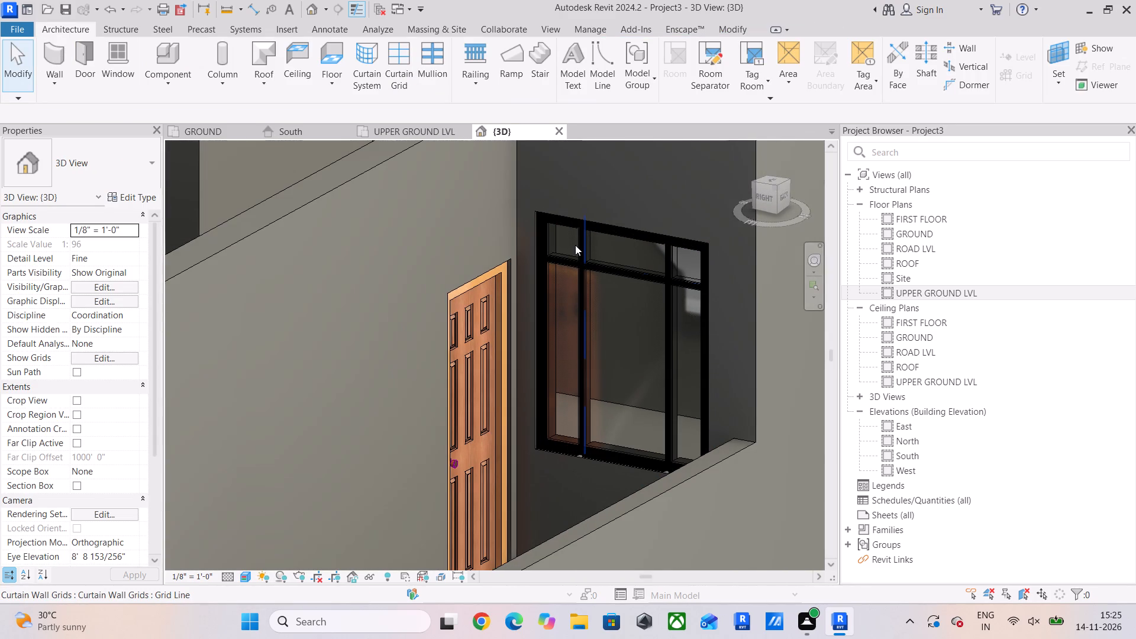
scroll(564, 346, down, 5)
On the UPPER GROUND LVL plan, shift the 2'6" exterior door to the narrow rear space about 9" farther from the adjoining partition.
click(398, 132)
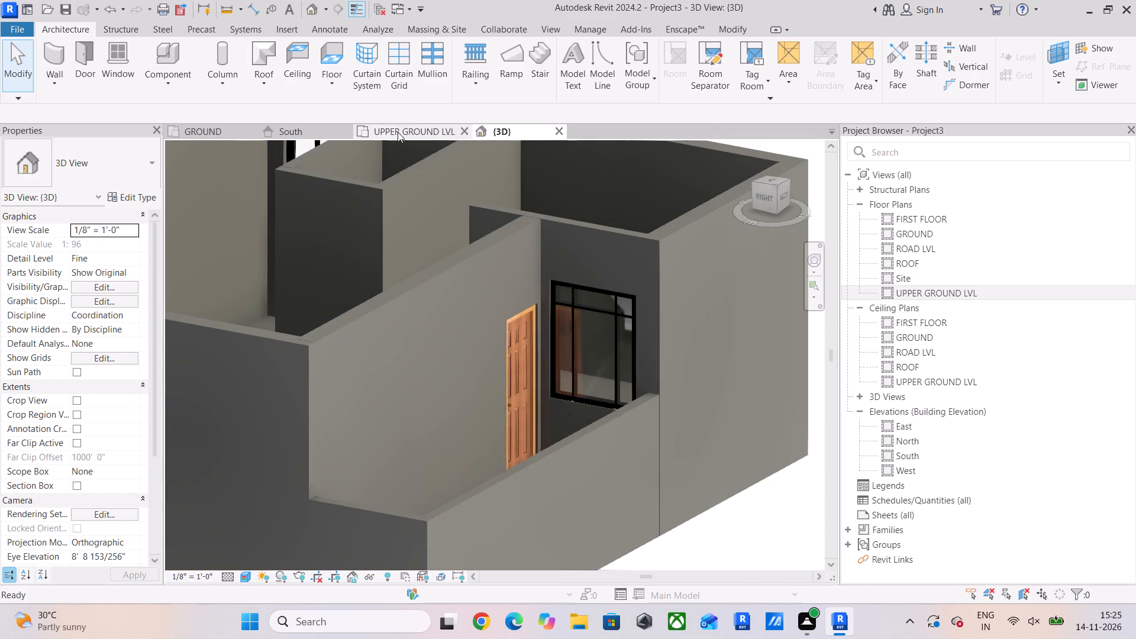
scroll(557, 286, down, 6)
middle_drag(592, 312, 454, 244)
scroll(471, 290, down, 4)
middle_drag(473, 293, 464, 333)
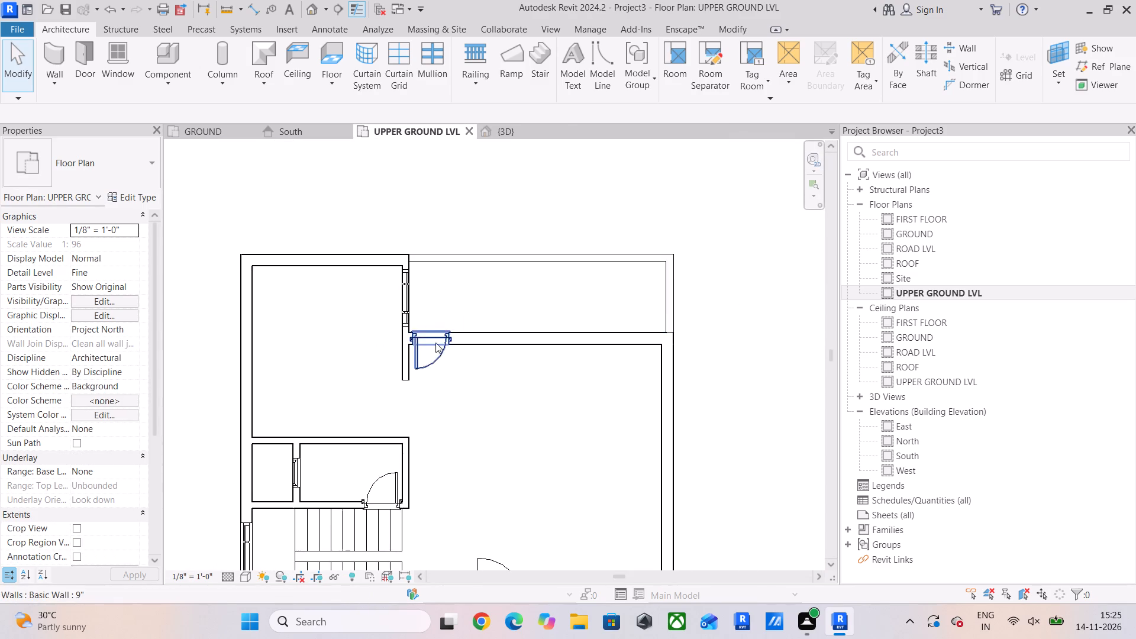
scroll(422, 330, up, 5)
scroll(460, 363, up, 5)
click(456, 334)
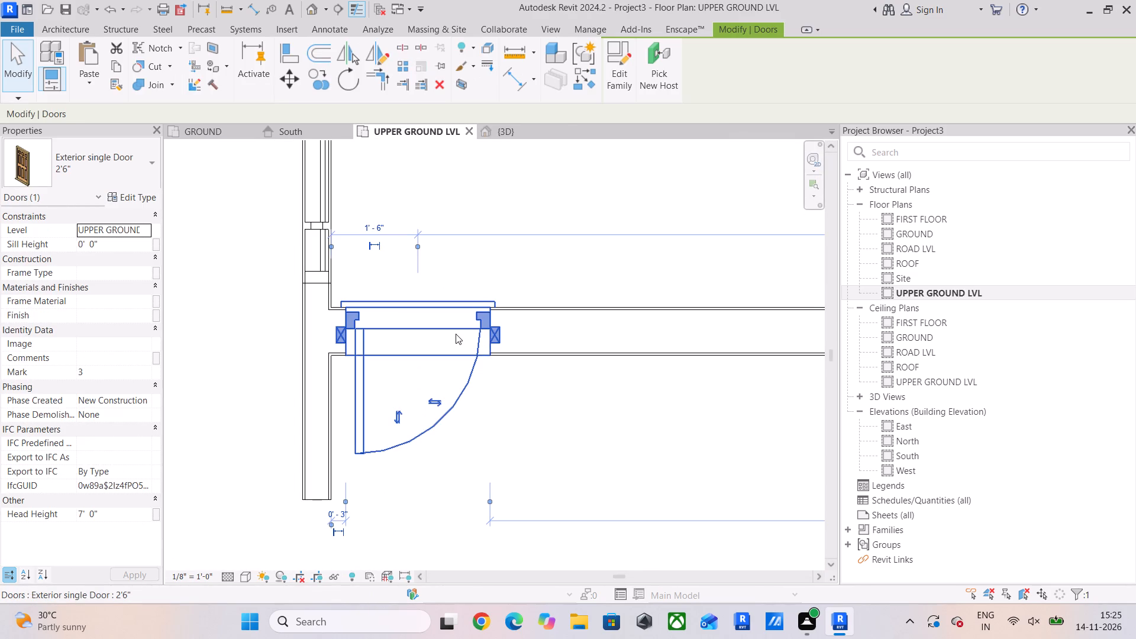
key(Right)
key(Right)
key(Right)
key(Right)
key(Right)
key(Right)
key(Right)
key(Right)
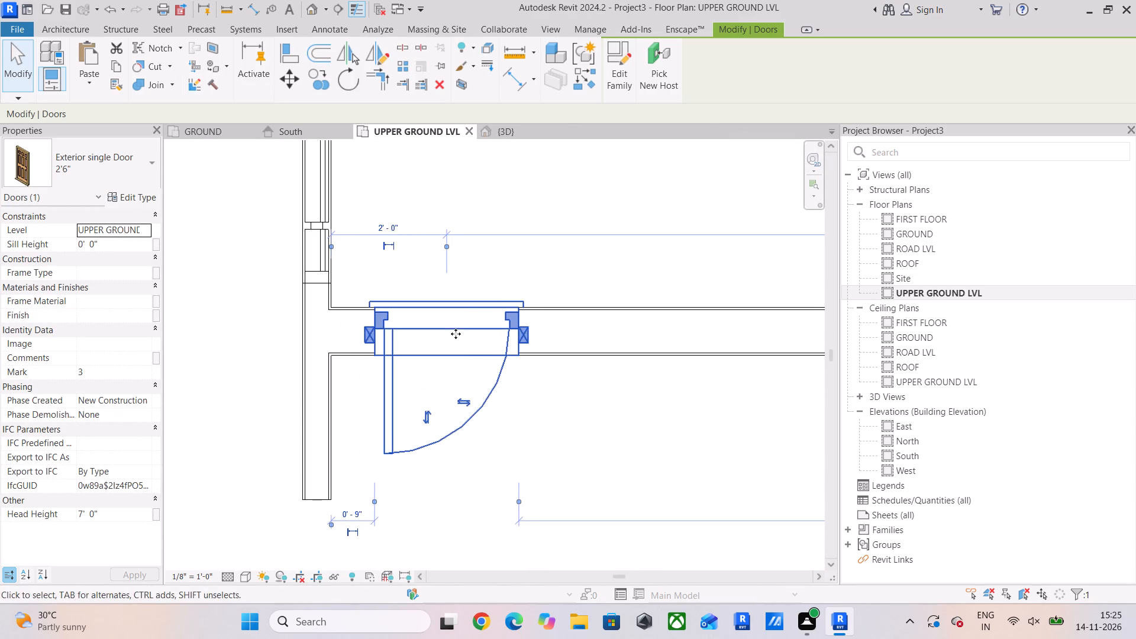
key(Right)
key(Right)
key(Right)
key(Right)
key(Escape)
Draw a thin detail line across the rear corner room, 2'-0" inside the rear wall, spanning its 10'-6" width.
scroll(830, 517, down, 5)
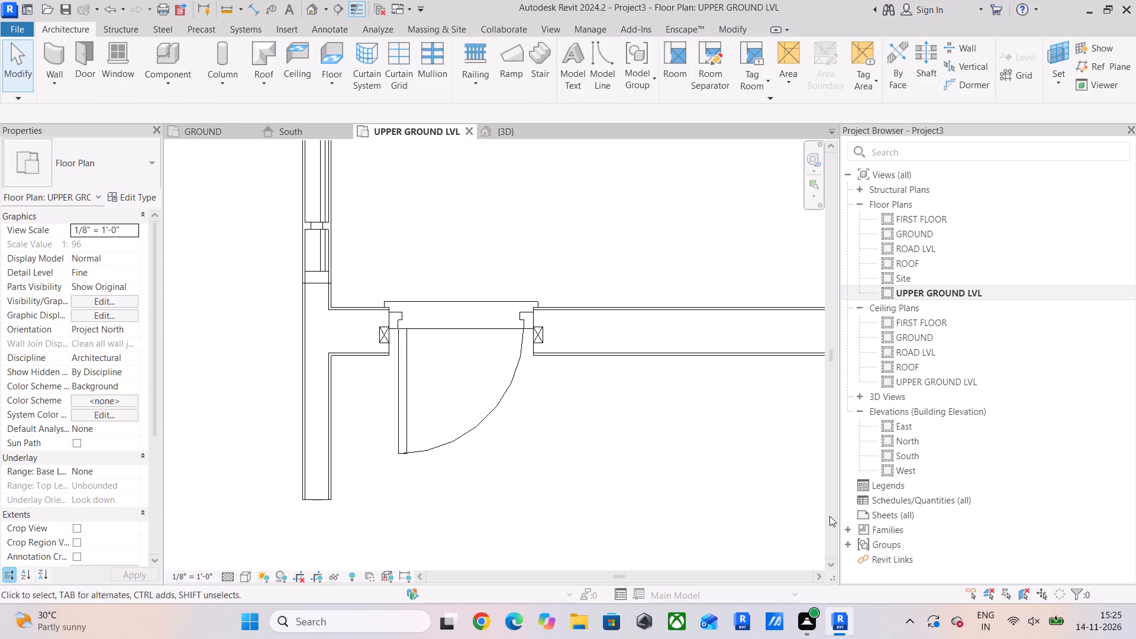
scroll(657, 382, down, 3)
middle_drag(651, 382, 465, 315)
scroll(471, 318, down, 4)
middle_drag(519, 336, 457, 297)
scroll(464, 302, down, 3)
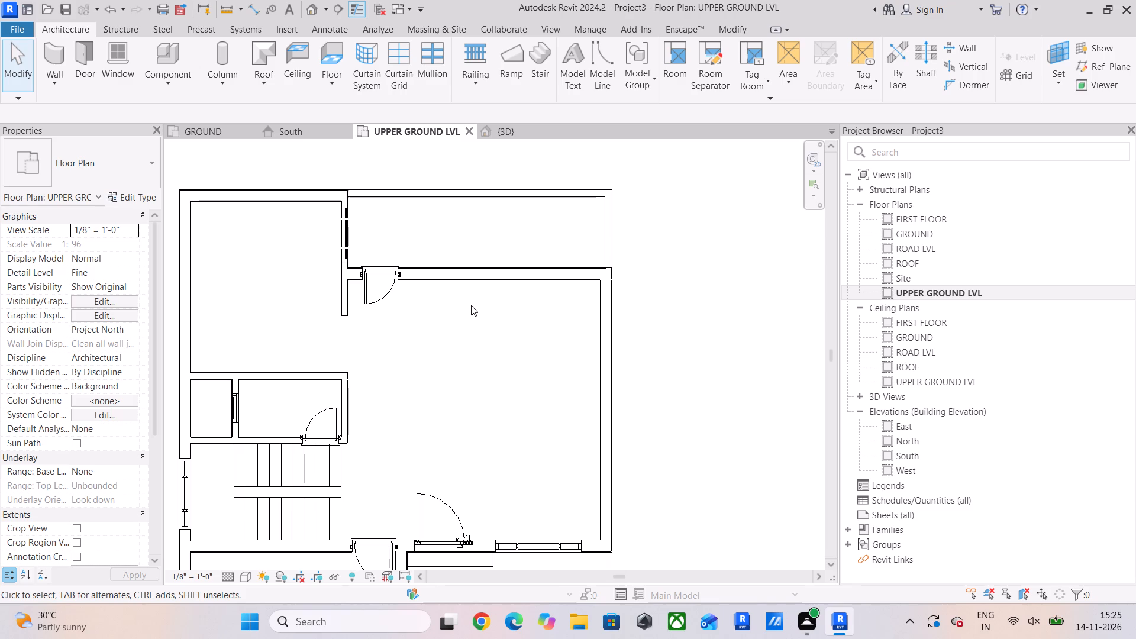
middle_drag(501, 380, 514, 305)
scroll(479, 267, up, 3)
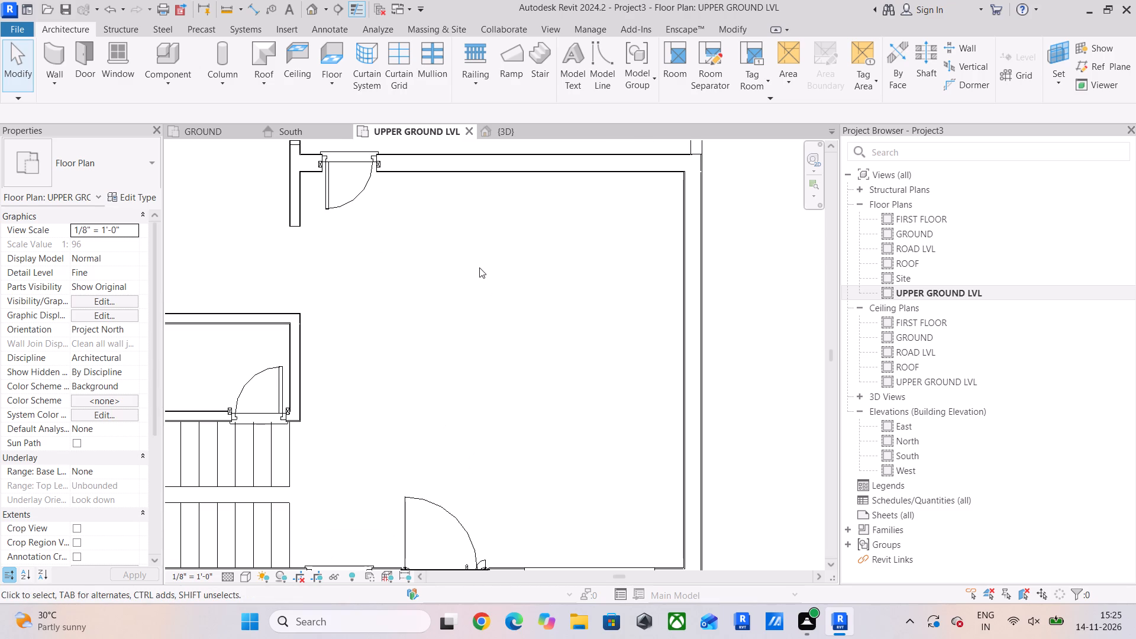
middle_drag(479, 267, 593, 379)
scroll(590, 375, down, 4)
scroll(359, 269, up, 5)
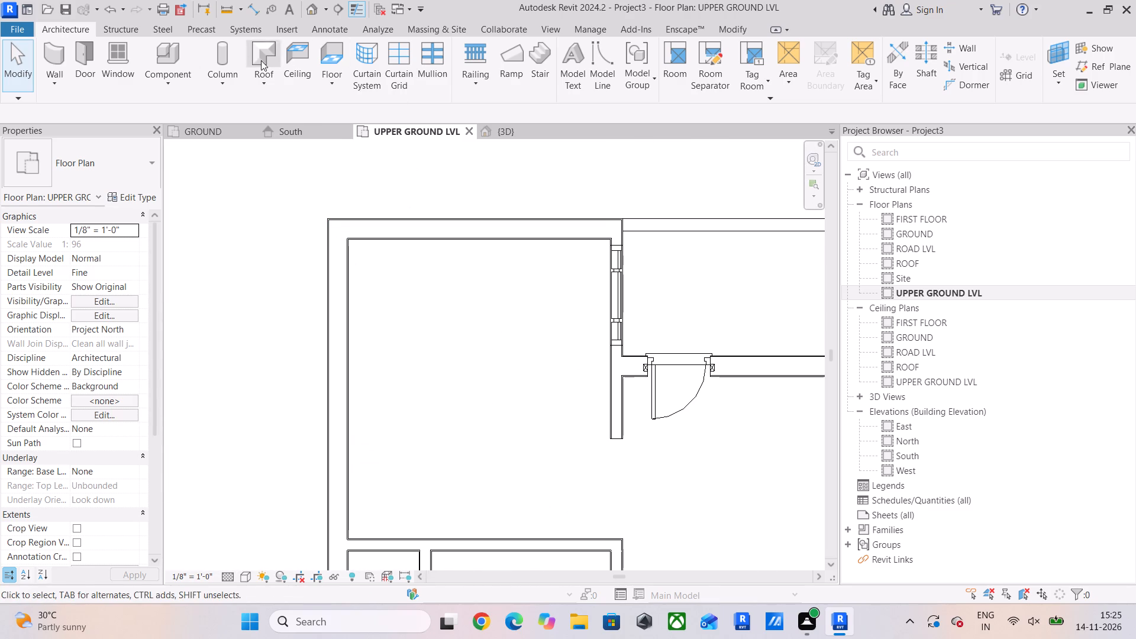
click(324, 26)
click(327, 46)
scroll(356, 191, up, 5)
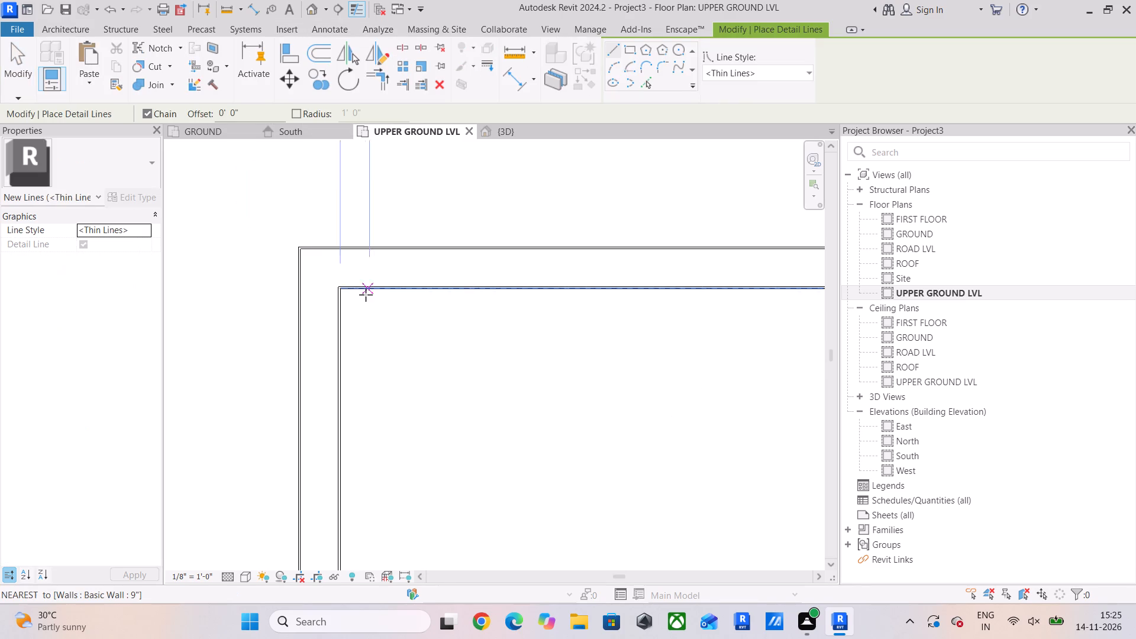
scroll(366, 295, up, 5)
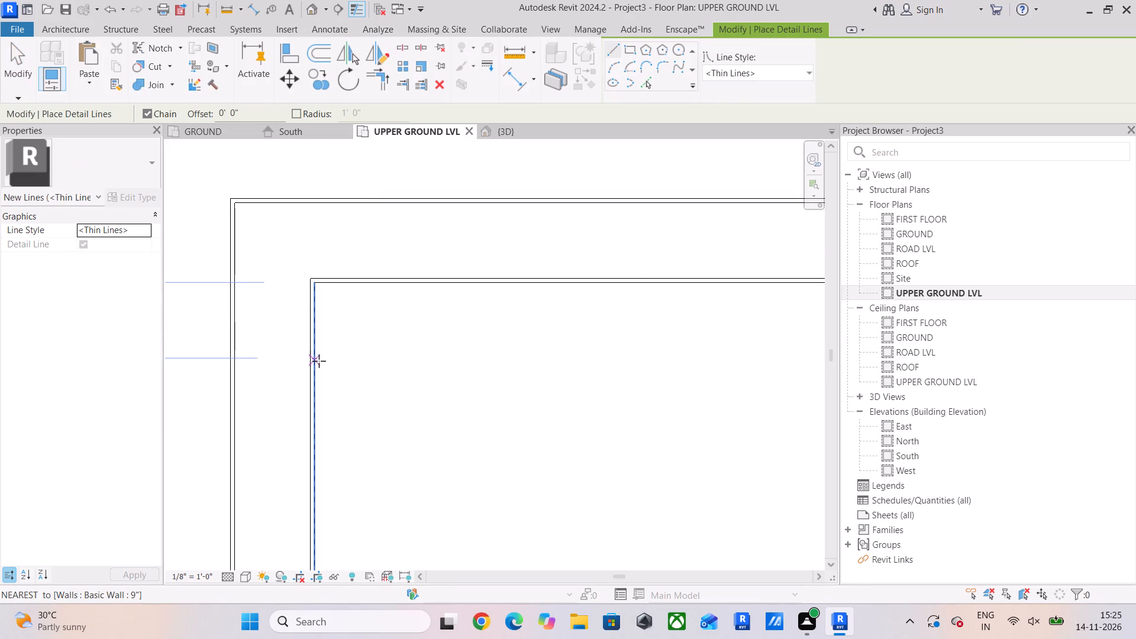
scroll(319, 361, down, 3)
text(2')
key(Return)
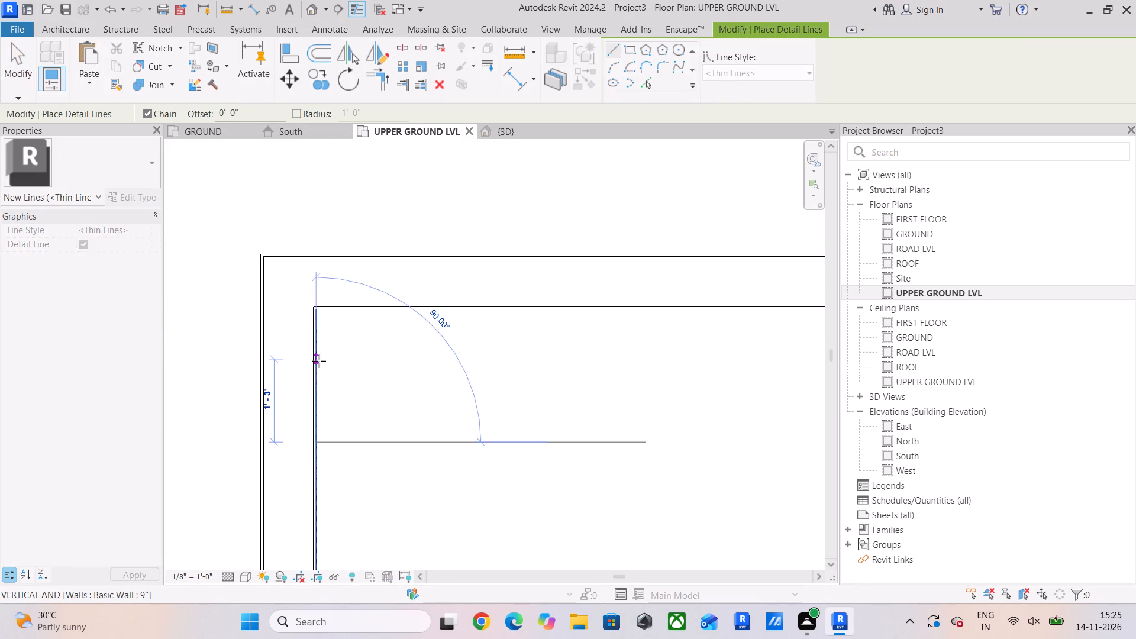
scroll(634, 444, down, 3)
middle_drag(662, 431, 461, 454)
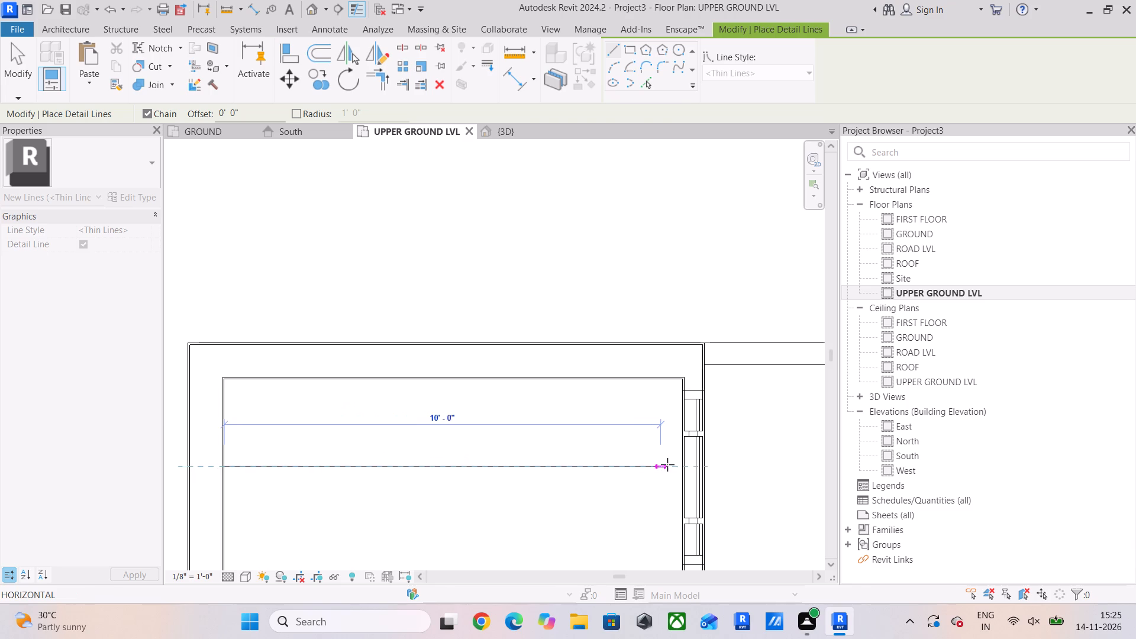
scroll(674, 466, up, 1)
click(680, 466)
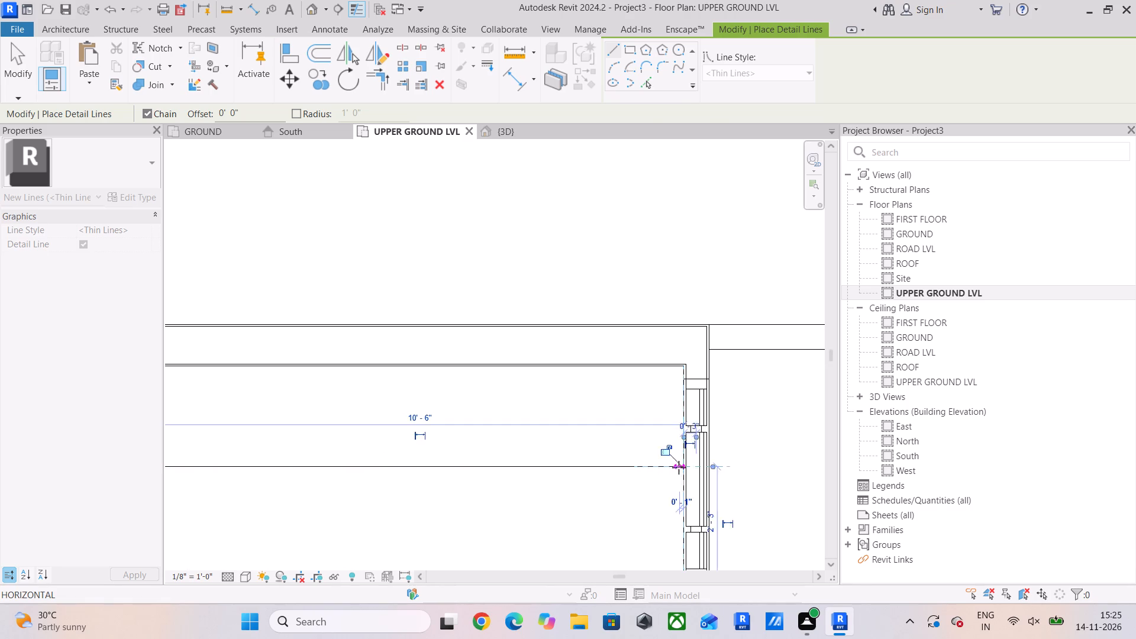
key(Escape)
Draw a 6'-0" thin detail line 2'-0" inside the rear room's windowed wall, then return it about 1'-11" toward that wall's free end.
middle_drag(581, 464, 548, 388)
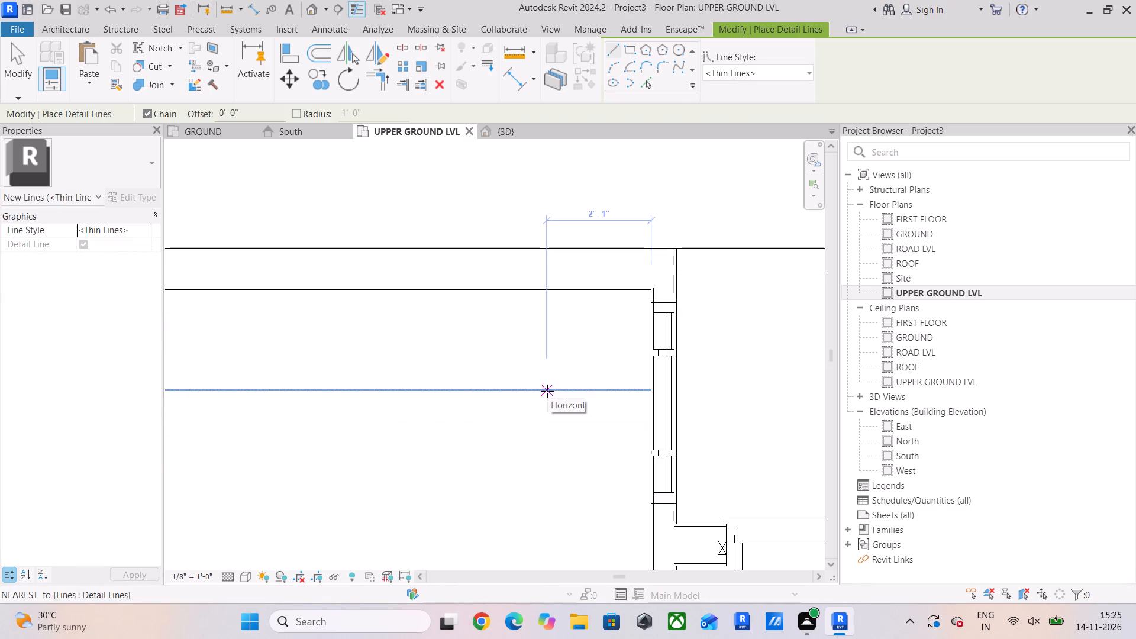
text(2')
key(Return)
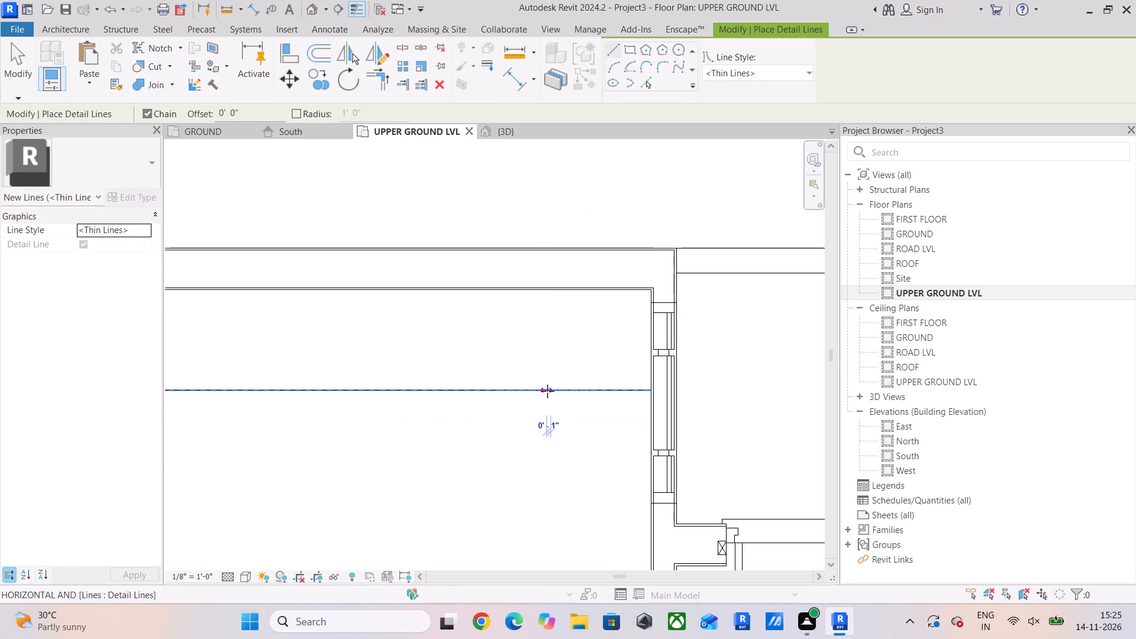
scroll(550, 506, down, 4)
middle_drag(550, 507, 538, 296)
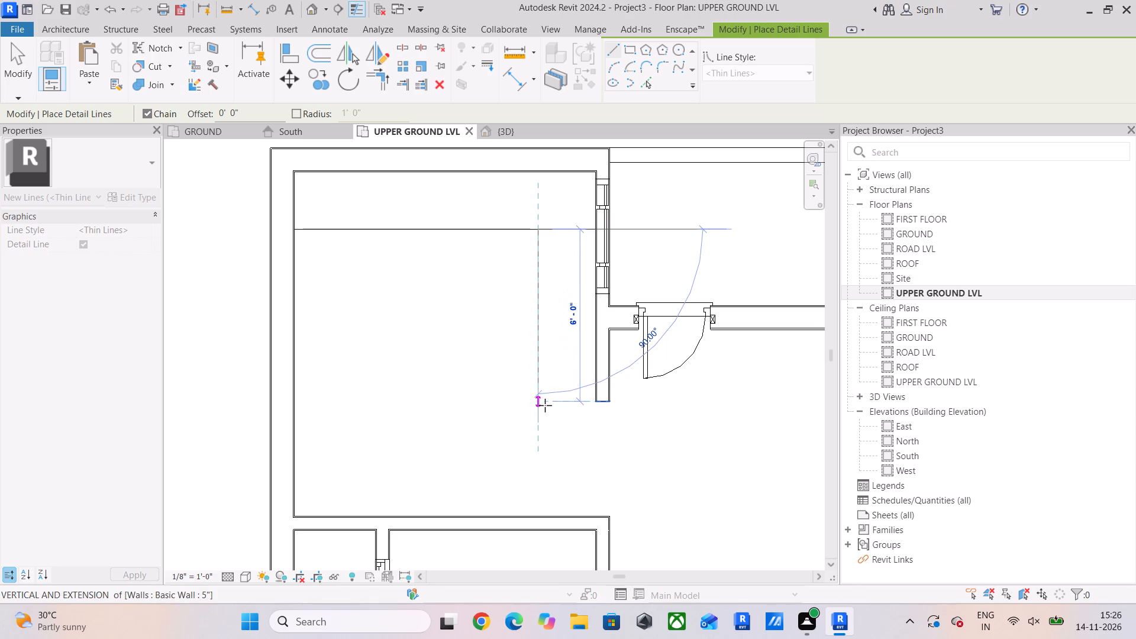
scroll(545, 405, up, 3)
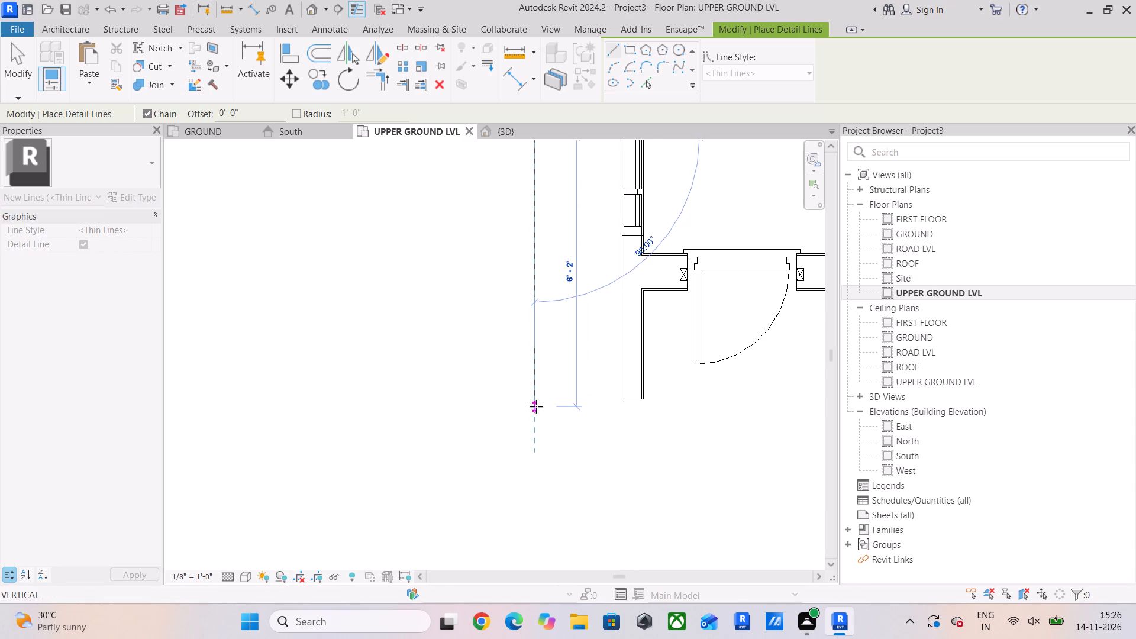
click(536, 401)
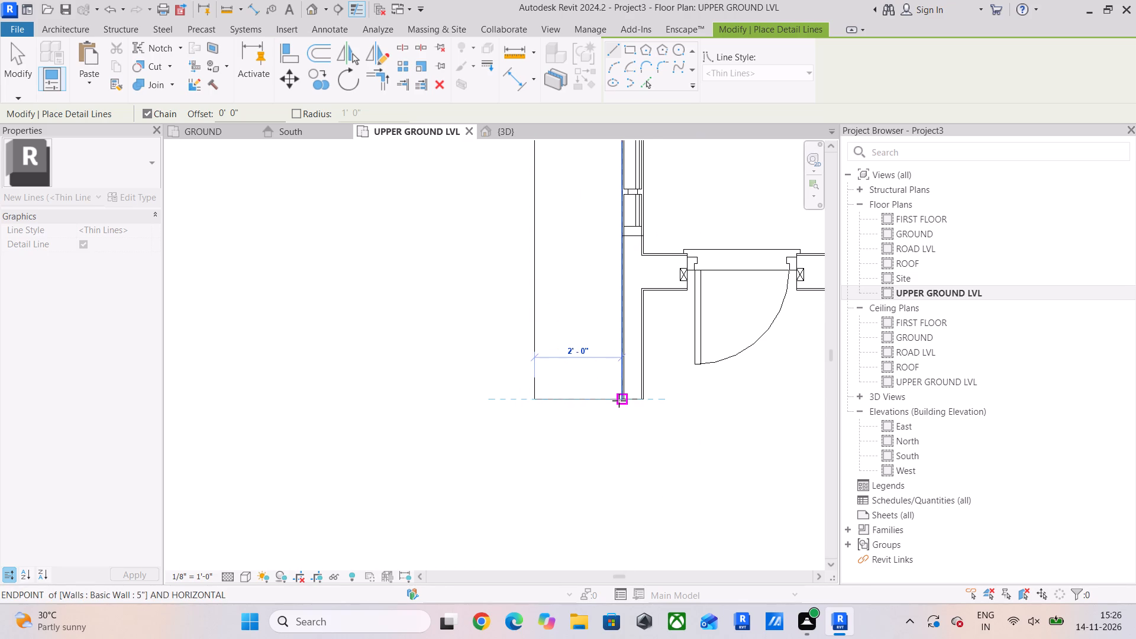
scroll(619, 401, up, 10)
click(619, 400)
key(Escape)
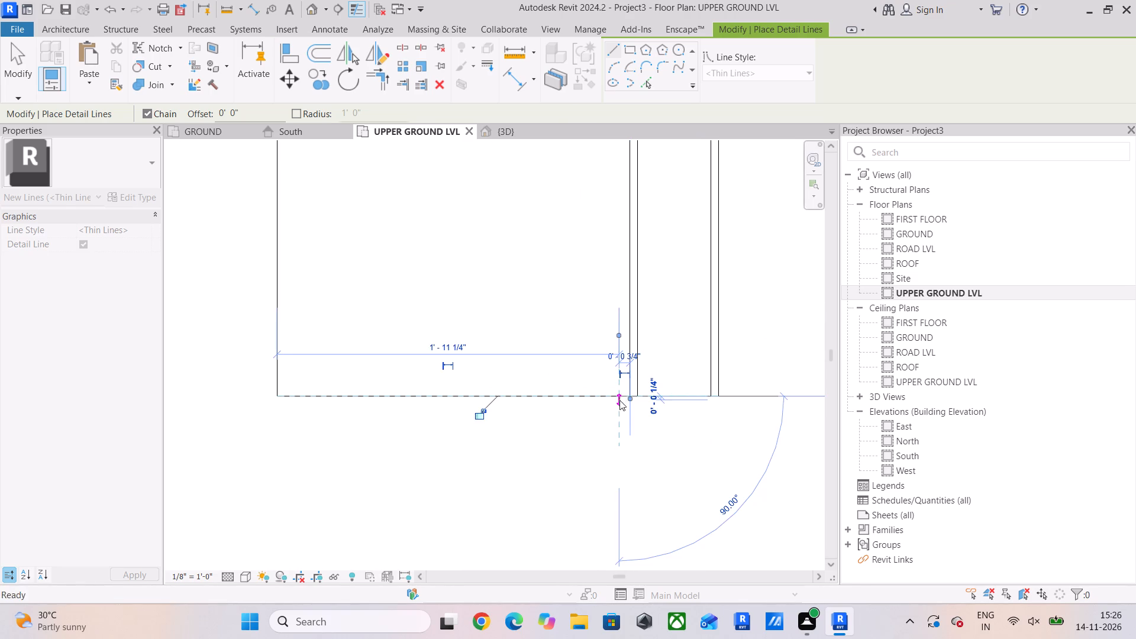
key(Escape)
scroll(532, 417, down, 4)
key(Escape)
Stretch the short return detail line so its end meets the inner face of the windowed wall.
click(567, 406)
drag(581, 403, 583, 403)
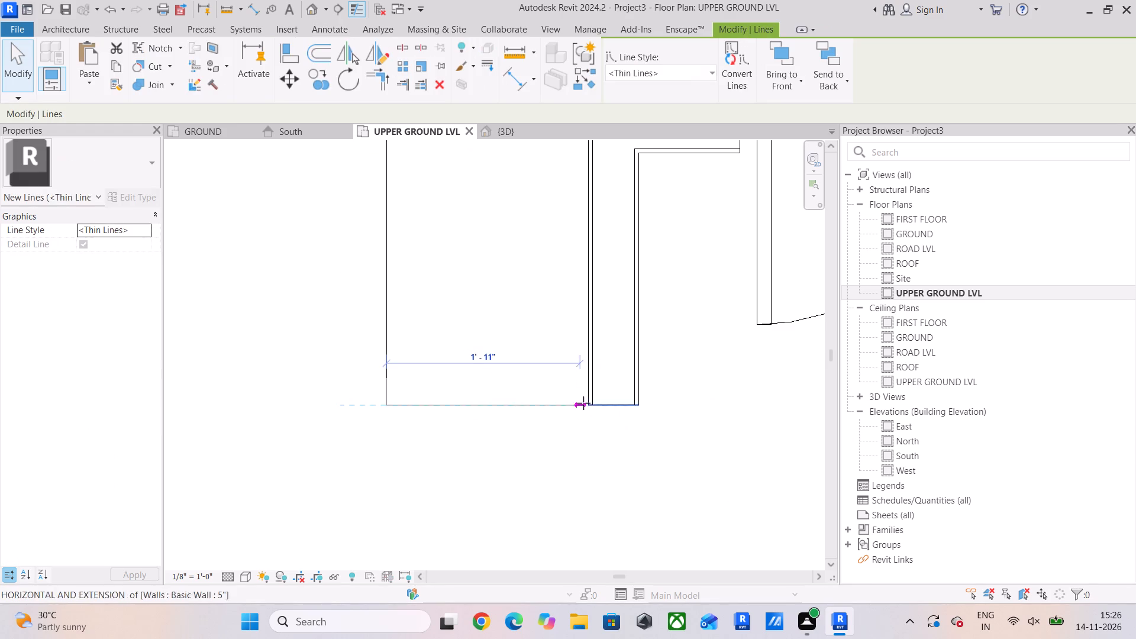
drag(583, 403, 587, 403)
click(538, 442)
scroll(541, 437, down, 12)
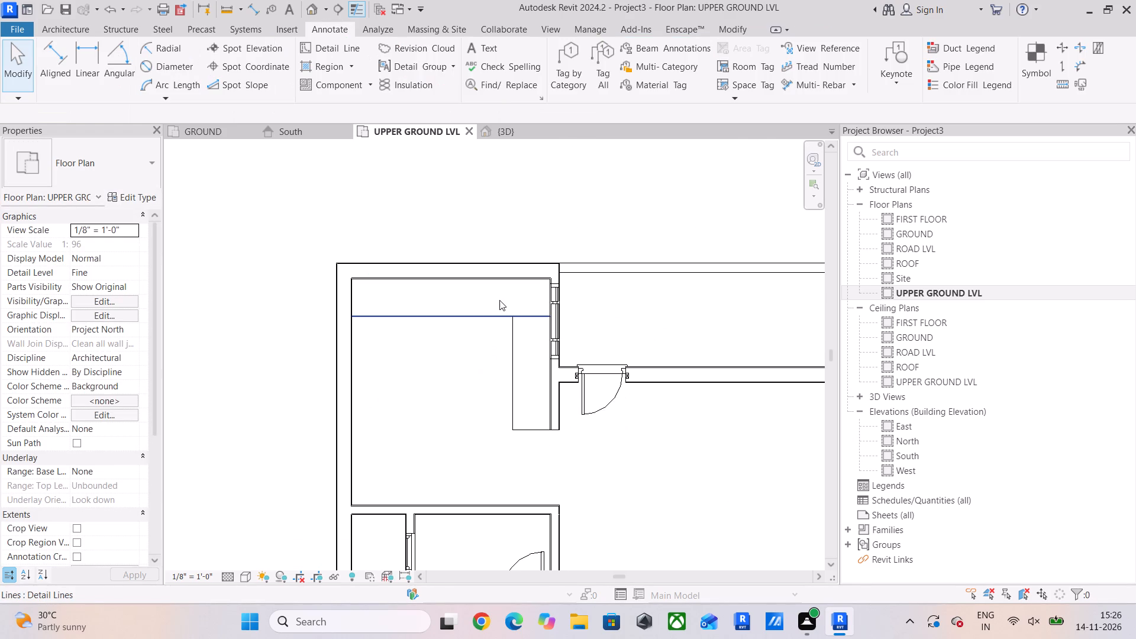
Trim the long rear detail line and the 6'-0" perpendicular line to a single corner, forming an L-shaped outline.
click(732, 25)
click(380, 83)
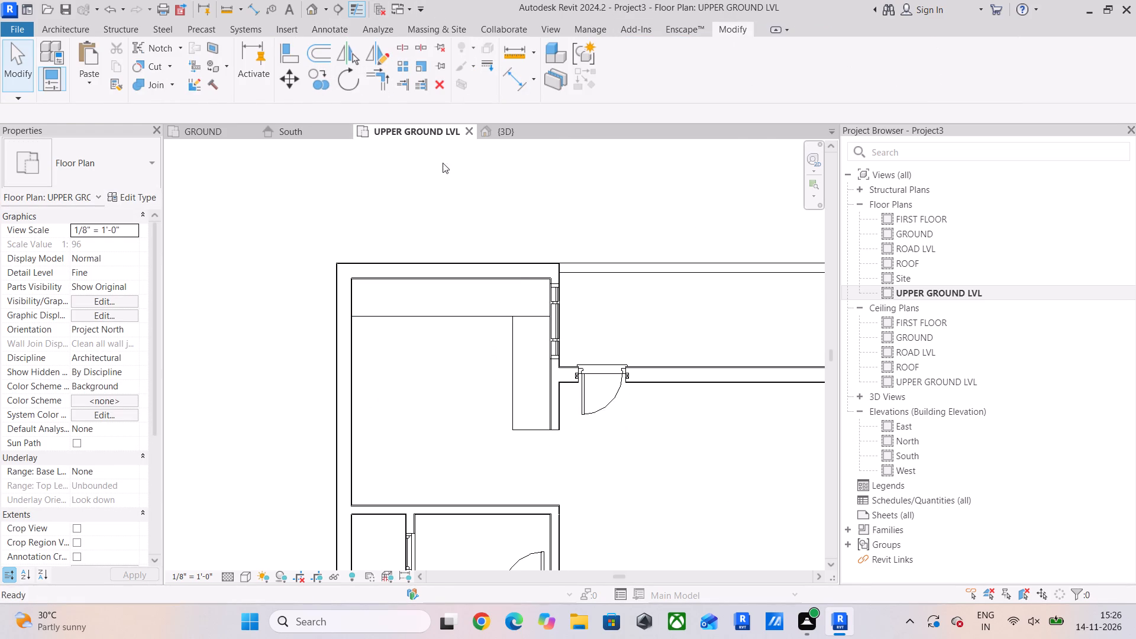
click(488, 314)
click(515, 339)
scroll(421, 369, down, 4)
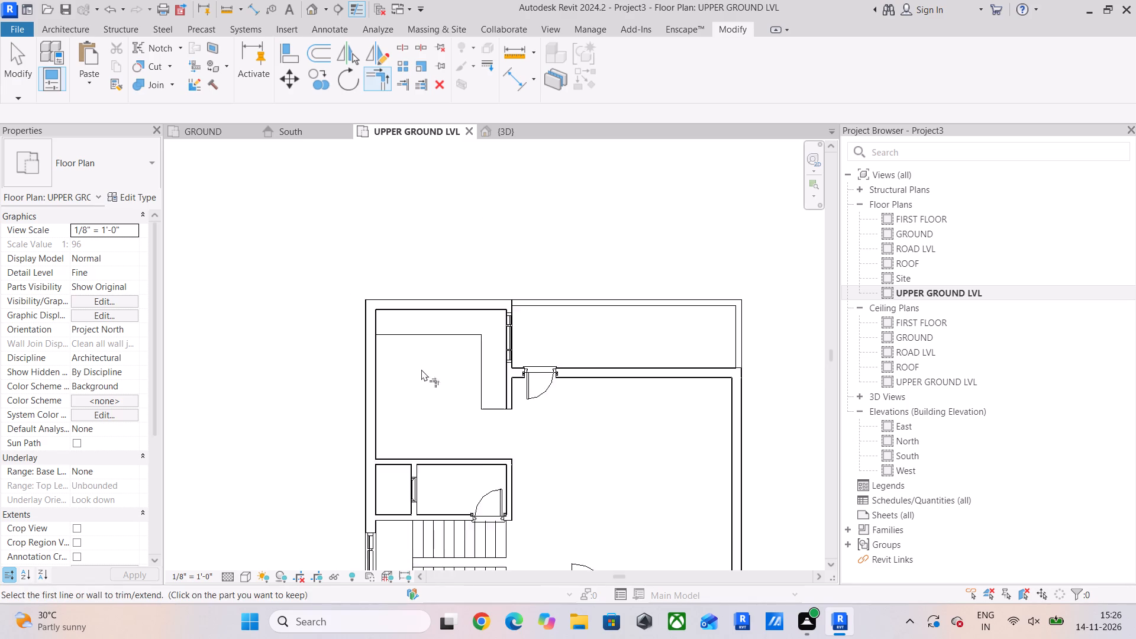
scroll(421, 369, up, 1)
middle_drag(421, 369, 414, 317)
key(Escape)
key(Escape)
key(Escape)
Set the 6'-0" detail line's distance from the windowed wall to 2'6".
scroll(433, 297, up, 5)
scroll(433, 296, down, 1)
middle_drag(433, 296, 423, 319)
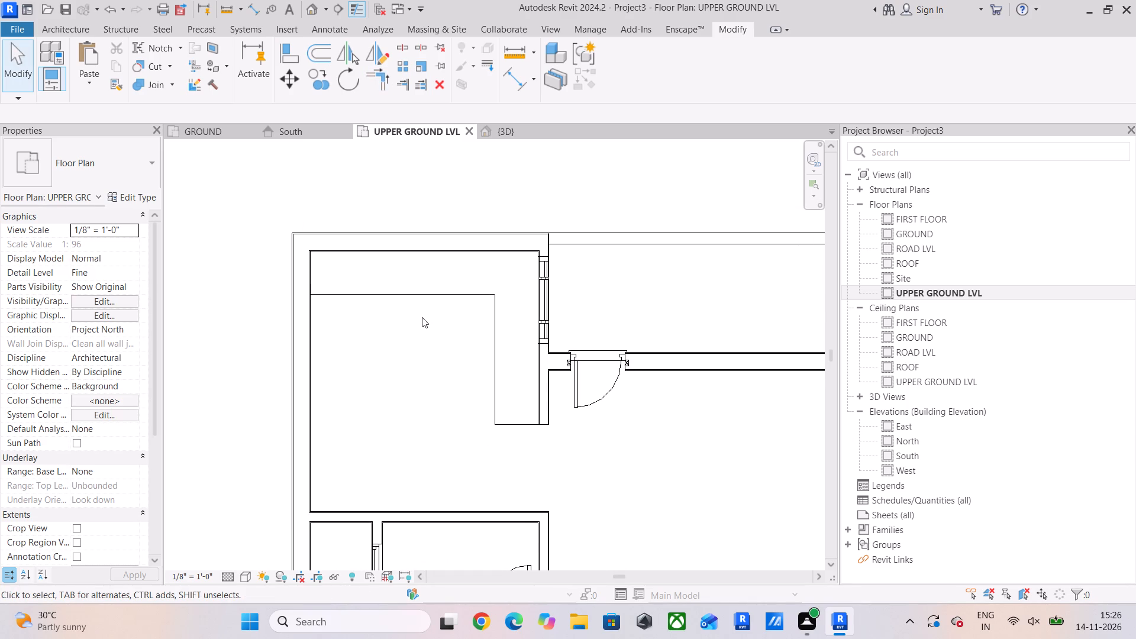
scroll(393, 295, down, 3)
middle_drag(393, 295, 386, 313)
scroll(386, 313, down, 3)
middle_drag(388, 316, 378, 257)
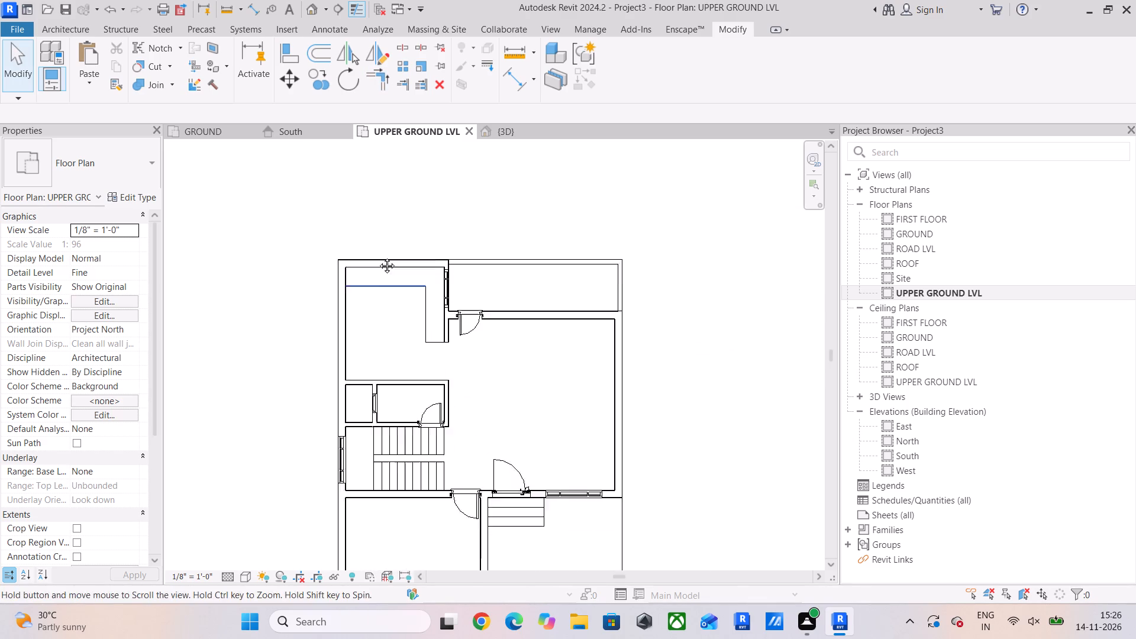
middle_drag(378, 257, 376, 250)
scroll(350, 304, up, 5)
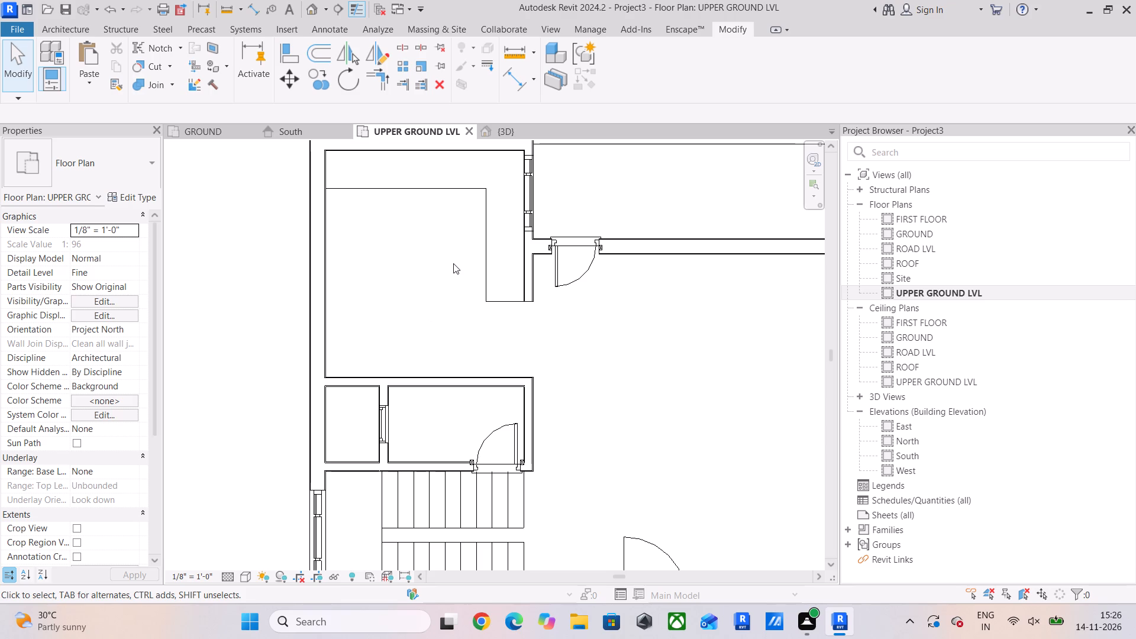
scroll(485, 233, up, 4)
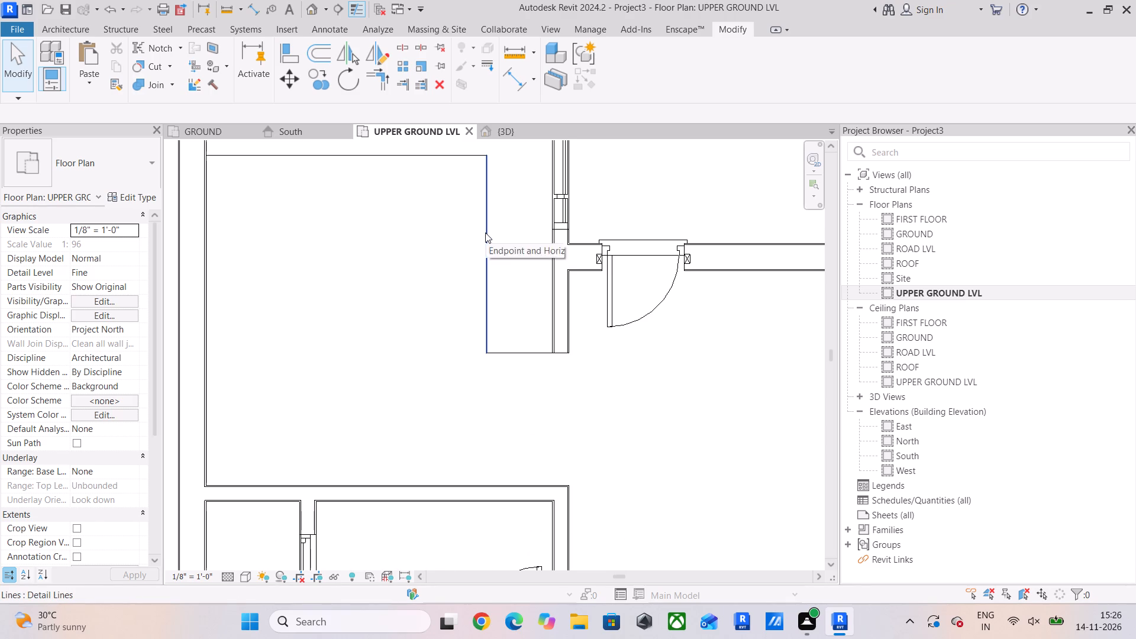
click(485, 233)
scroll(461, 285, up, 4)
middle_drag(459, 291, 450, 406)
scroll(450, 407, down, 6)
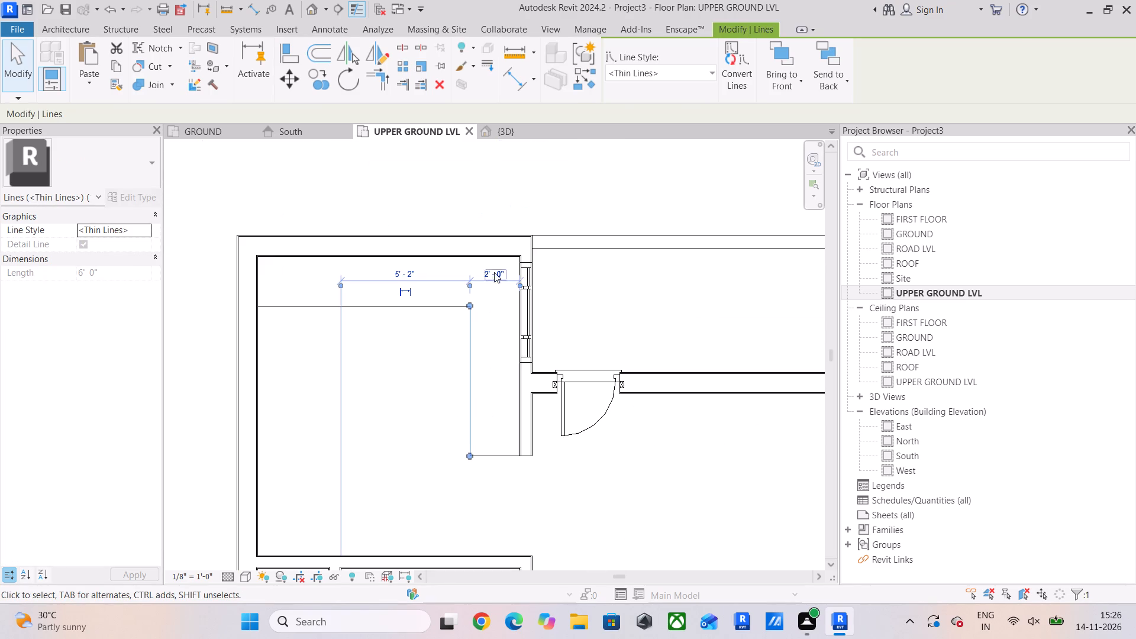
click(495, 267)
text(2'6")
key(Return)
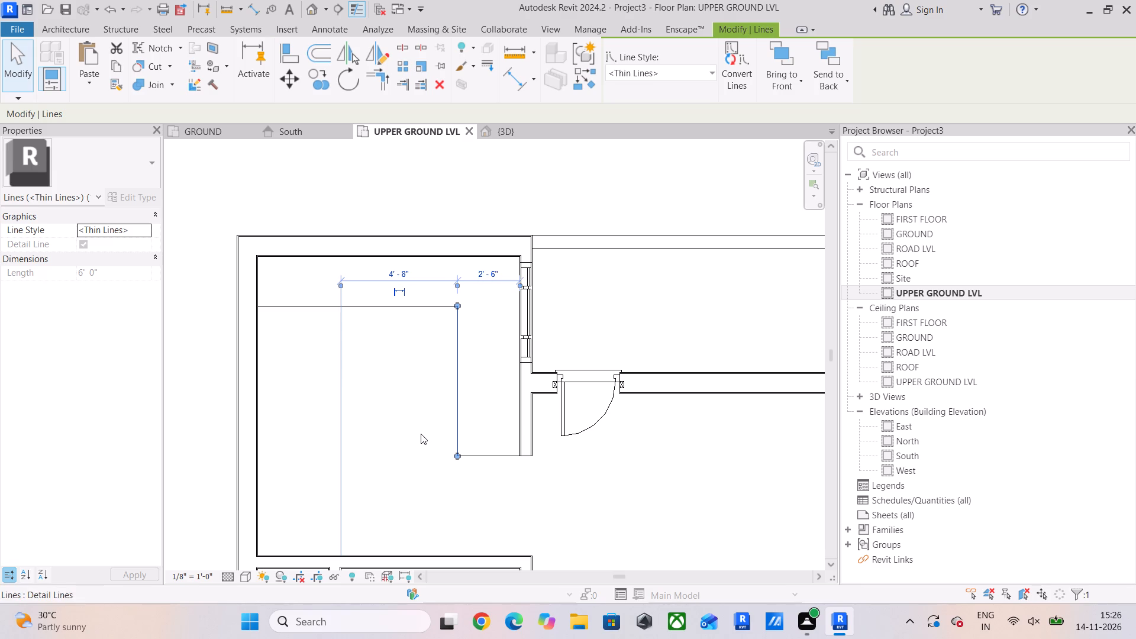
click(421, 433)
Set the long detail line's distance from the rear wall to 2'6".
click(422, 302)
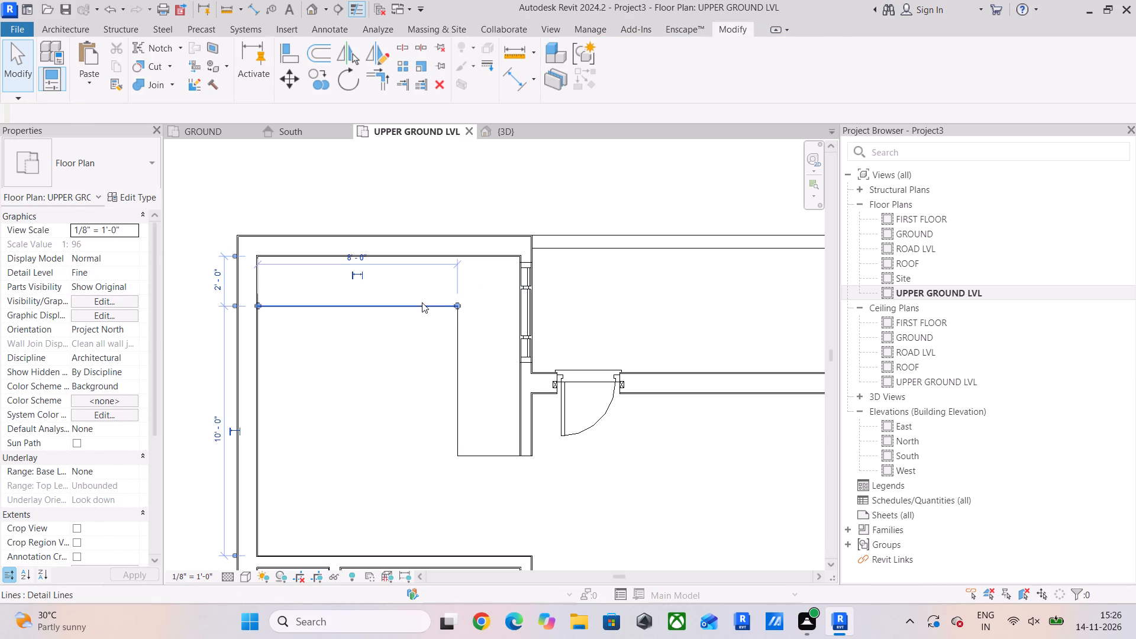
click(213, 291)
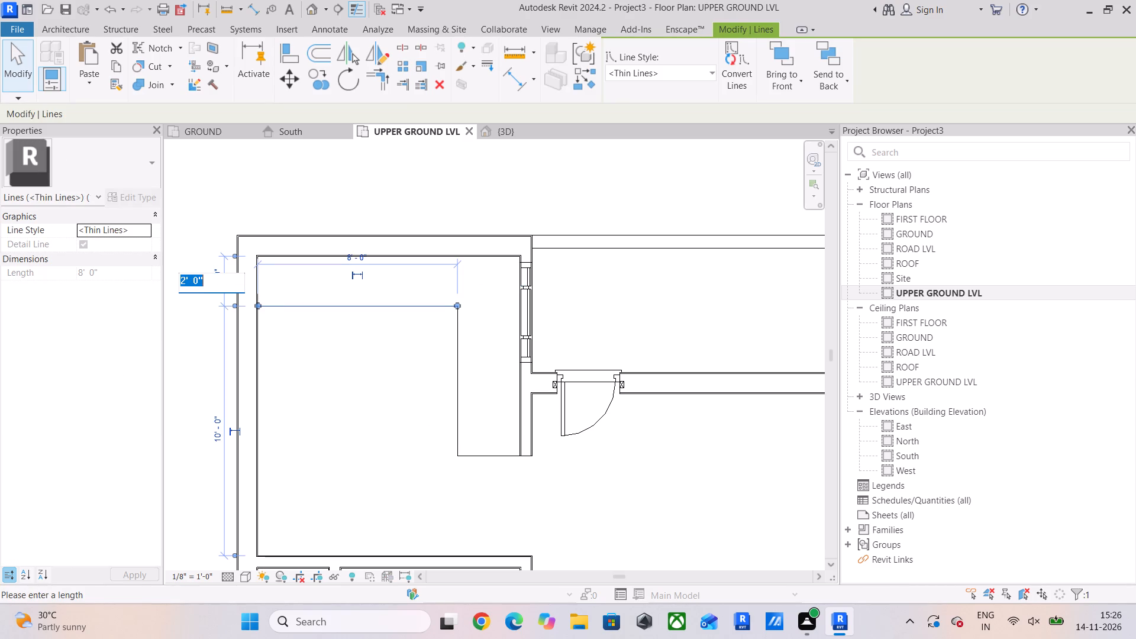
text(2'6")
key(Return)
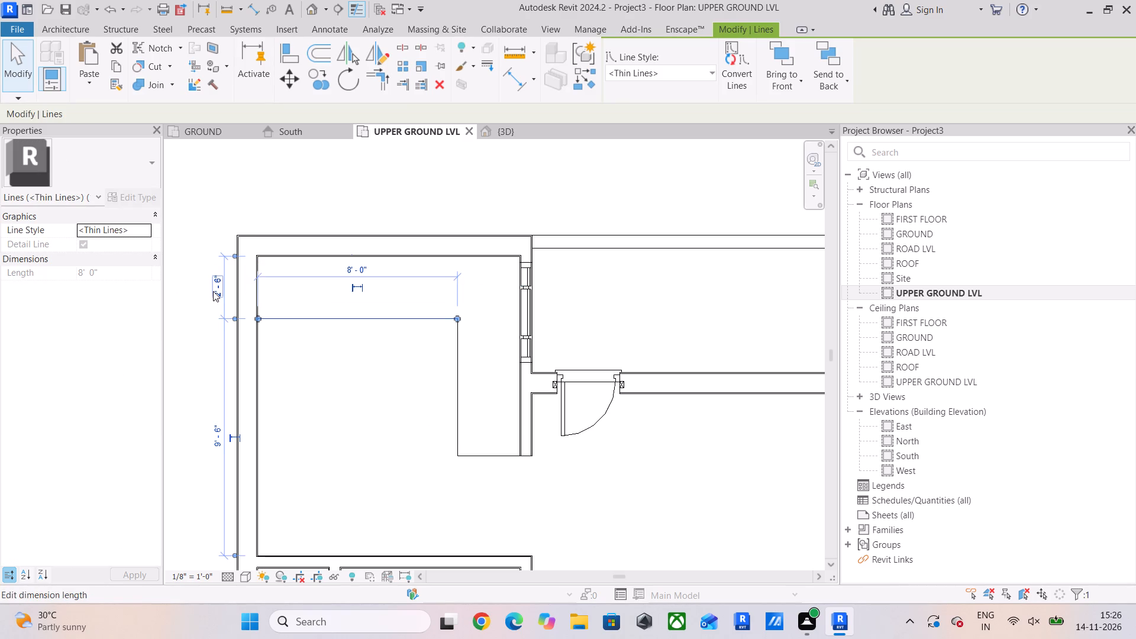
click(393, 393)
Review the L-shaped outline in the rear room and the overall UPPER GROUND LVL layout.
scroll(393, 393, down, 2)
middle_drag(393, 392, 391, 379)
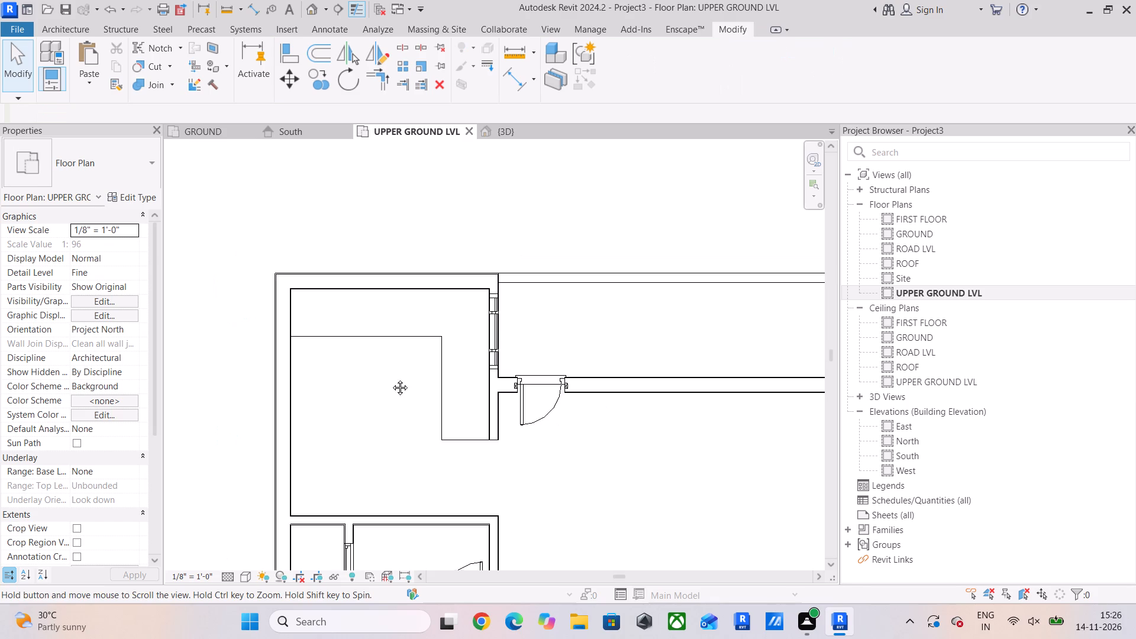
middle_drag(391, 379, 382, 359)
scroll(441, 389, up, 5)
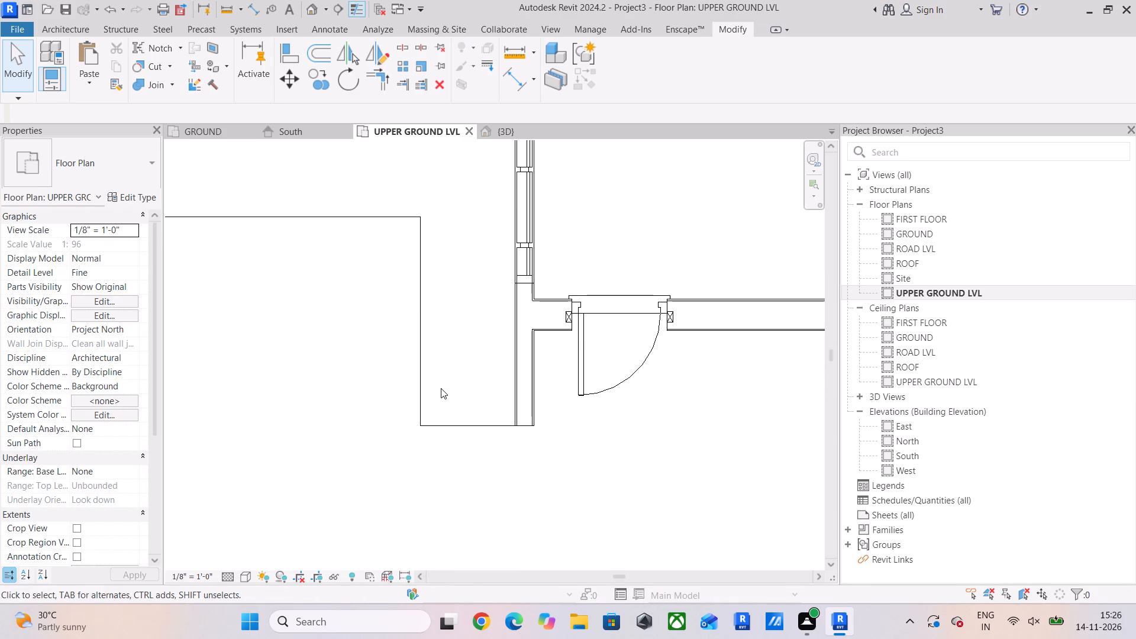
scroll(522, 446, down, 4)
middle_drag(521, 443, 471, 220)
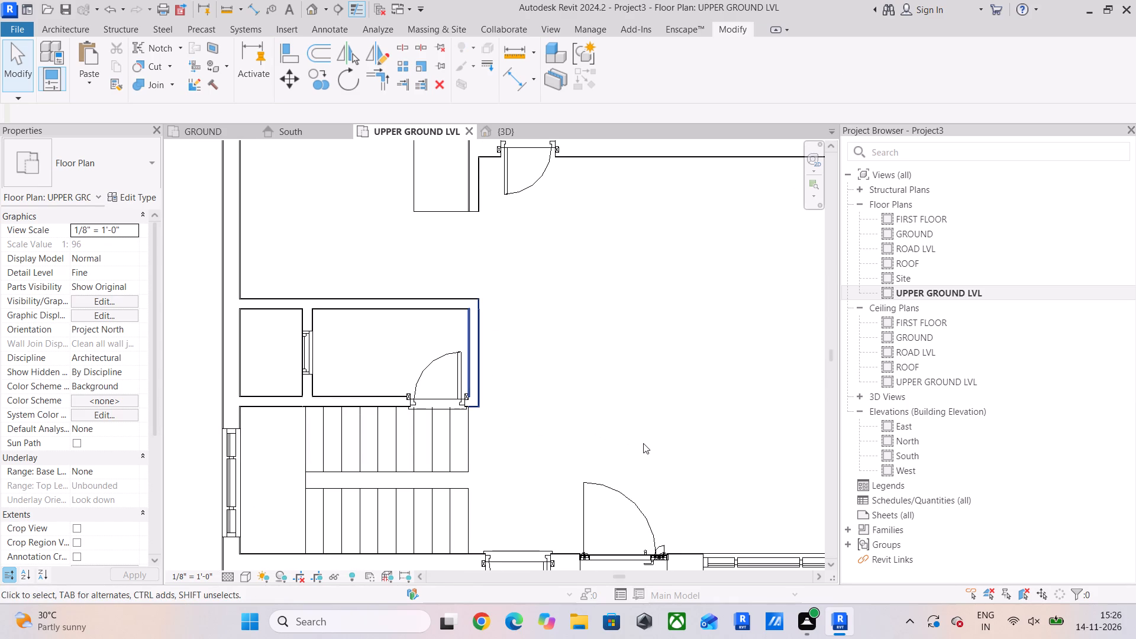
scroll(648, 448, down, 3)
middle_drag(659, 449, 505, 418)
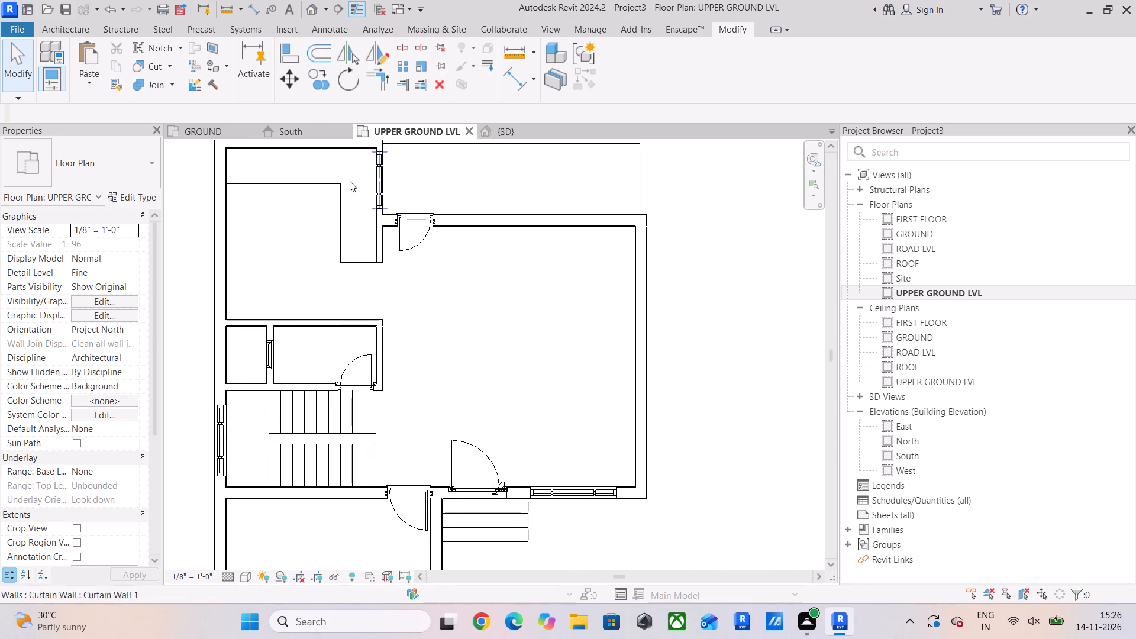
scroll(420, 295, down, 4)
middle_drag(425, 296, 446, 311)
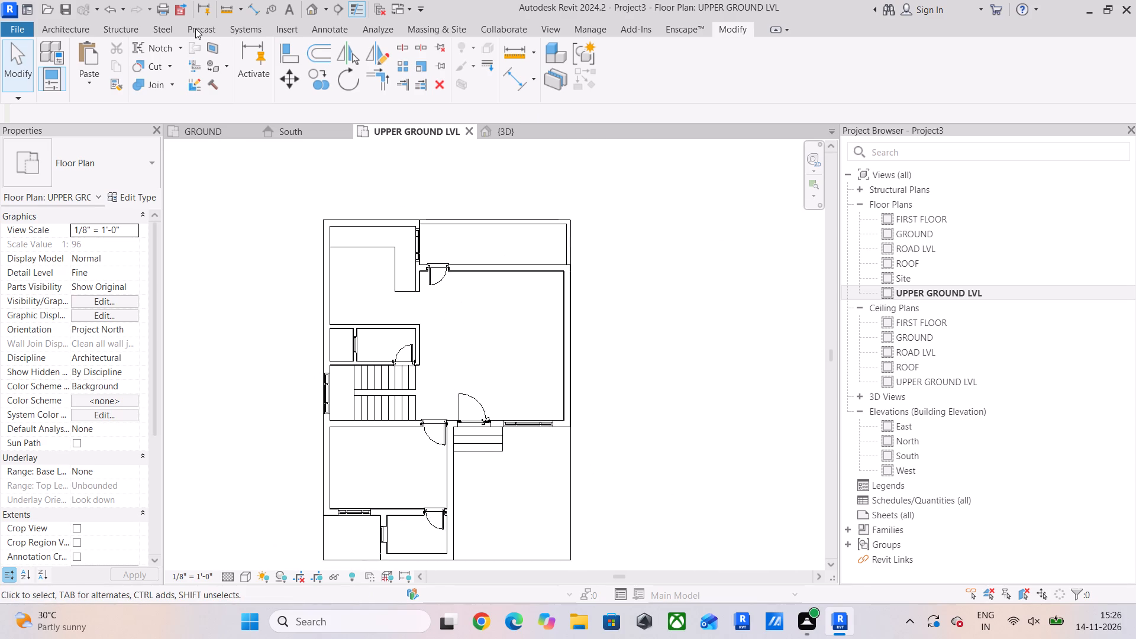
Load the "brown sofa 1" family from the Sofa sets folder of revit material for component placement.
click(63, 30)
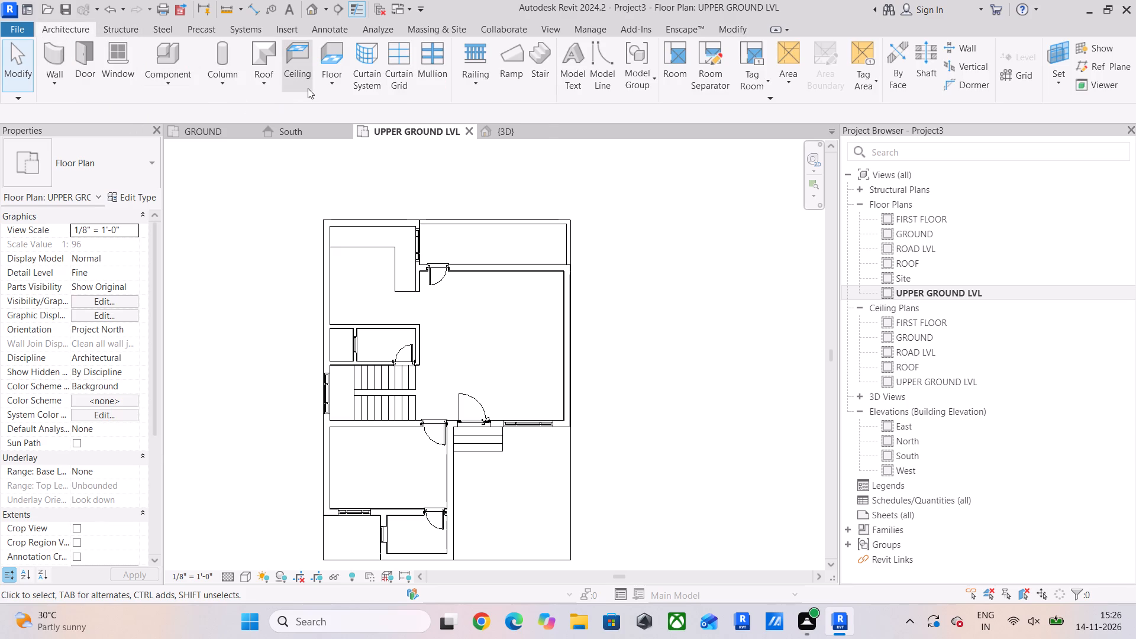
click(165, 79)
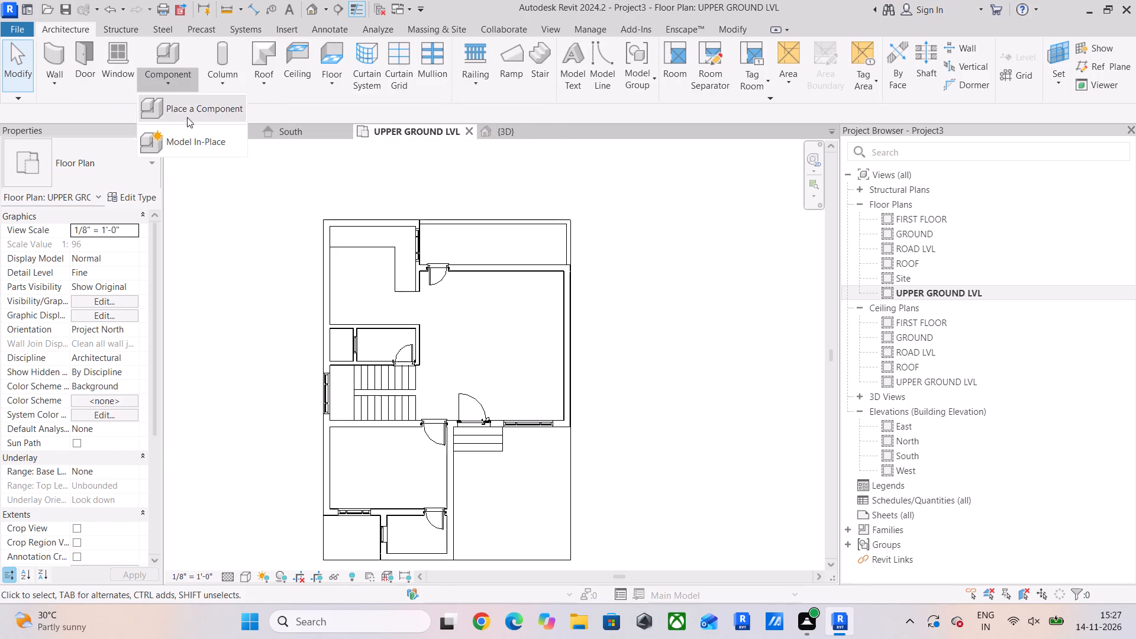
click(188, 115)
click(606, 60)
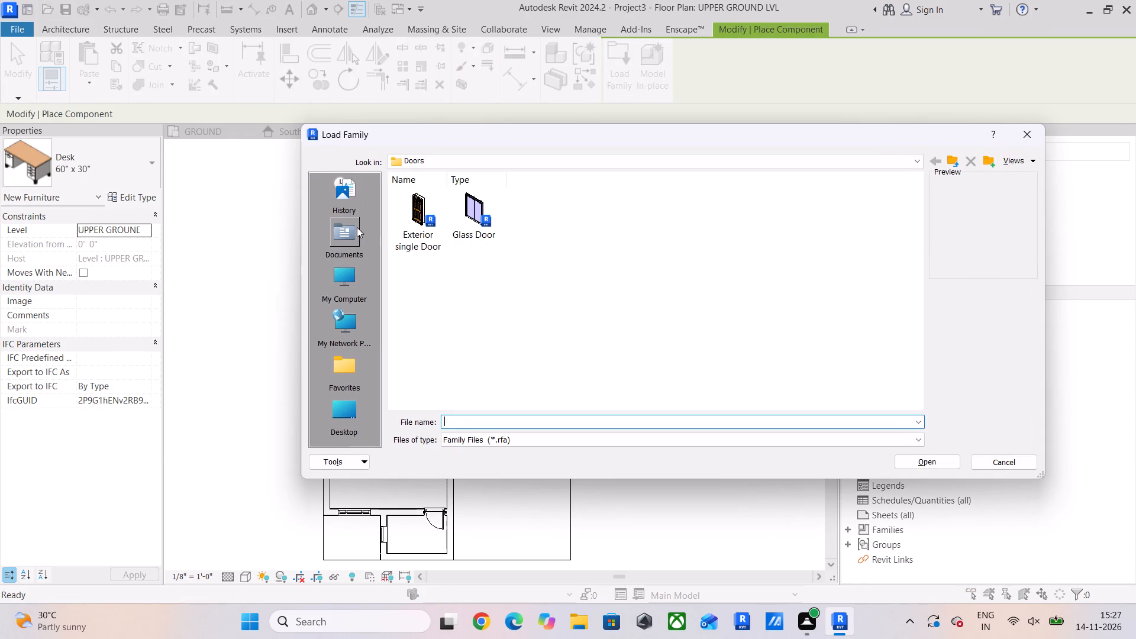
click(954, 160)
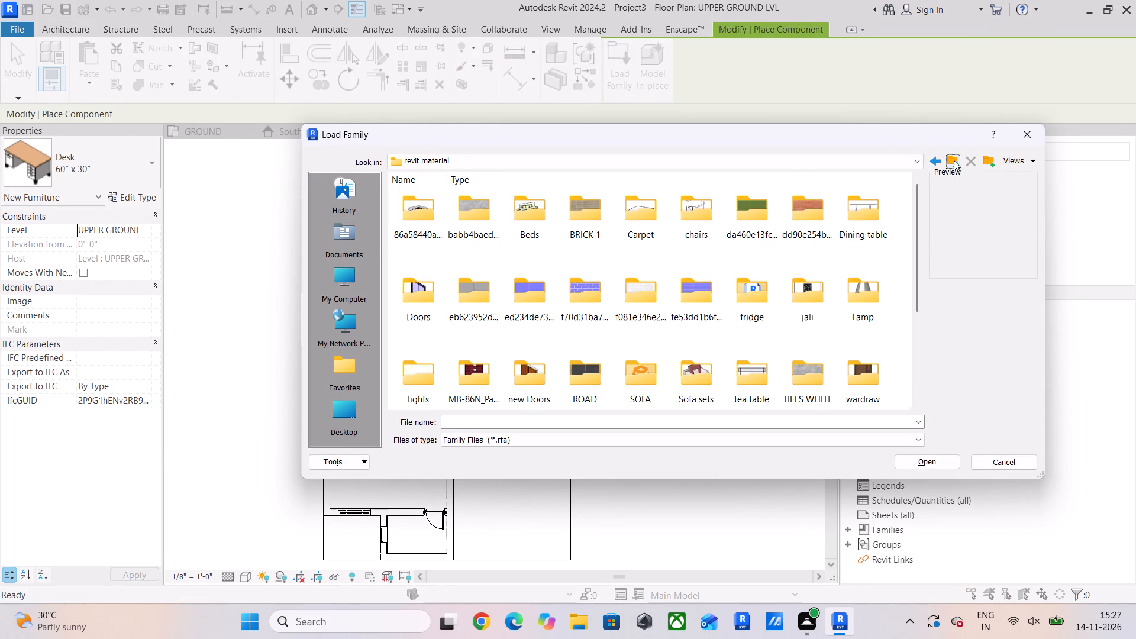
double_click(524, 224)
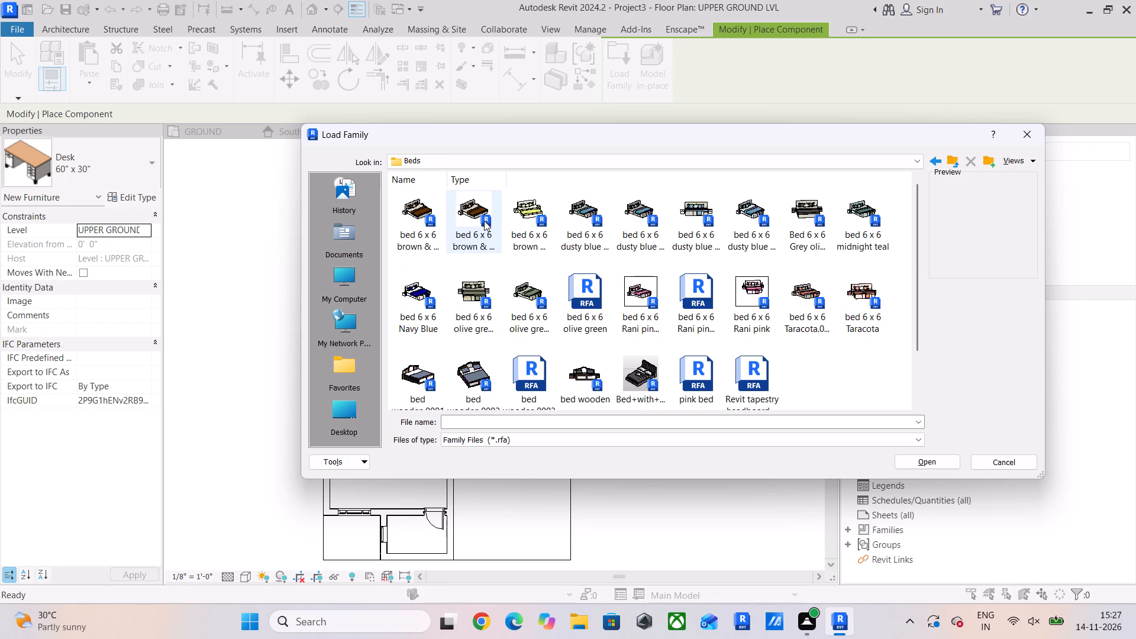
click(958, 156)
scroll(685, 244, down, 6)
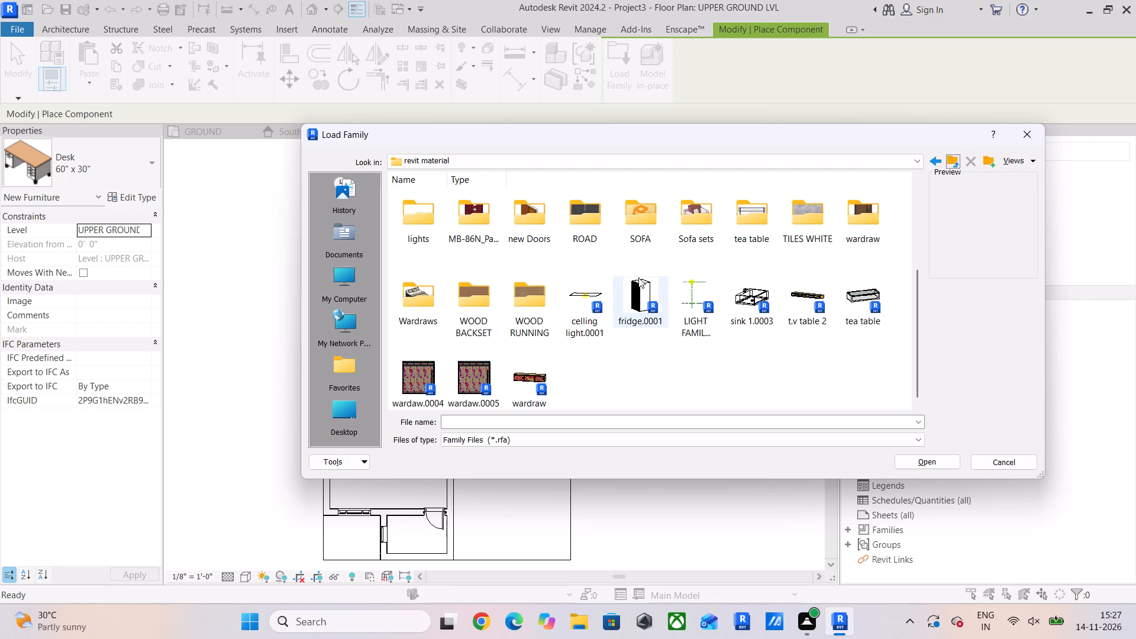
double_click(708, 222)
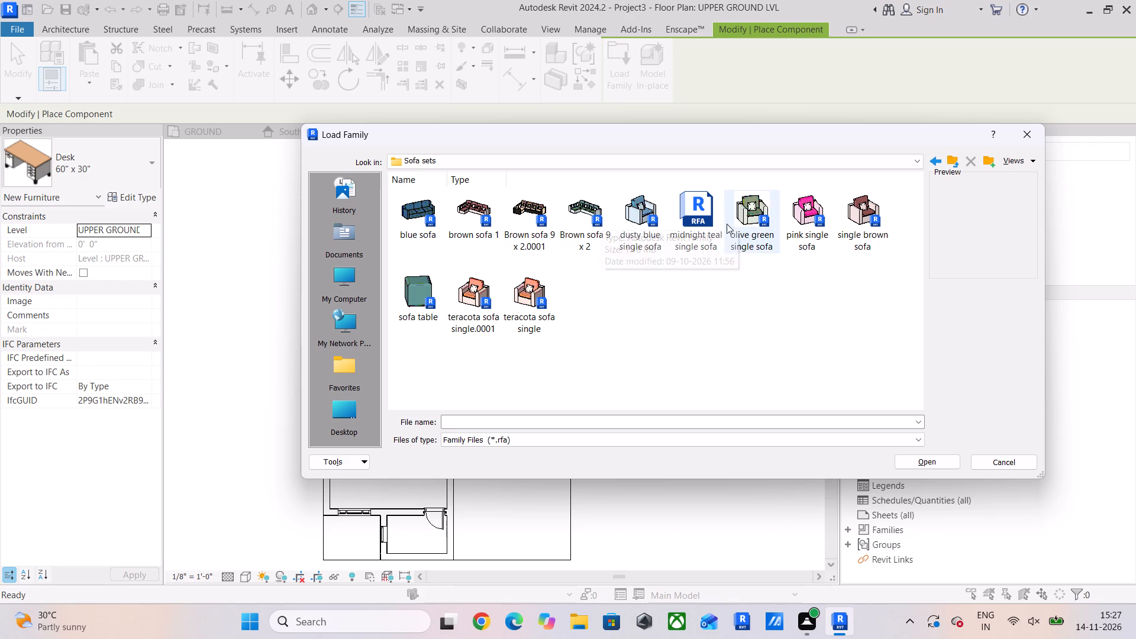
click(480, 220)
click(931, 465)
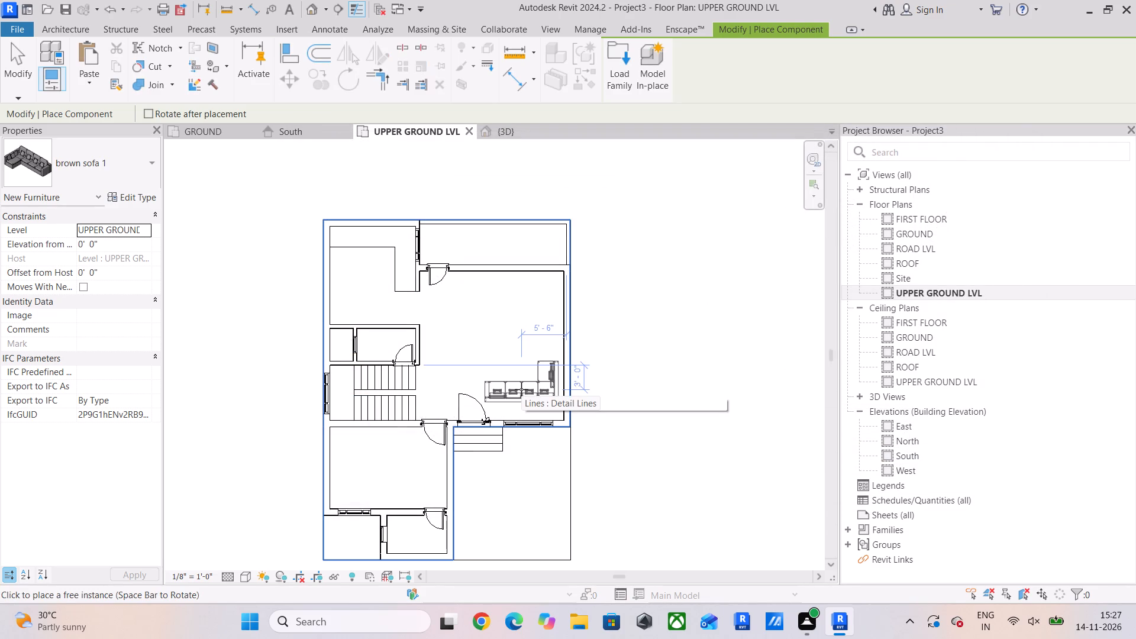
Place the brown sofa 1 in the large room's corner between the windowed wall beside the entrance door and the east wall.
scroll(522, 393, up, 3)
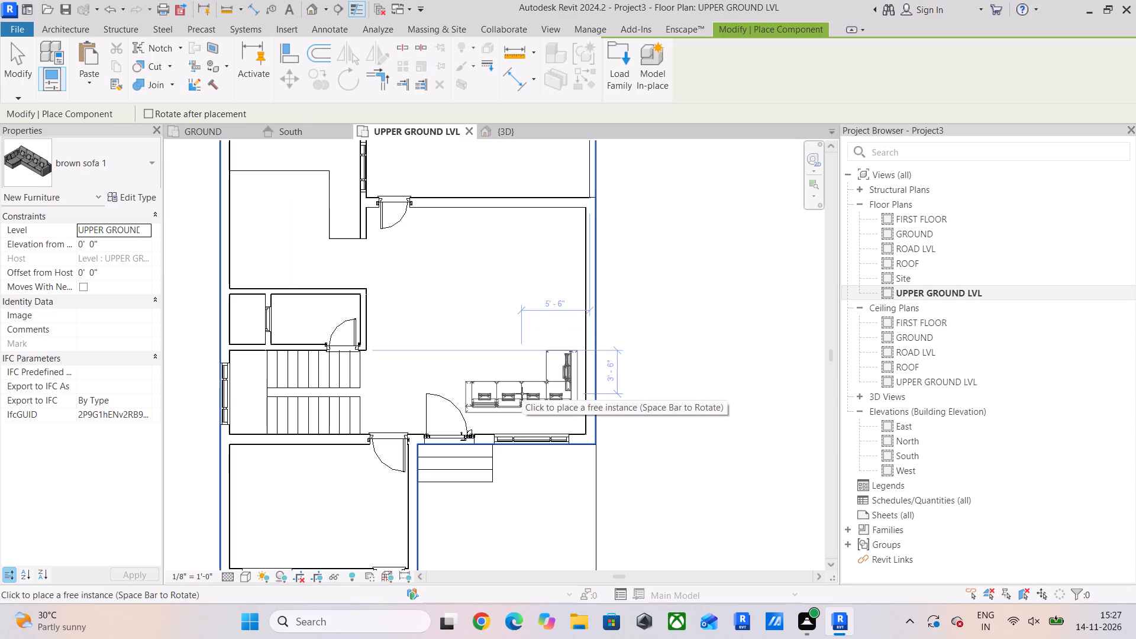
scroll(520, 398, up, 4)
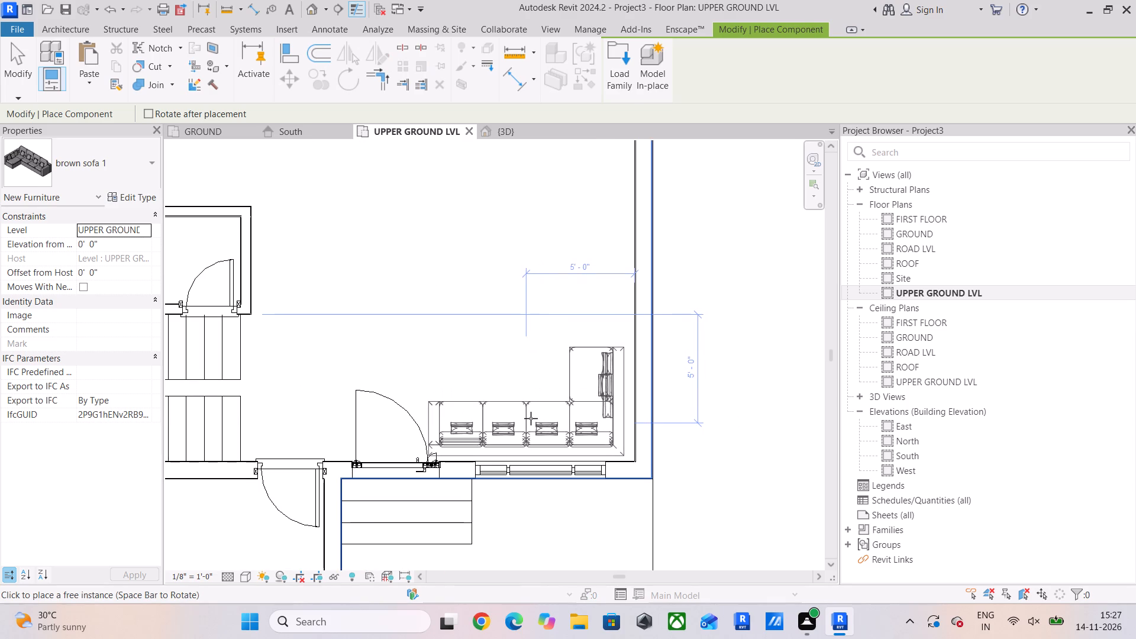
scroll(534, 418, up, 3)
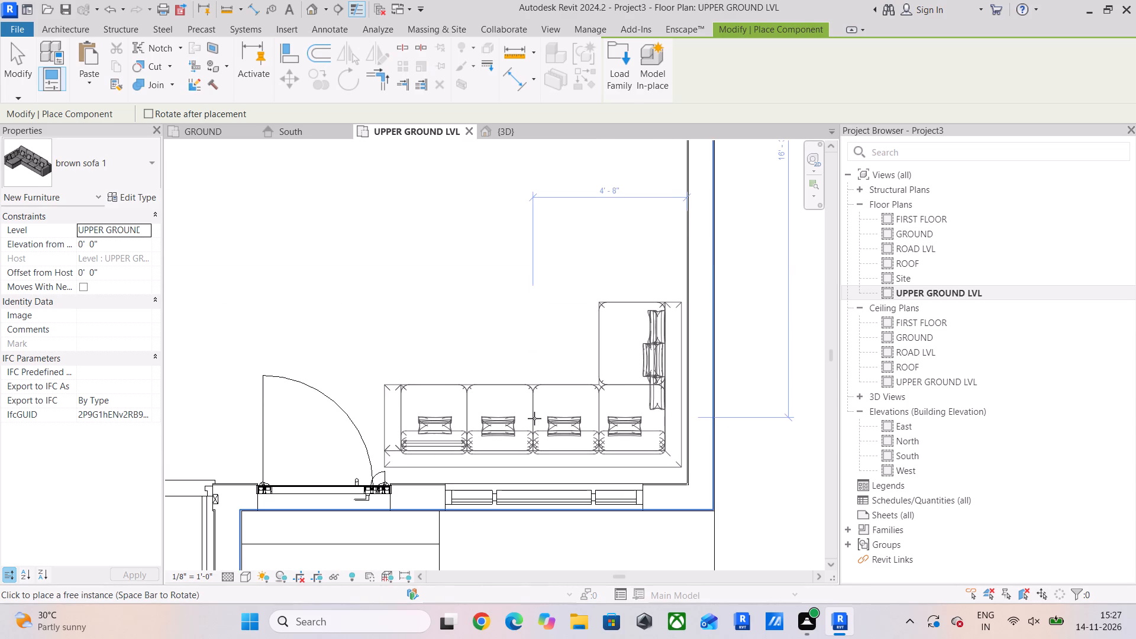
click(534, 418)
key(Escape)
key(Escape)
key(Escape)
Nudge the brown sofa east until its back sits against the inner face of the east wall.
scroll(534, 417, down, 4)
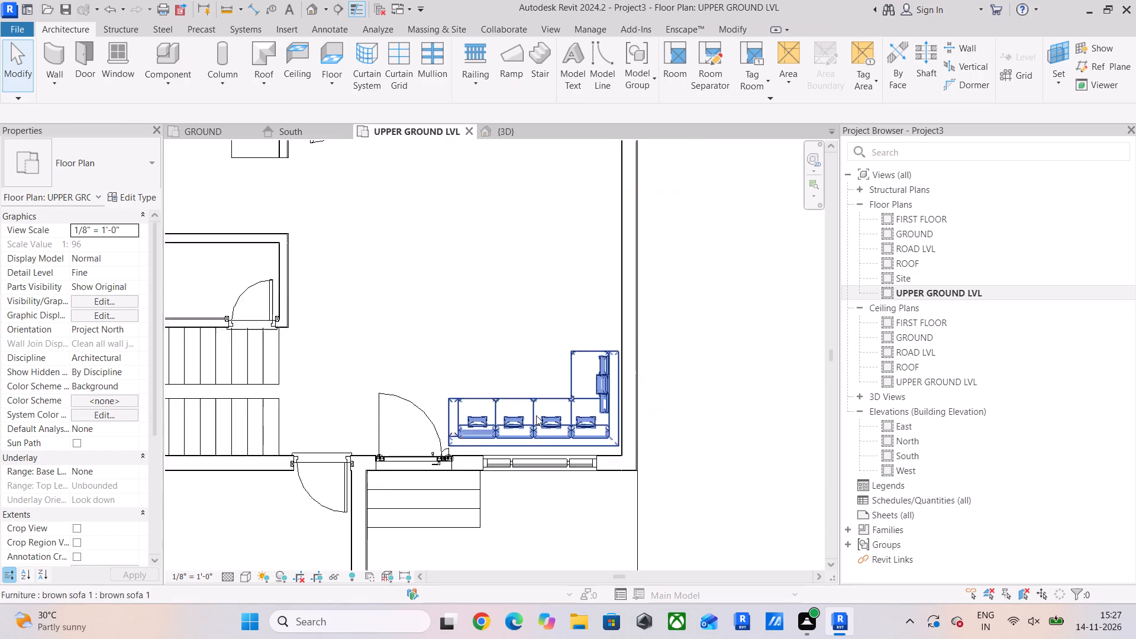
scroll(536, 415, down, 1)
middle_drag(538, 414, 593, 374)
scroll(496, 380, up, 5)
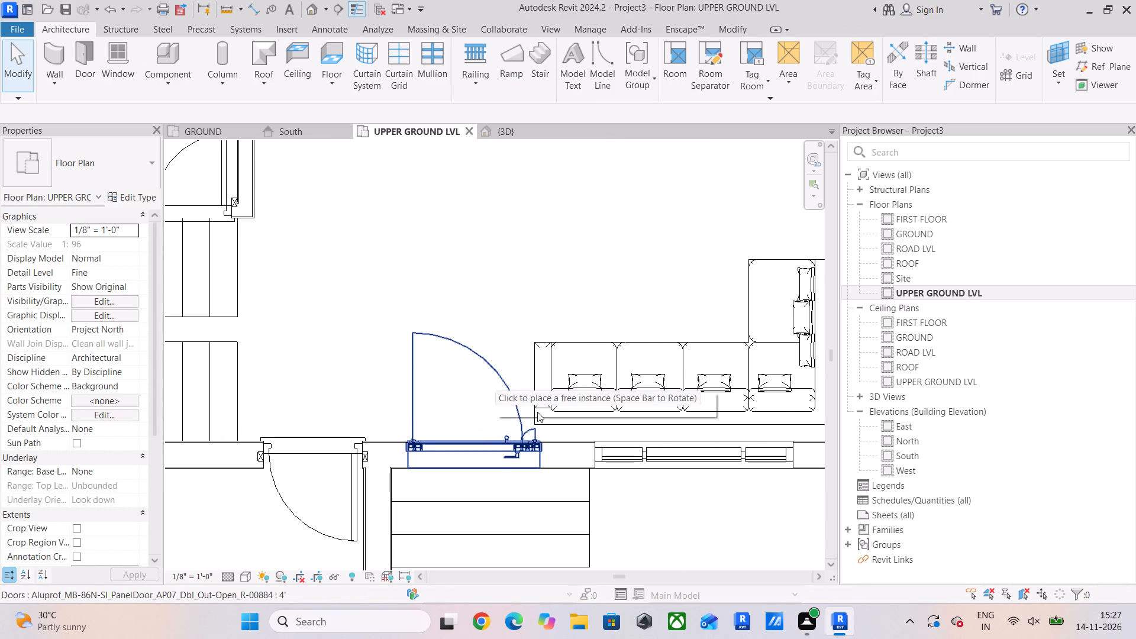
scroll(537, 412, up, 3)
middle_drag(538, 412, 351, 394)
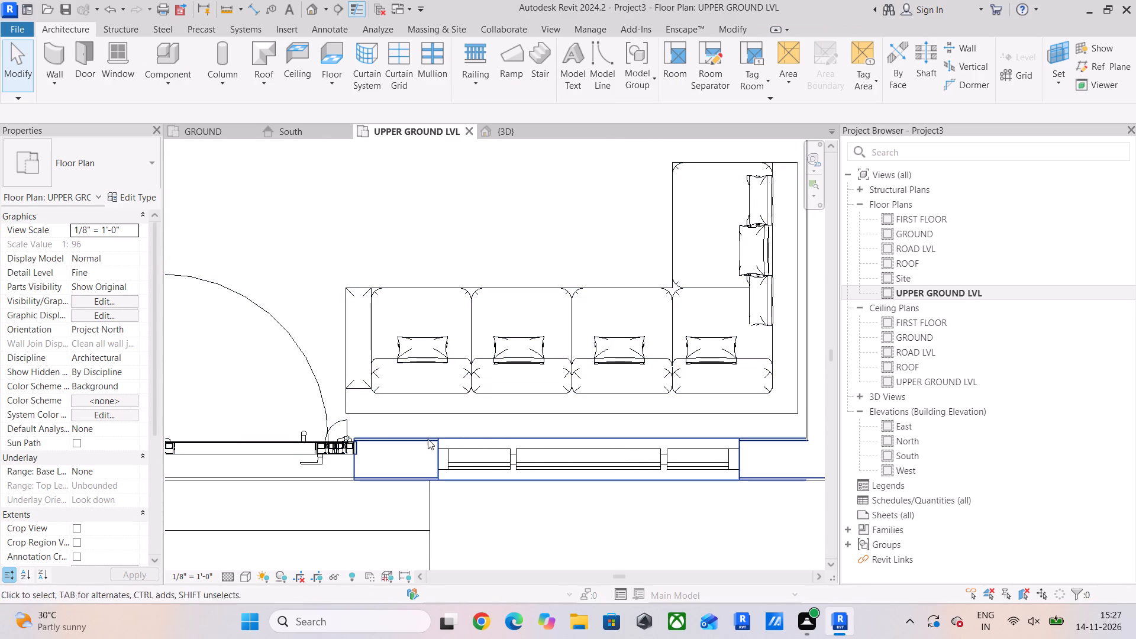
middle_drag(305, 441, 325, 443)
click(422, 412)
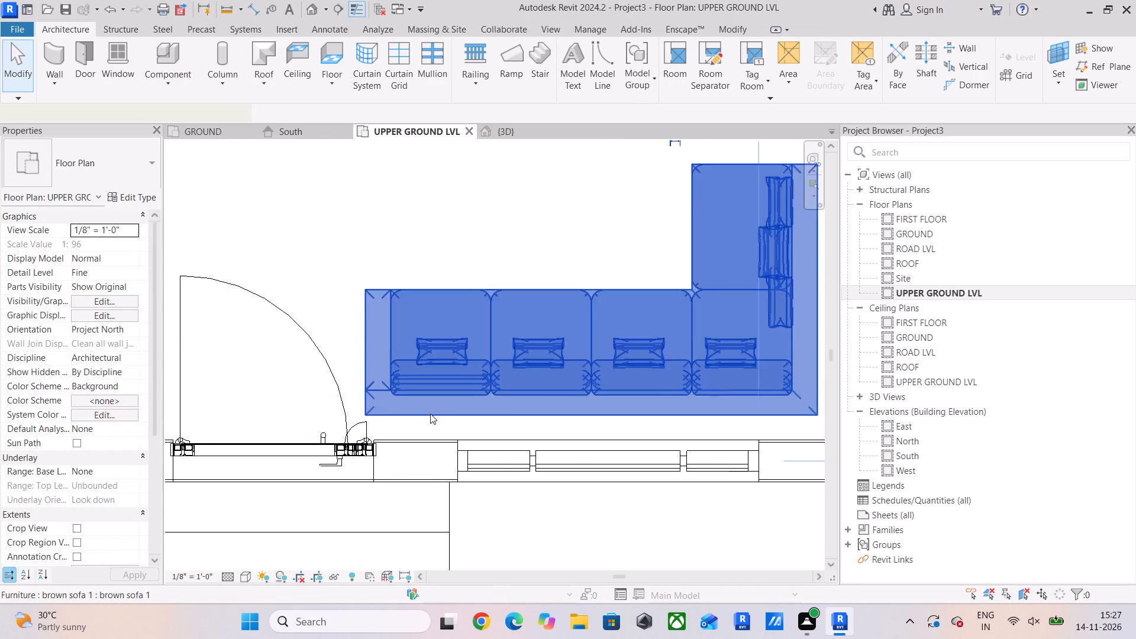
scroll(521, 415, down, 3)
middle_drag(536, 409, 431, 418)
scroll(687, 370, up, 3)
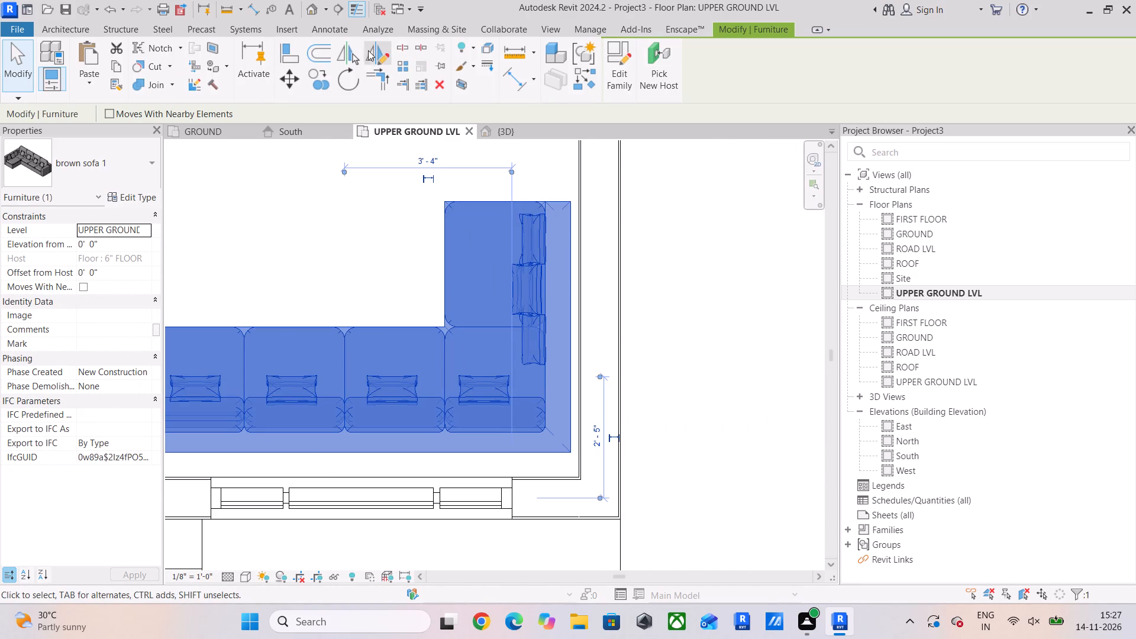
scroll(554, 263, up, 6)
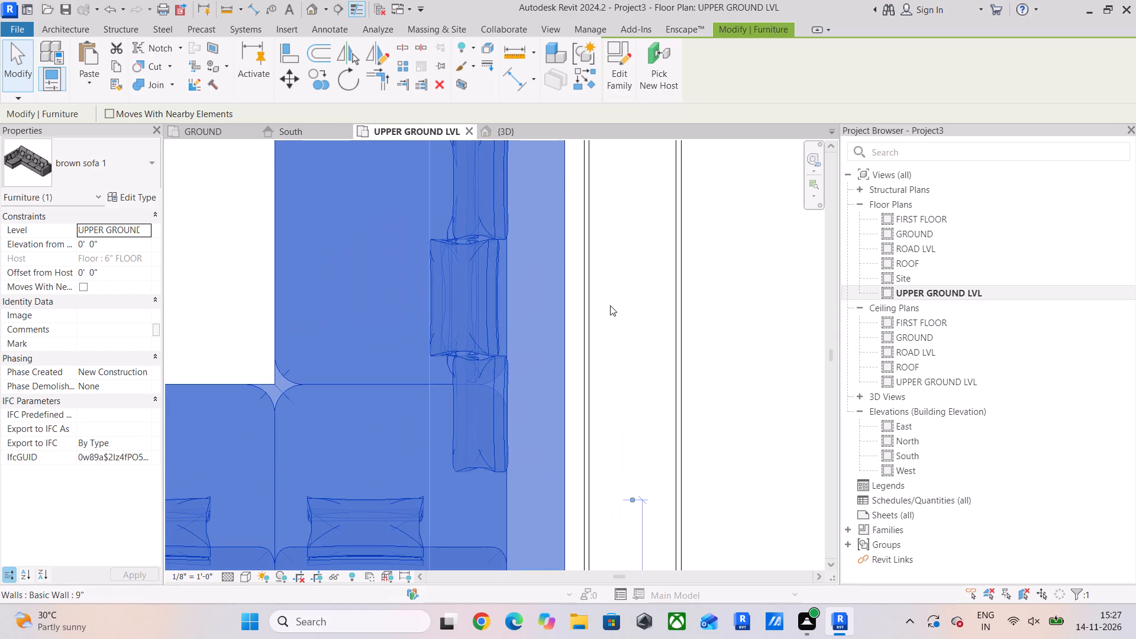
key(Right)
key(Right)
key(Right)
key(Right)
key(Right)
key(Right)
key(Right)
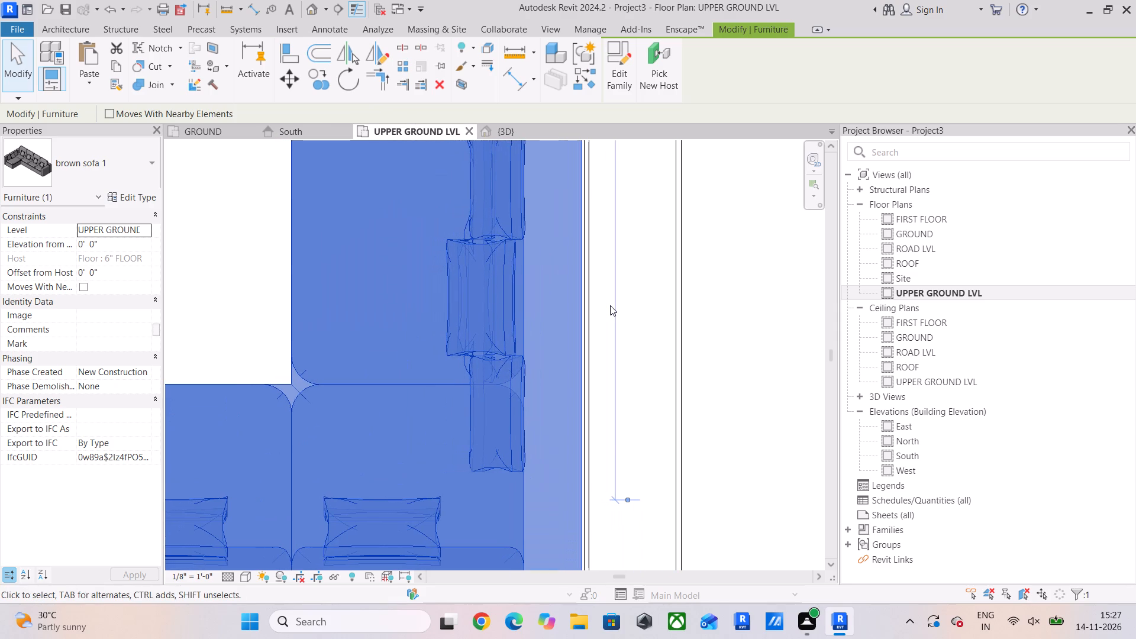
key(Right)
scroll(595, 318, down, 12)
click(418, 207)
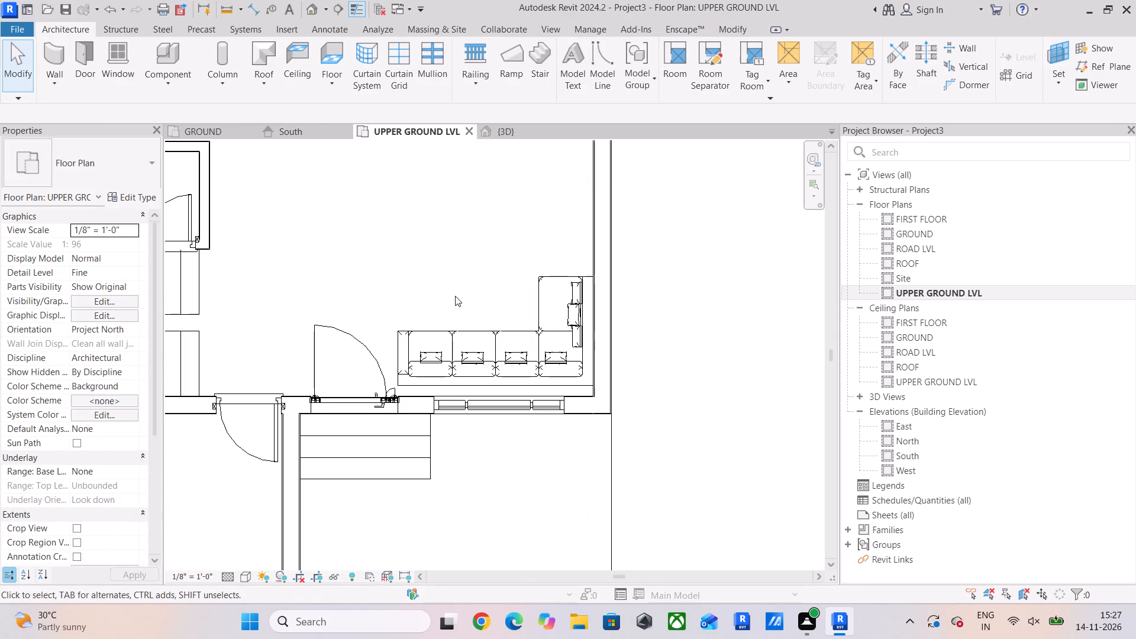
Nudge the brown sofa south, closer to the inner face of the windowed wall.
middle_drag(461, 301, 468, 246)
click(493, 323)
scroll(493, 323, up, 5)
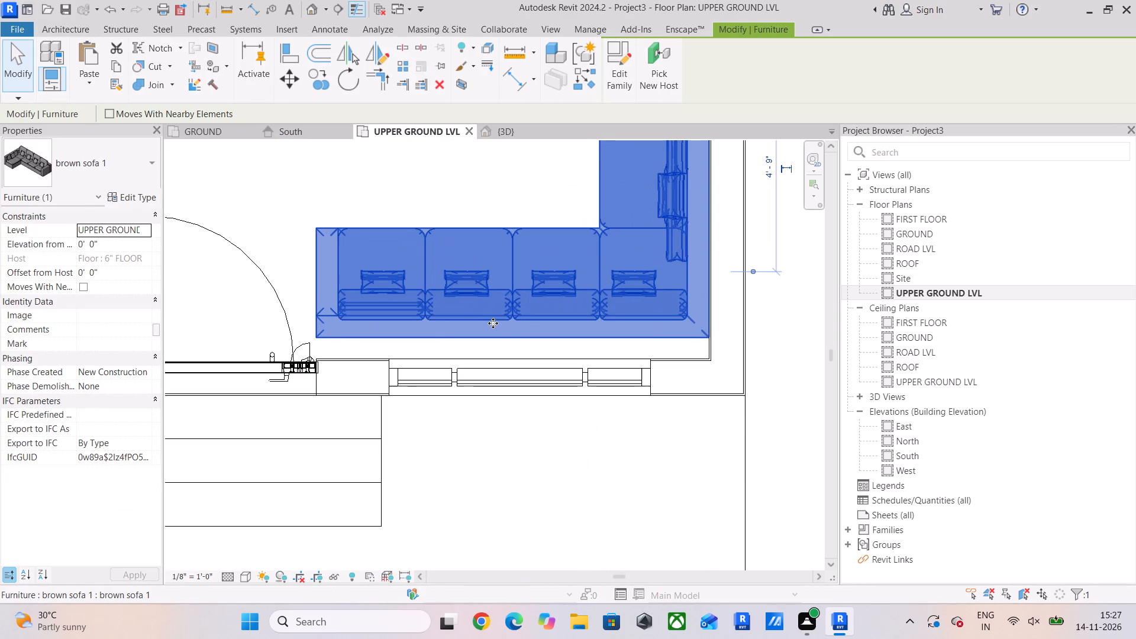
key(Down)
key(Down)
key(Down)
key(Down)
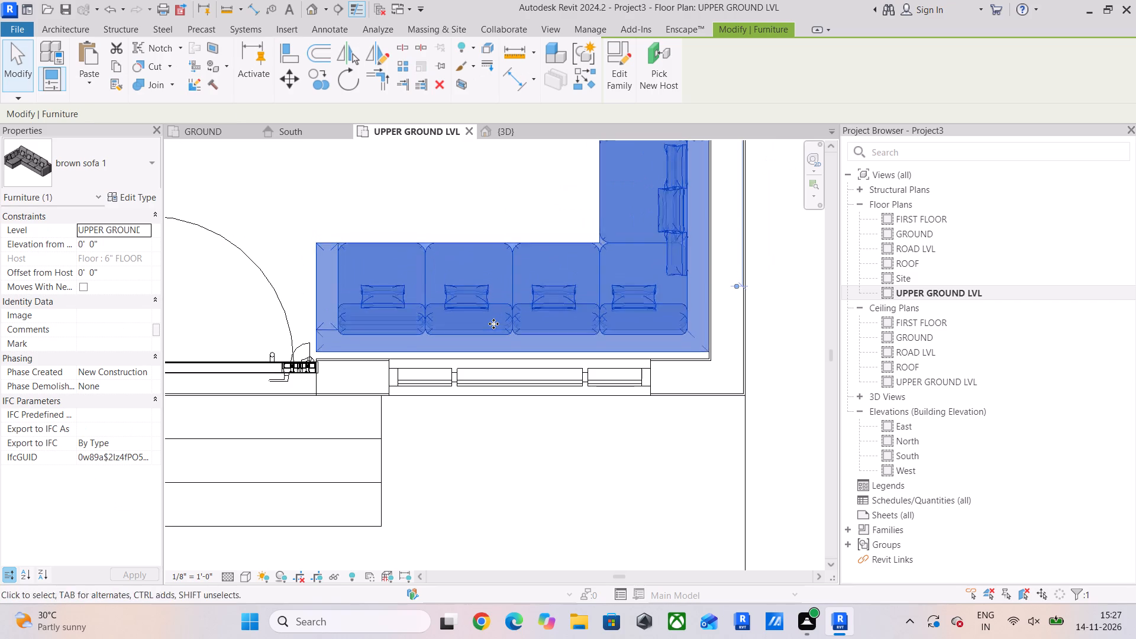
key(Down)
click(405, 193)
Load the "sofa table" family from the Sofa sets folder for component placement.
scroll(411, 215, down, 6)
middle_drag(438, 228, 572, 252)
scroll(579, 254, down, 4)
middle_drag(581, 252, 550, 301)
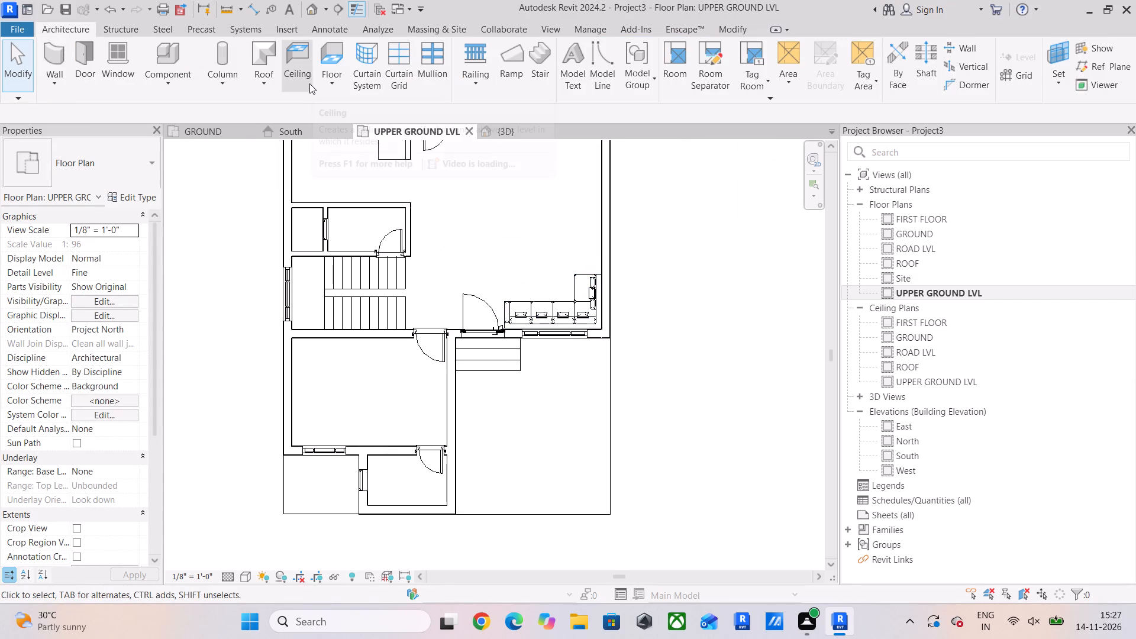
click(166, 83)
click(201, 117)
click(627, 70)
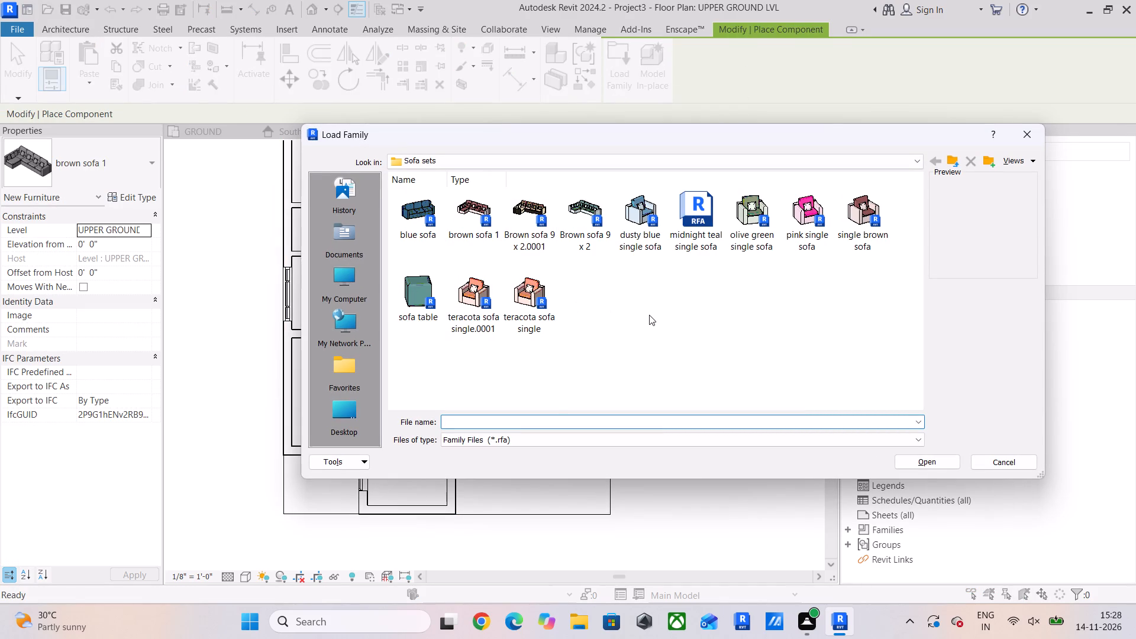
click(406, 298)
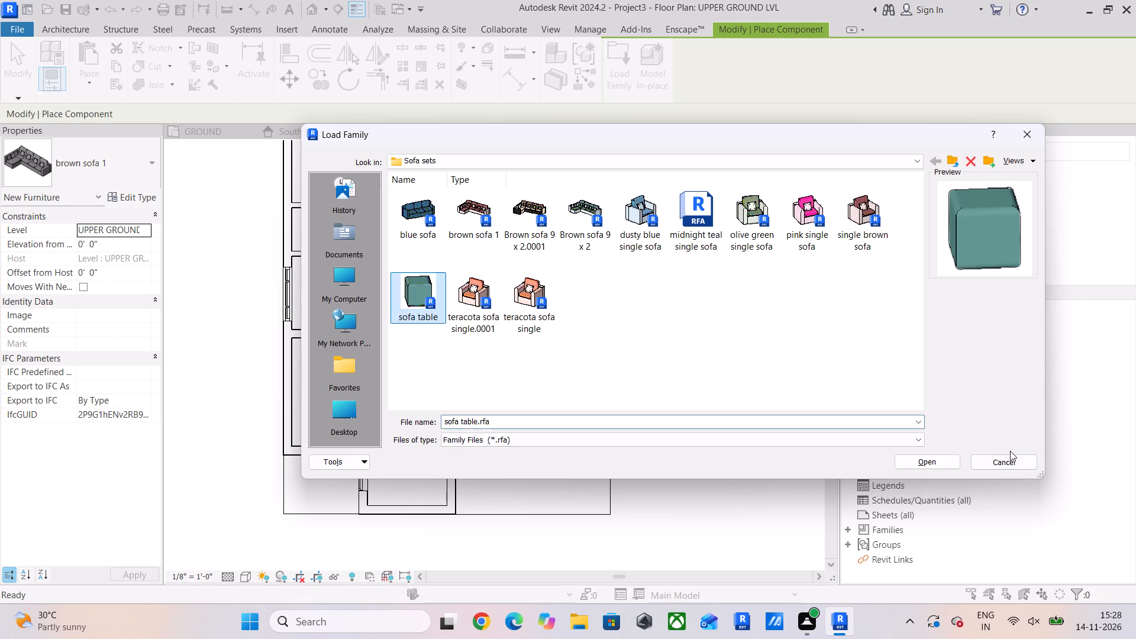
click(943, 459)
Place one sofa table just north of the sofa's short arm, about 1'-6" from the east wall.
middle_drag(627, 294, 620, 389)
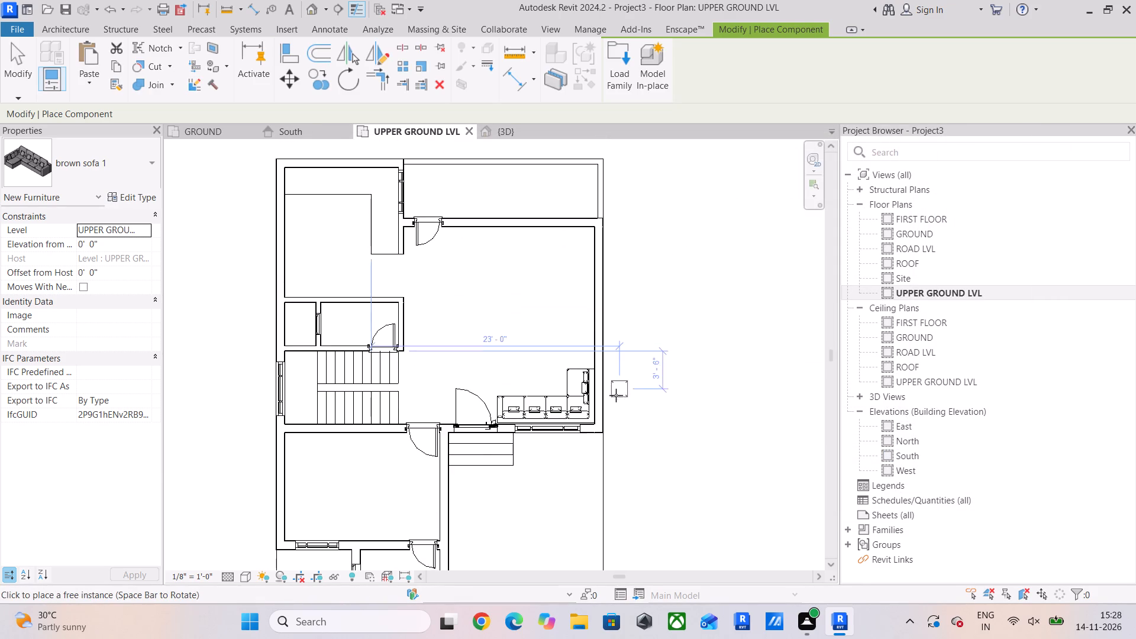
scroll(579, 380, up, 6)
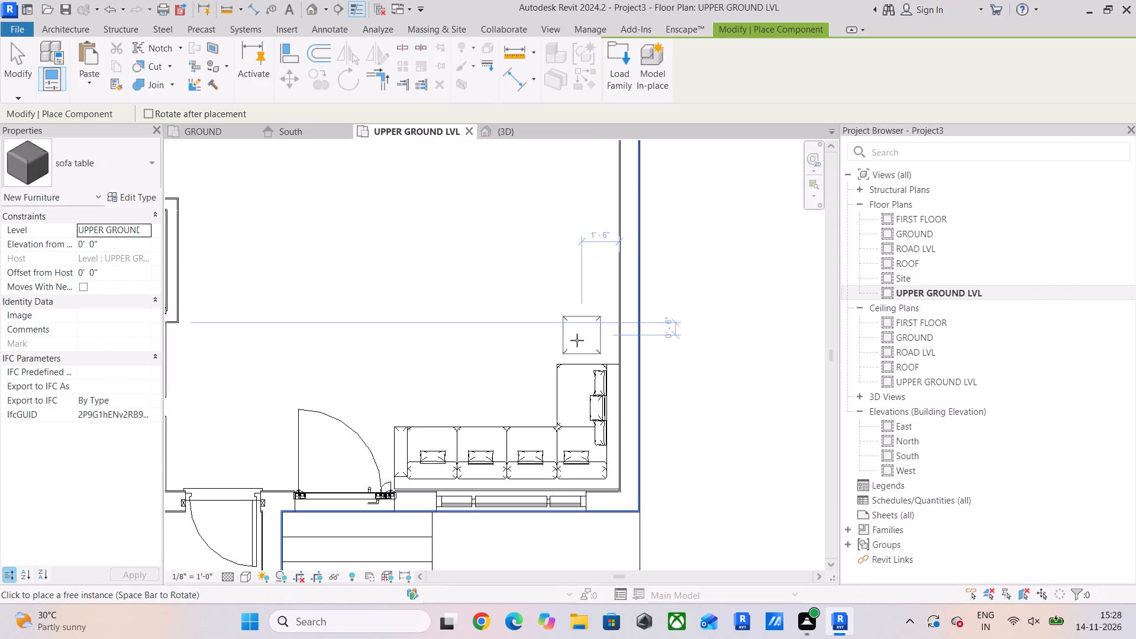
click(577, 340)
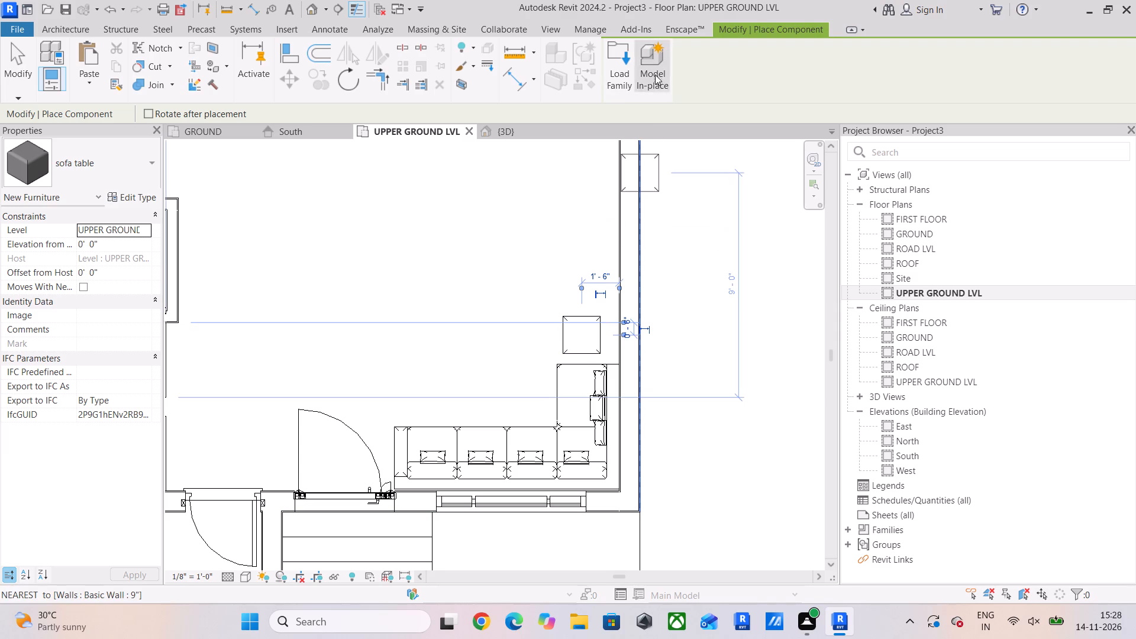
key(Escape)
key(Escape)
key(Escape)
Open the placed sofa table's family for editing and orient its 3D view to show the whole block.
click(598, 343)
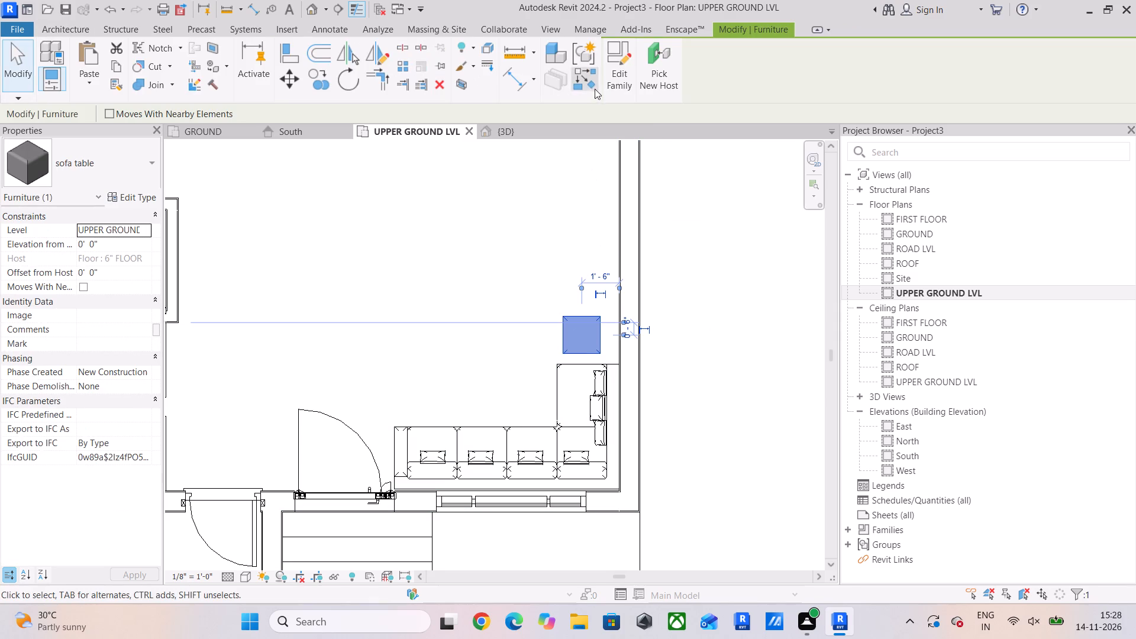
click(618, 66)
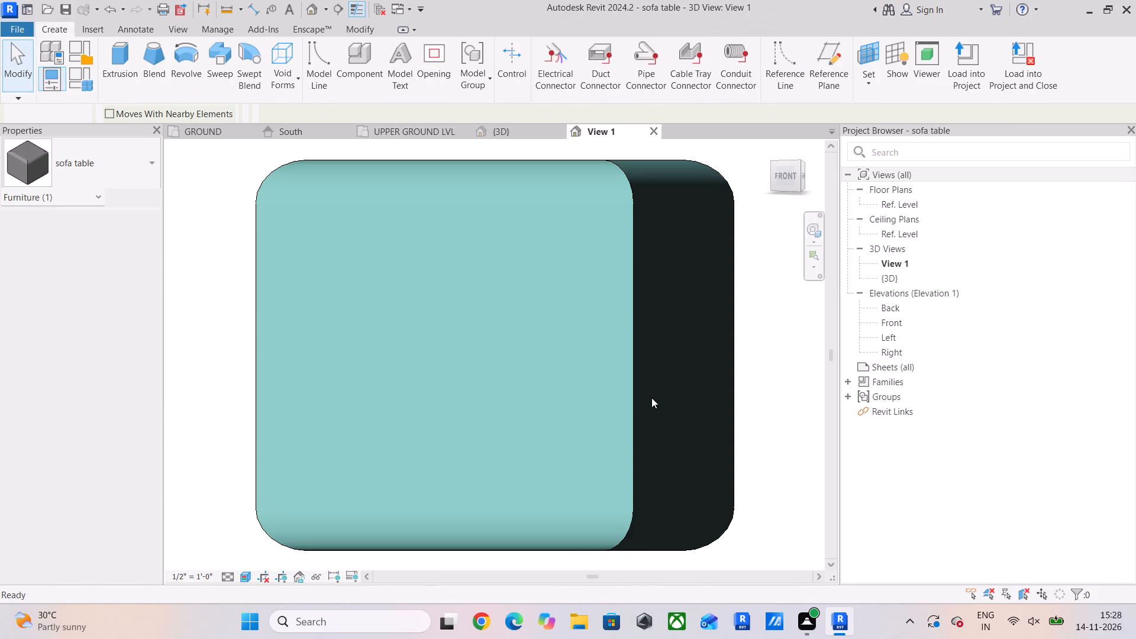
scroll(640, 399, down, 9)
shift+middle_drag(624, 416, 641, 440)
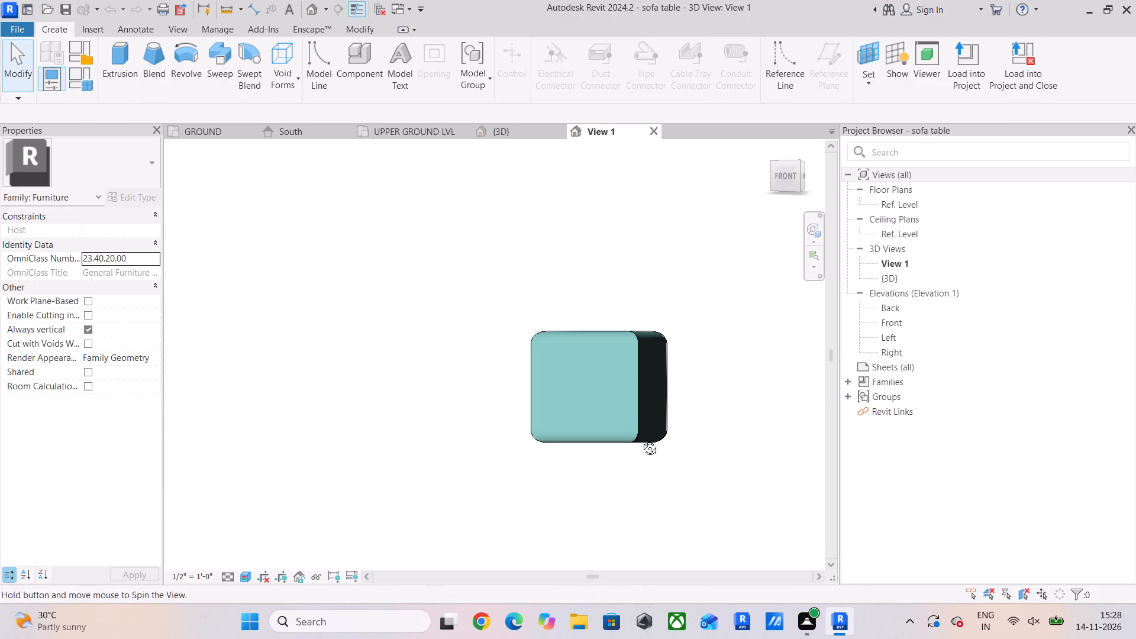
shift+middle_drag(641, 440, 727, 494)
From the table extrusion's material setting, duplicate Default New Material and name the copy "O GREY".
click(580, 412)
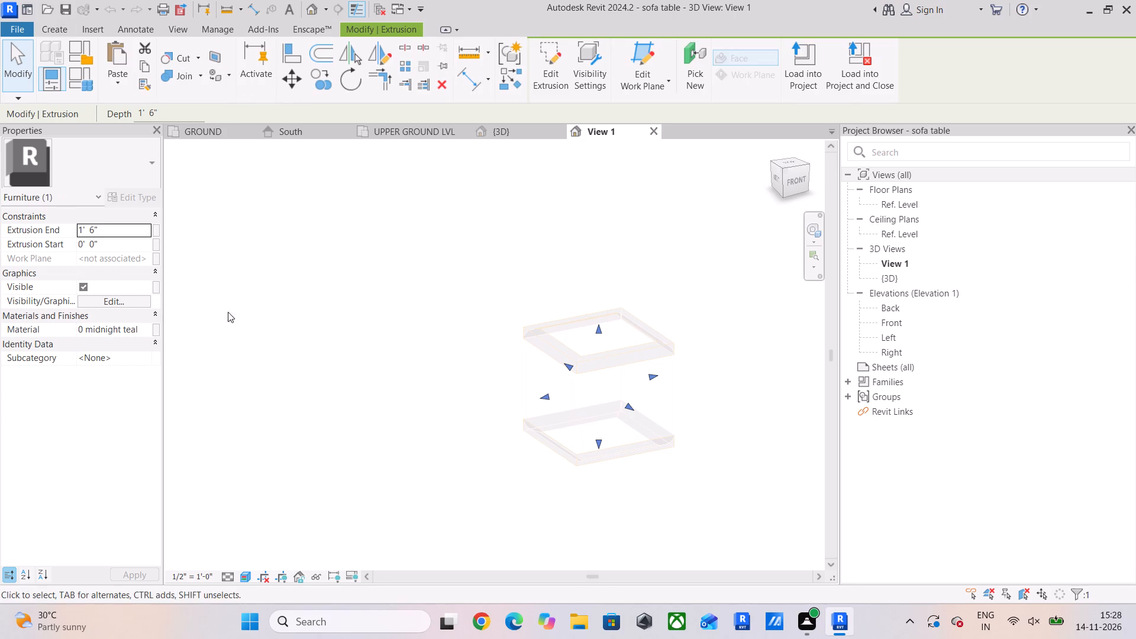
click(141, 333)
click(144, 325)
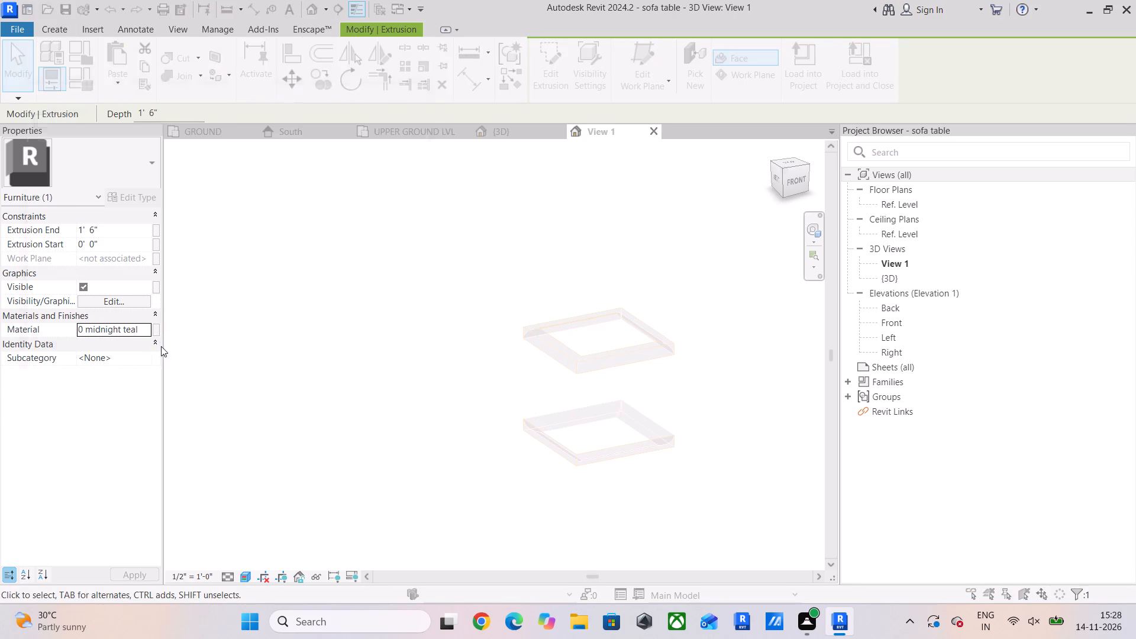
scroll(160, 355, down, 5)
scroll(160, 355, up, 4)
scroll(160, 355, down, 2)
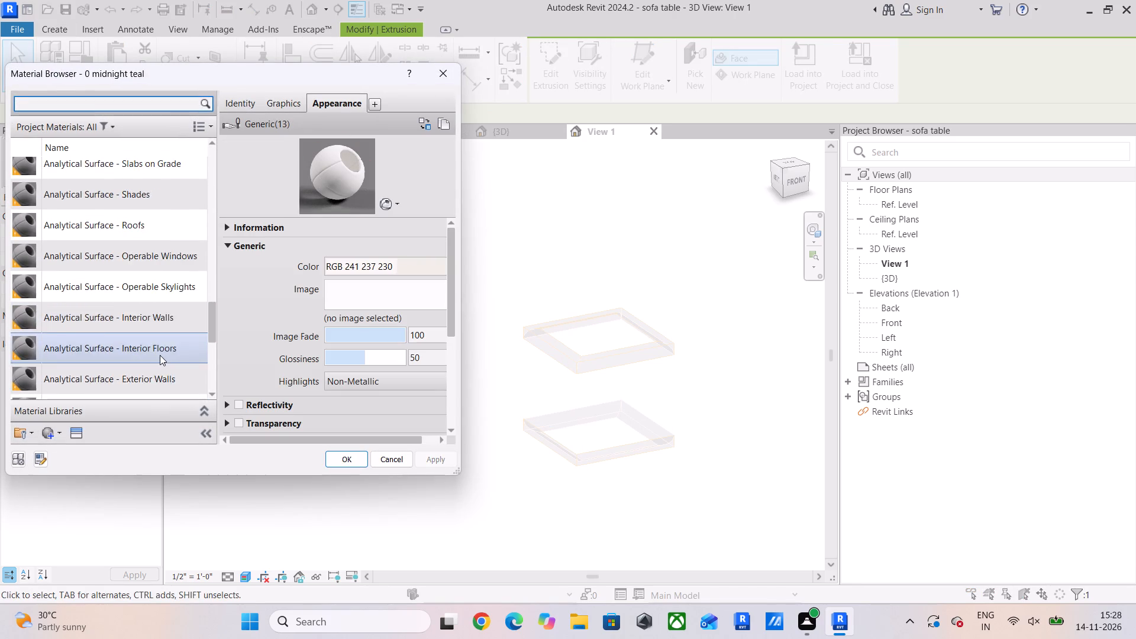
scroll(160, 355, down, 9)
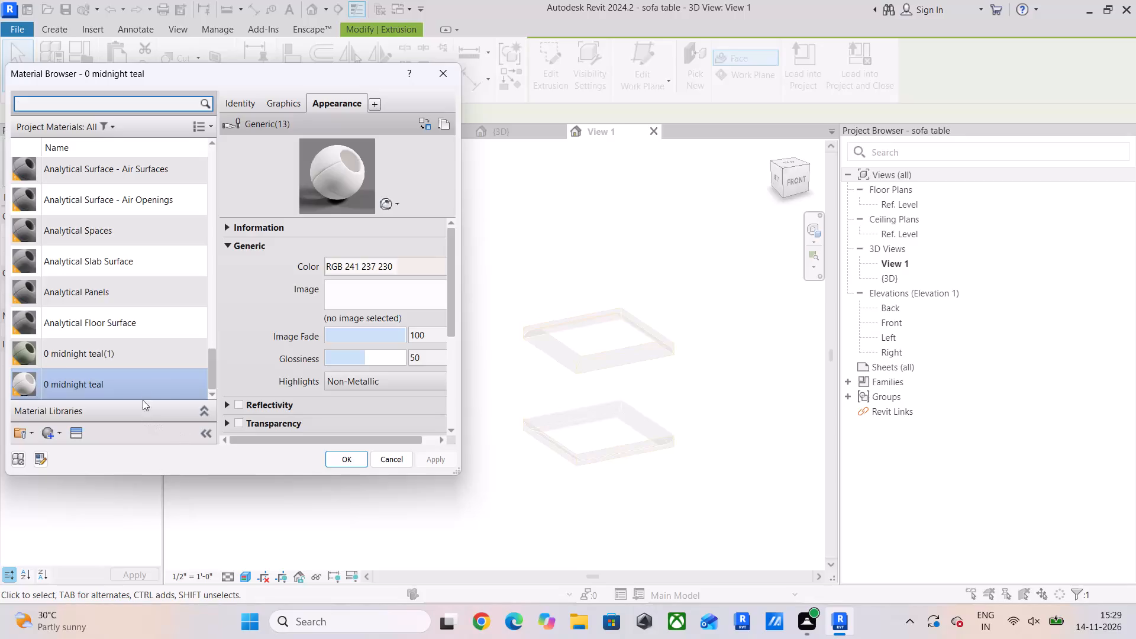
click(51, 428)
click(77, 451)
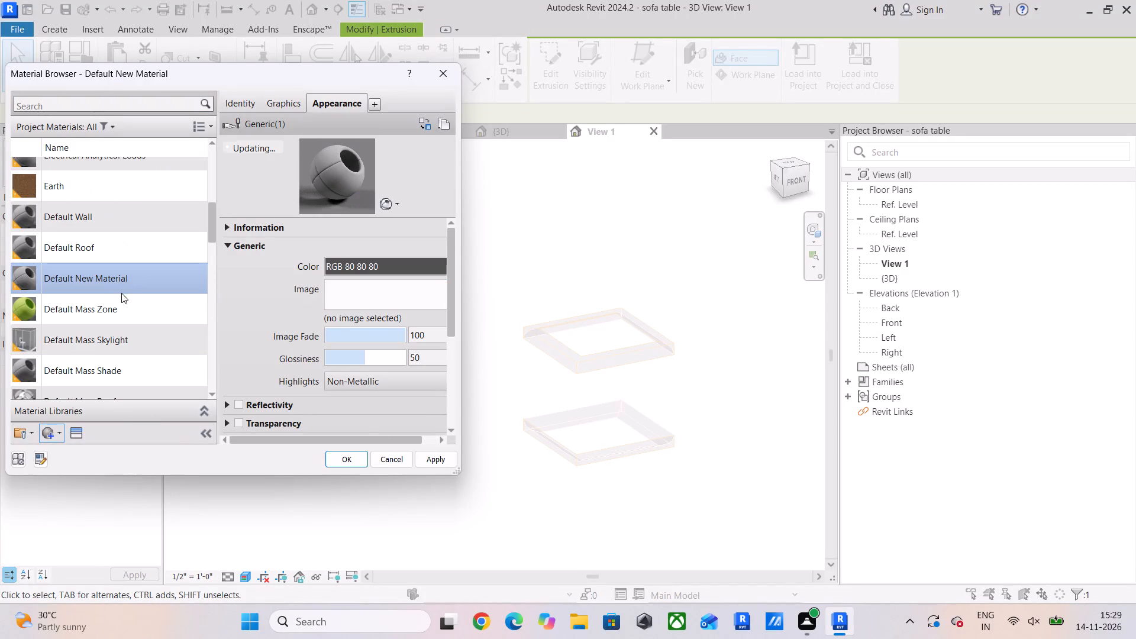
right_click(118, 280)
click(205, 304)
text(O GREY)
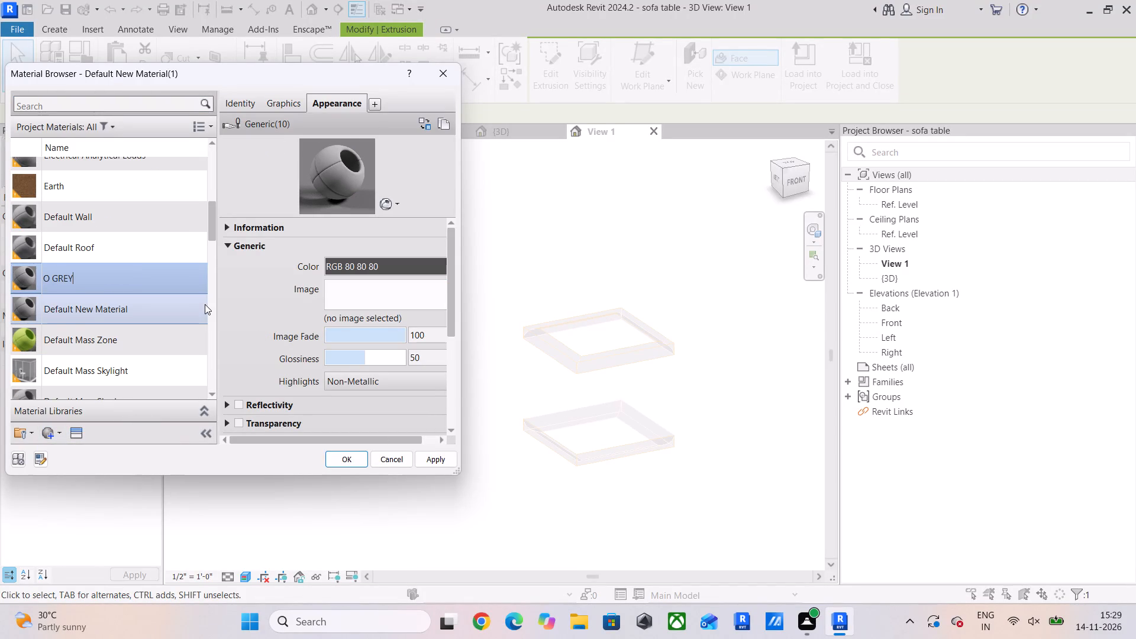
key(Return)
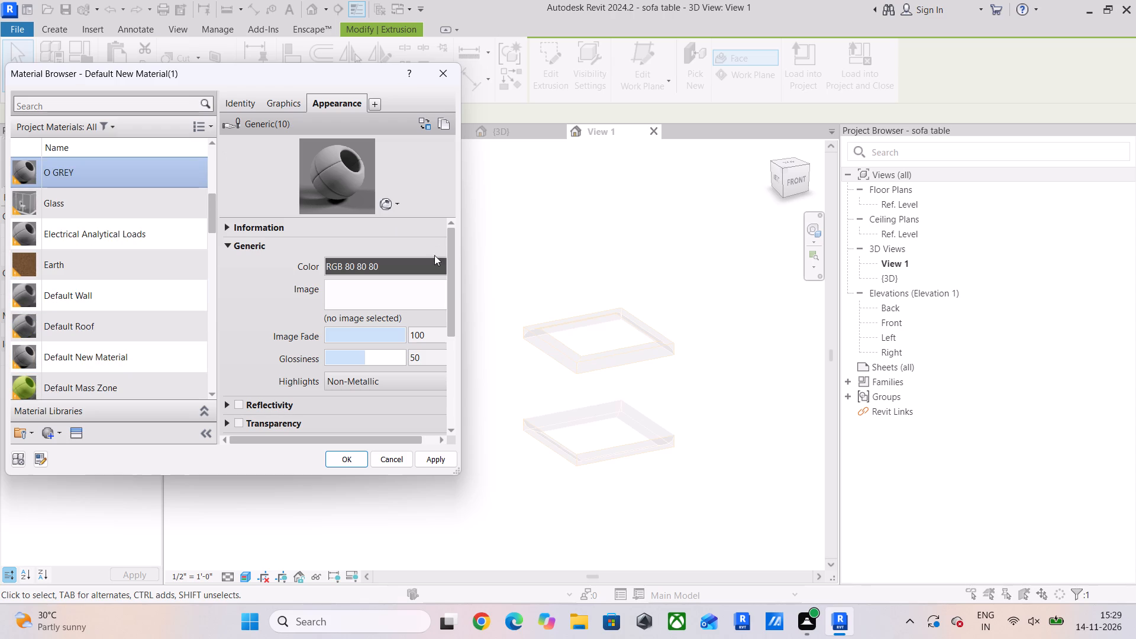
Accept RGB 80 80 80 as the O GREY appearance colour and assign the material to the table extrusion.
click(408, 264)
scroll(145, 248, up, 3)
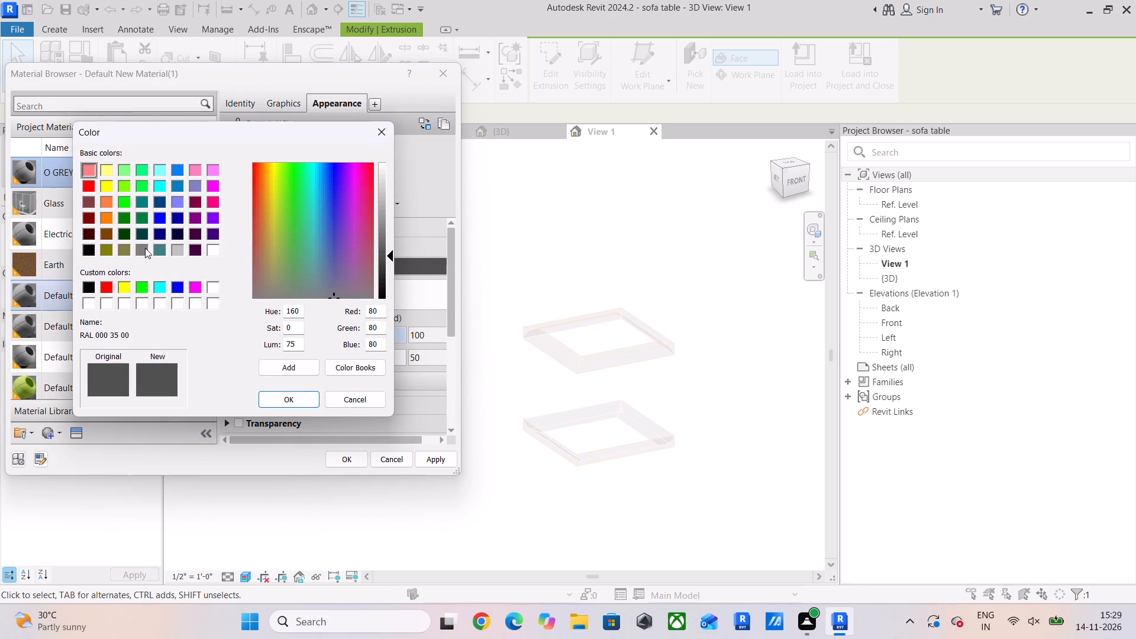
click(299, 398)
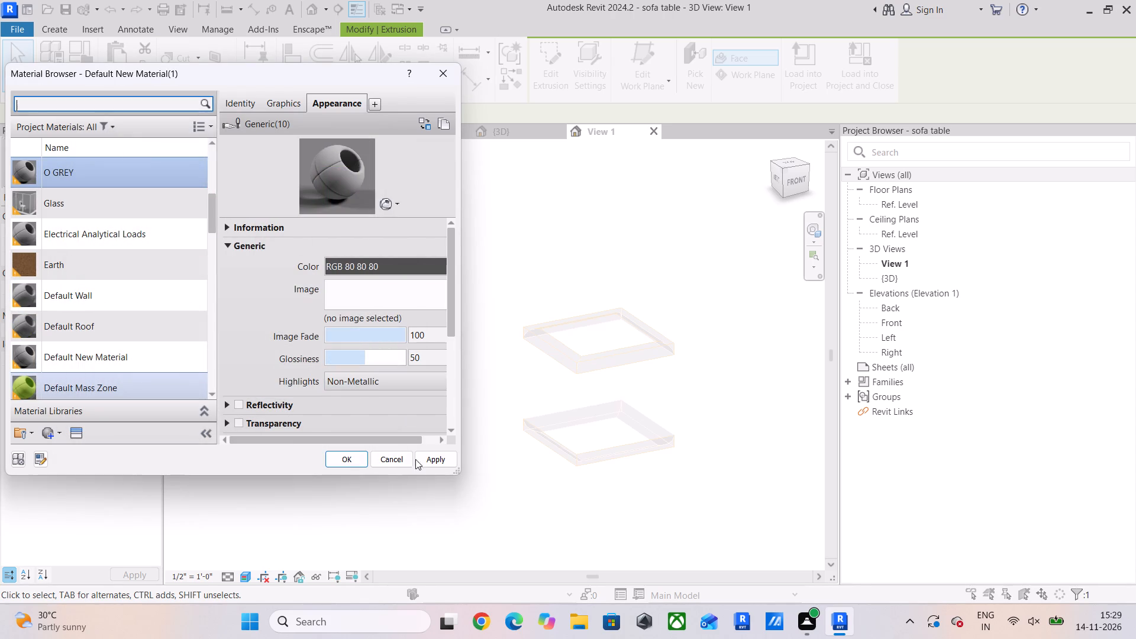
click(442, 464)
click(350, 461)
click(469, 344)
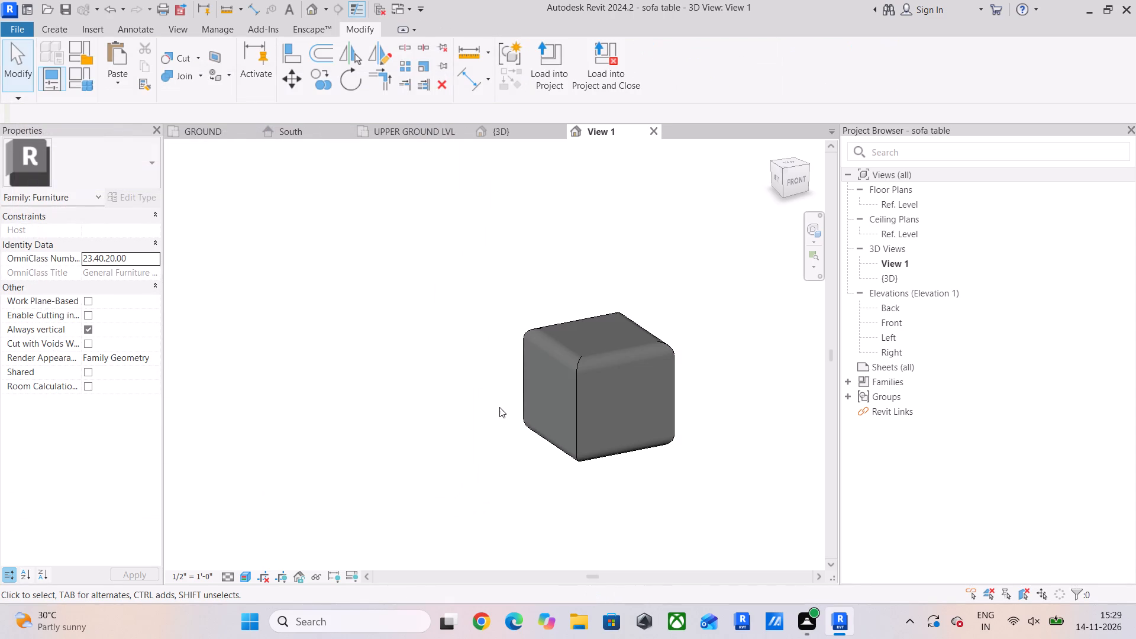
Load the edited sofa table family back into the project, overwriting the existing version without its parameter values.
scroll(537, 390, up, 4)
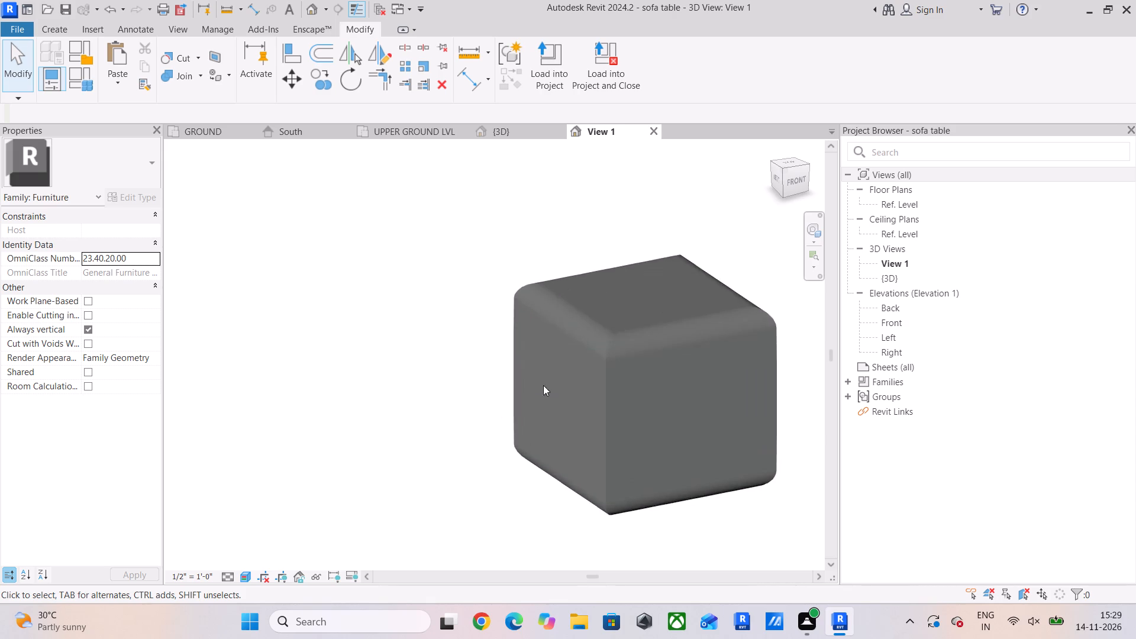
middle_drag(569, 385, 490, 433)
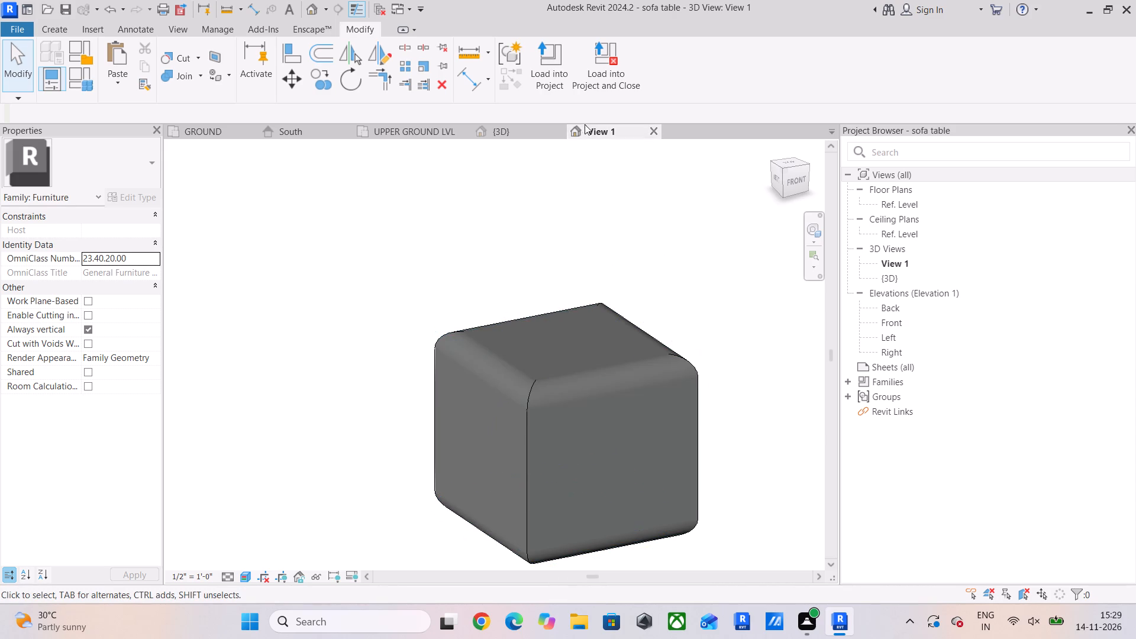
click(558, 64)
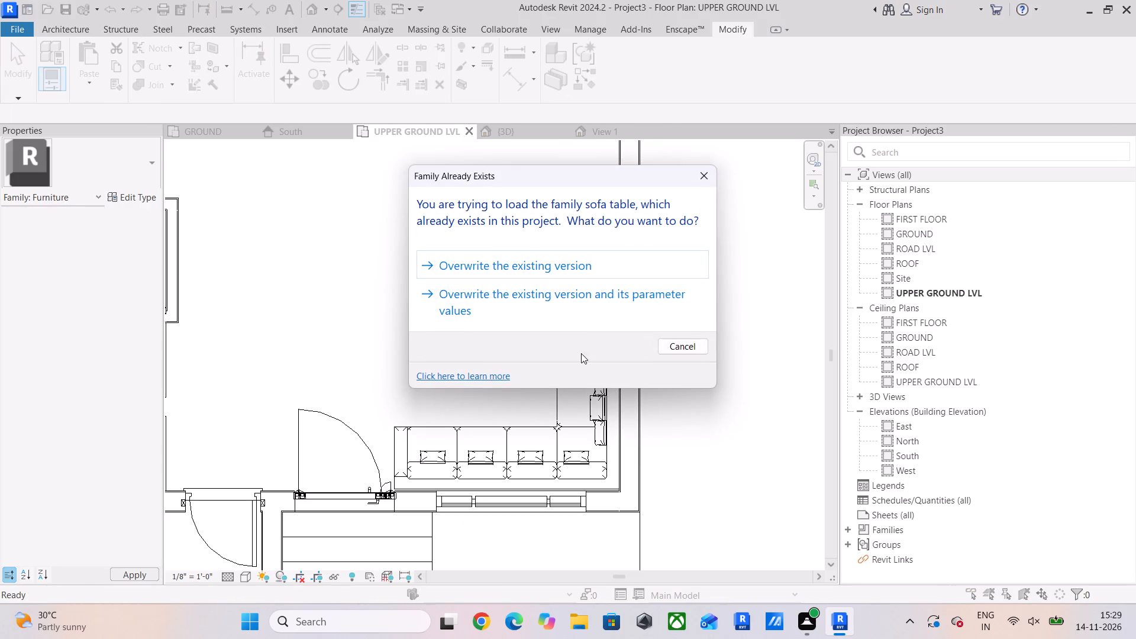
click(529, 269)
Open the placed brown sofa 1's family for editing.
scroll(564, 447, up, 5)
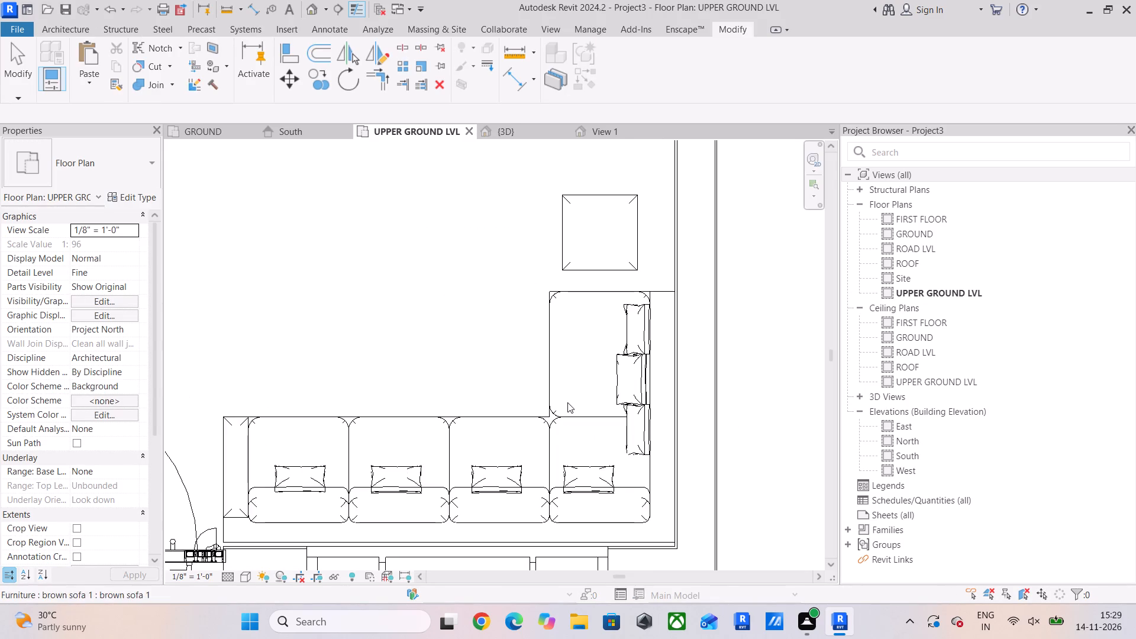
click(558, 413)
click(550, 380)
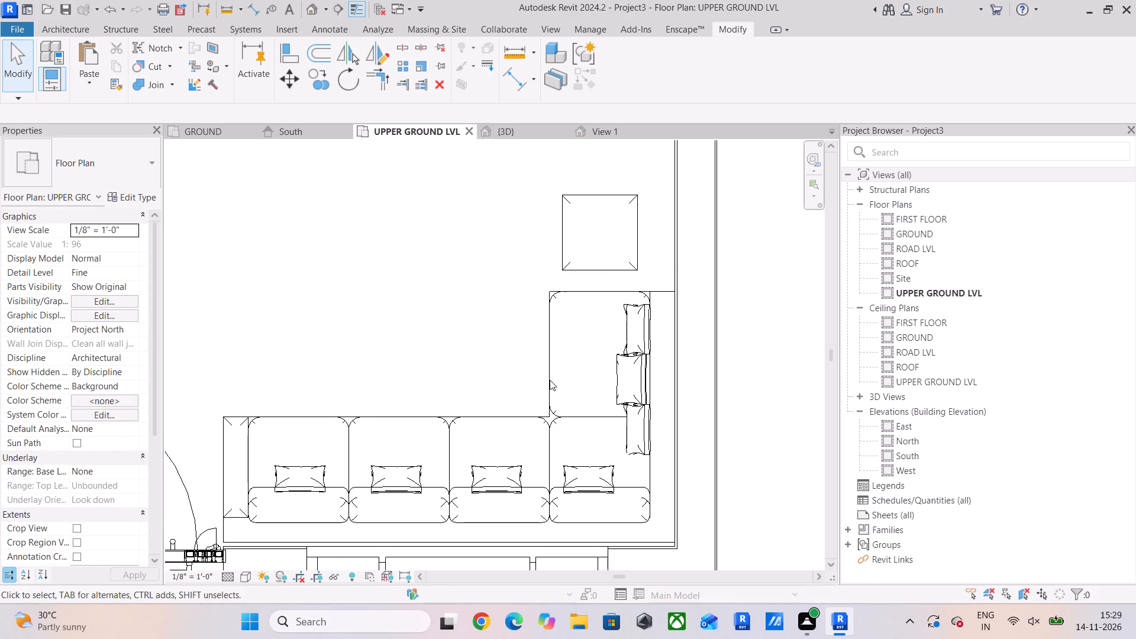
click(504, 424)
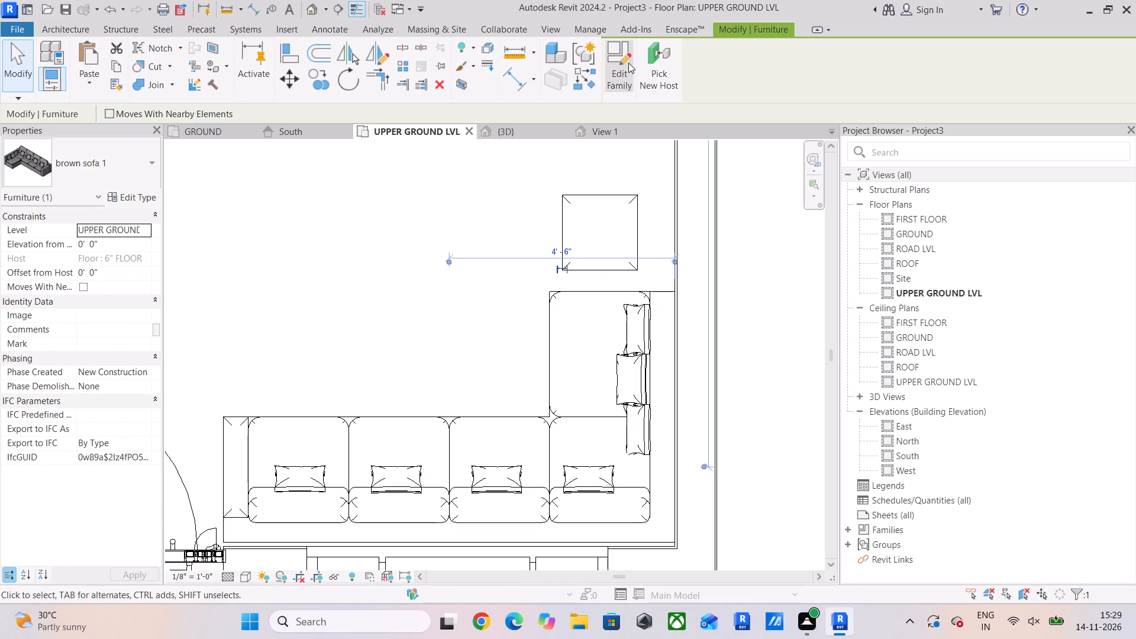
click(628, 63)
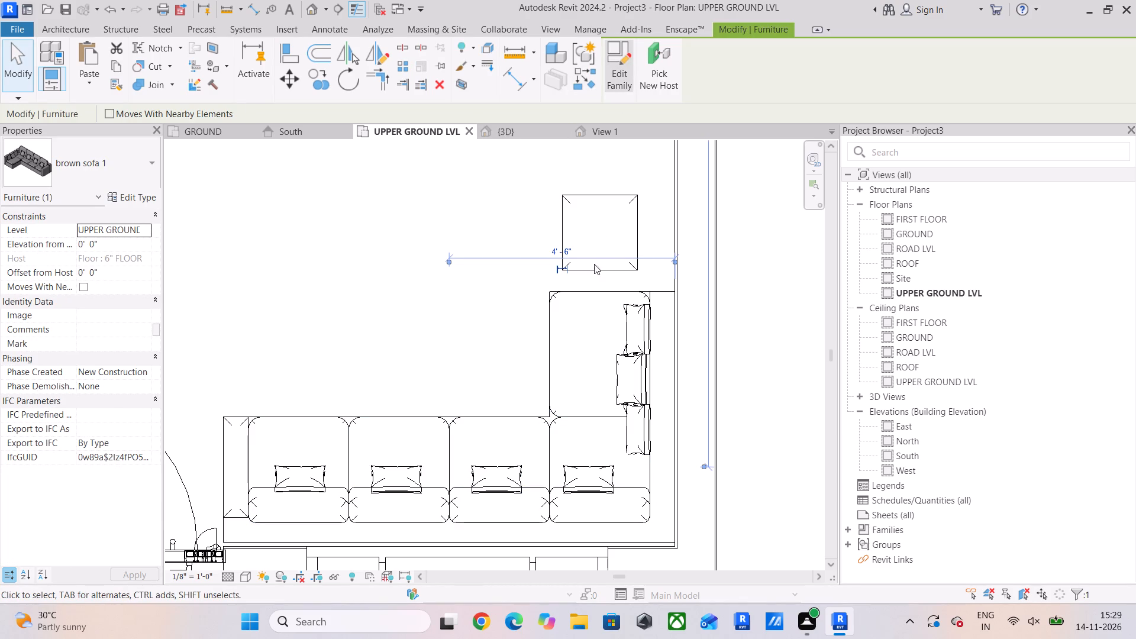
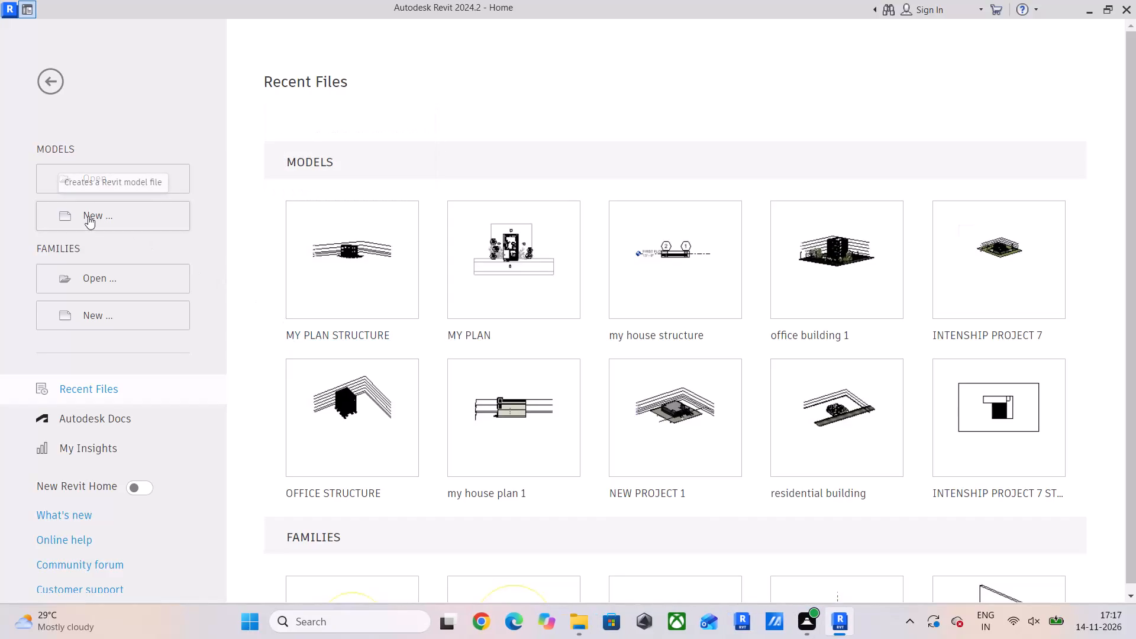
Create a new project from the default template in the English-Imperial templates folder.
click(88, 215)
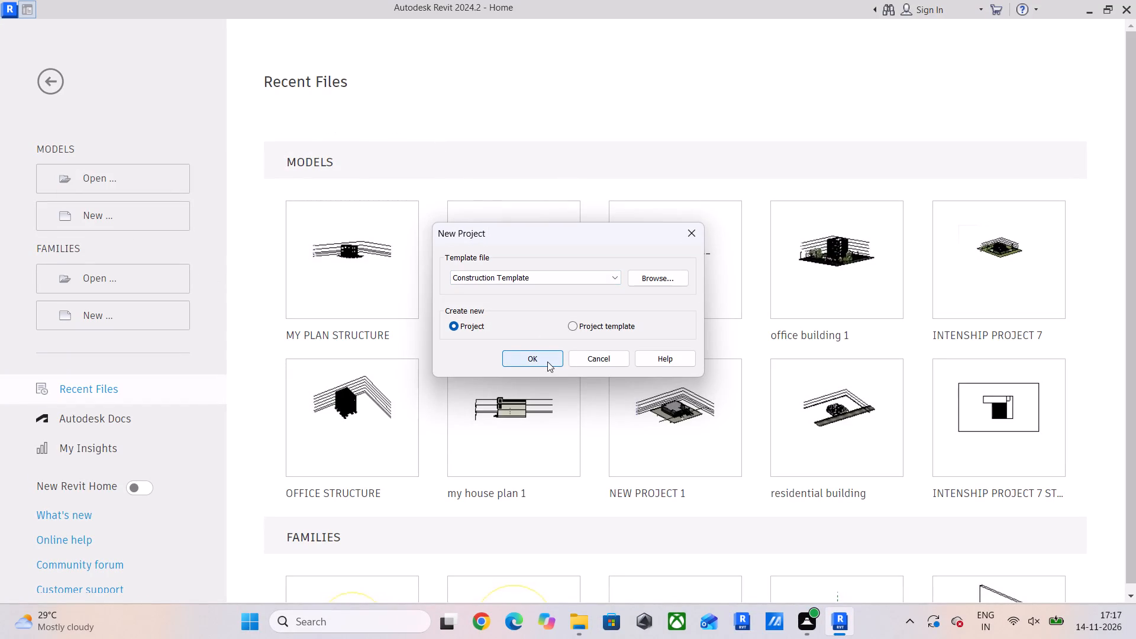
click(647, 274)
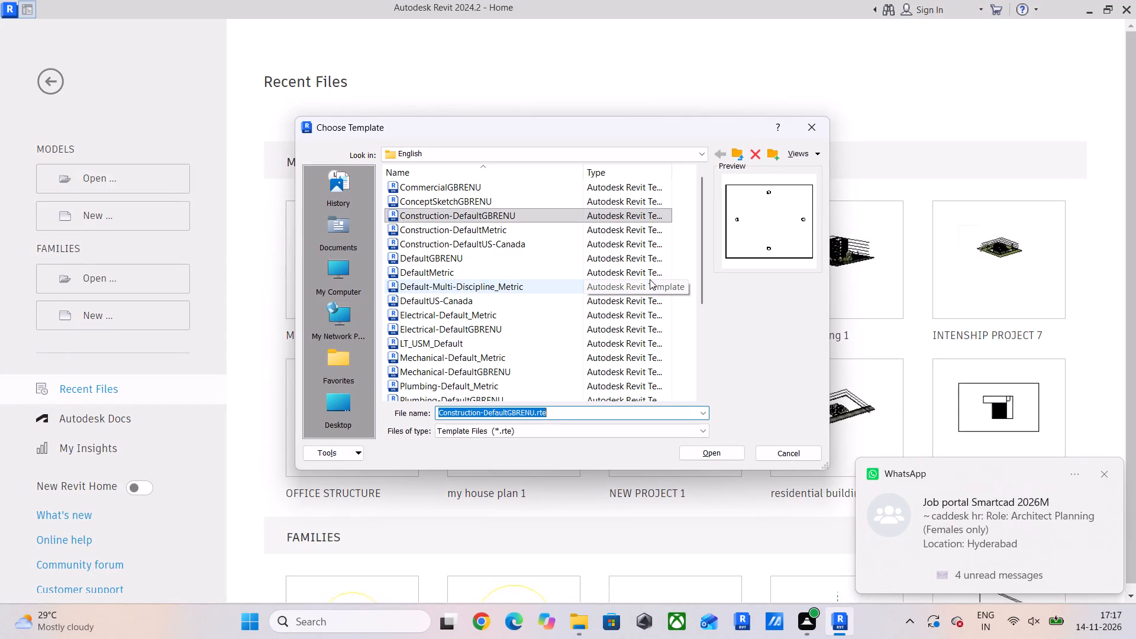
scroll(428, 290, down, 4)
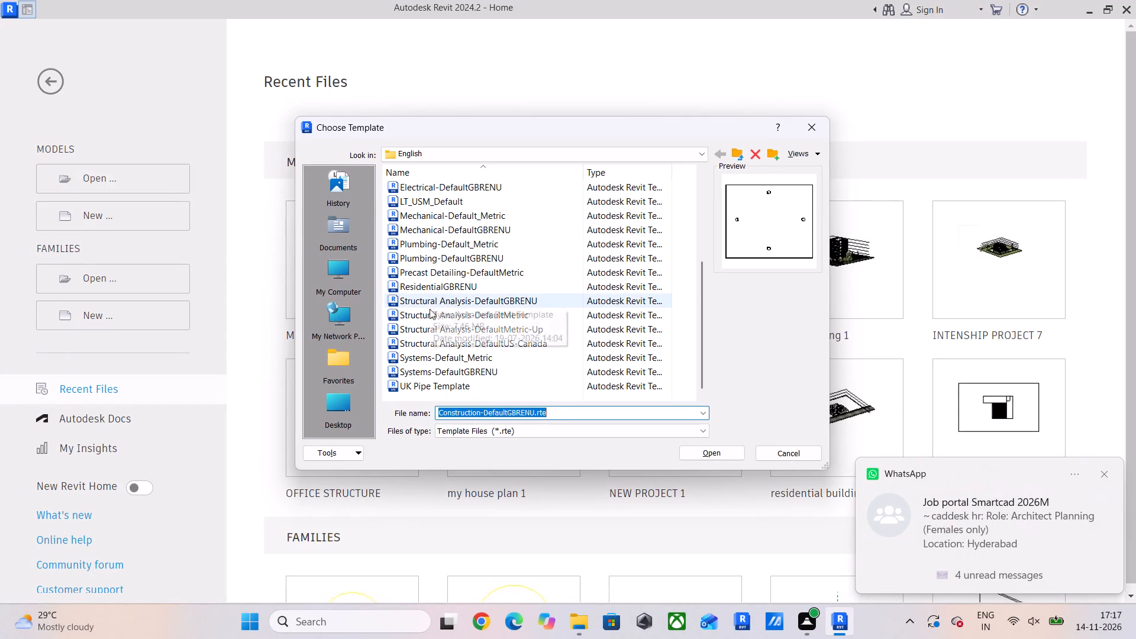
click(745, 150)
click(738, 151)
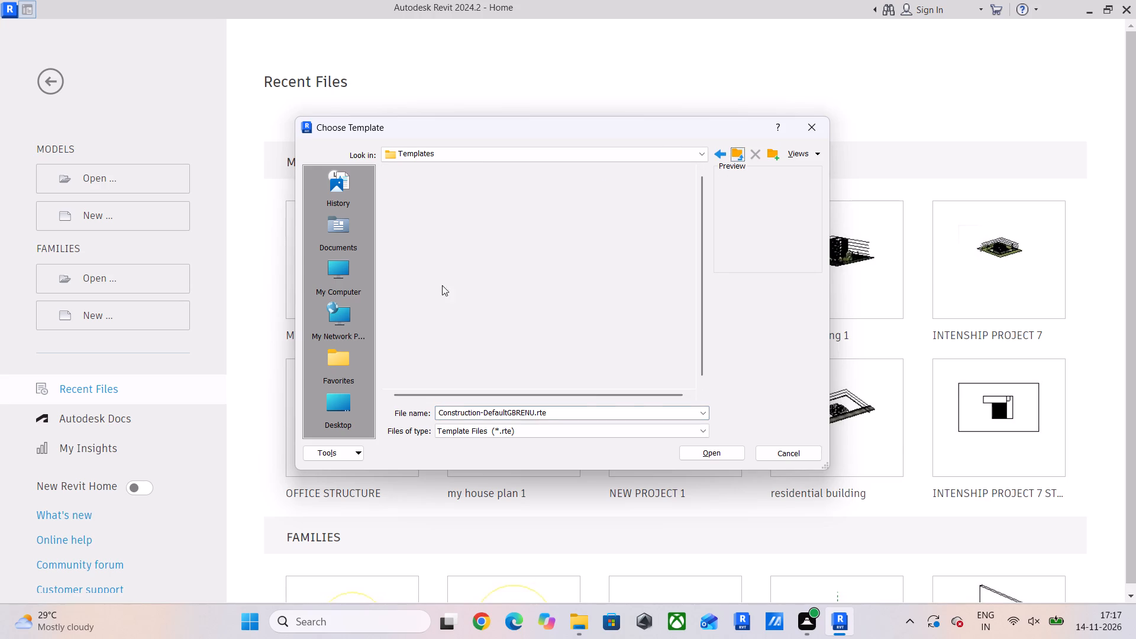
double_click(441, 227)
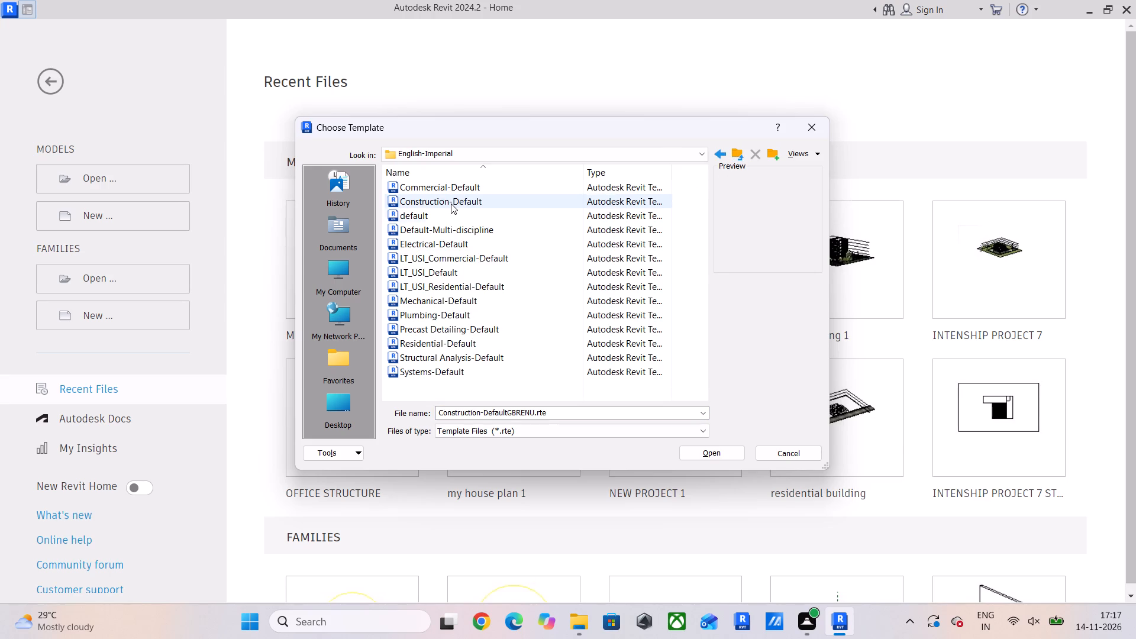
double_click(451, 222)
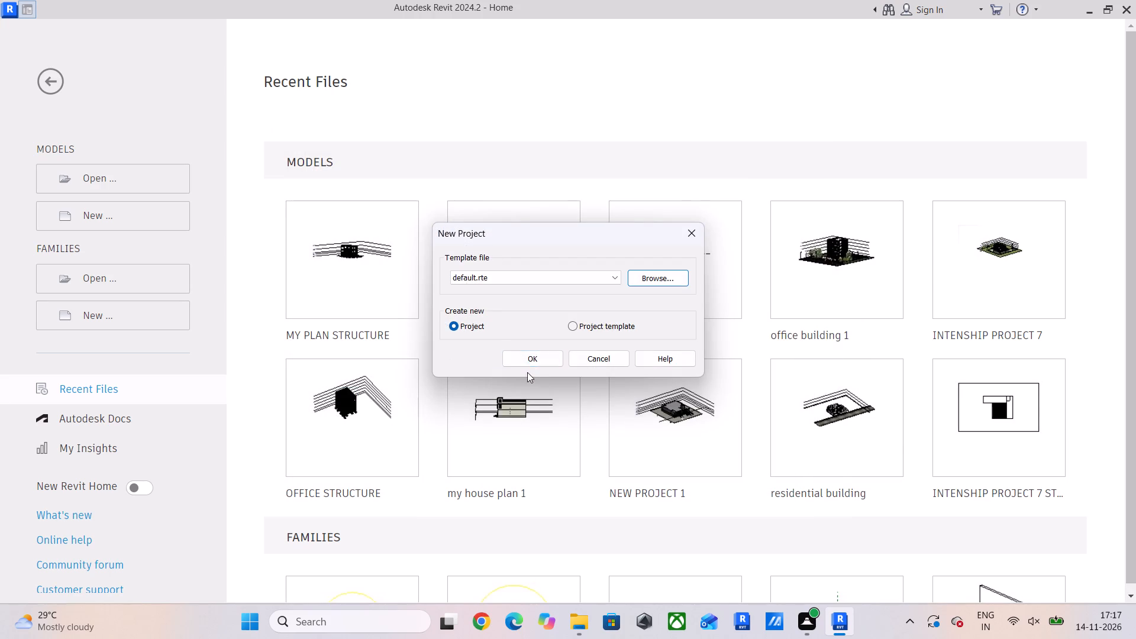
click(529, 359)
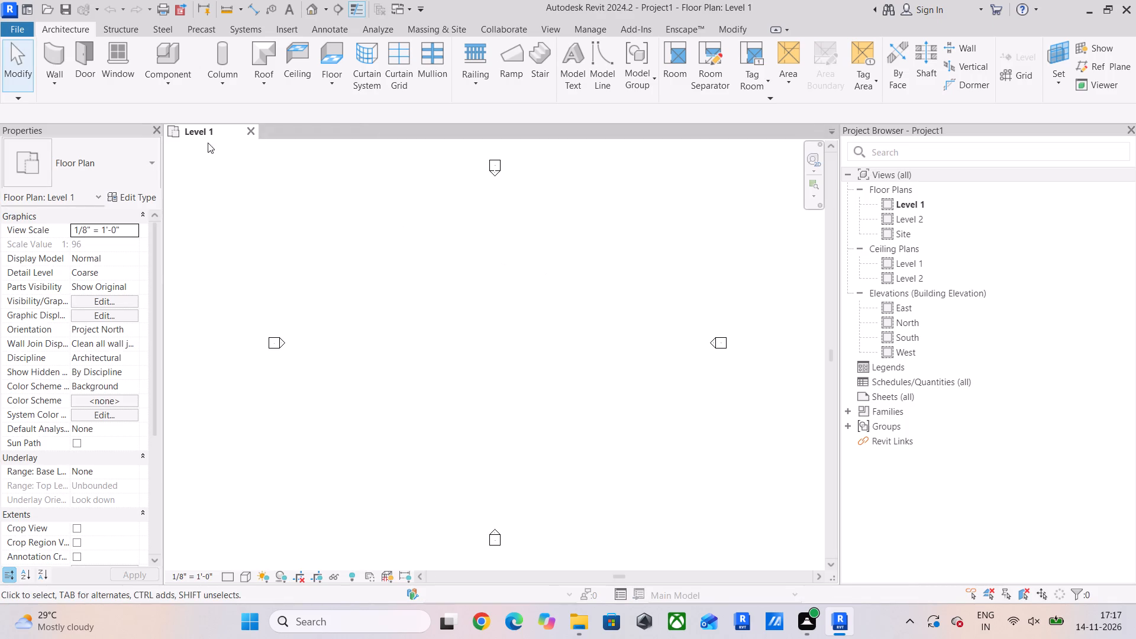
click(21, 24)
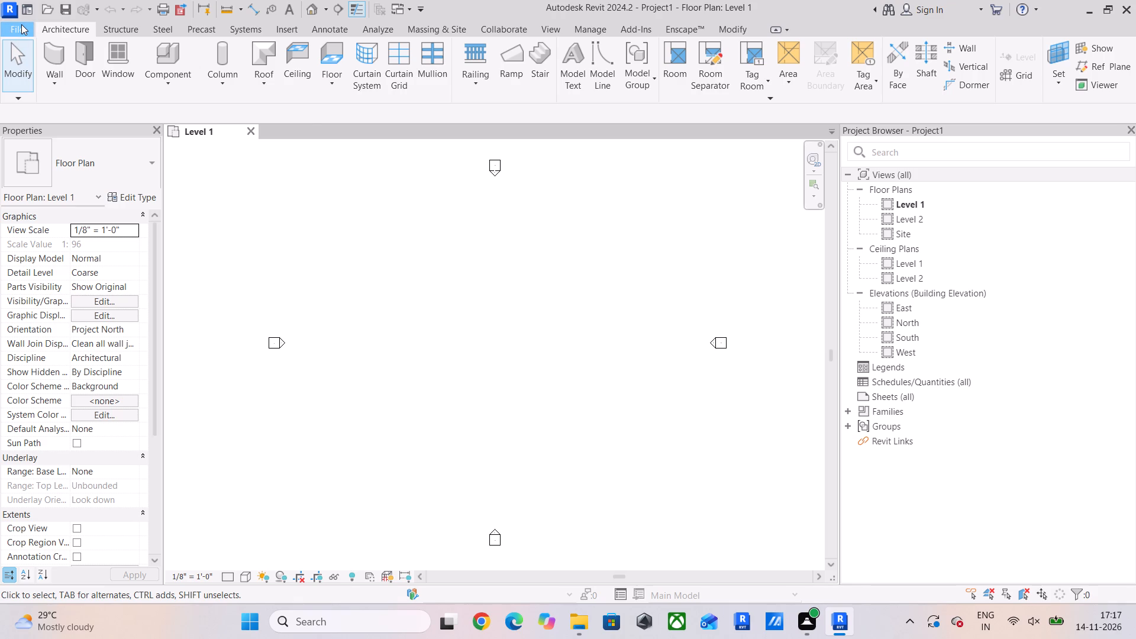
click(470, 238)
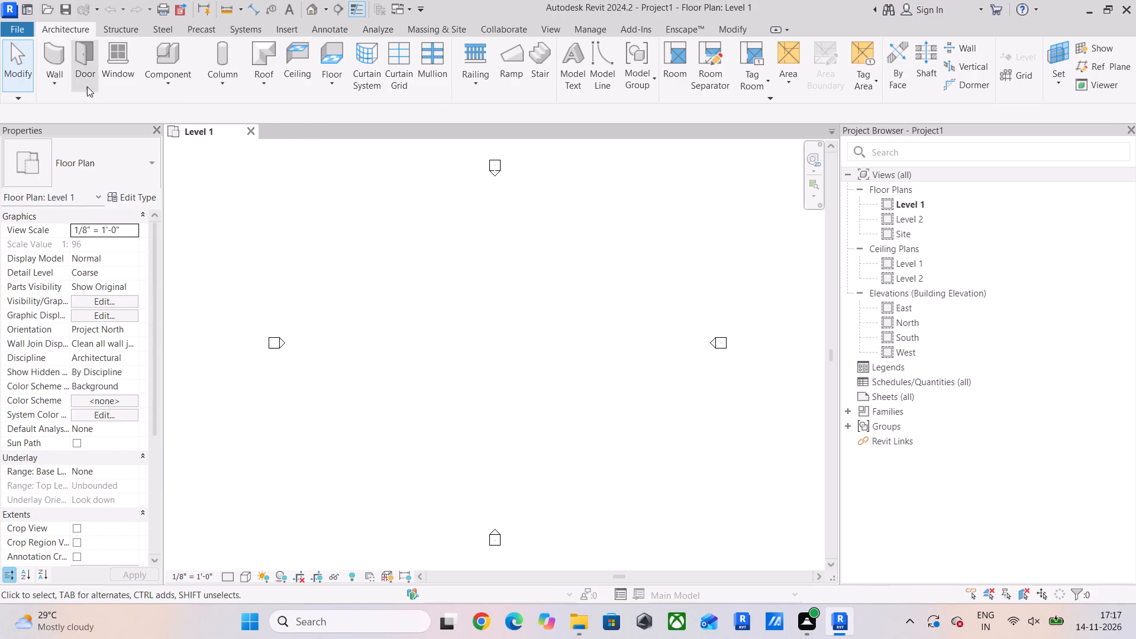
Start the Wall tool and duplicate the Generic - 8" basic wall type under the name 9'.
click(48, 64)
click(134, 201)
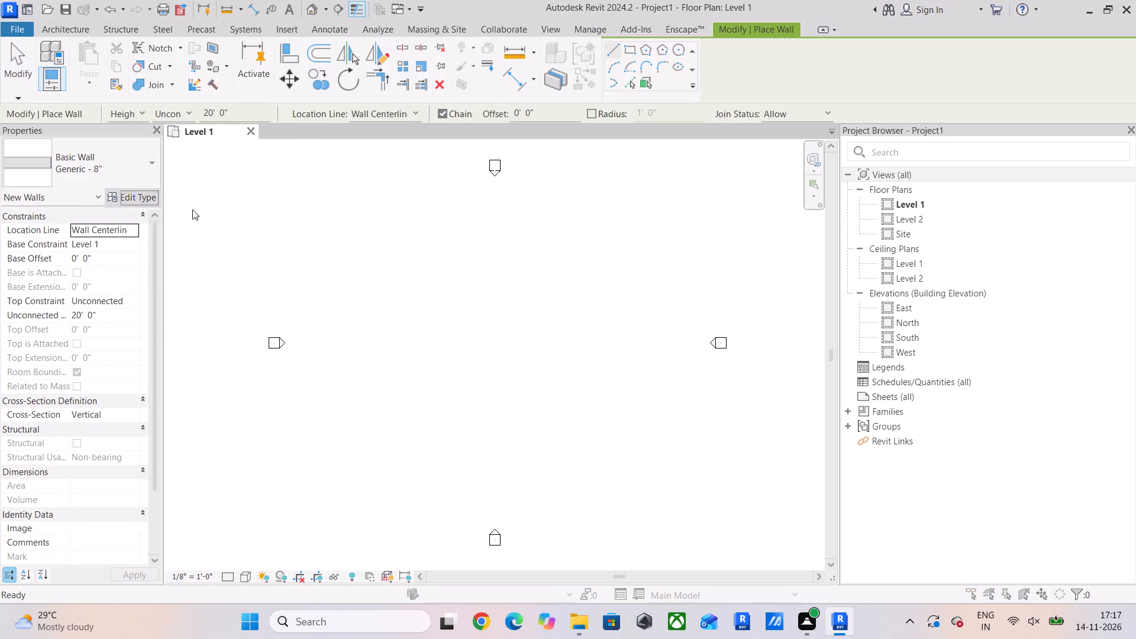
click(864, 119)
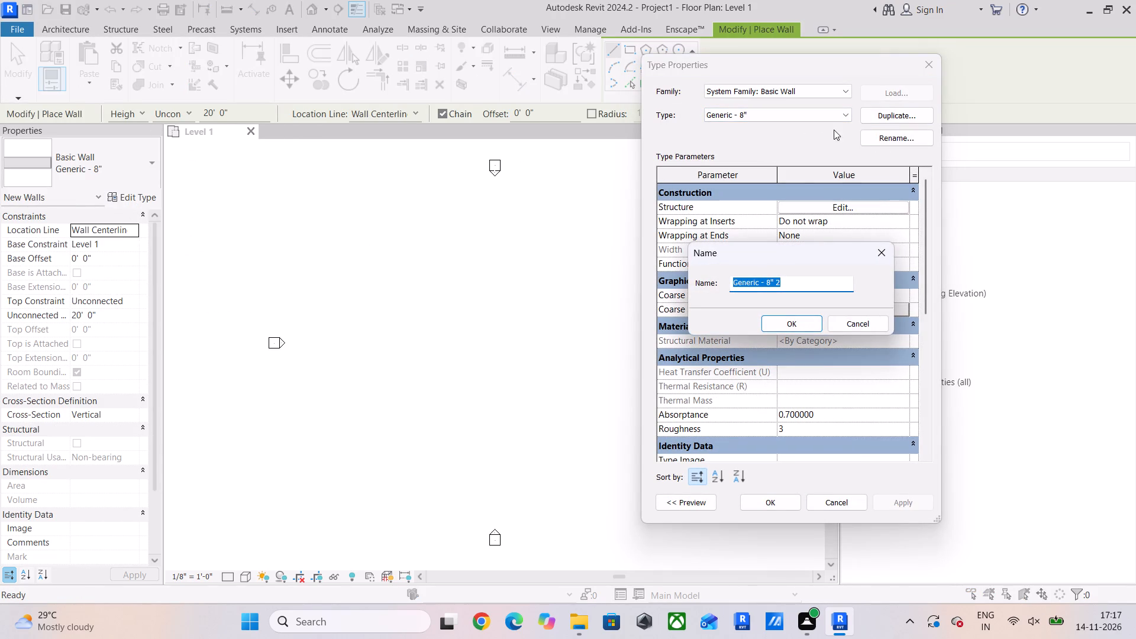
text(9')
key(Return)
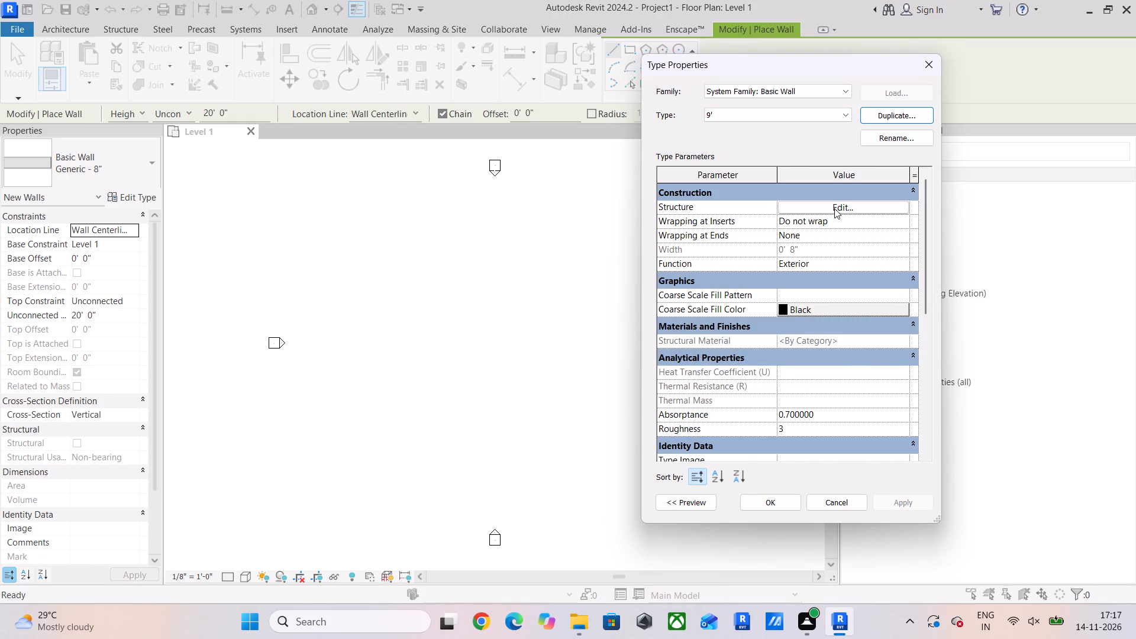
Add one layer outside the core boundary on the exterior side and one on the interior side of the 9' wall structure.
click(834, 208)
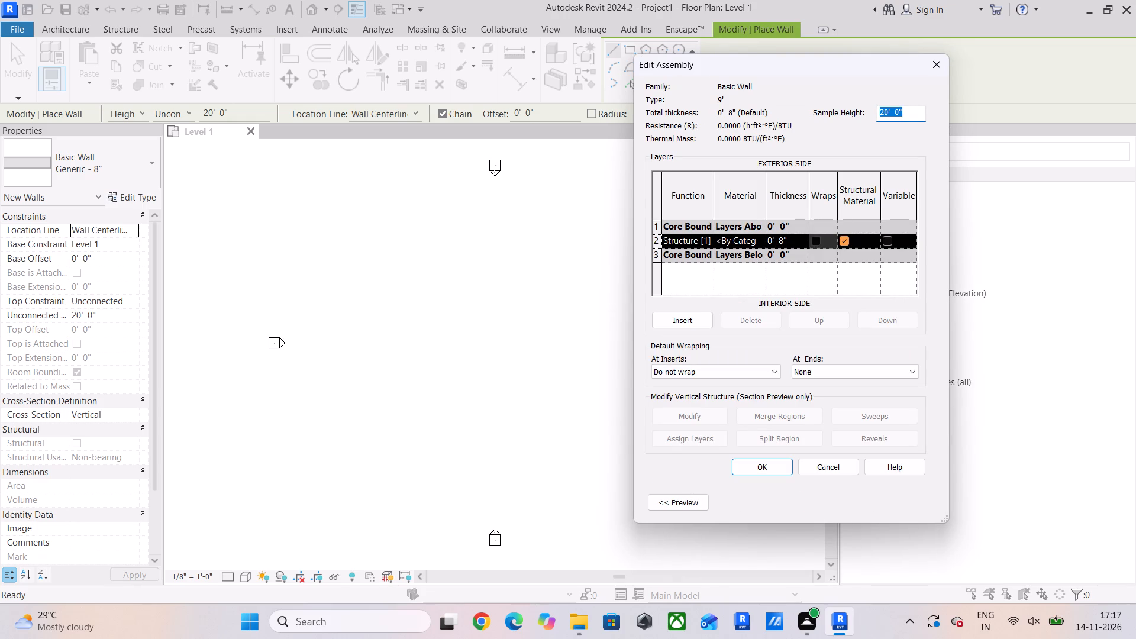
click(658, 229)
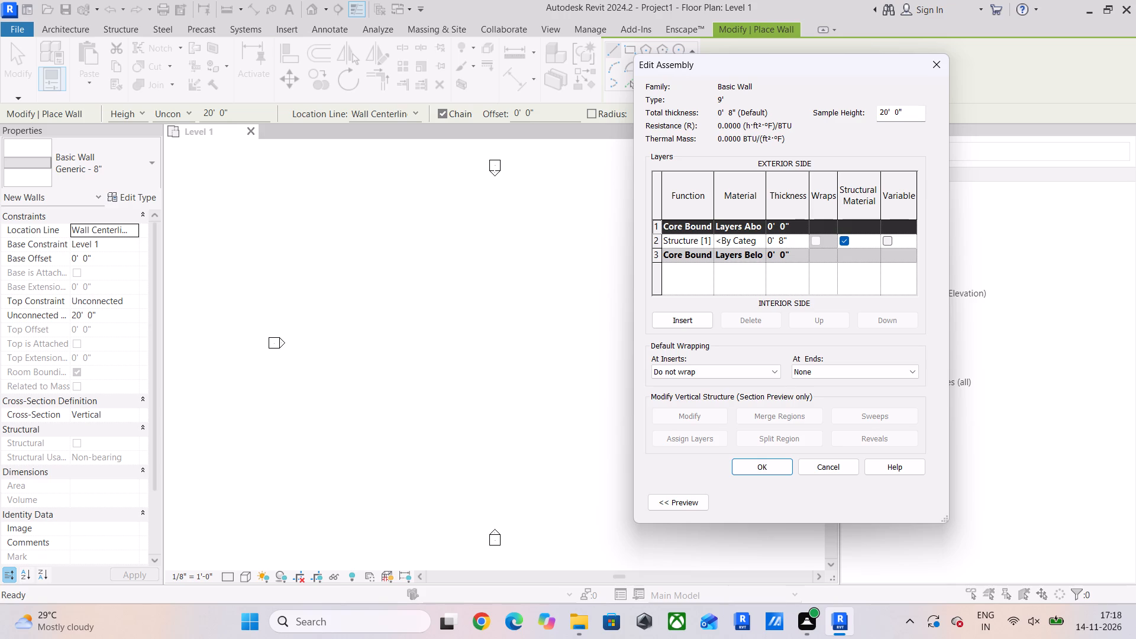
click(692, 322)
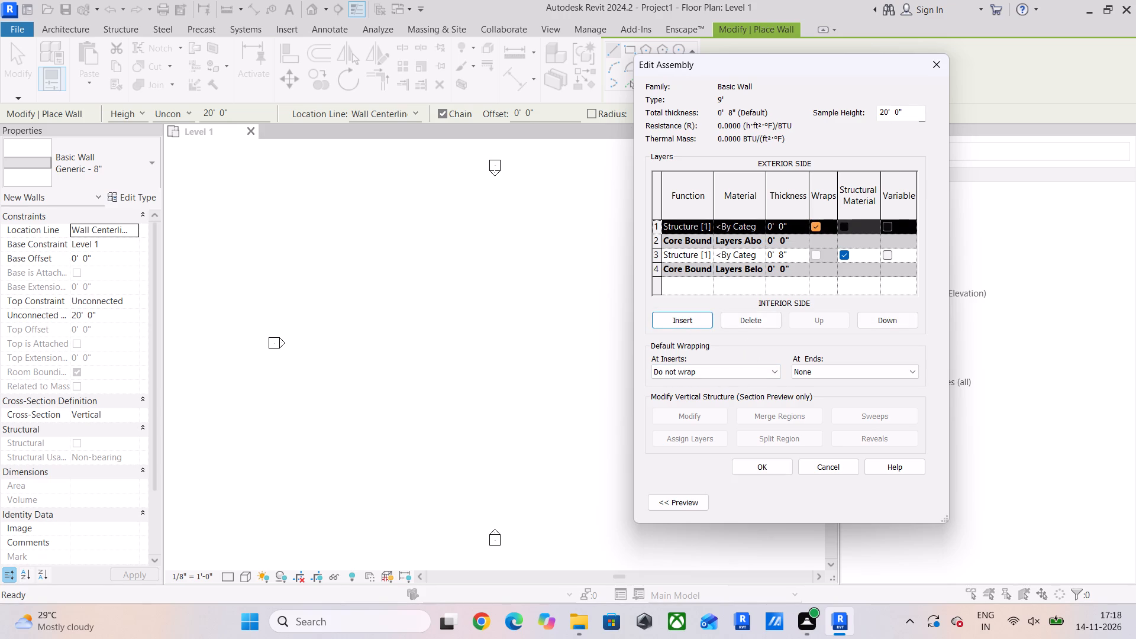
click(657, 272)
click(685, 319)
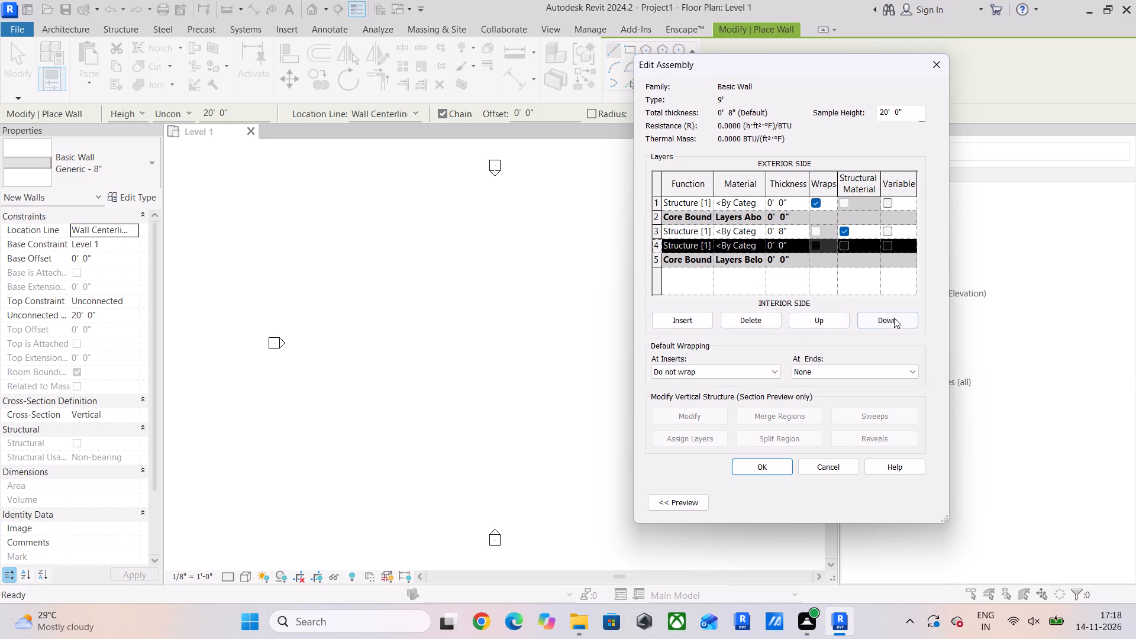
click(893, 319)
Set the thickness of both the interior and exterior layers outside the core to 0.5".
click(787, 260)
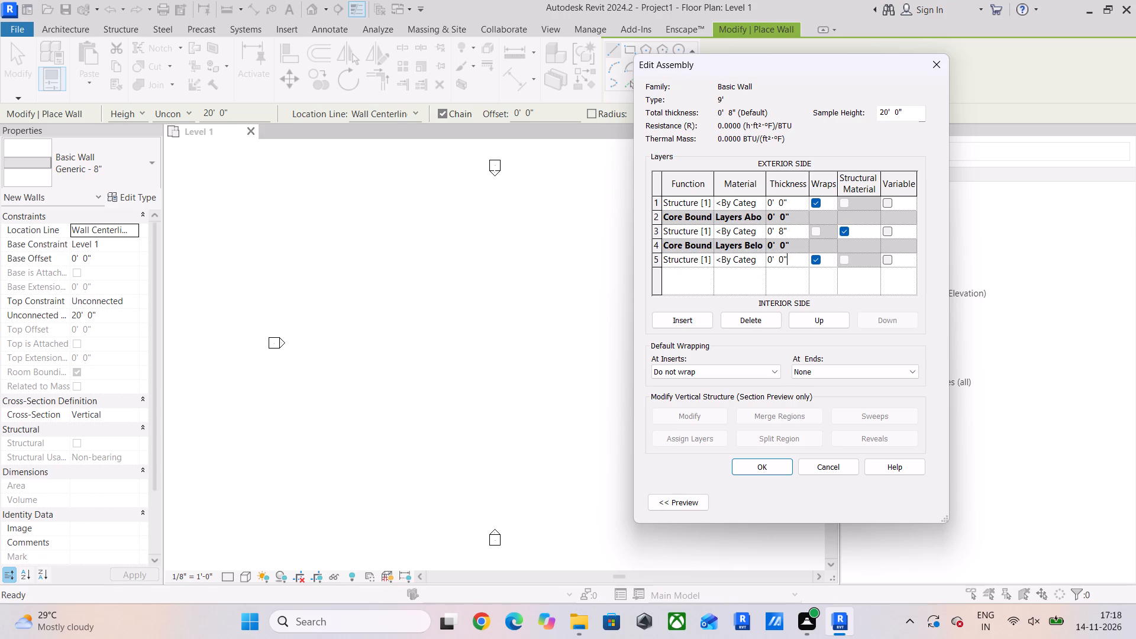
drag(791, 259, 749, 260)
key(period)
text(5")
key(Return)
click(797, 189)
click(795, 197)
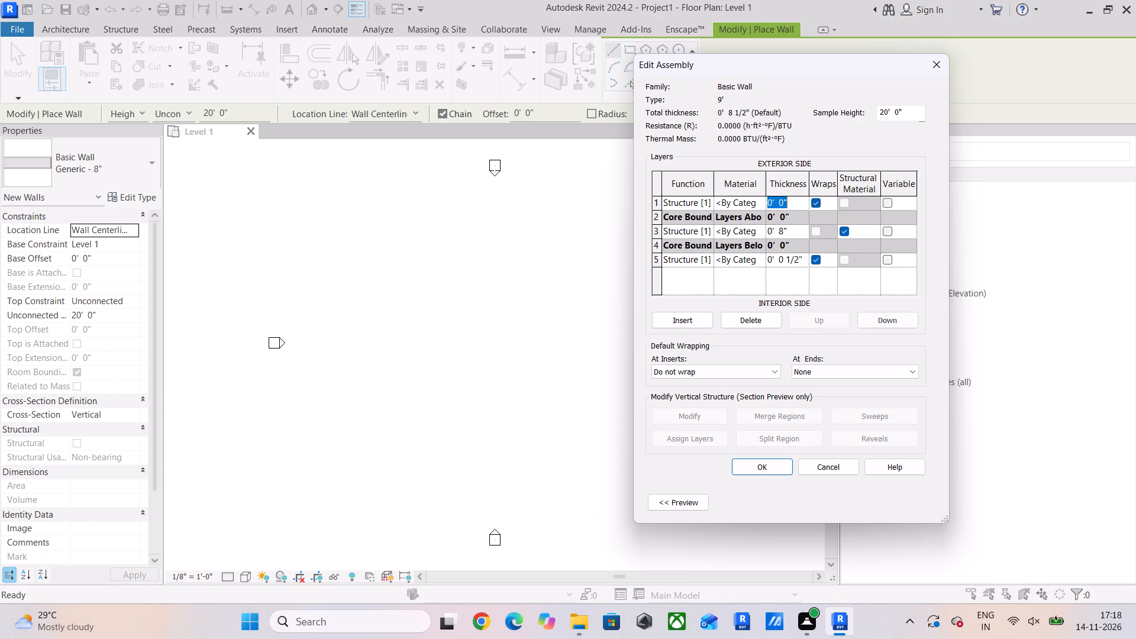
drag(795, 198, 747, 200)
key(period)
text(5")
key(Return)
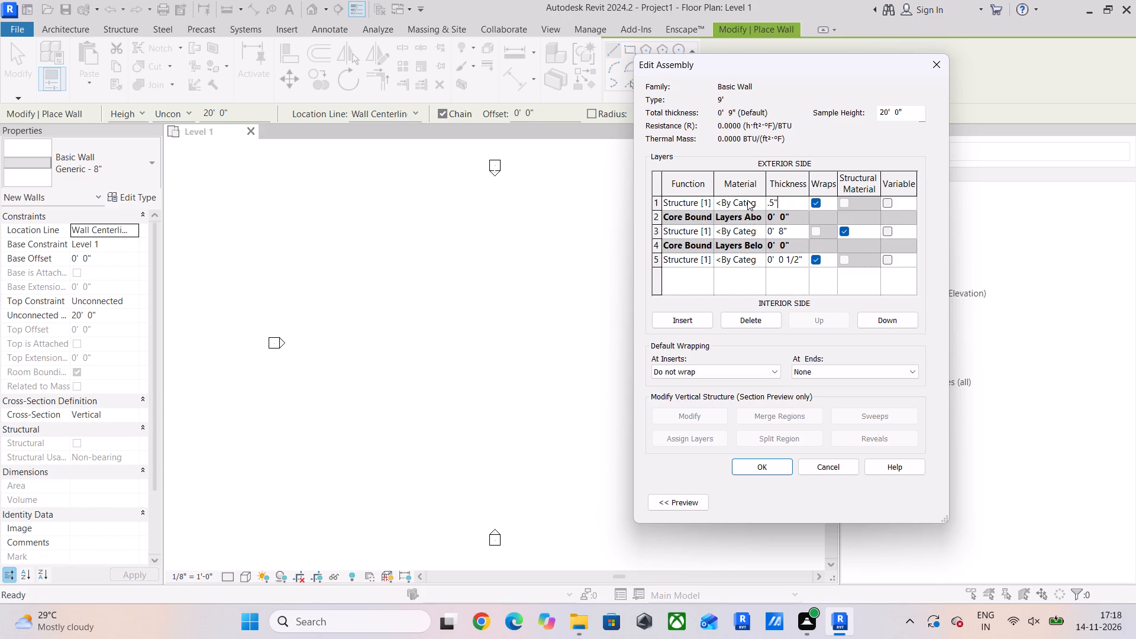
Set the core structure layer's thickness to 9' and accept the 9' wall type.
click(792, 230)
drag(792, 230, 756, 235)
text(9')
key(Return)
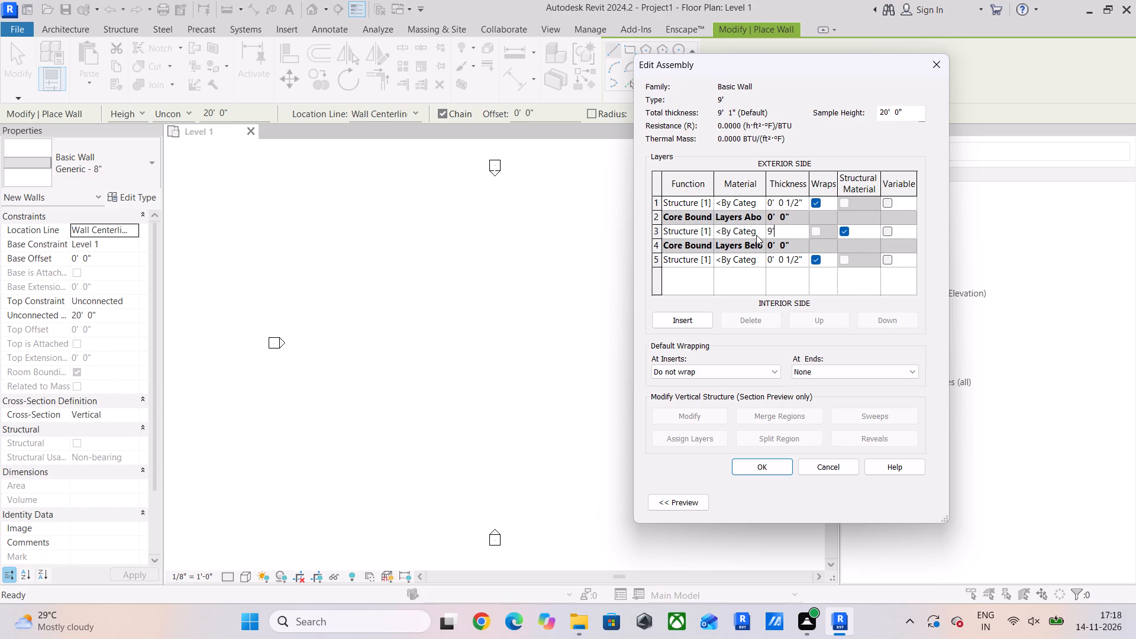
click(770, 475)
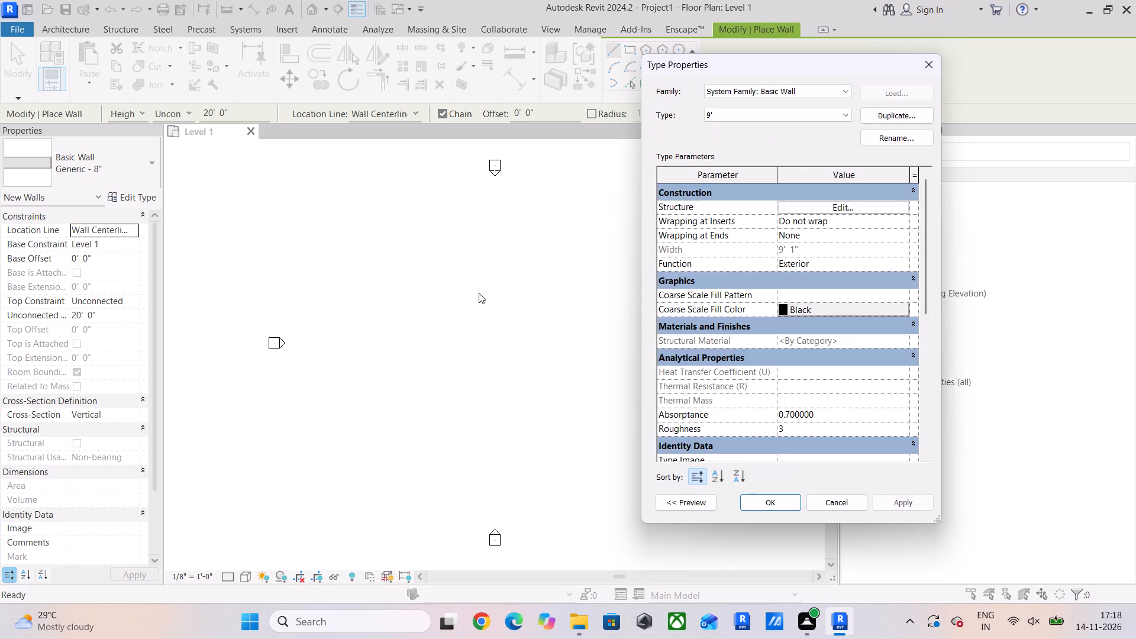
click(909, 113)
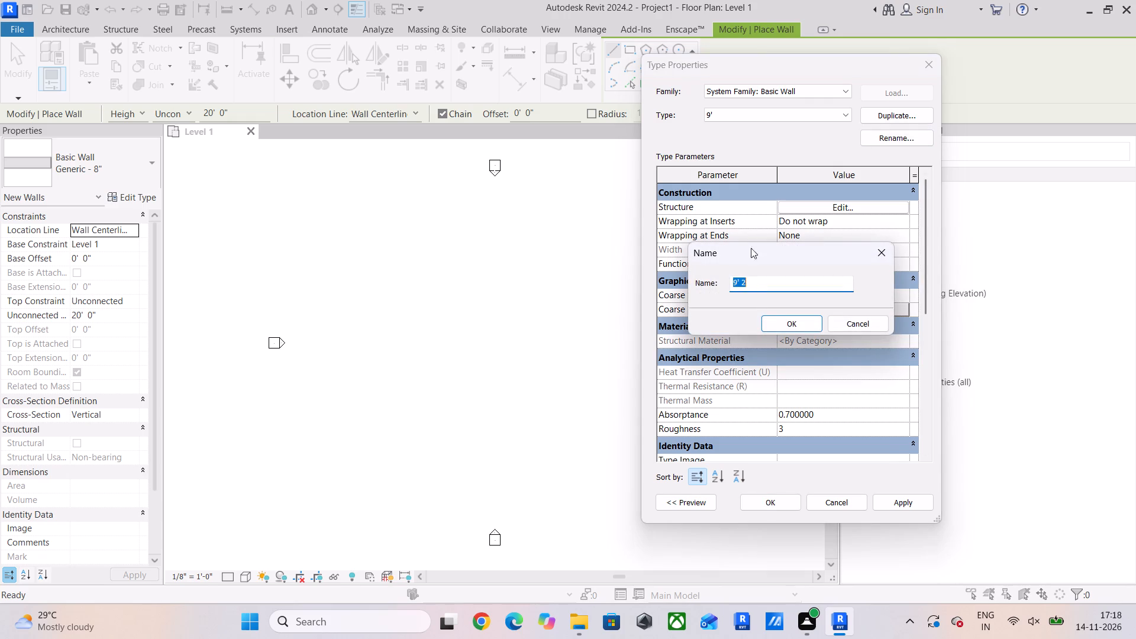
click(883, 256)
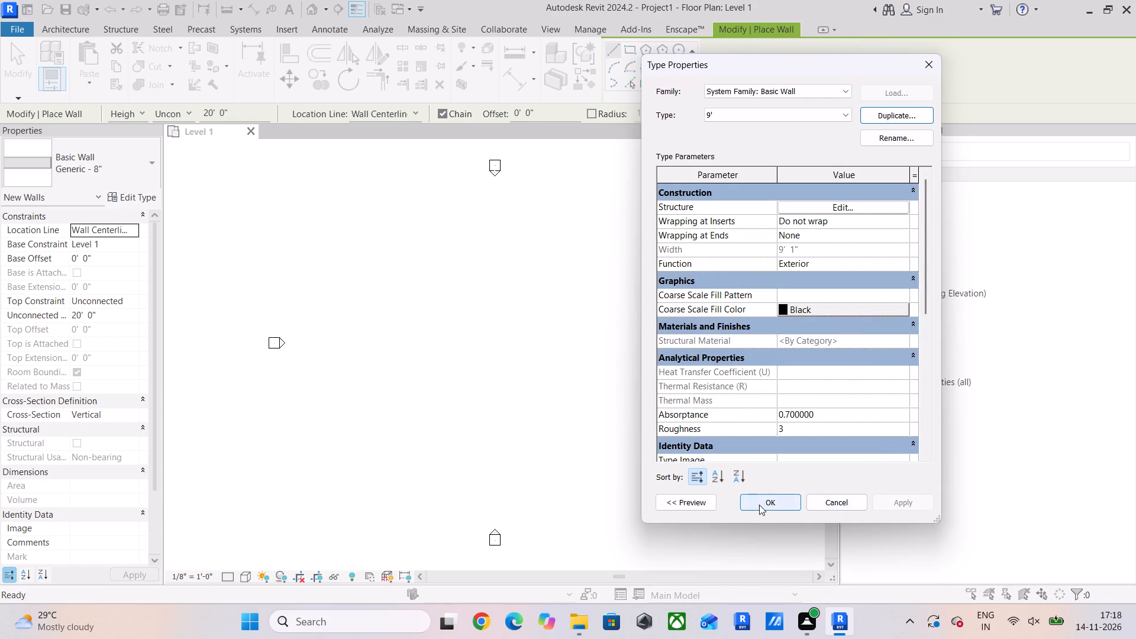
click(759, 505)
Duplicate the 9' basic wall type under the name 5".
click(131, 198)
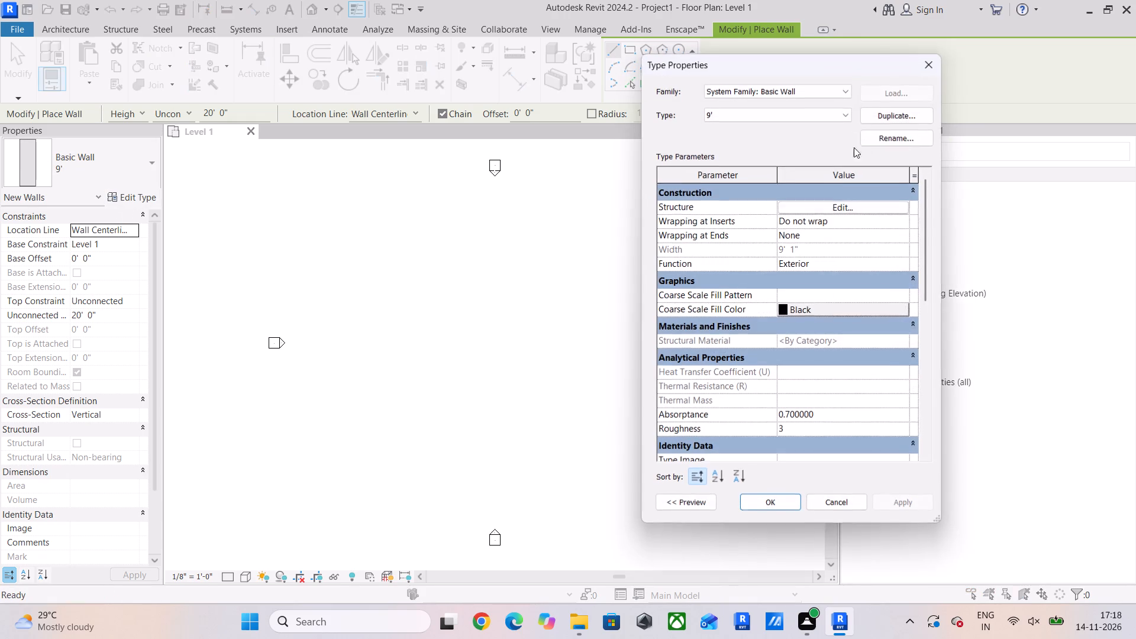
click(901, 118)
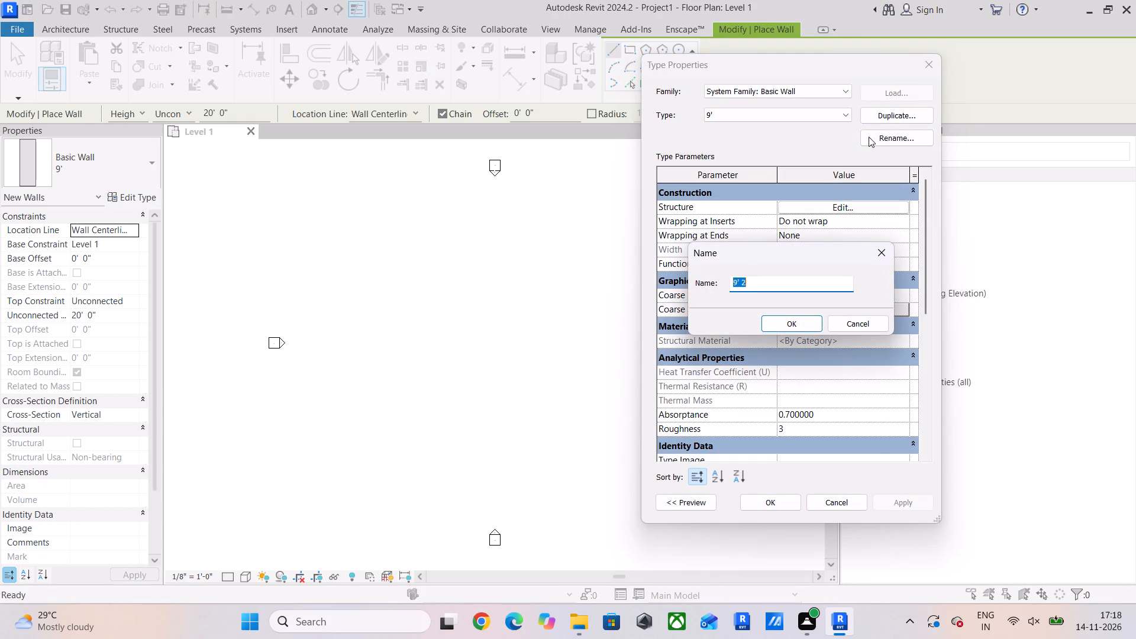
text(5")
key(Return)
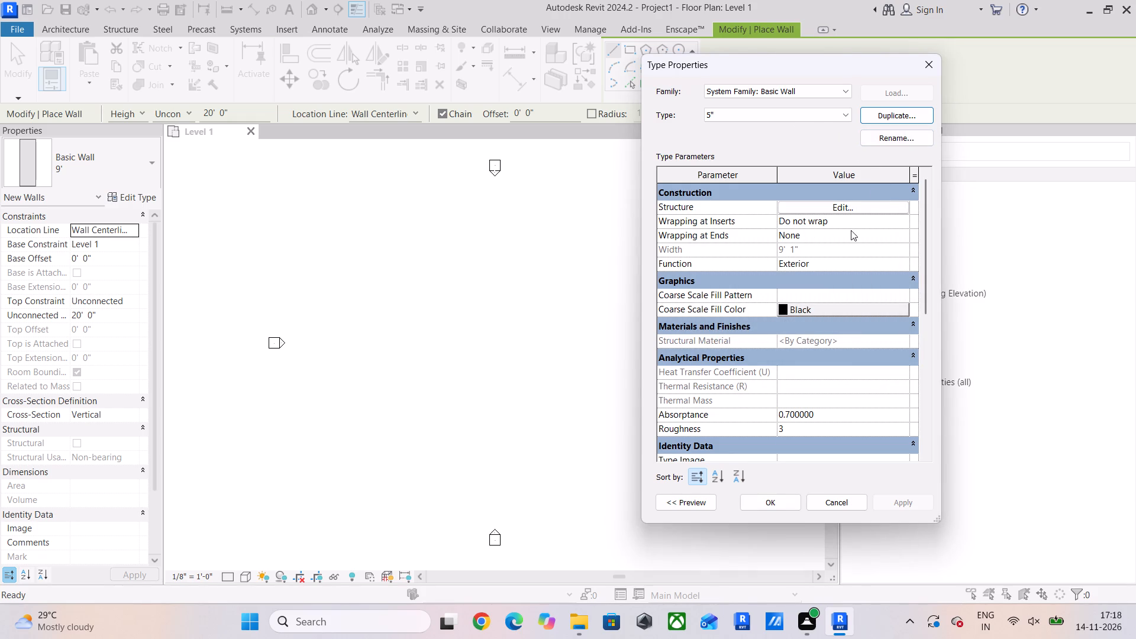
Set the core structure layer of the 5" wall type to 5" thick and accept the type.
click(859, 212)
click(798, 231)
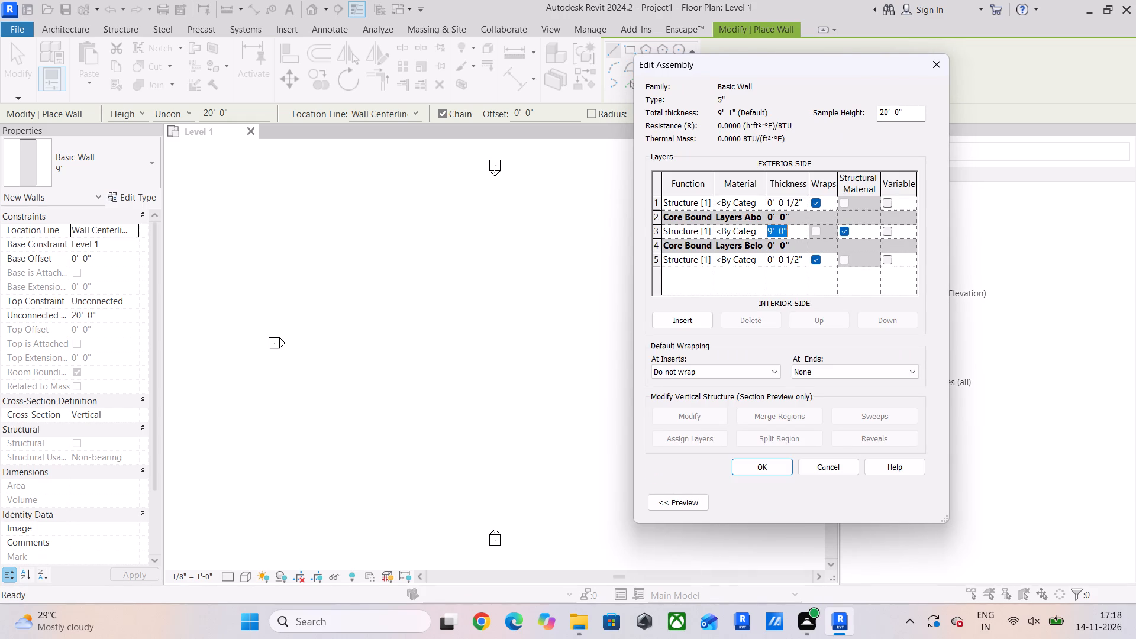
text(5")
key(Return)
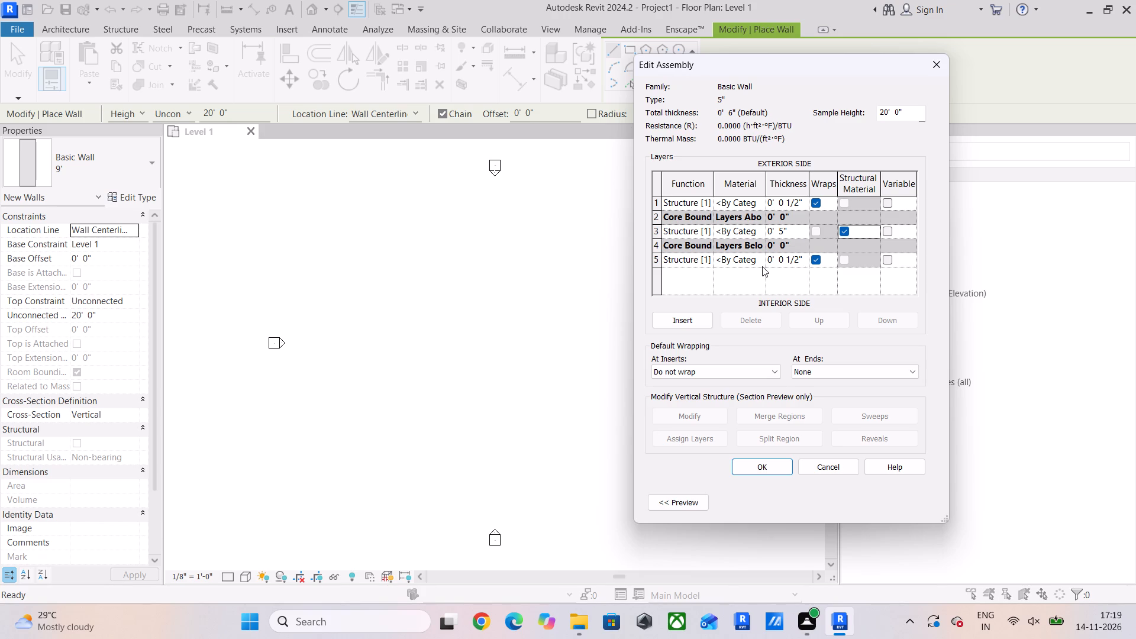
click(757, 460)
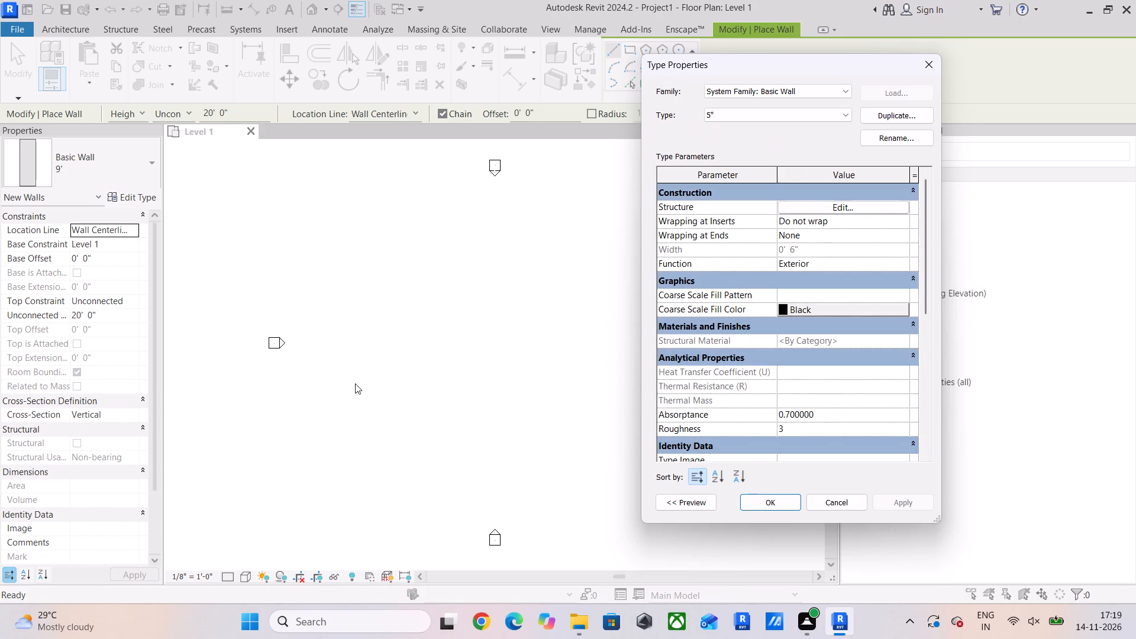
drag(915, 503, 909, 505)
click(764, 502)
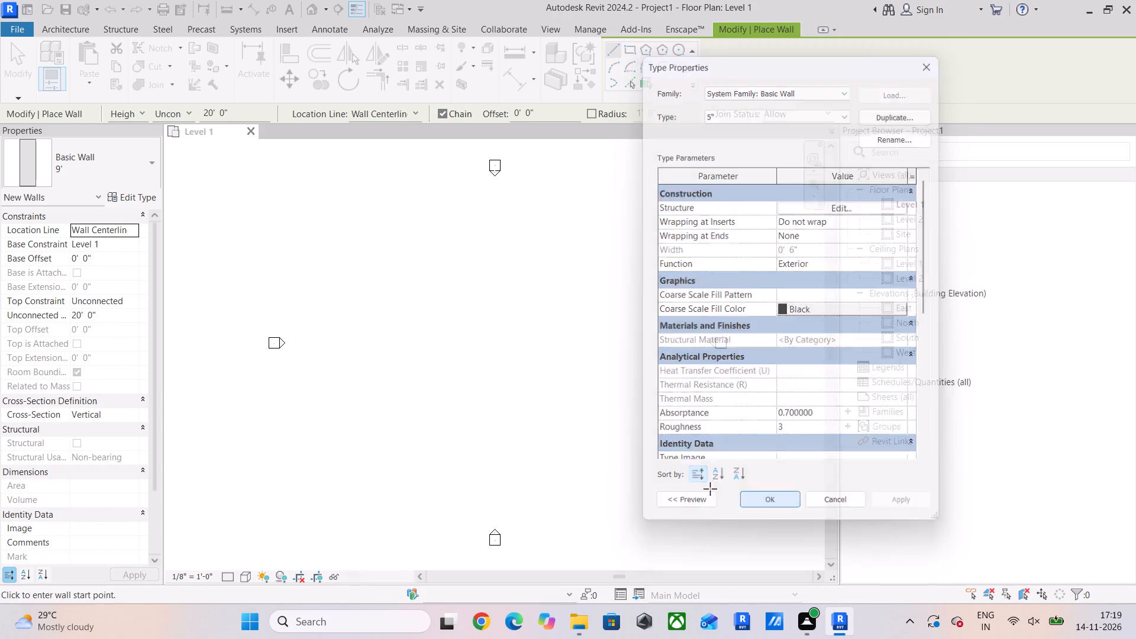
Choose the 9' basic wall type for placing new walls.
click(107, 164)
click(78, 281)
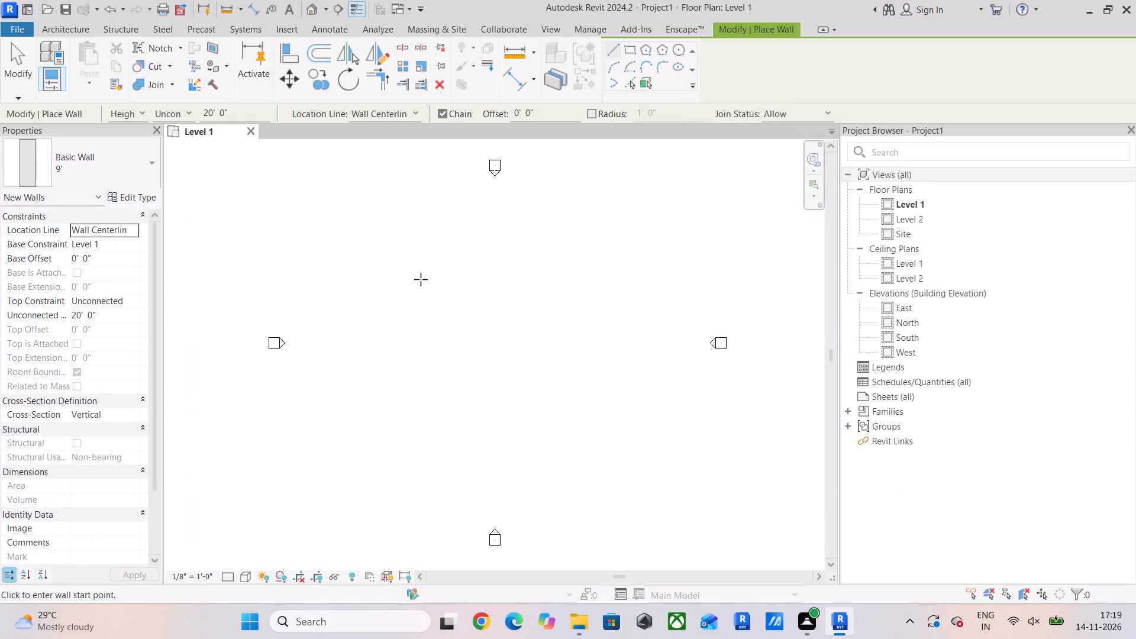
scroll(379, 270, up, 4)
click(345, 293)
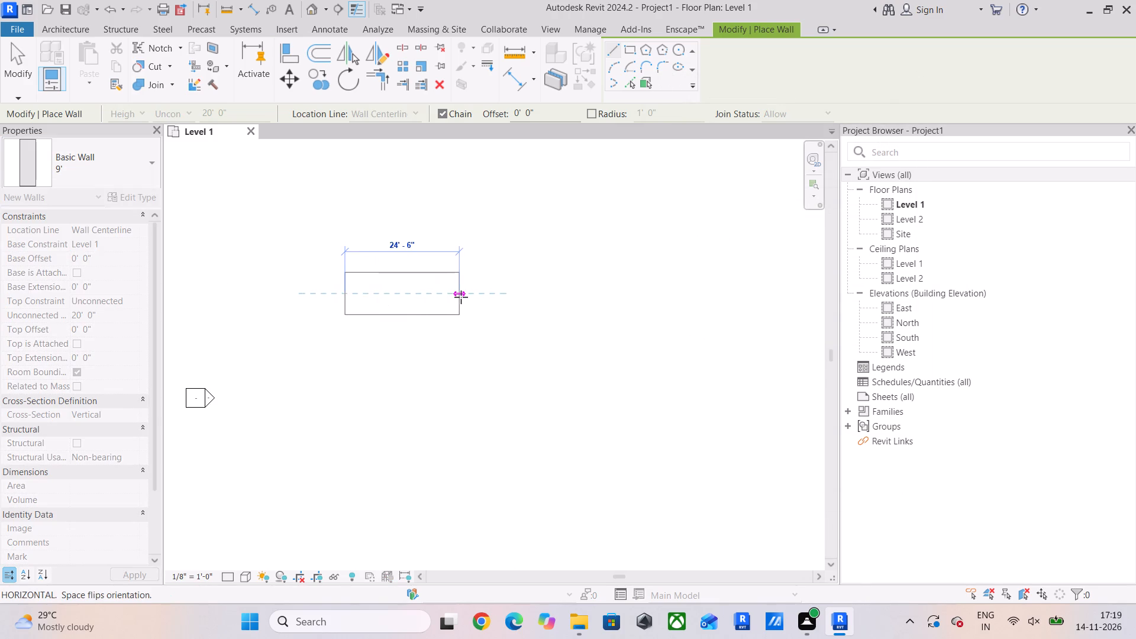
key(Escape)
In the 9' wall type's structure, set the function of both layers outside the core to Finish 1 [4].
click(154, 155)
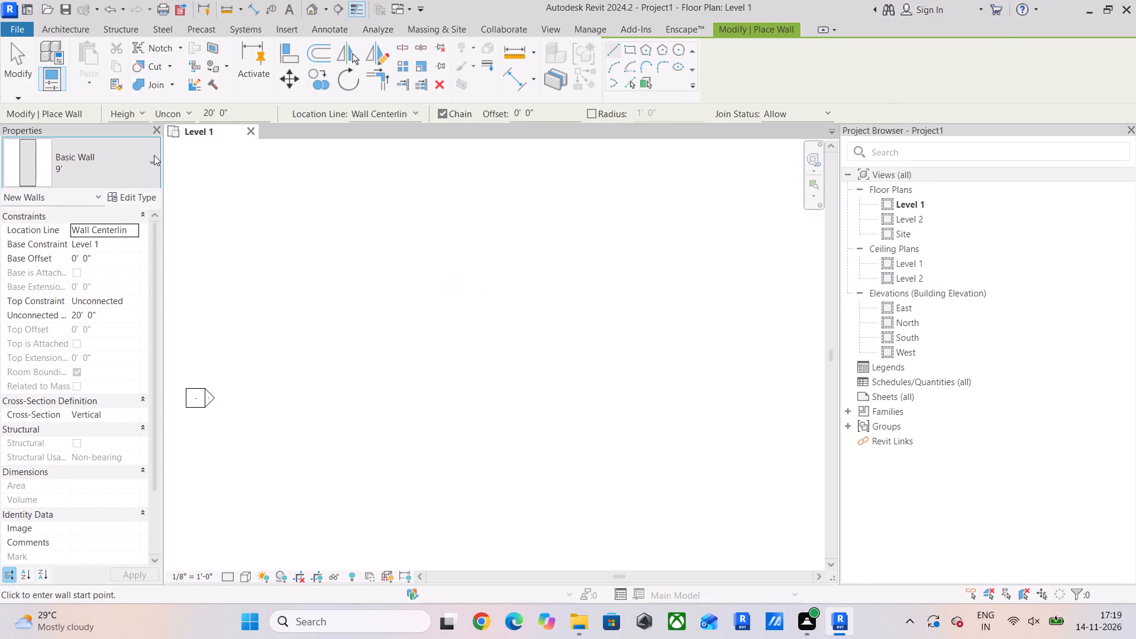
click(120, 172)
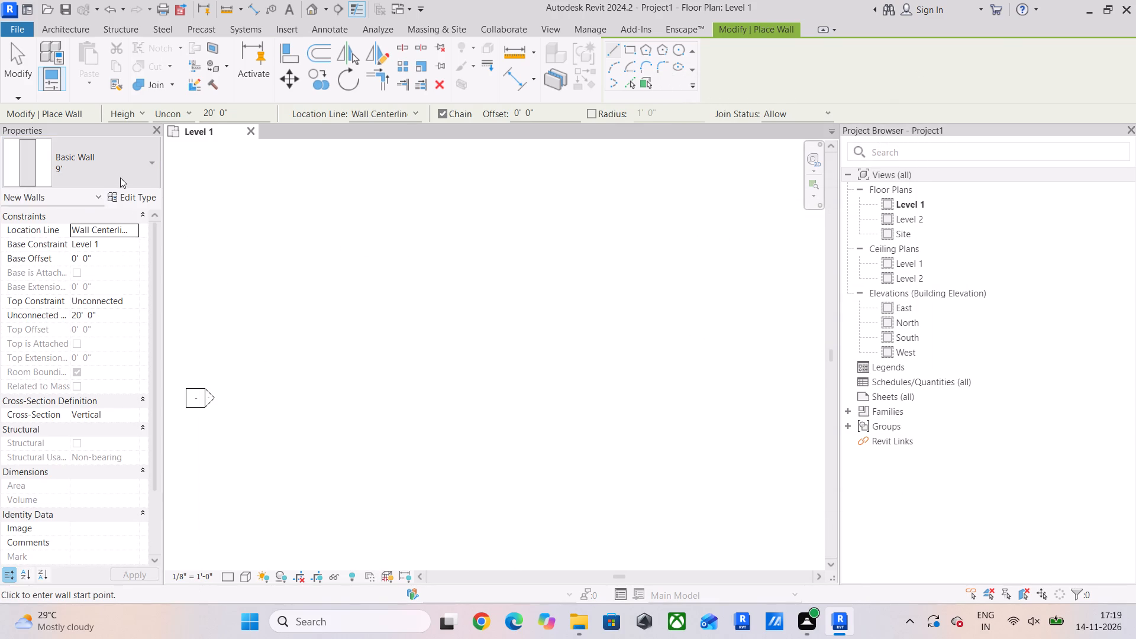
click(137, 197)
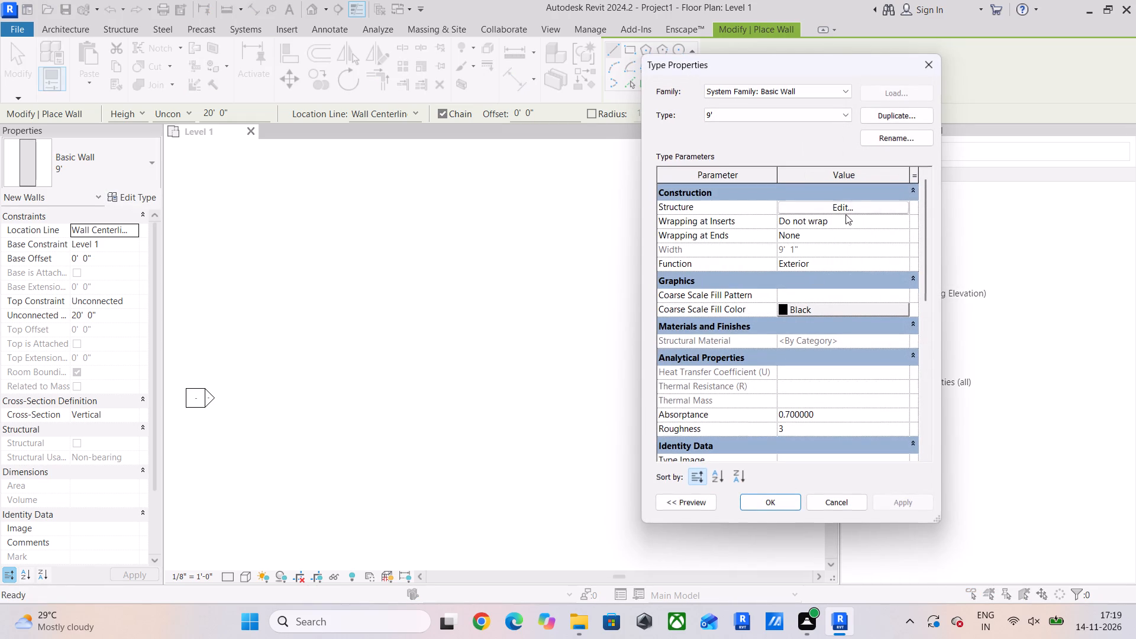
click(845, 214)
click(848, 208)
click(714, 260)
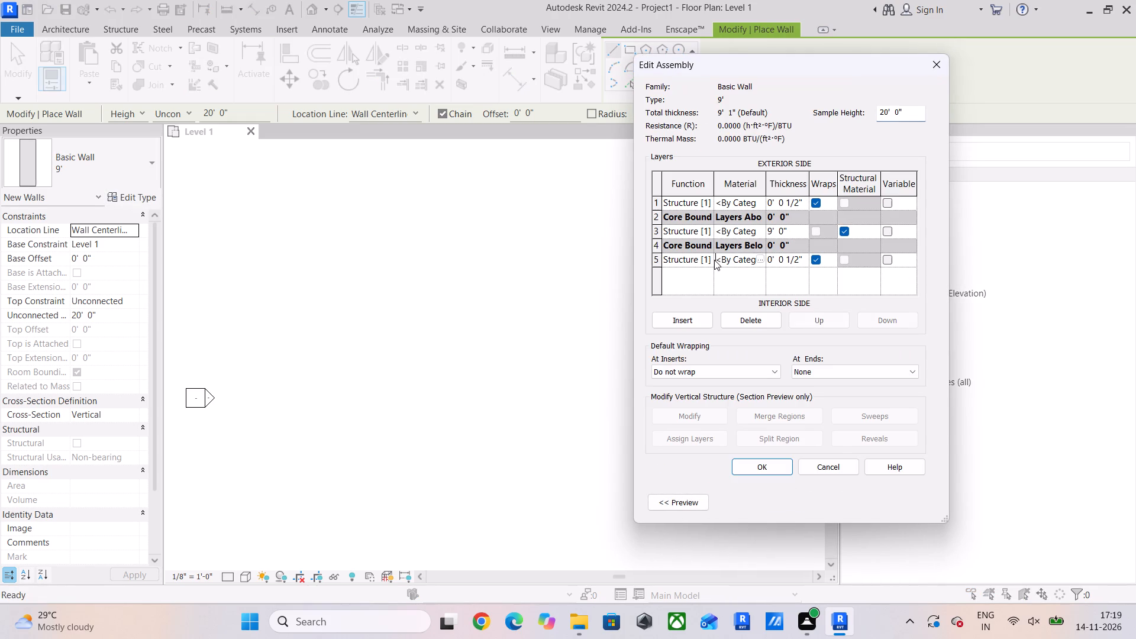
click(708, 260)
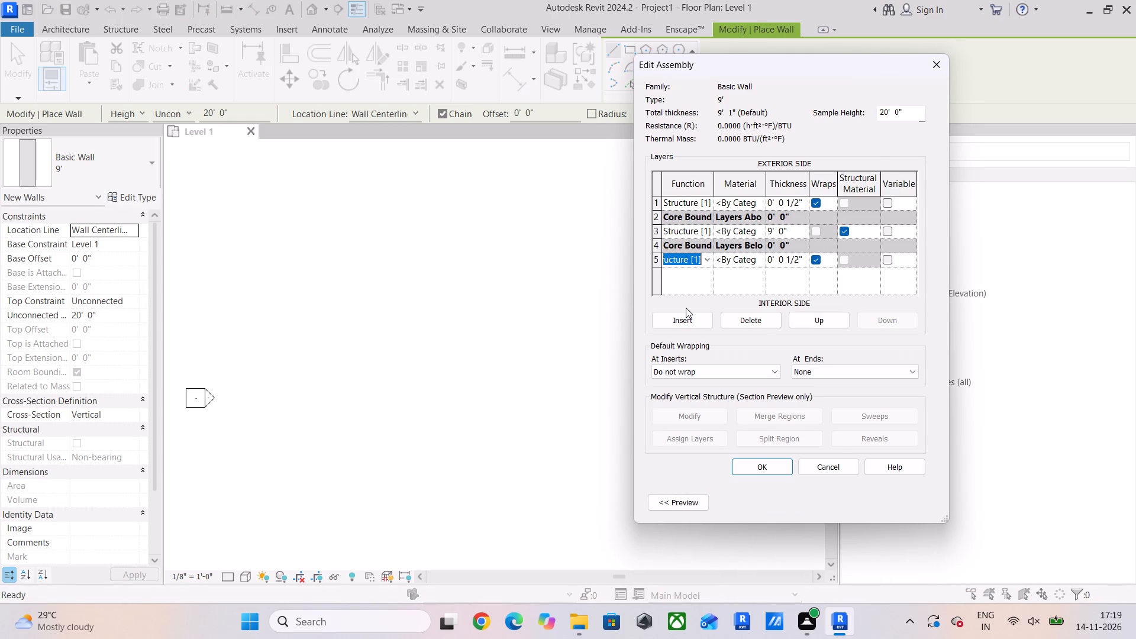
click(686, 308)
click(705, 206)
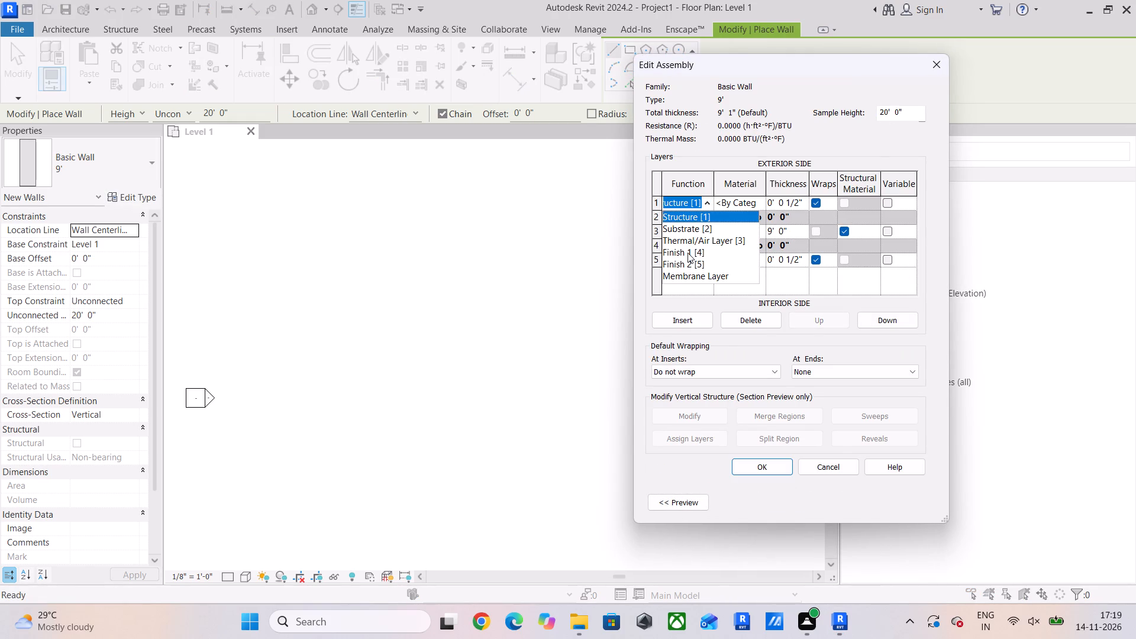
click(693, 251)
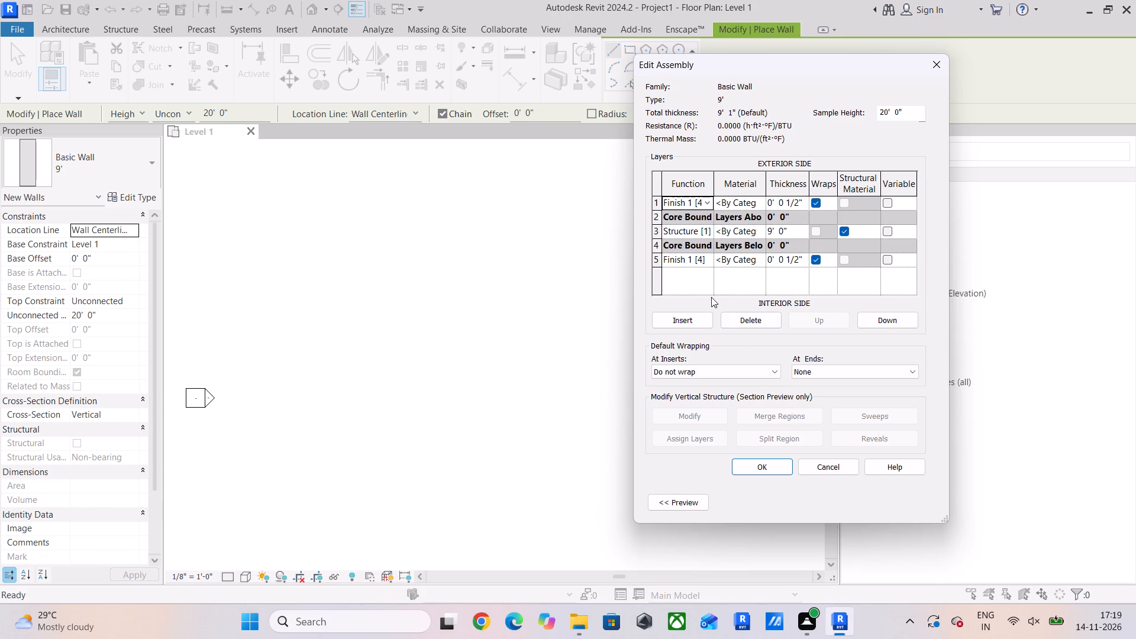
Set the core structure layer of the 9' wall type to 9" thick and accept the type.
click(795, 230)
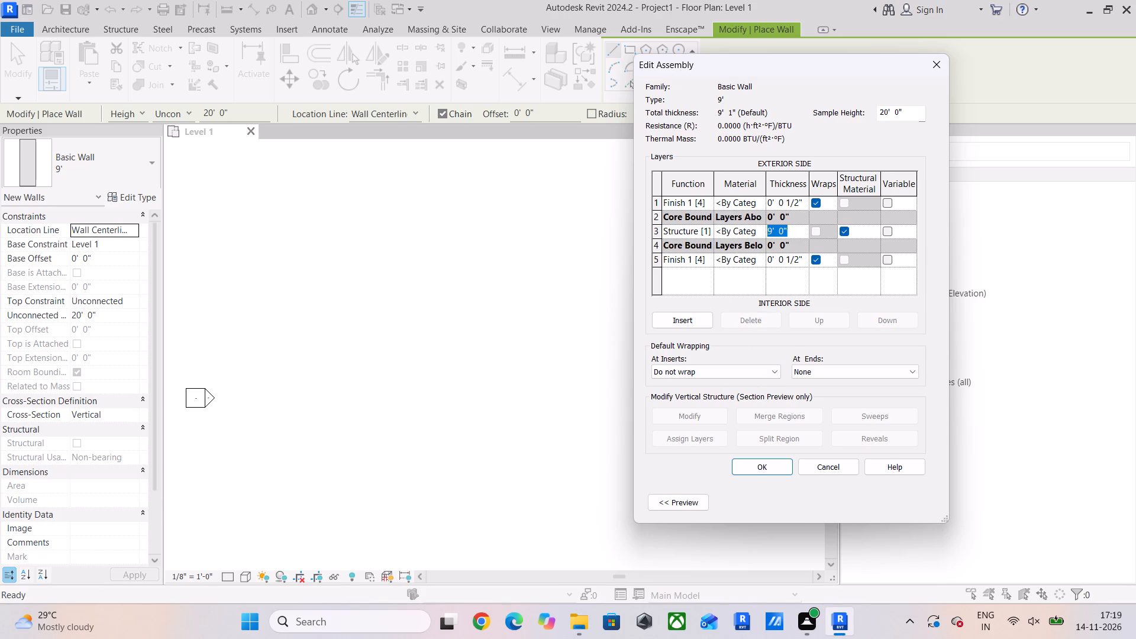
text(9")
key(Return)
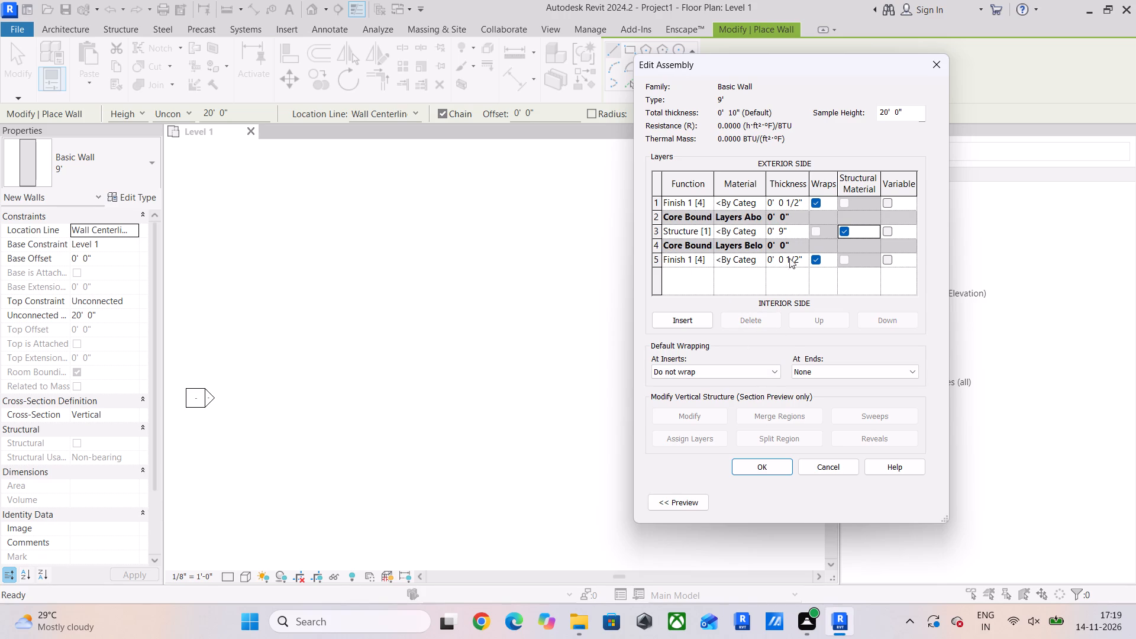
click(758, 463)
click(882, 503)
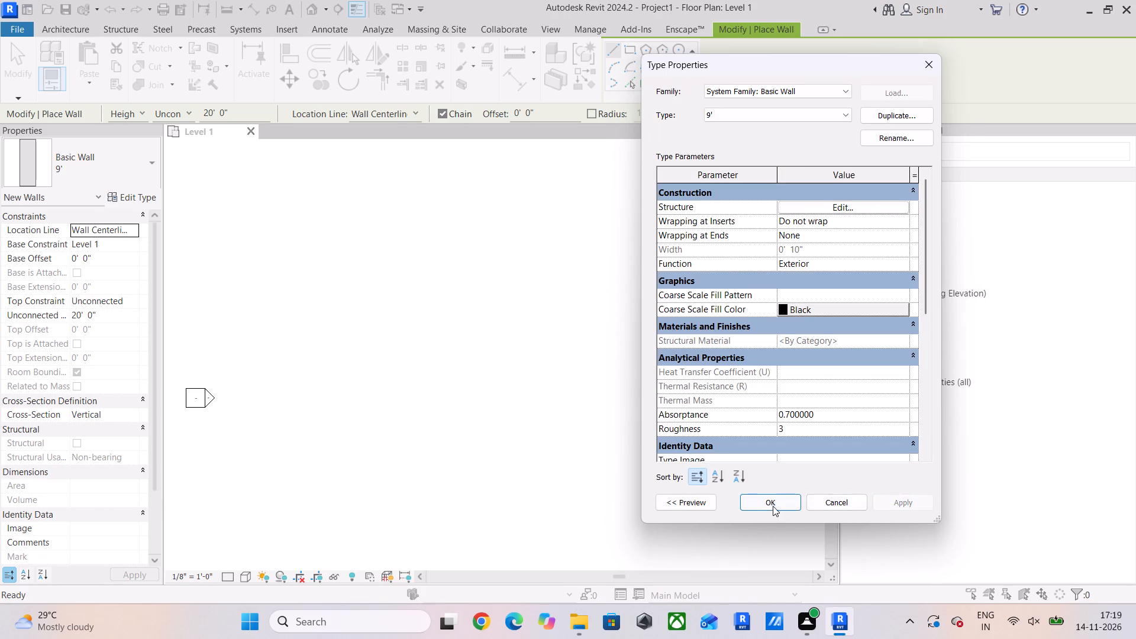
click(773, 506)
Draw a horizontal wall 30' long in the upper part of the plan, between the elevation markers.
click(335, 279)
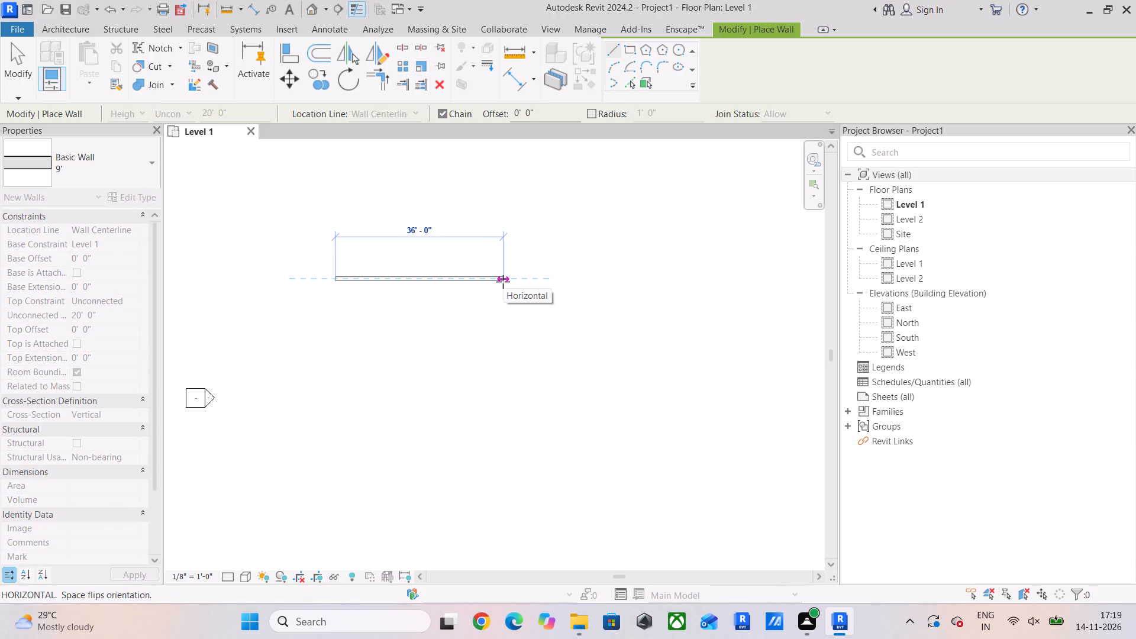
text(30')
key(Return)
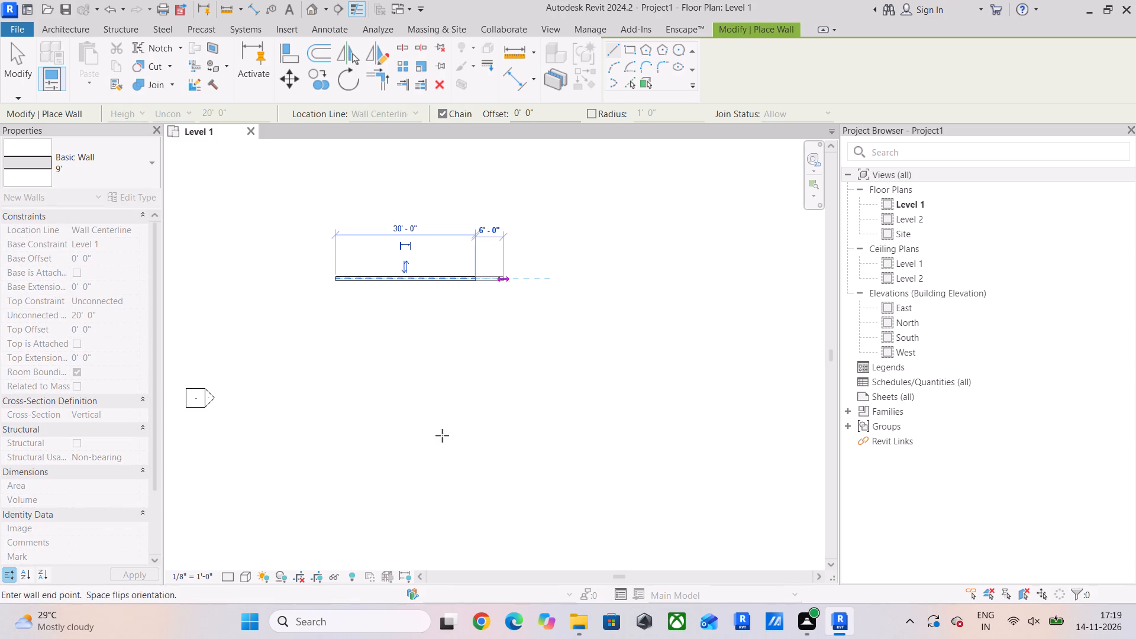
key(Escape)
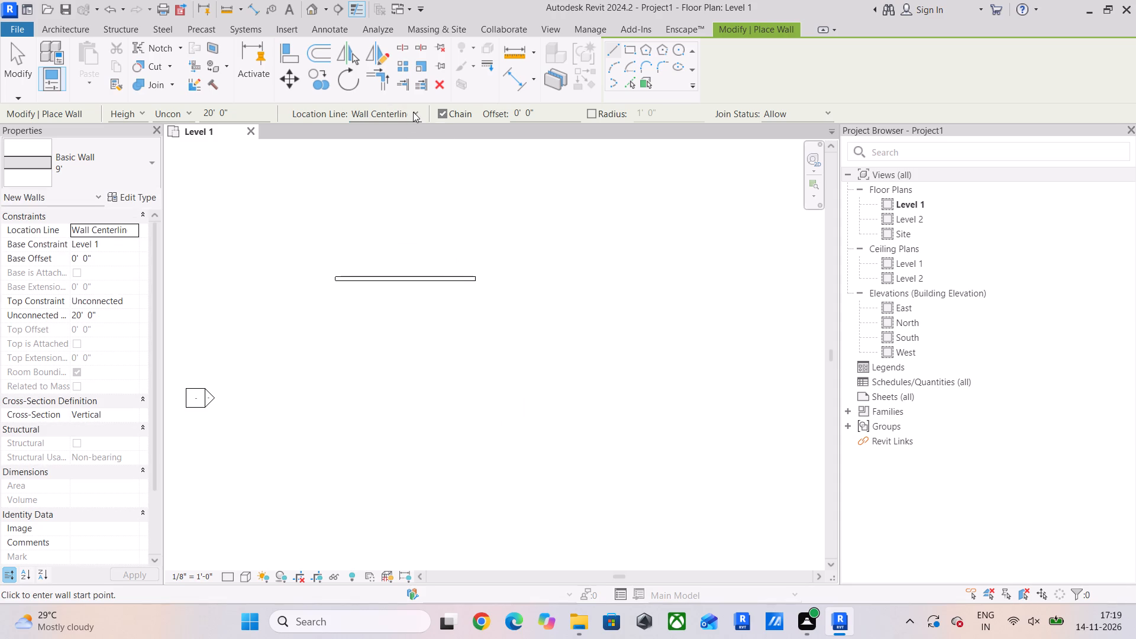
Set the location line for new walls to Finish Face: Exterior and end wall placement.
click(413, 112)
click(405, 152)
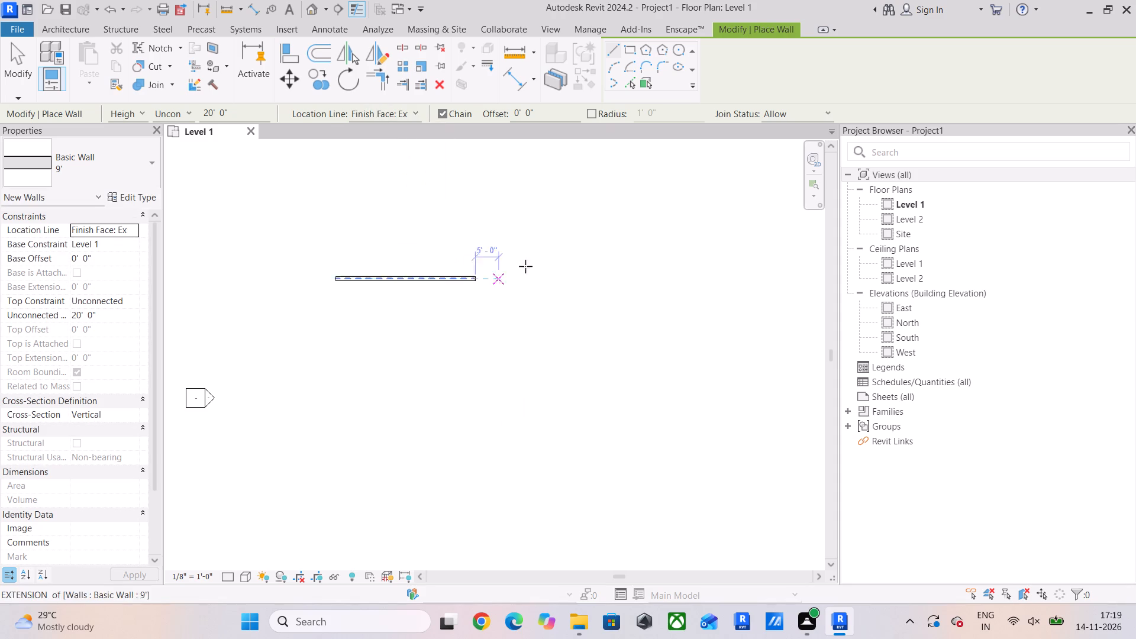
click(250, 112)
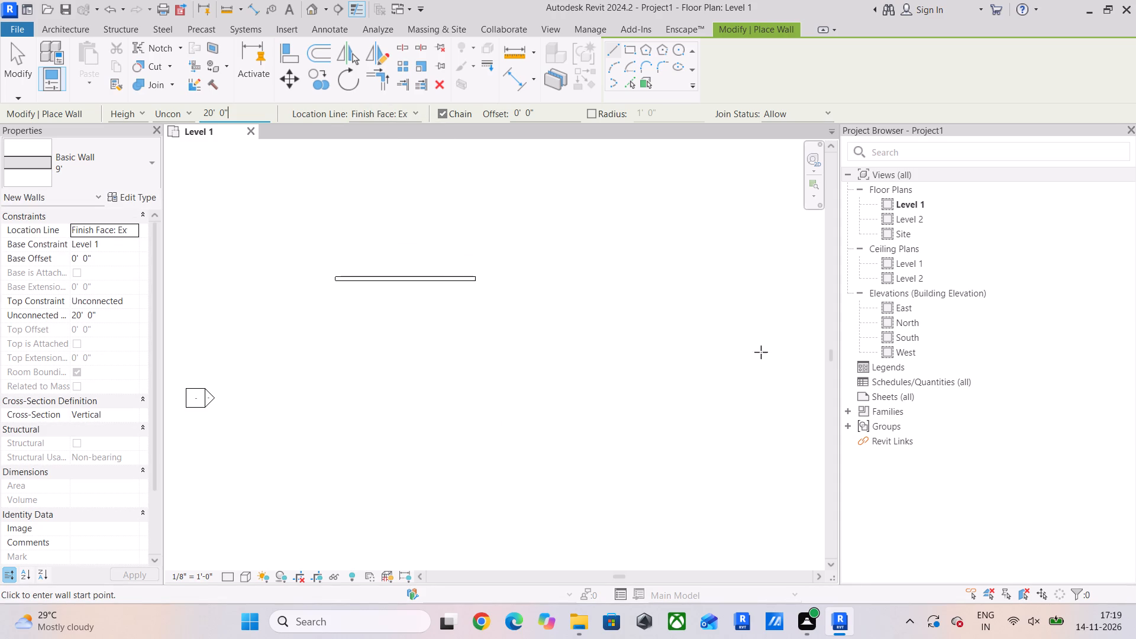
key(Escape)
In the South elevation, rename Level 1 as GROUND together with its corresponding views.
double_click(946, 332)
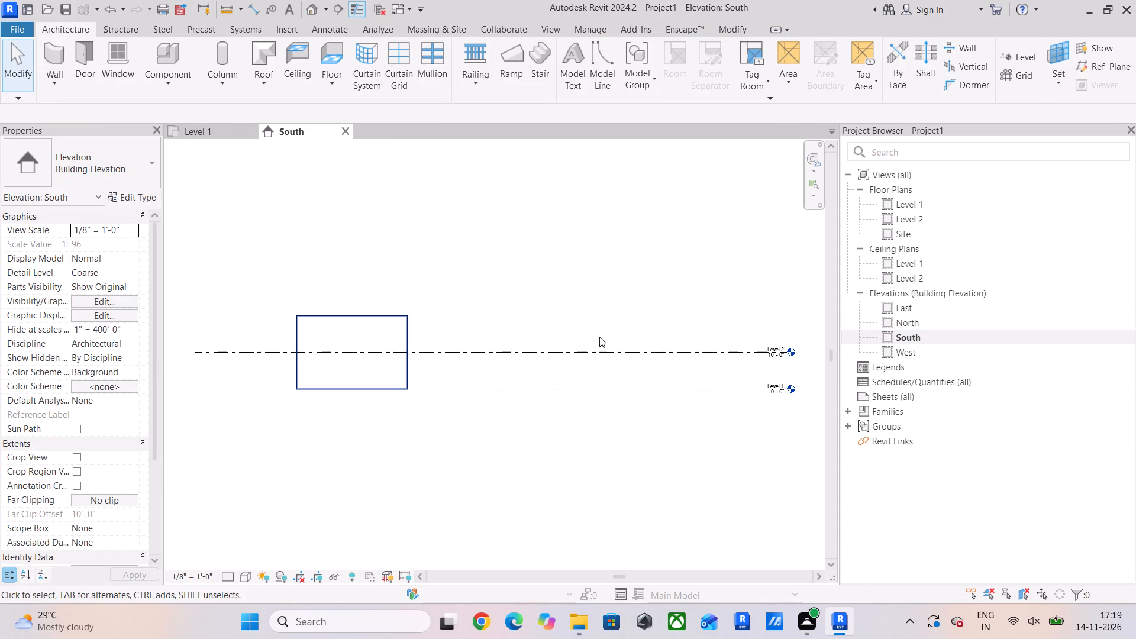
middle_drag(595, 339, 308, 289)
scroll(431, 366, up, 6)
middle_drag(461, 354, 479, 399)
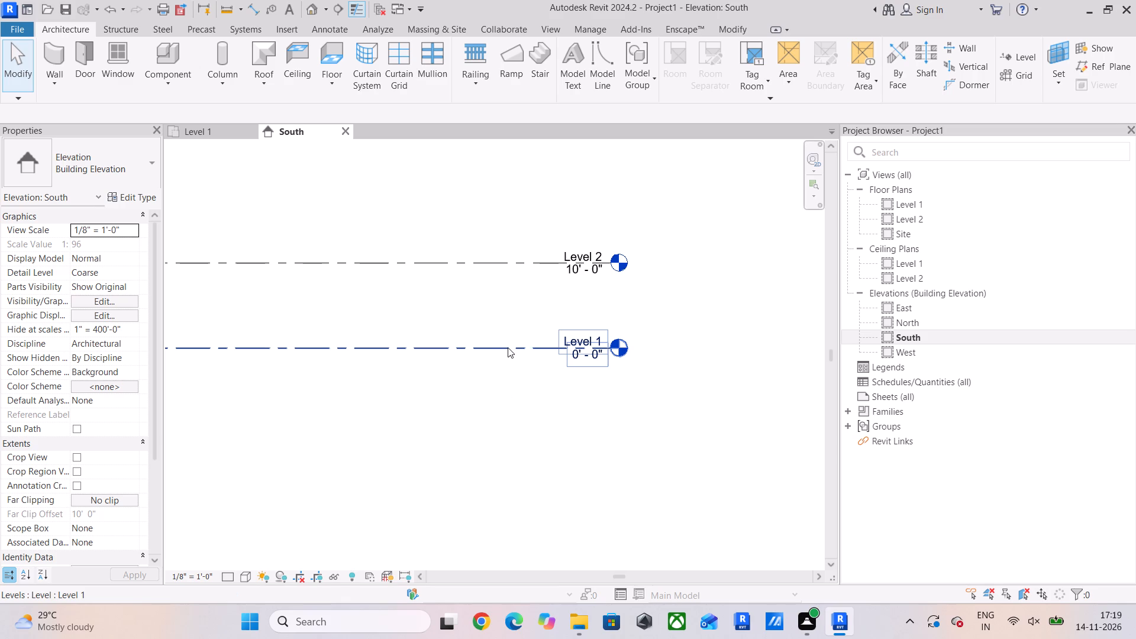
scroll(508, 347, up, 4)
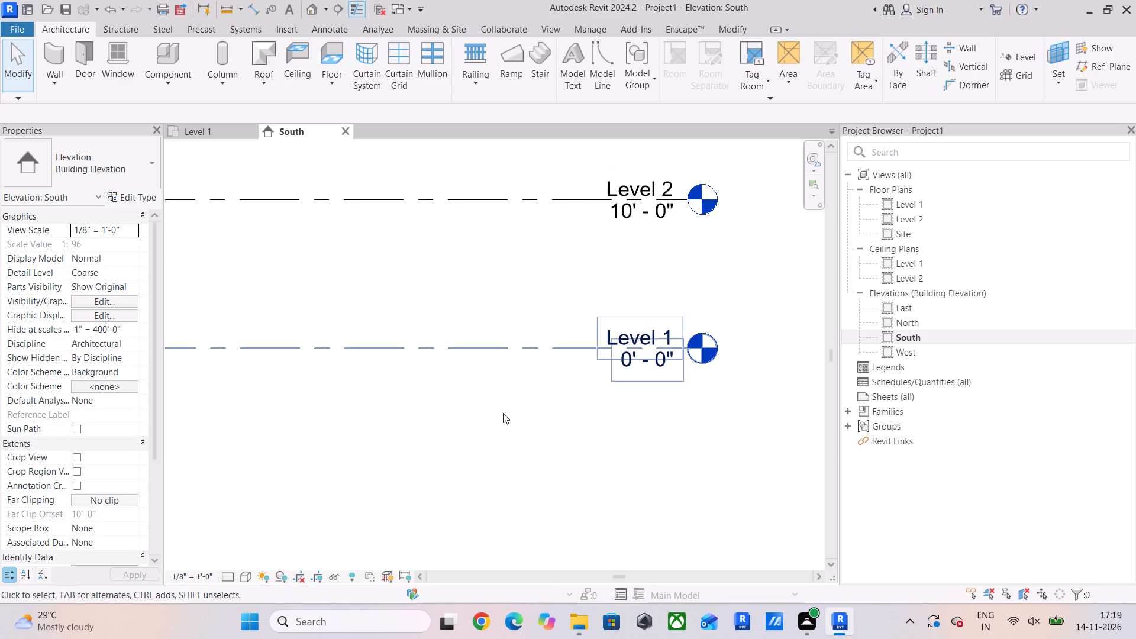
click(643, 328)
click(643, 327)
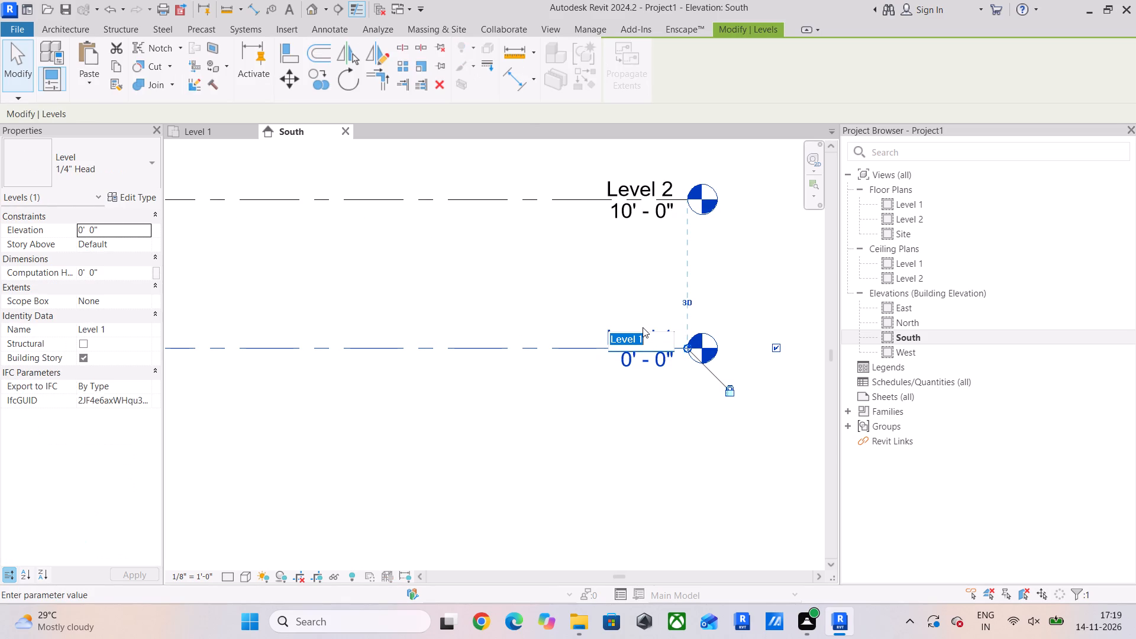
text(GROUN)
key(d)
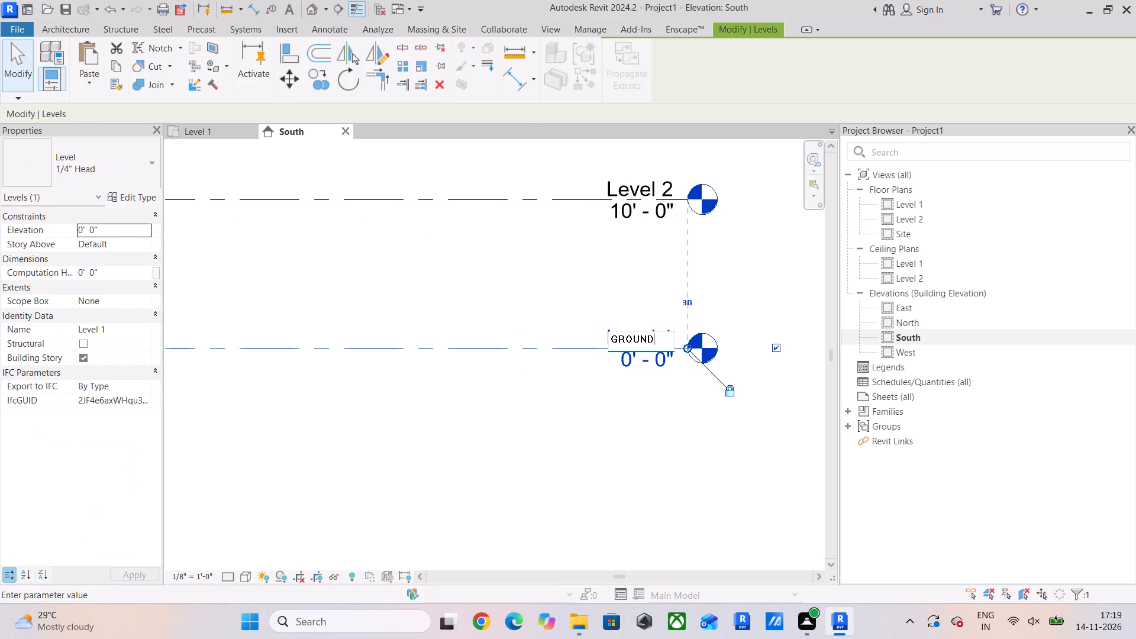
key(Return)
click(635, 316)
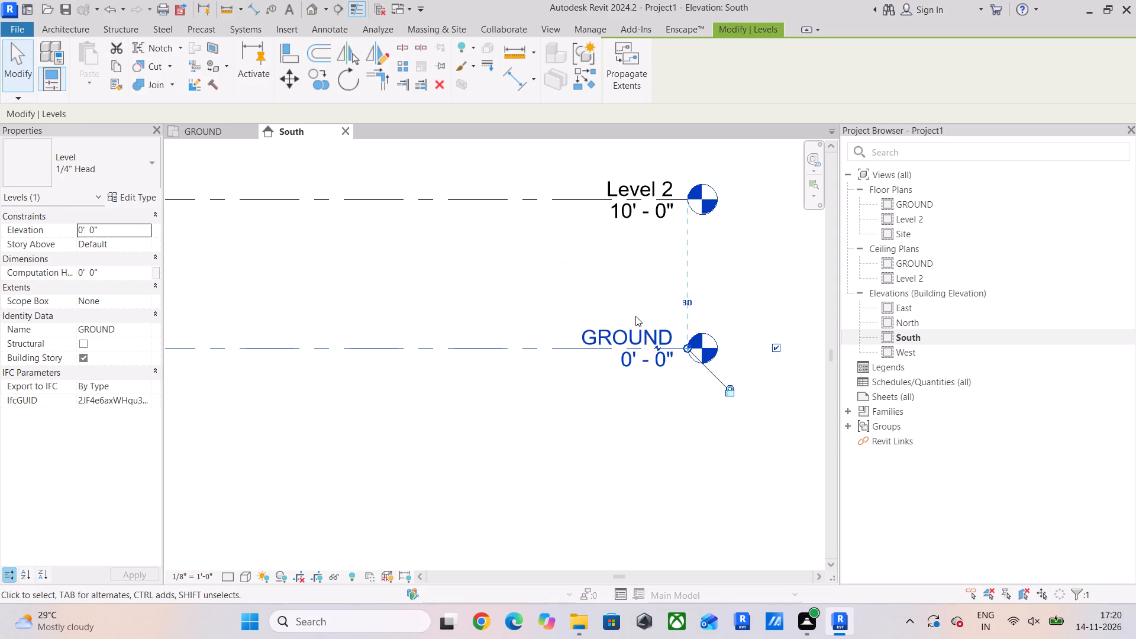
Create a new level offset 2' above the GROUND level by picking its line.
click(590, 91)
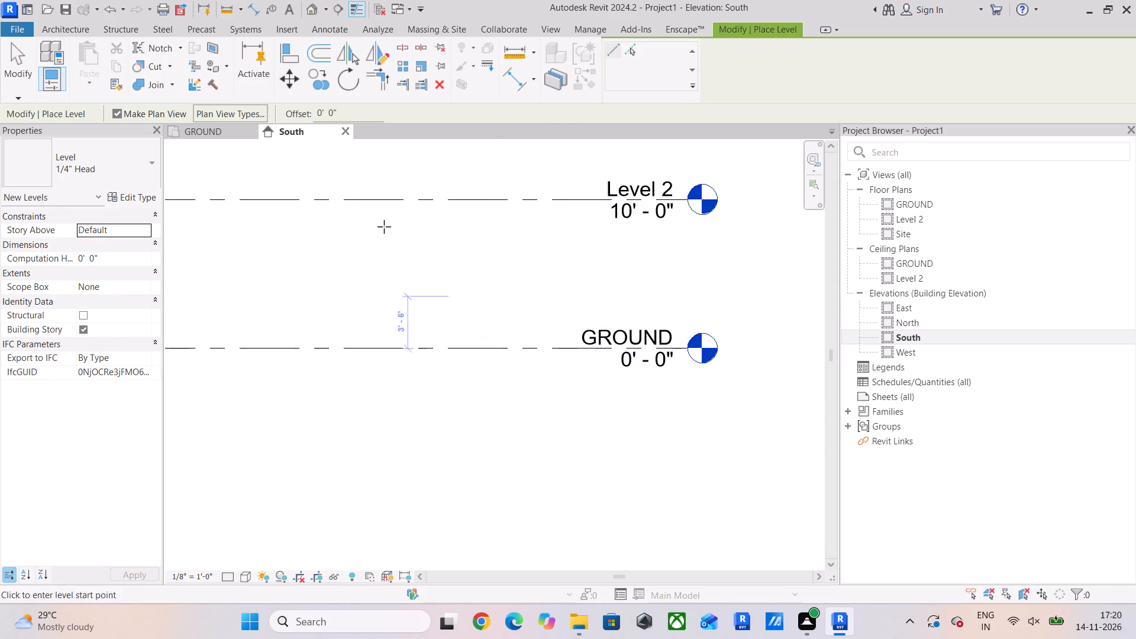
click(640, 44)
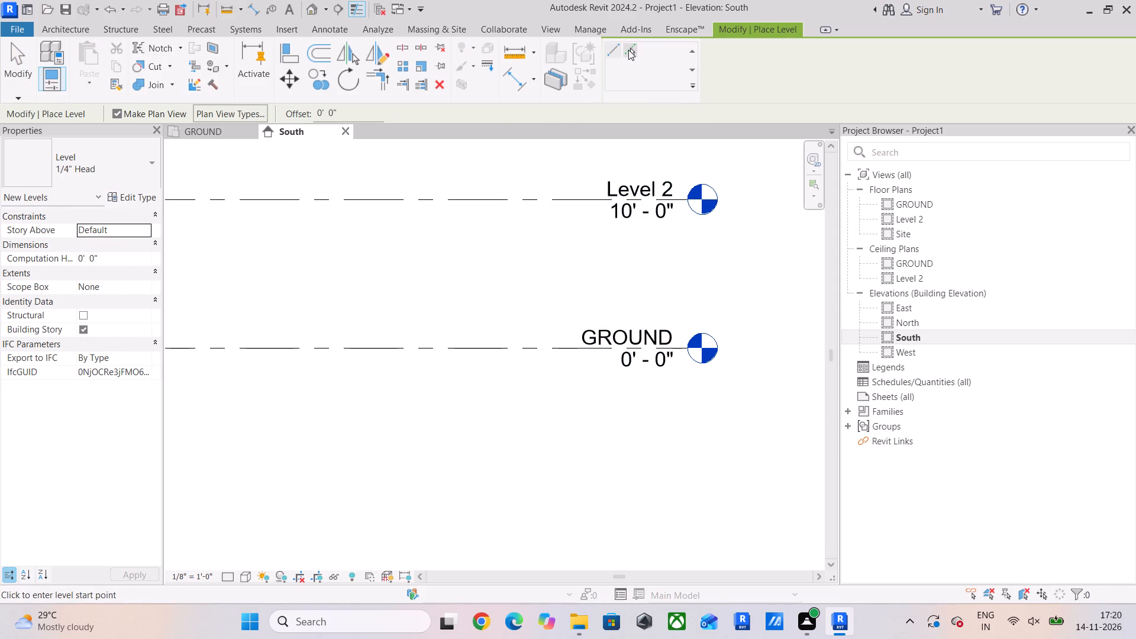
click(628, 50)
drag(354, 115, 274, 114)
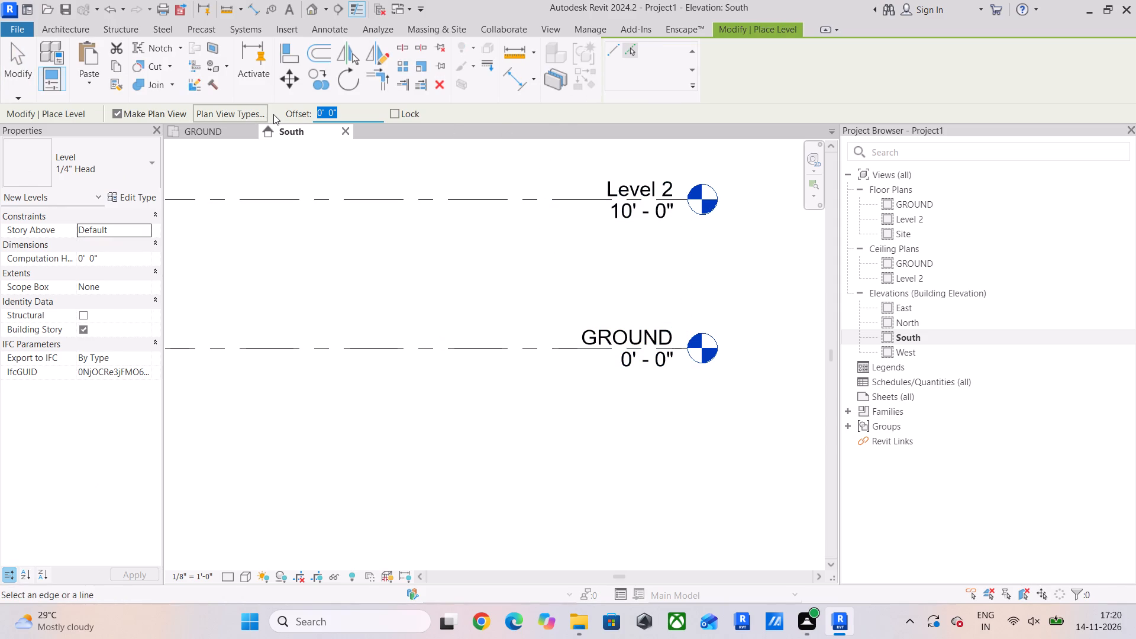
text(2')
key(Return)
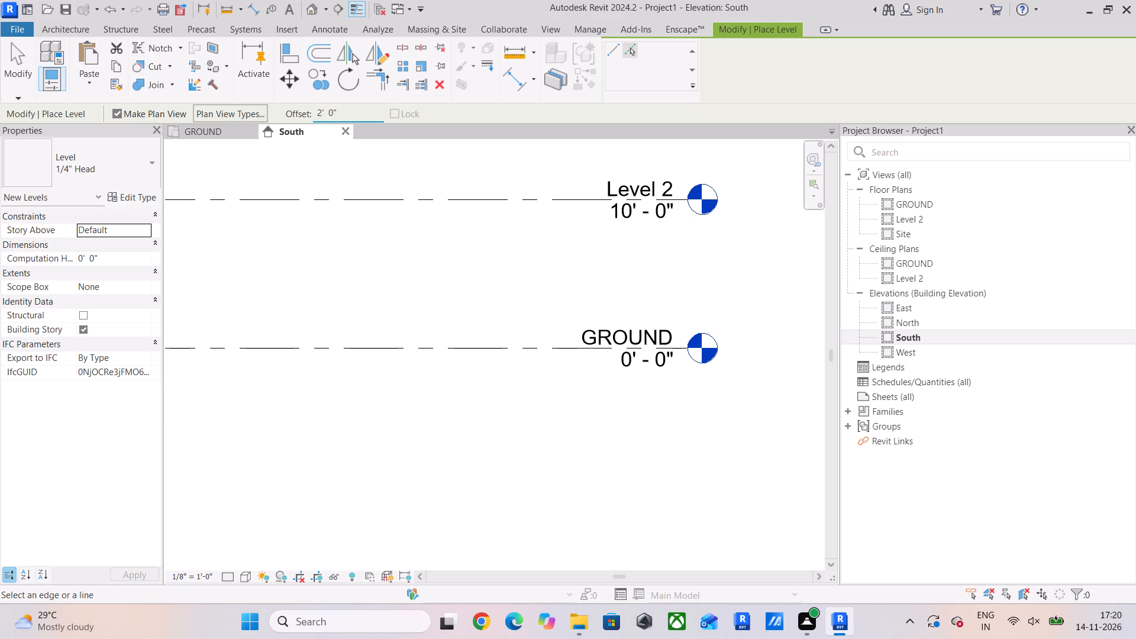
click(474, 344)
Rename the new level above GROUND as UPPER GROUND together with its corresponding views.
middle_drag(492, 353, 512, 396)
scroll(622, 381, up, 3)
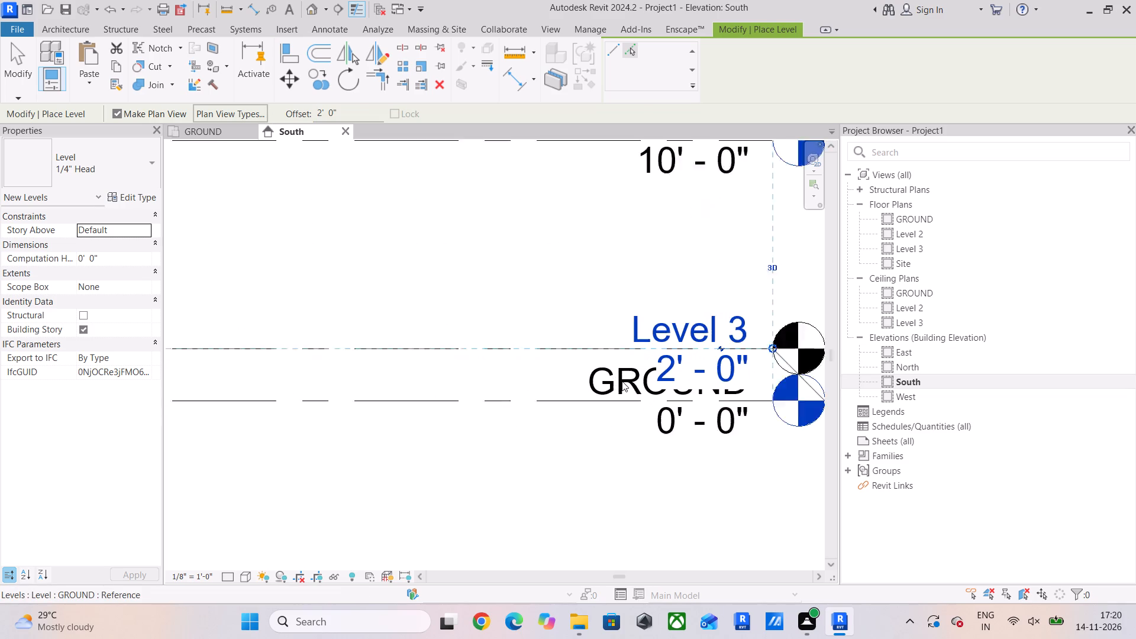
scroll(622, 381, up, 2)
middle_drag(534, 419, 482, 437)
double_click(594, 334)
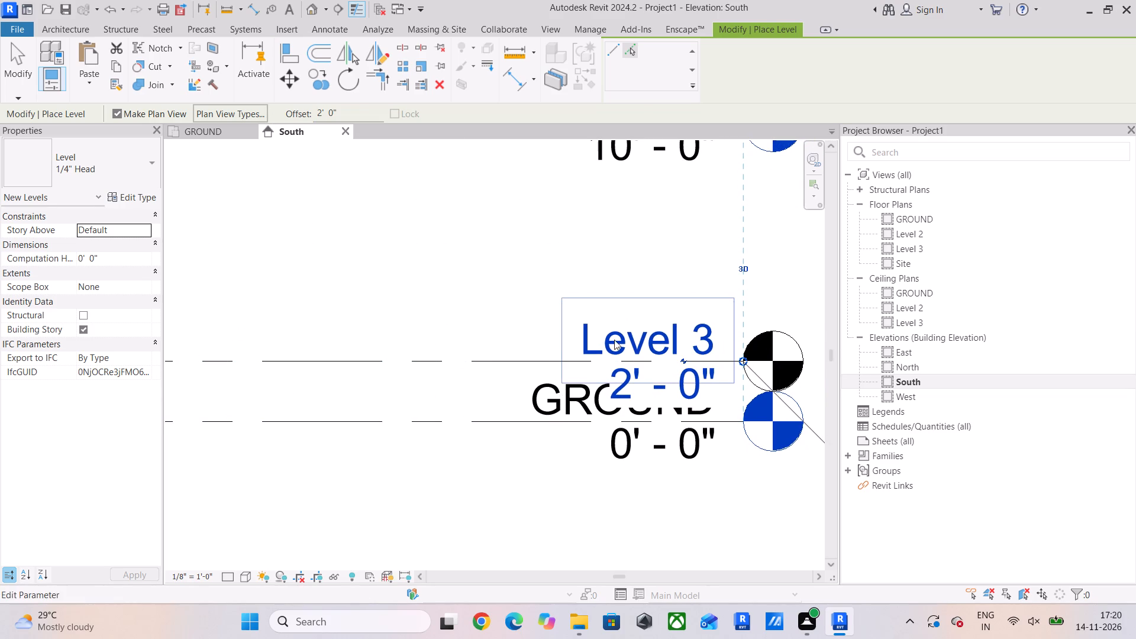
click(638, 348)
text(UPPER GROUHN)
key(BackSpace)
key(d)
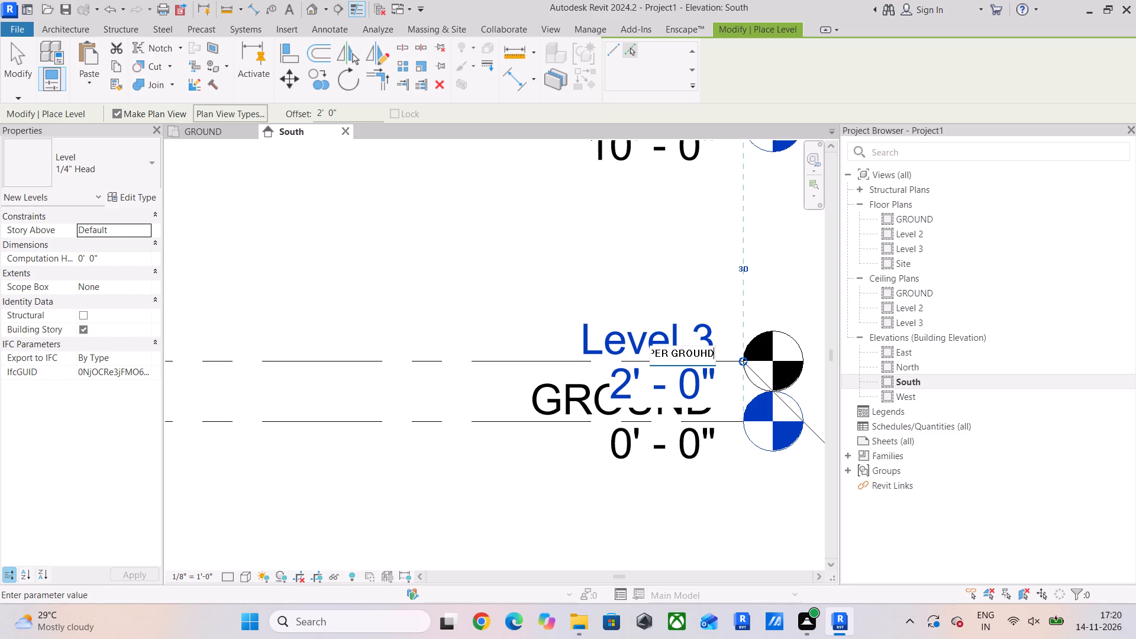
key(BackSpace)
key(BackSpace)
text(ND)
key(Return)
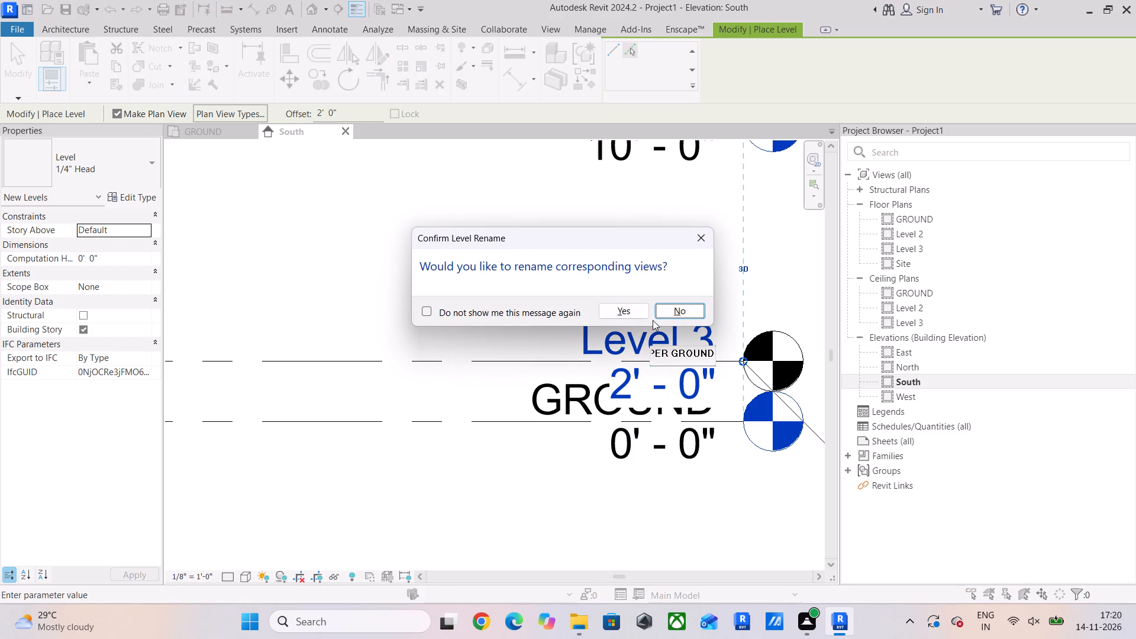
click(633, 315)
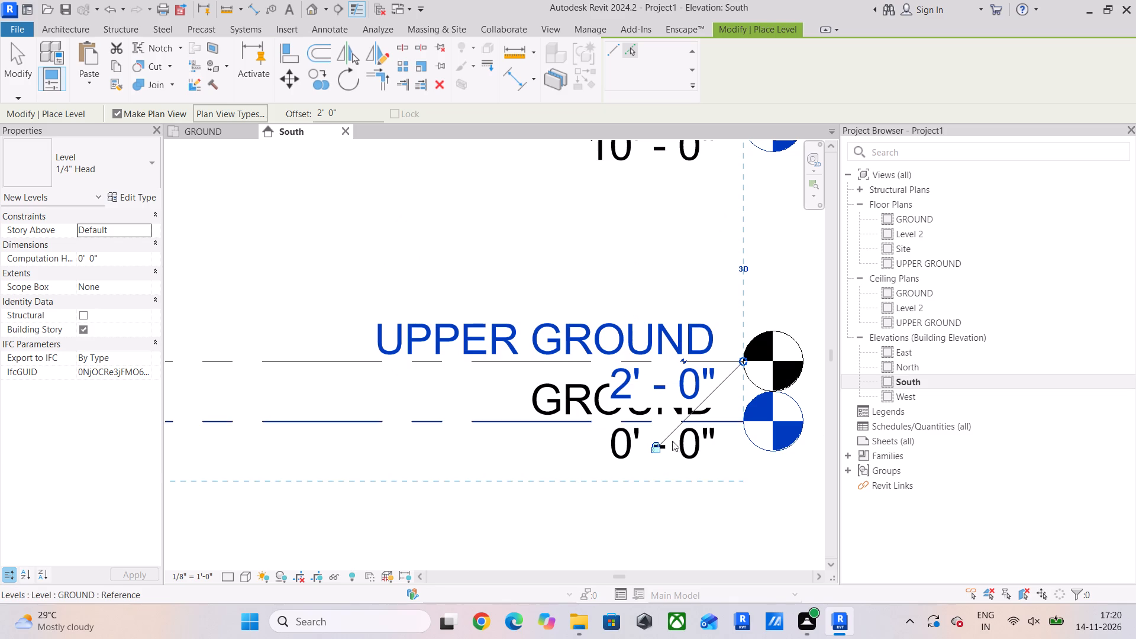
Add an elbow to the UPPER GROUND level line and move its head up, clear of the GROUND label.
click(687, 363)
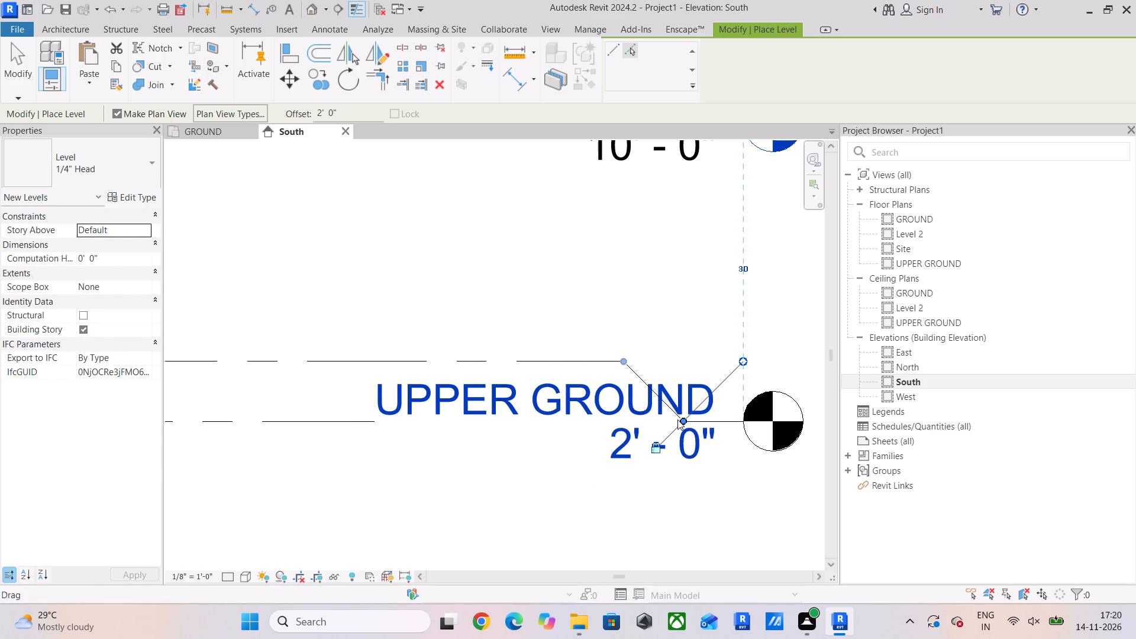
drag(677, 419, 673, 274)
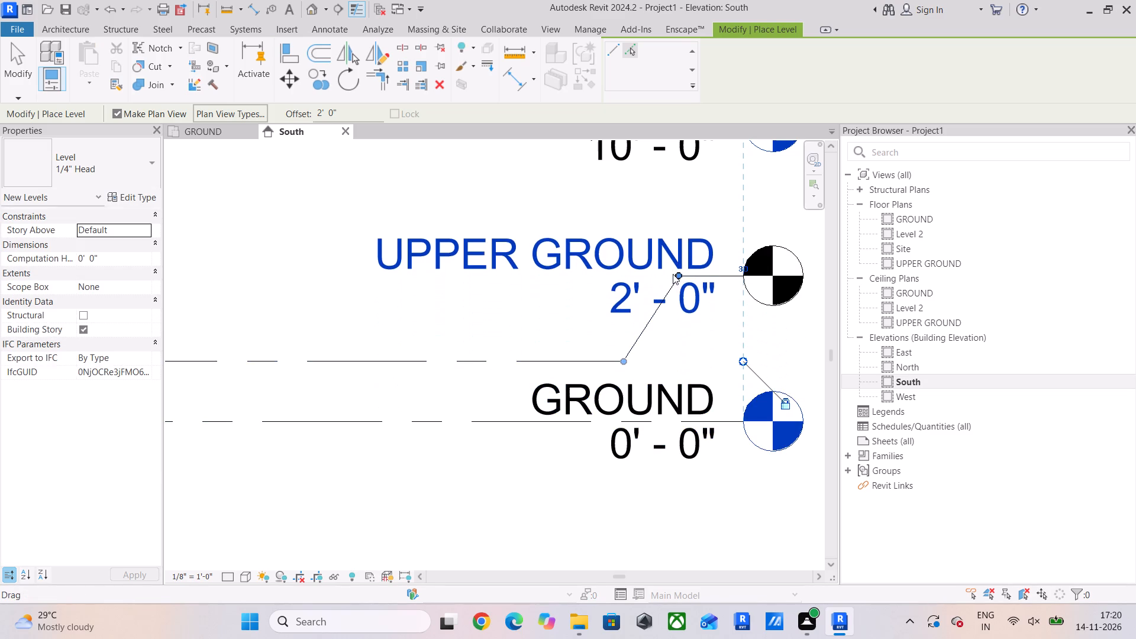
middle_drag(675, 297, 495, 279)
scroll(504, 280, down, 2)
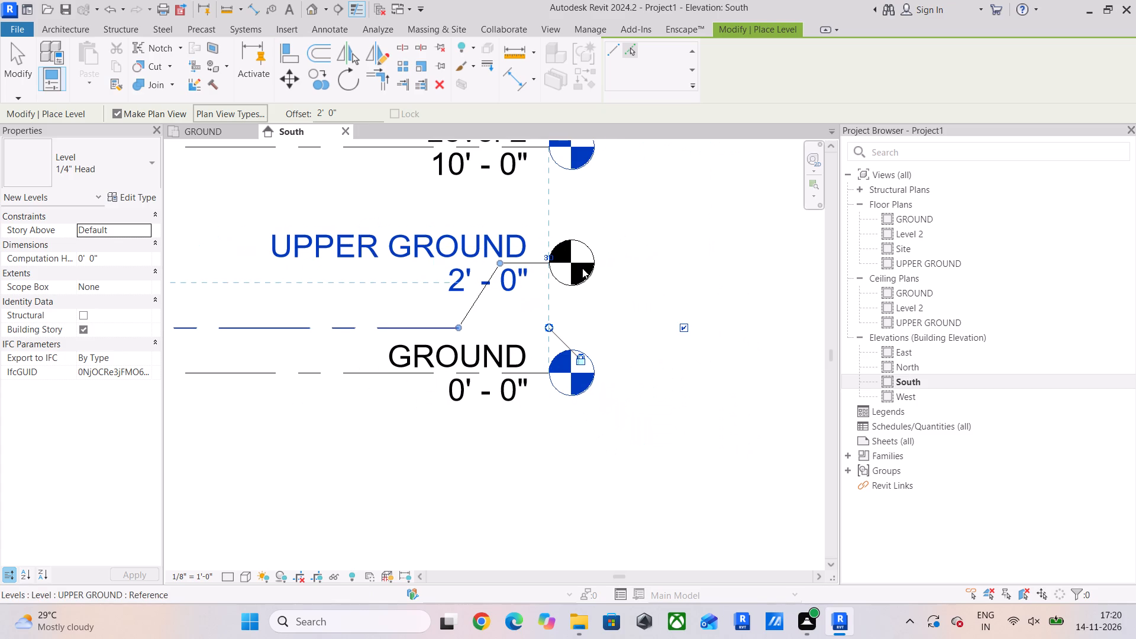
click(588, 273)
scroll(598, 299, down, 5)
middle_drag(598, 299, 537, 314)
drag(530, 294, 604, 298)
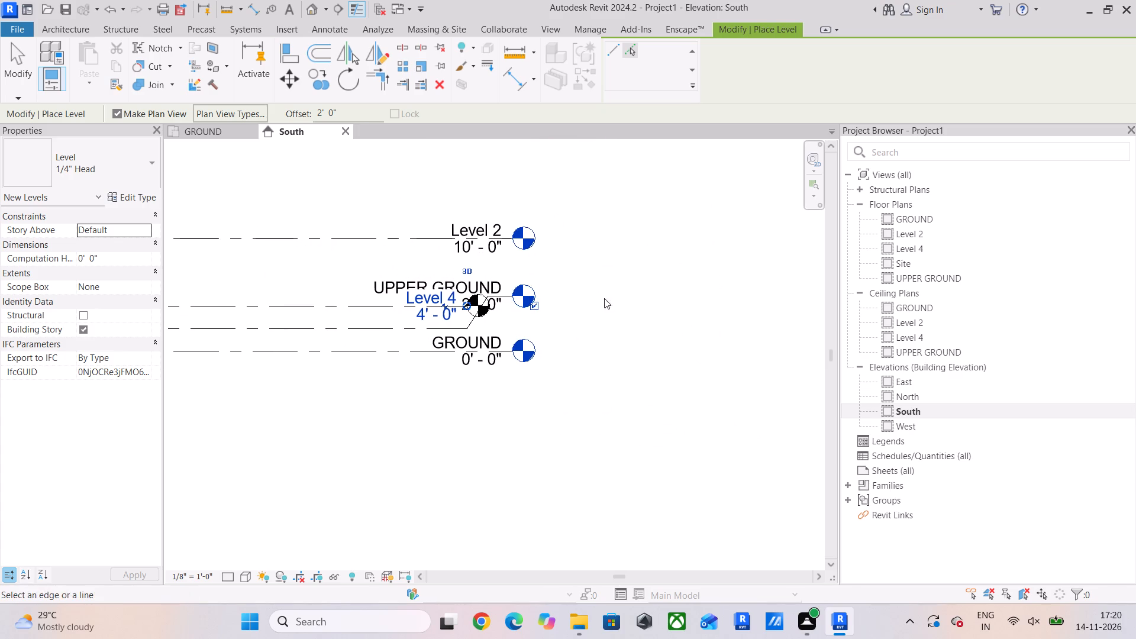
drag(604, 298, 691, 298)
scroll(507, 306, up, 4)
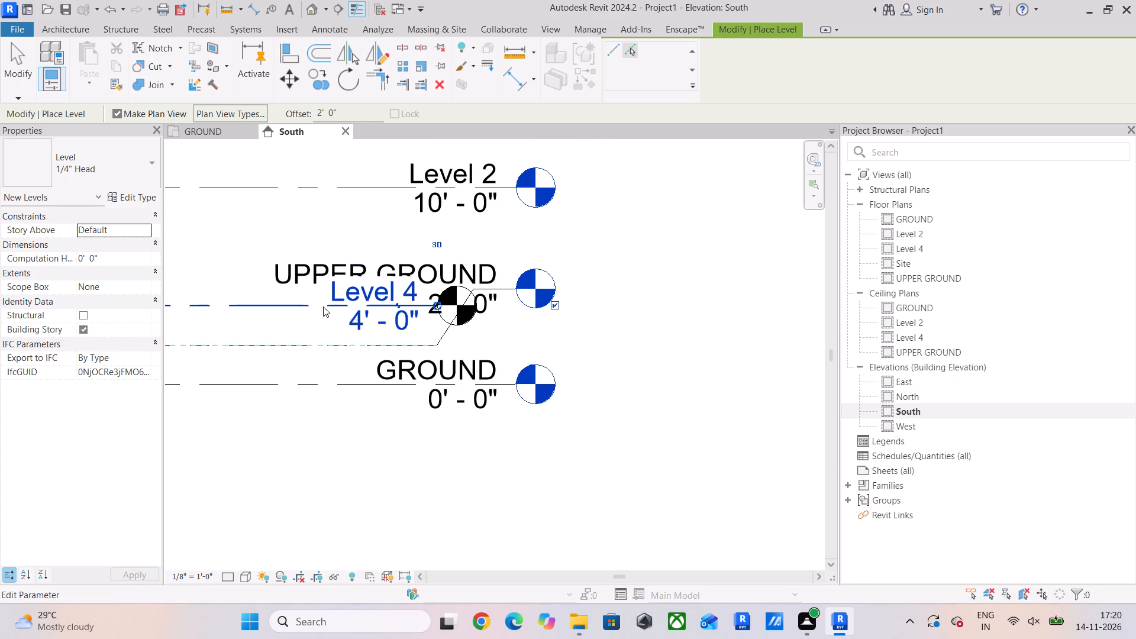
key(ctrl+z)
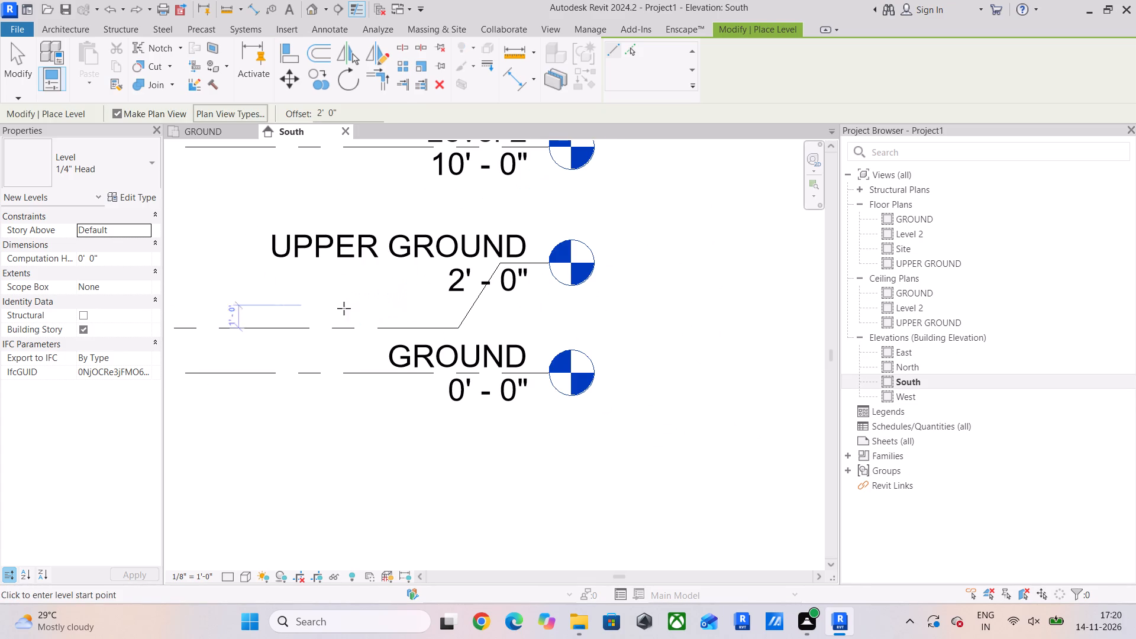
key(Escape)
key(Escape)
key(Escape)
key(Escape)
Extend the head end of the UPPER GROUND level line outward and align the GROUND and Level 2 ends with it.
click(565, 269)
click(578, 275)
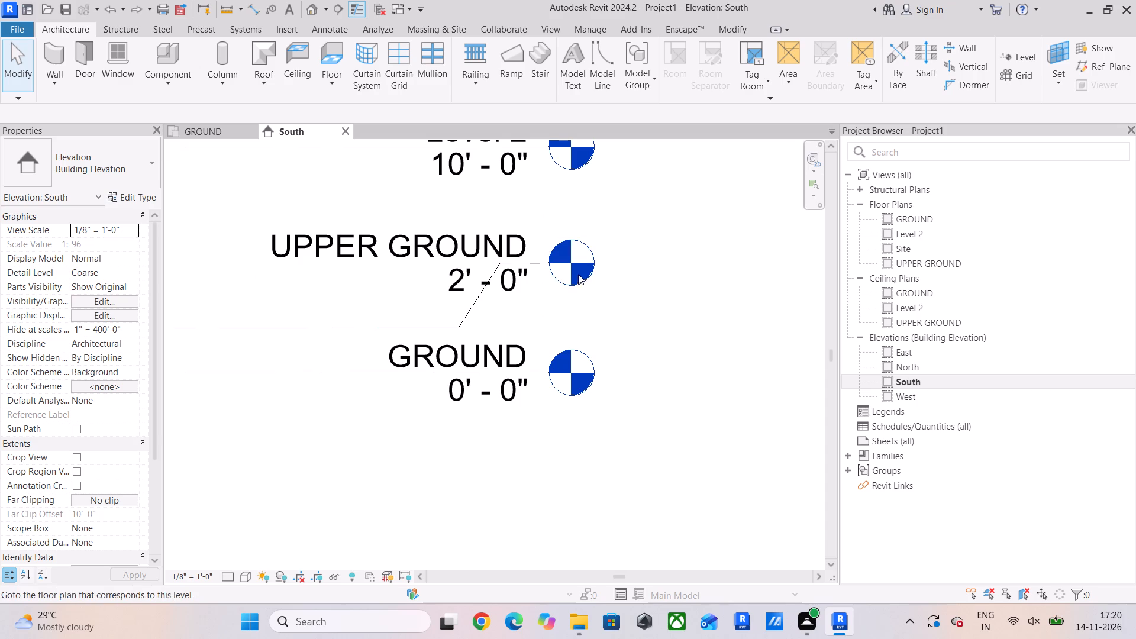
click(465, 316)
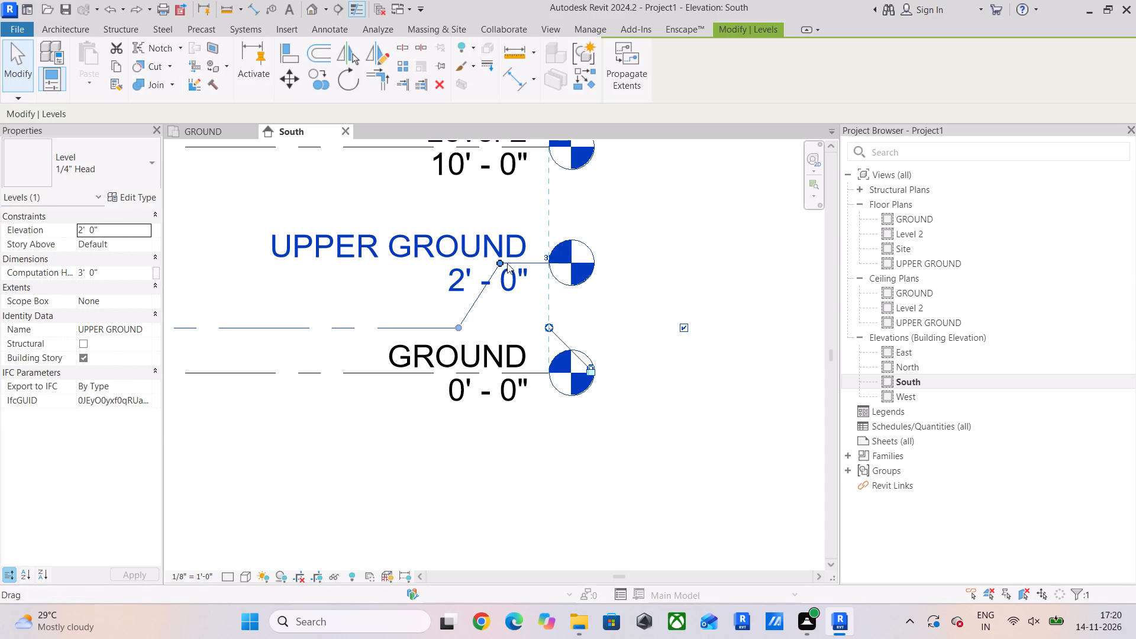
drag(544, 263, 723, 261)
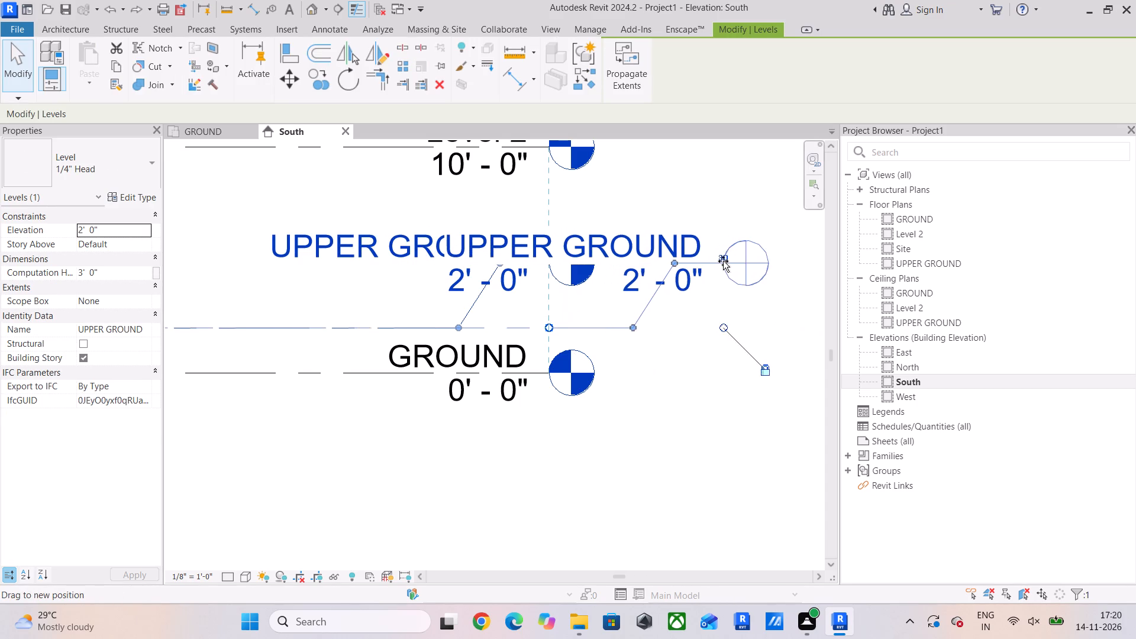
drag(723, 261, 733, 261)
scroll(734, 265, down, 4)
middle_drag(735, 270, 692, 272)
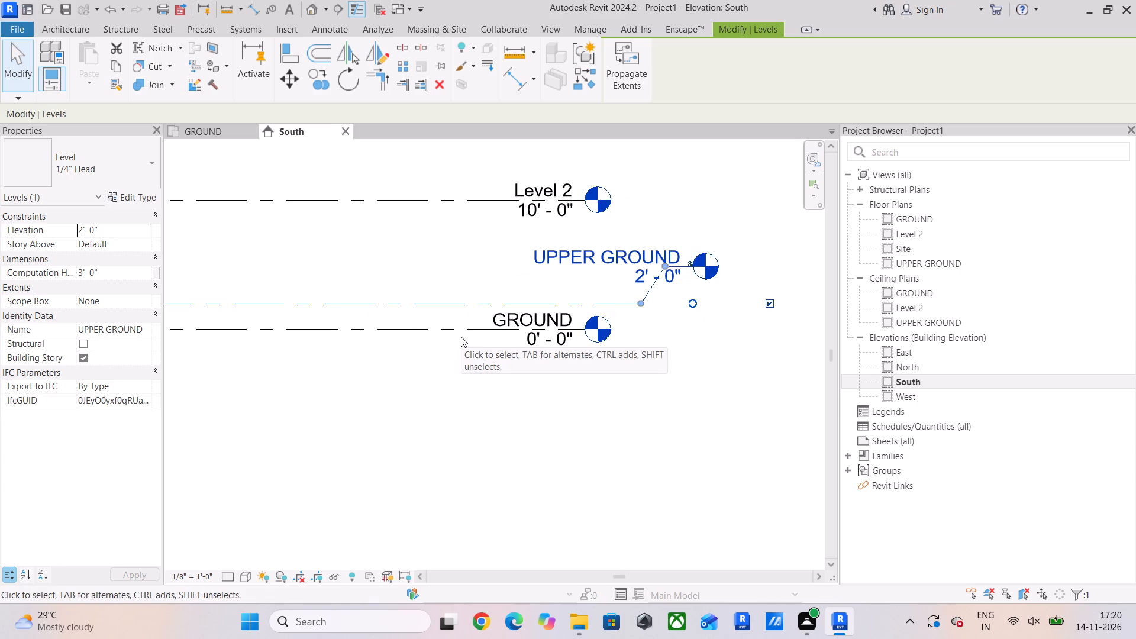
click(430, 331)
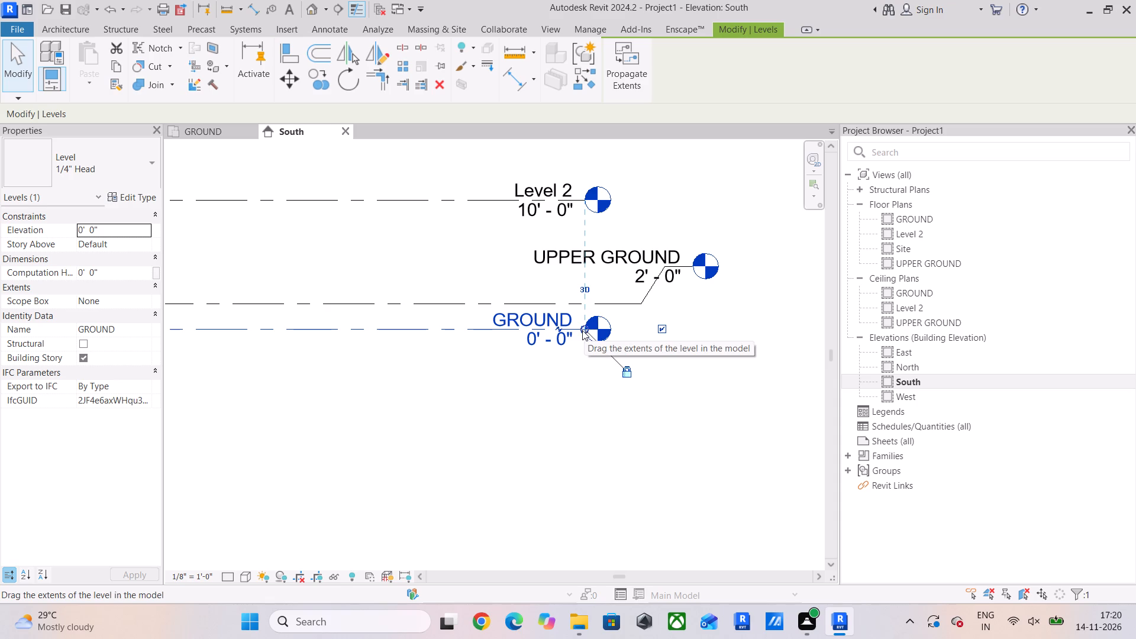
drag(582, 330, 695, 330)
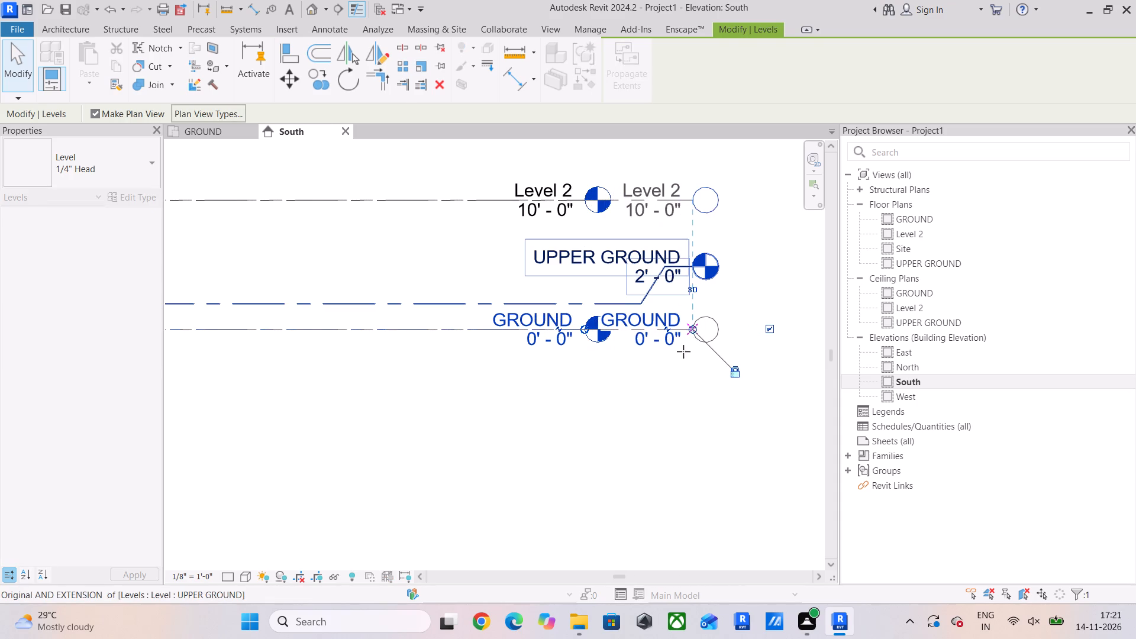
click(593, 421)
Straighten the UPPER GROUND elbow by shifting its upper bend so the jog runs vertically.
middle_drag(651, 360, 644, 437)
scroll(593, 371, up, 4)
scroll(593, 372, down, 3)
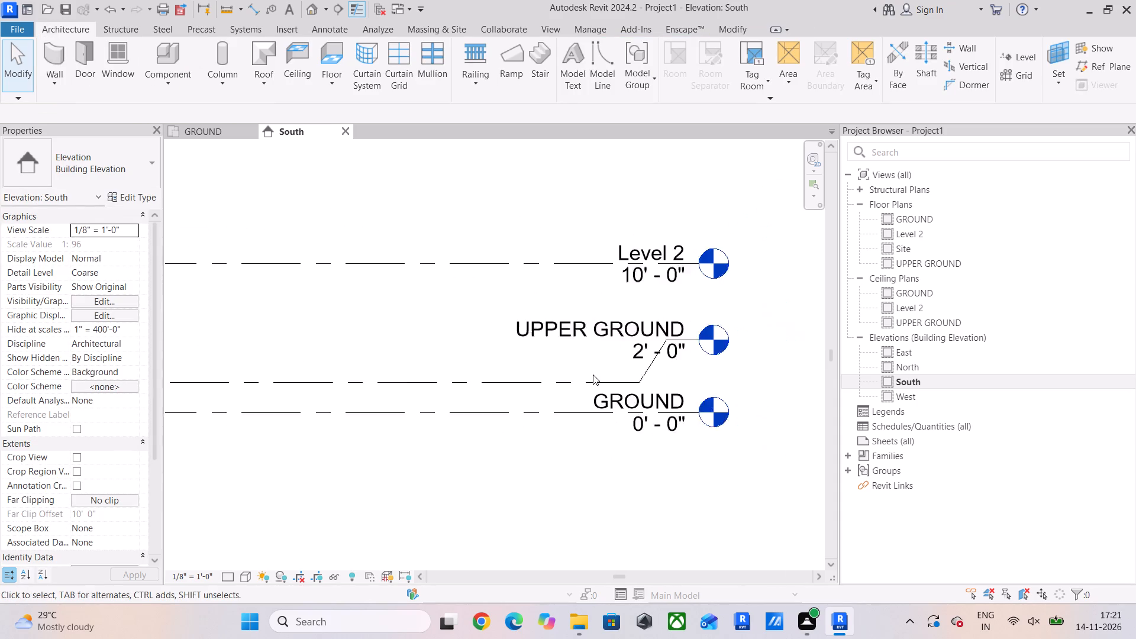
scroll(593, 375, down, 1)
middle_drag(599, 382, 617, 430)
click(657, 422)
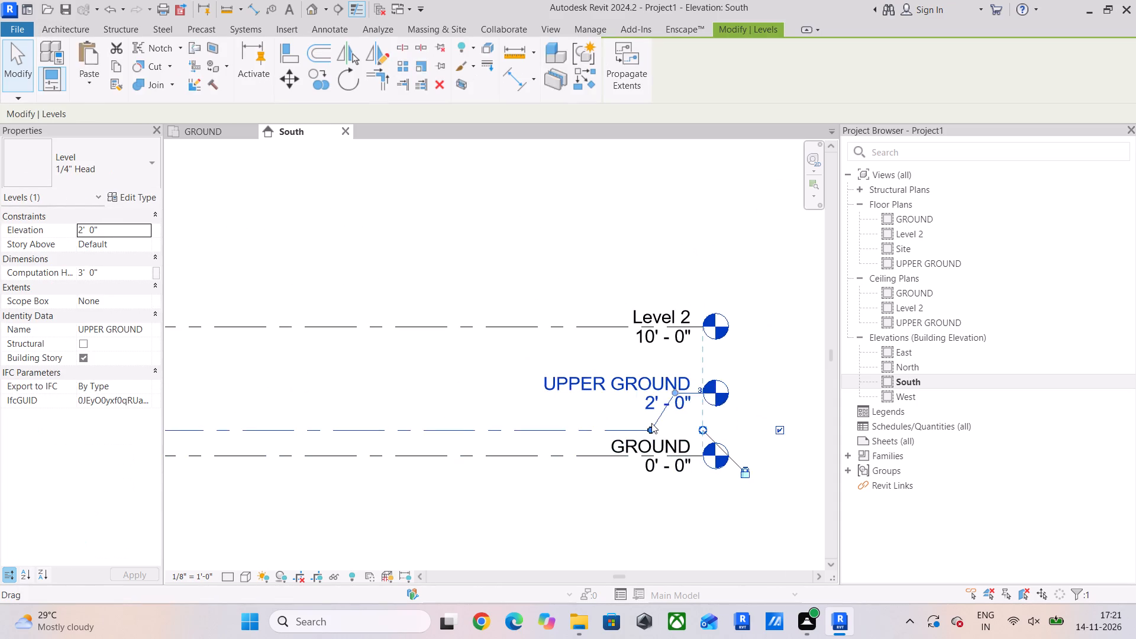
scroll(651, 425, up, 5)
drag(695, 360, 639, 363)
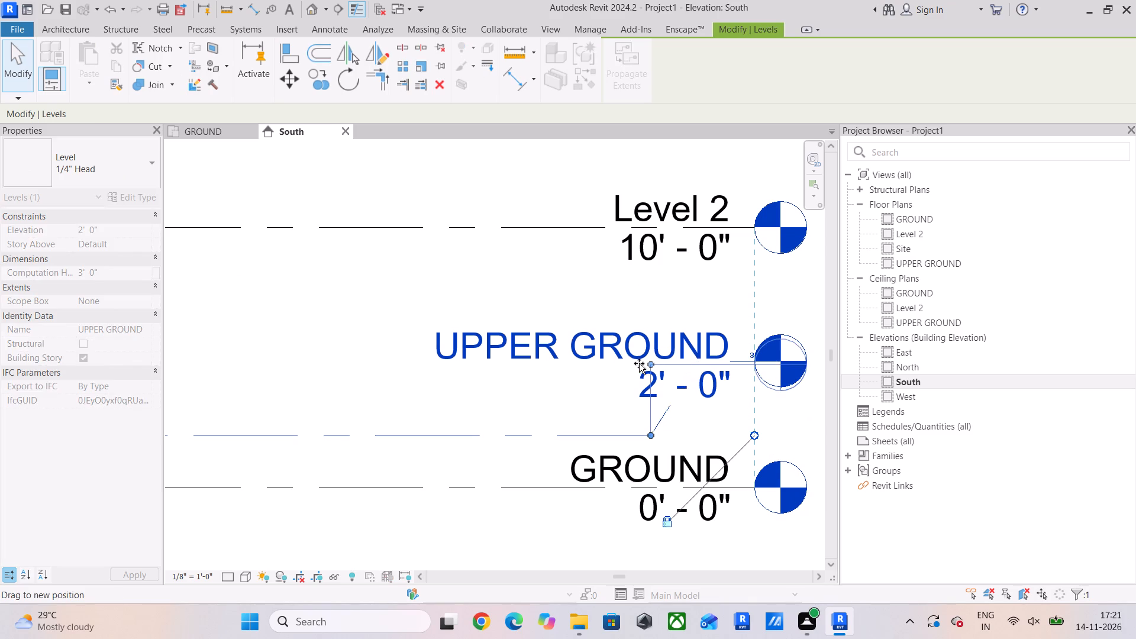
drag(639, 363, 635, 363)
scroll(643, 390, down, 3)
middle_drag(643, 390, 607, 391)
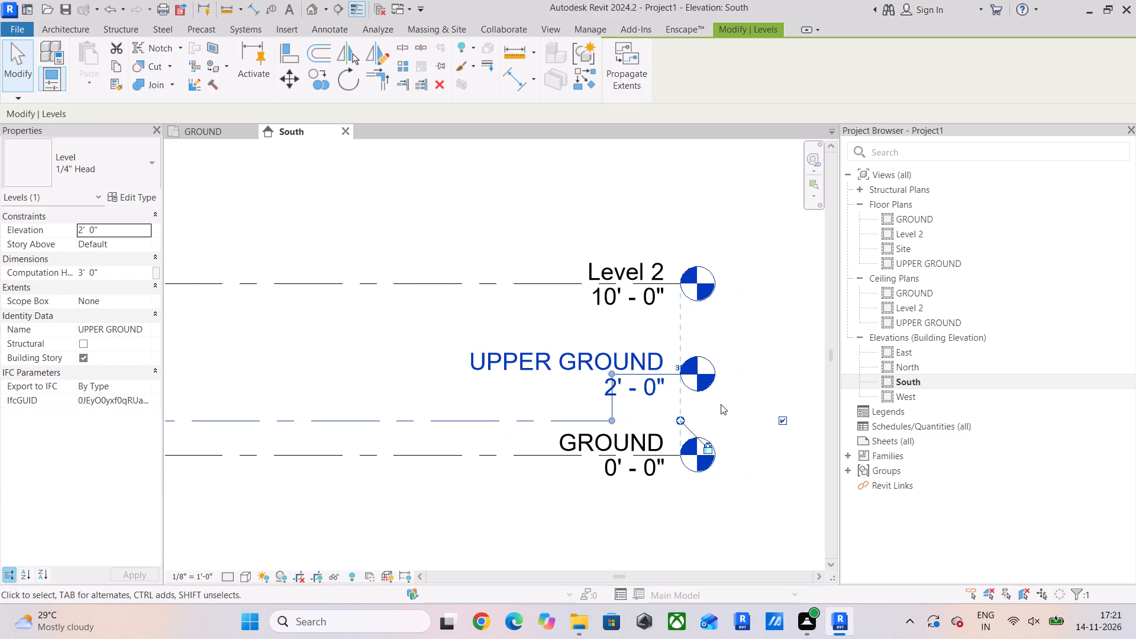
click(748, 446)
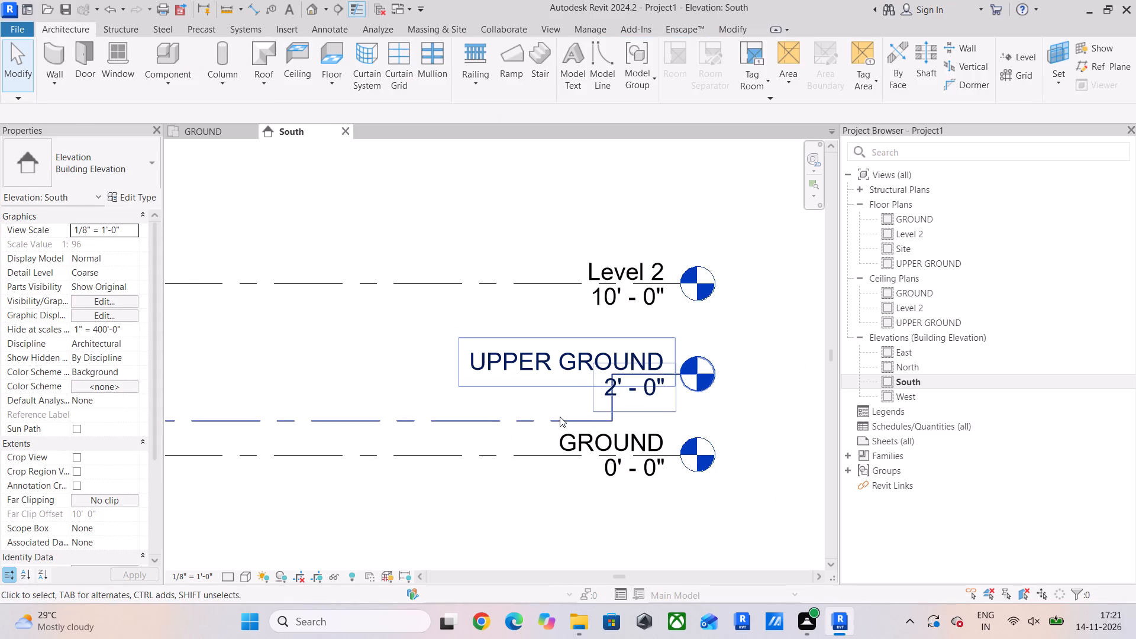
Extend the head end of the UPPER GROUND level further outward and realign the GROUND and Level 2 ends with it.
click(560, 417)
scroll(674, 374, up, 6)
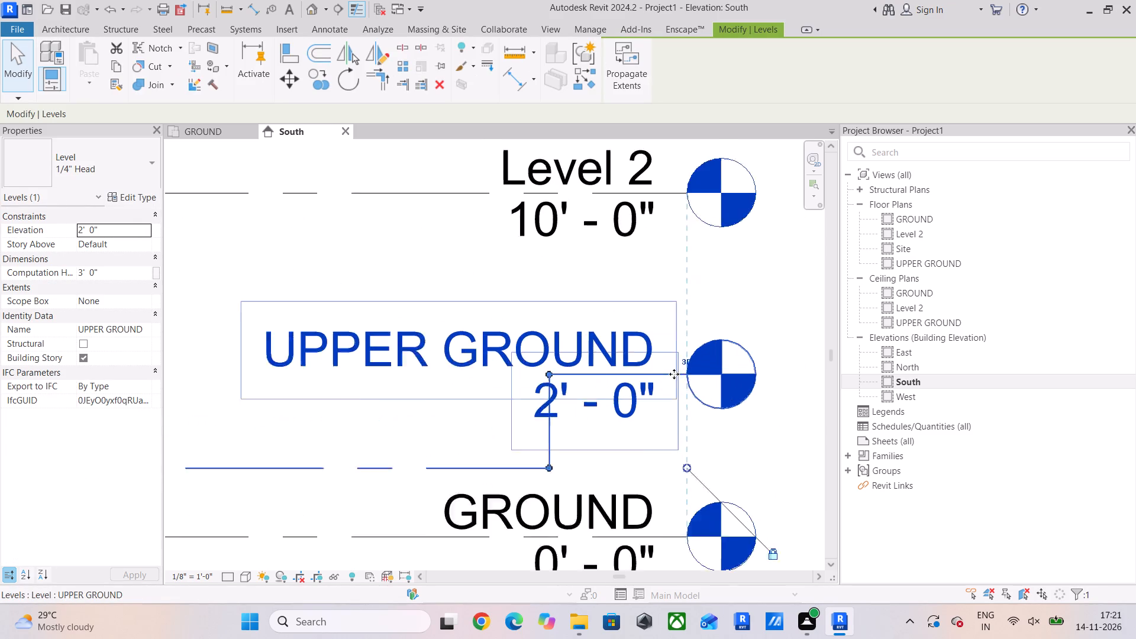
scroll(689, 375, down, 6)
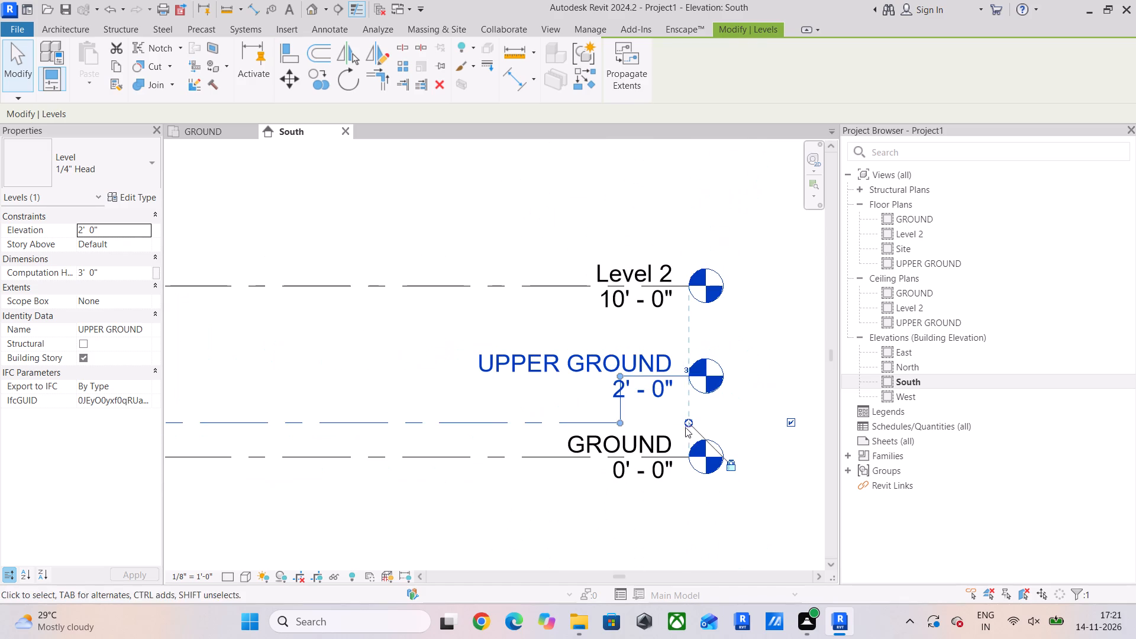
drag(688, 378, 735, 382)
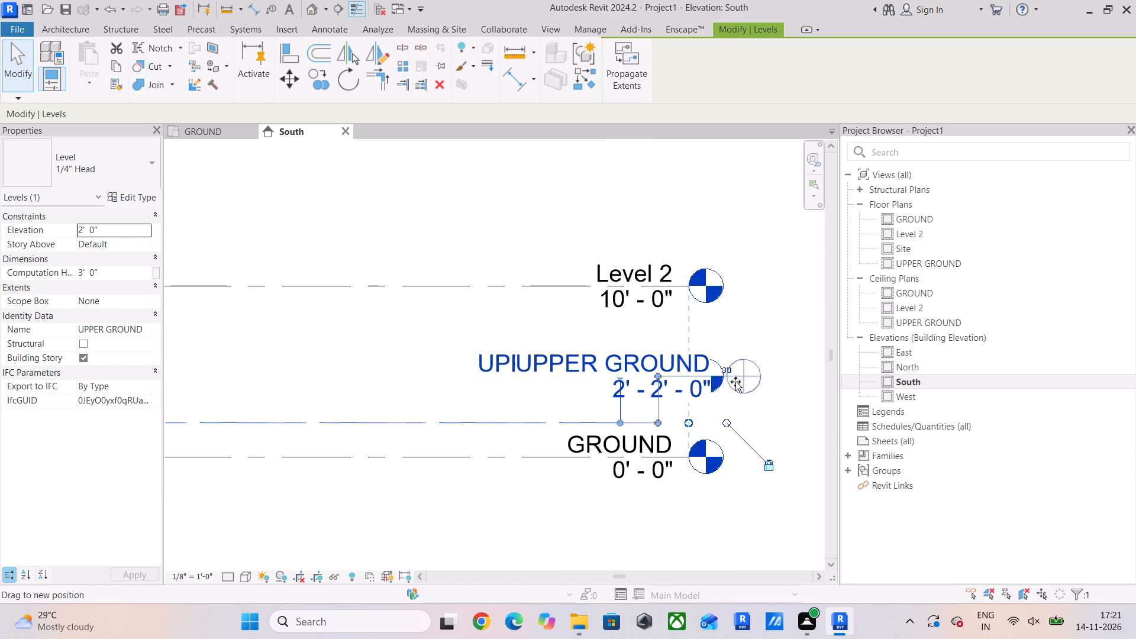
drag(735, 382, 777, 382)
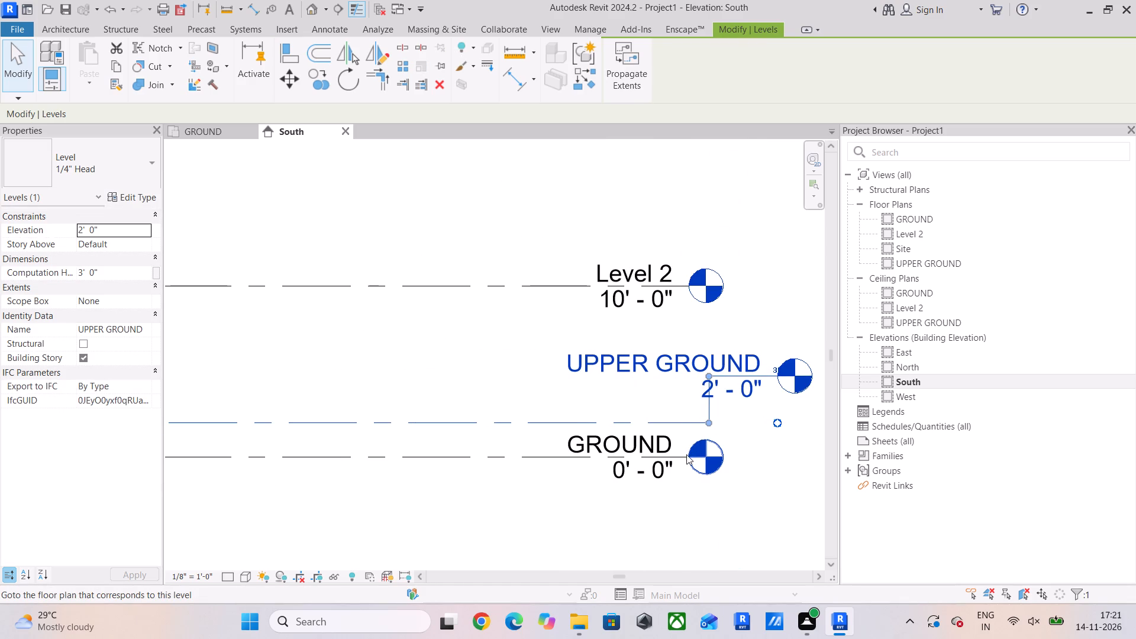
click(430, 457)
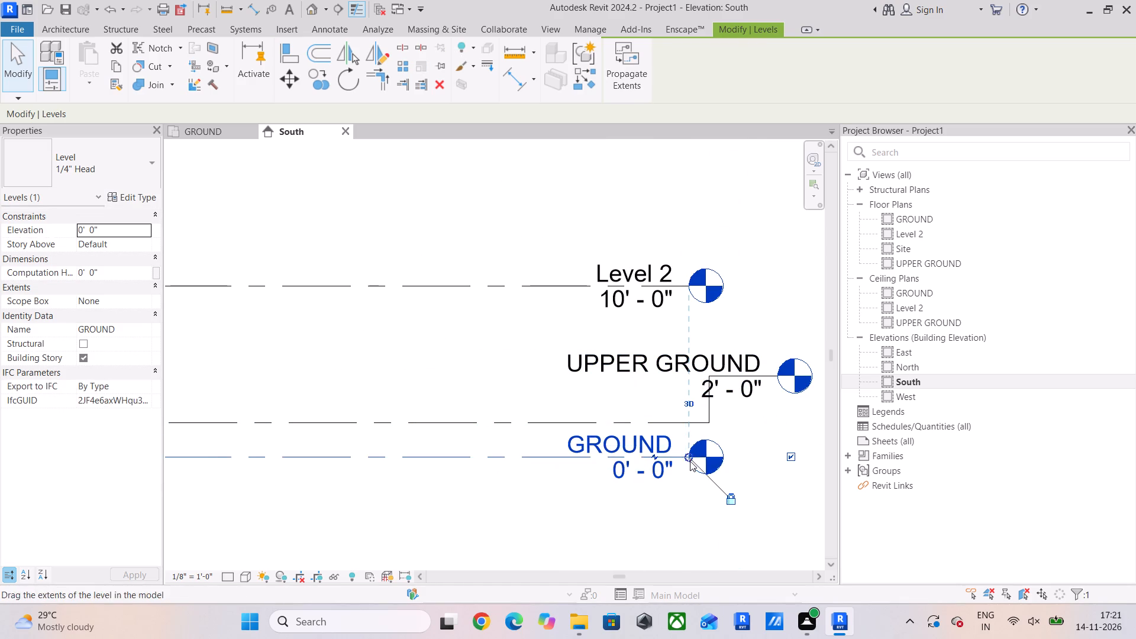
scroll(687, 473, down, 4)
middle_drag(686, 475, 551, 466)
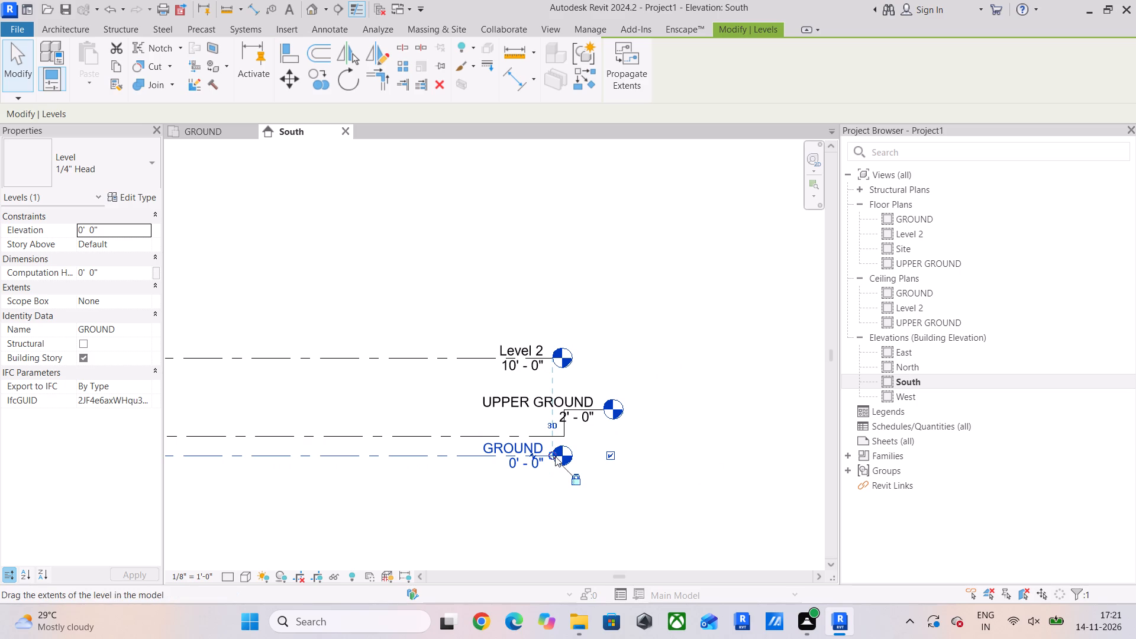
drag(551, 456, 607, 456)
Move both elbow bends of the UPPER GROUND line inward, clear of its label, keeping the jog vertical.
click(564, 431)
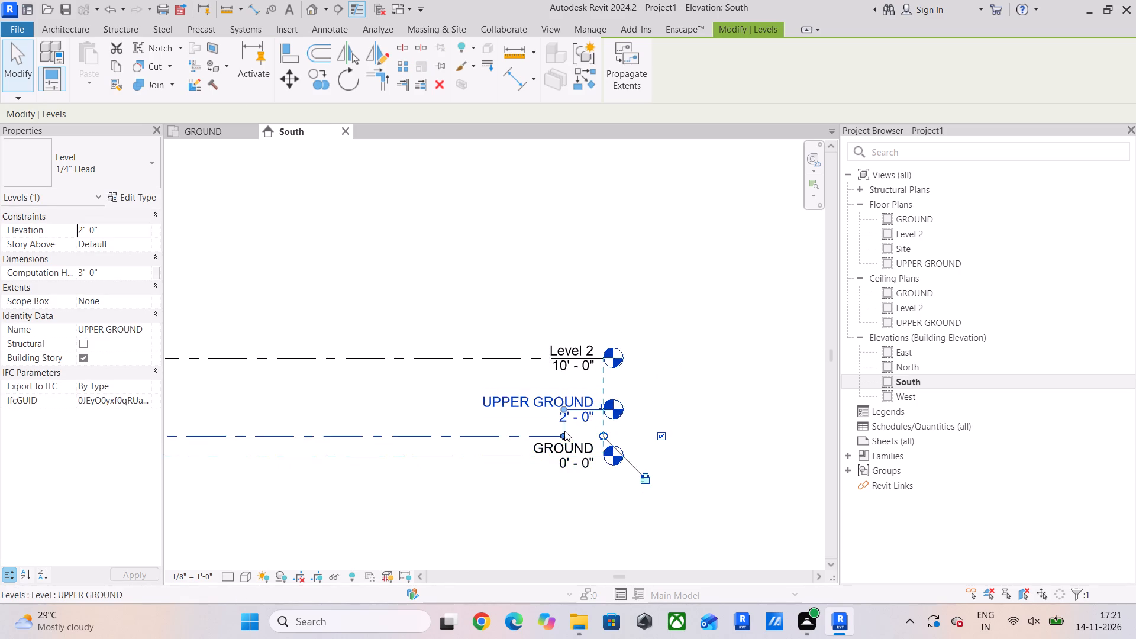
scroll(550, 435, up, 5)
drag(580, 438, 491, 438)
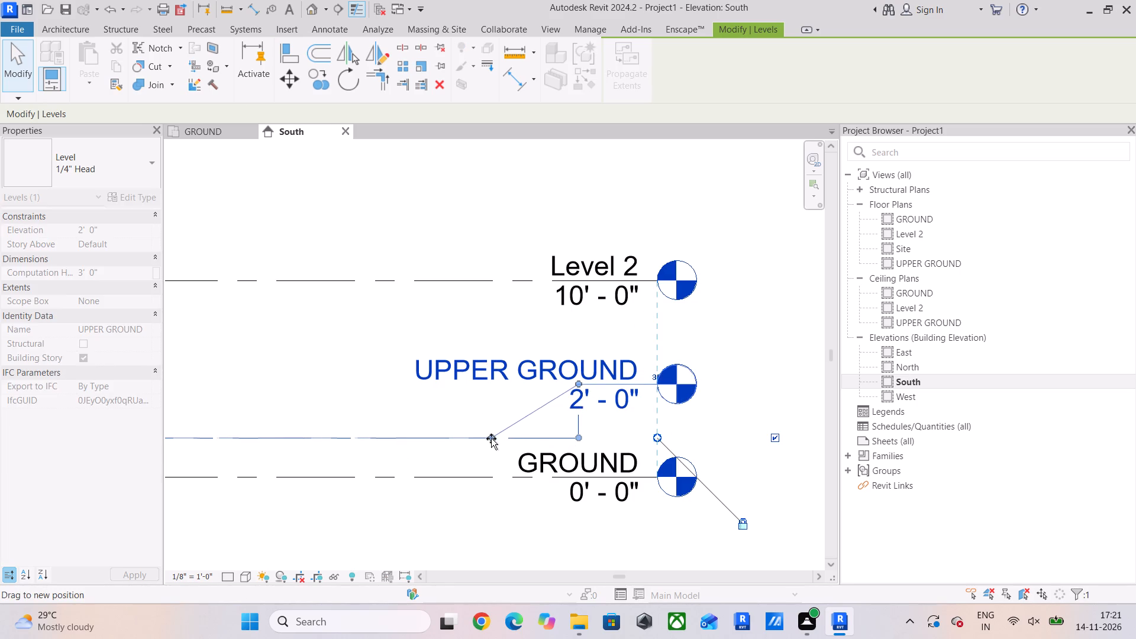
drag(491, 438, 489, 438)
drag(577, 385, 447, 394)
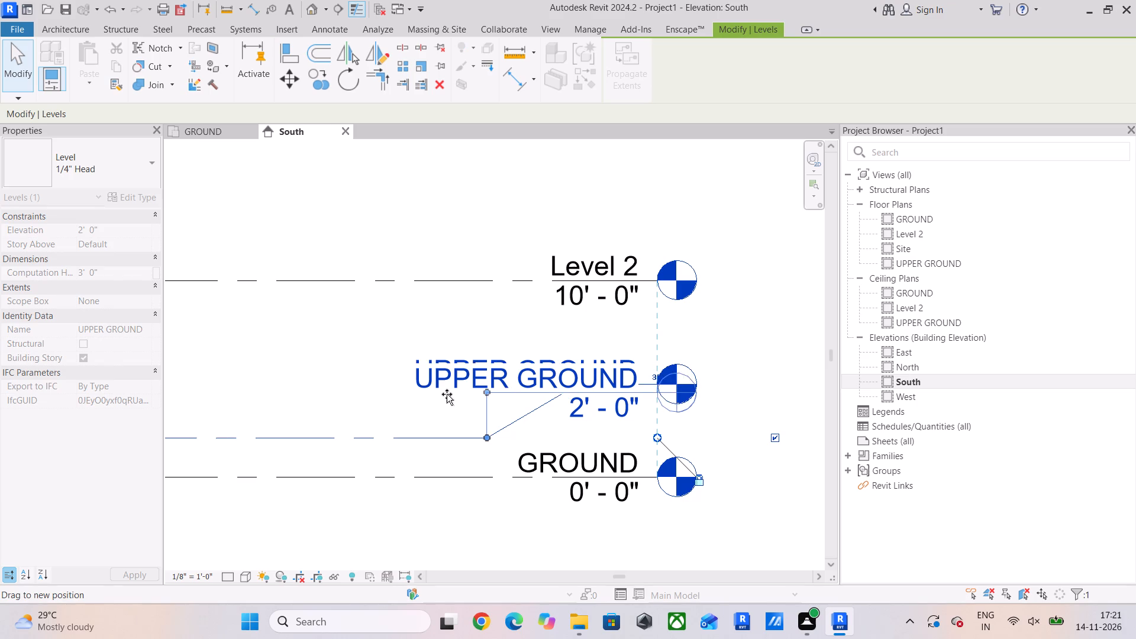
drag(447, 394, 437, 395)
click(437, 395)
click(403, 335)
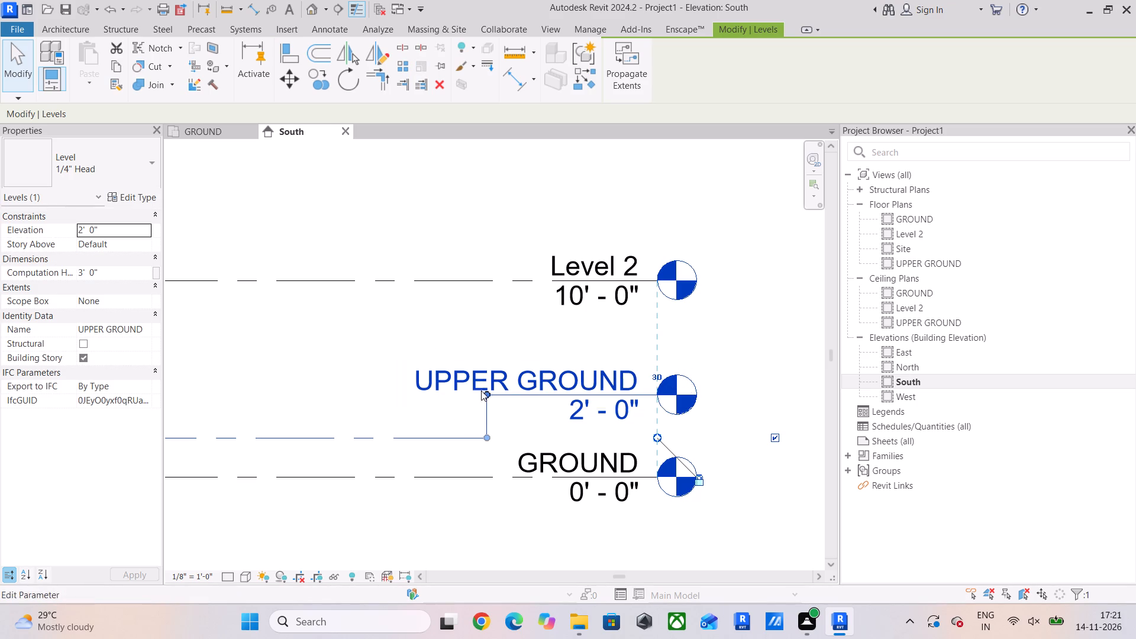
drag(488, 435, 409, 435)
drag(486, 389, 402, 401)
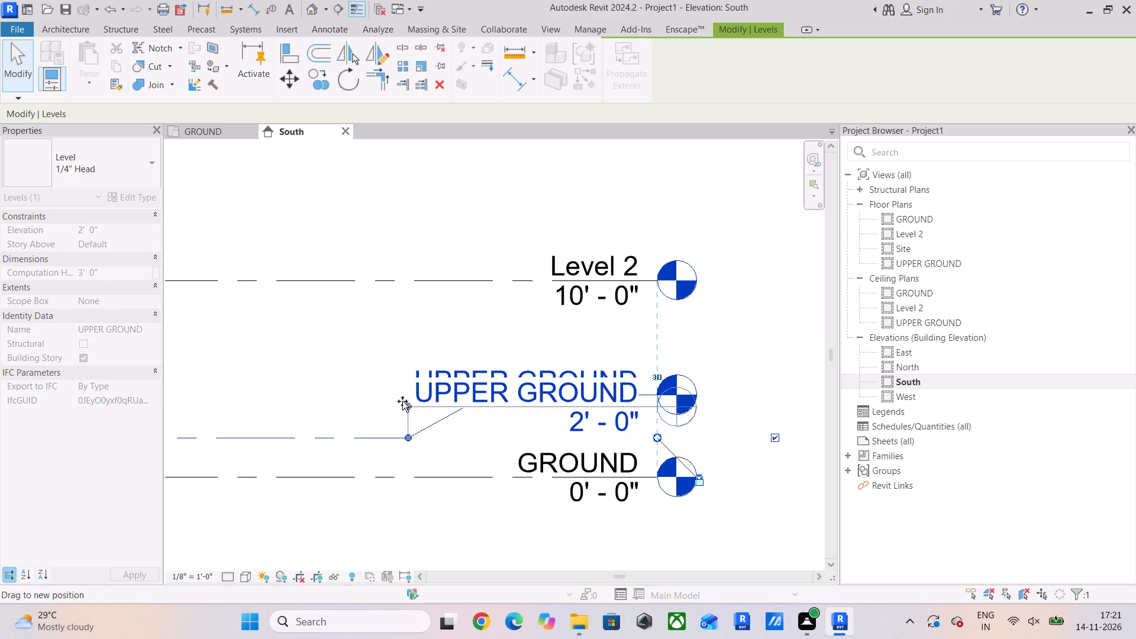
drag(402, 401, 404, 386)
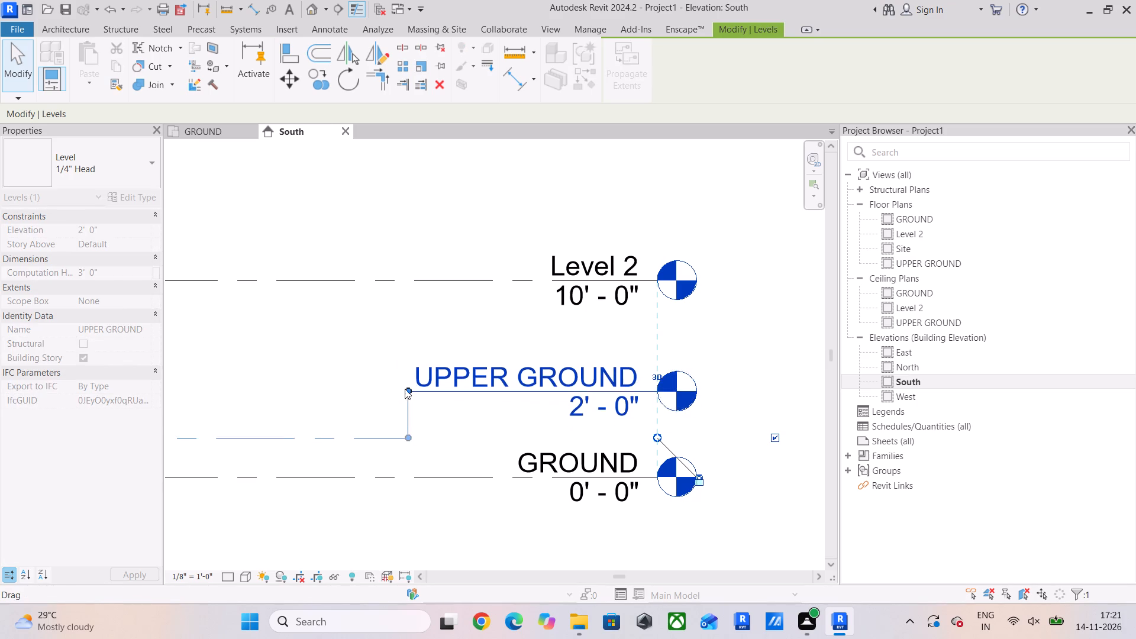
click(366, 389)
Place an aligned dimension between the UPPER GROUND and Level 2 lines.
scroll(406, 427, down, 4)
middle_drag(428, 431, 476, 446)
scroll(470, 465, up, 4)
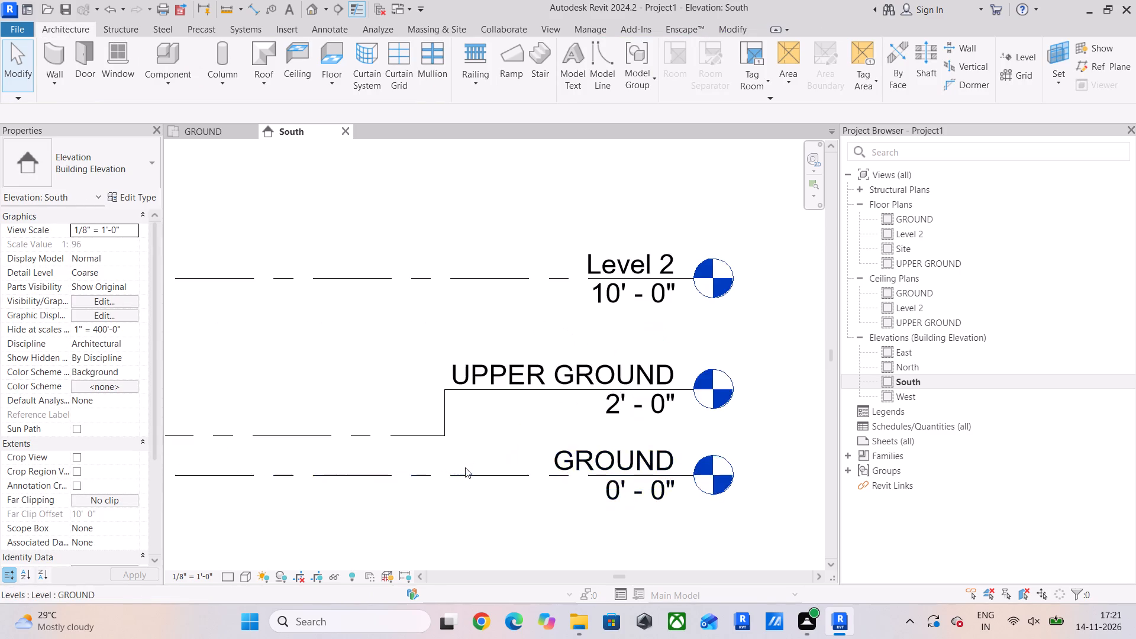
scroll(460, 469, down, 4)
middle_drag(460, 470, 509, 476)
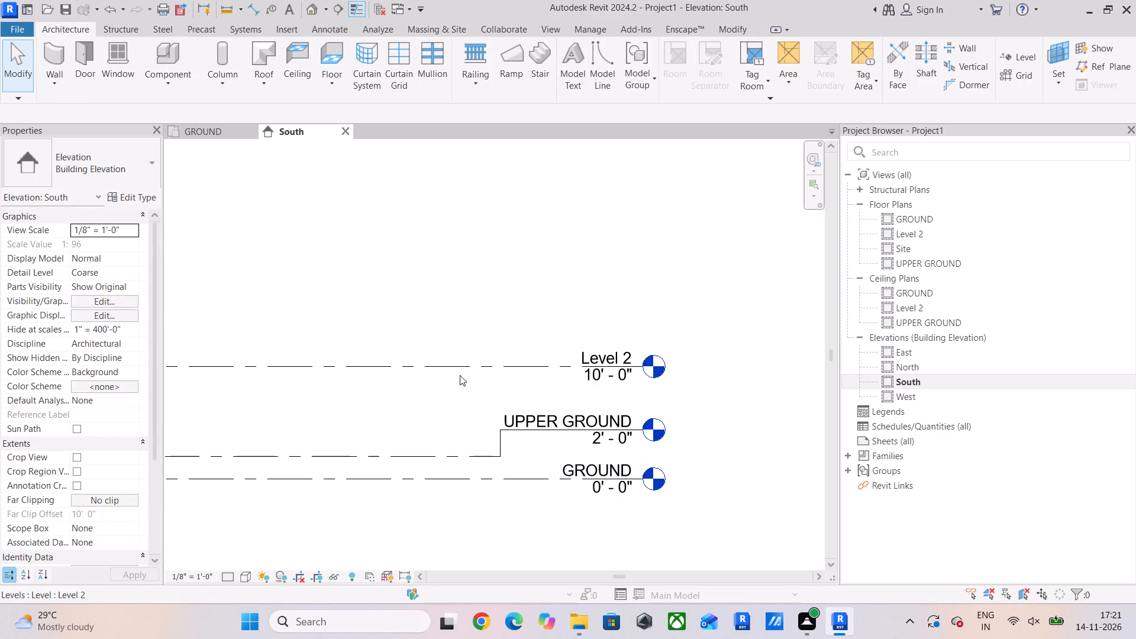
middle_drag(441, 406, 486, 415)
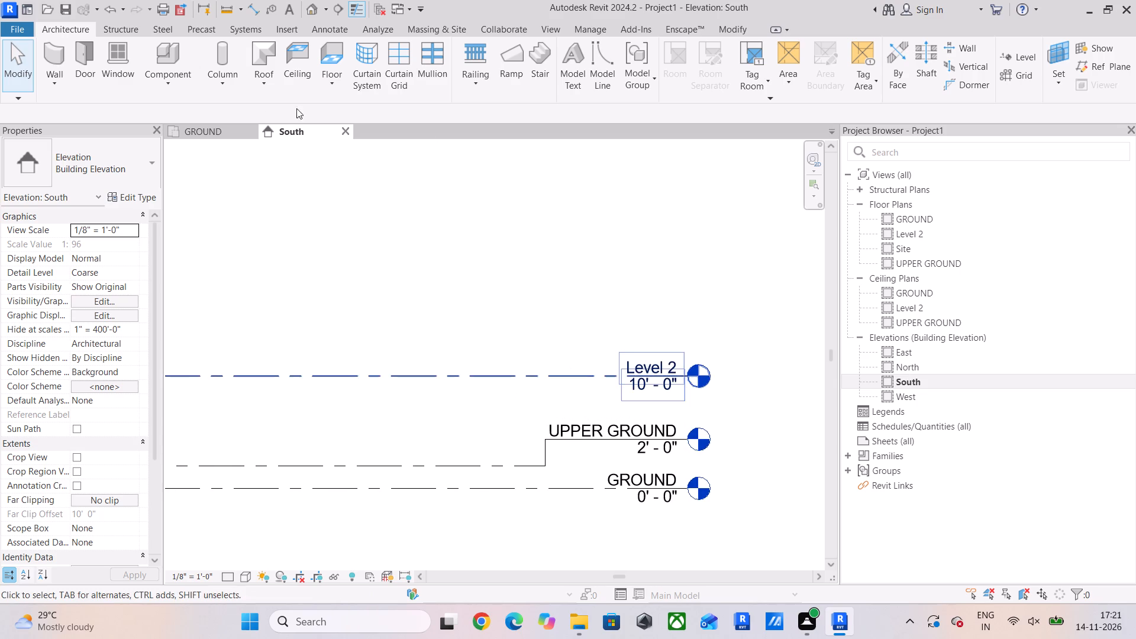
click(734, 30)
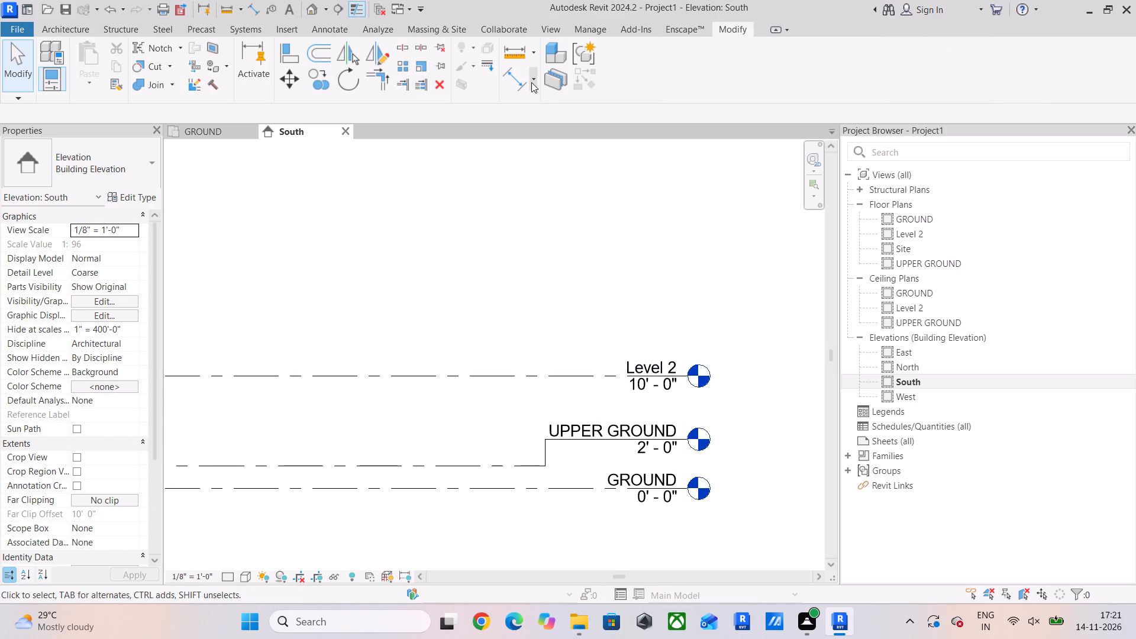
click(495, 82)
click(508, 79)
click(337, 462)
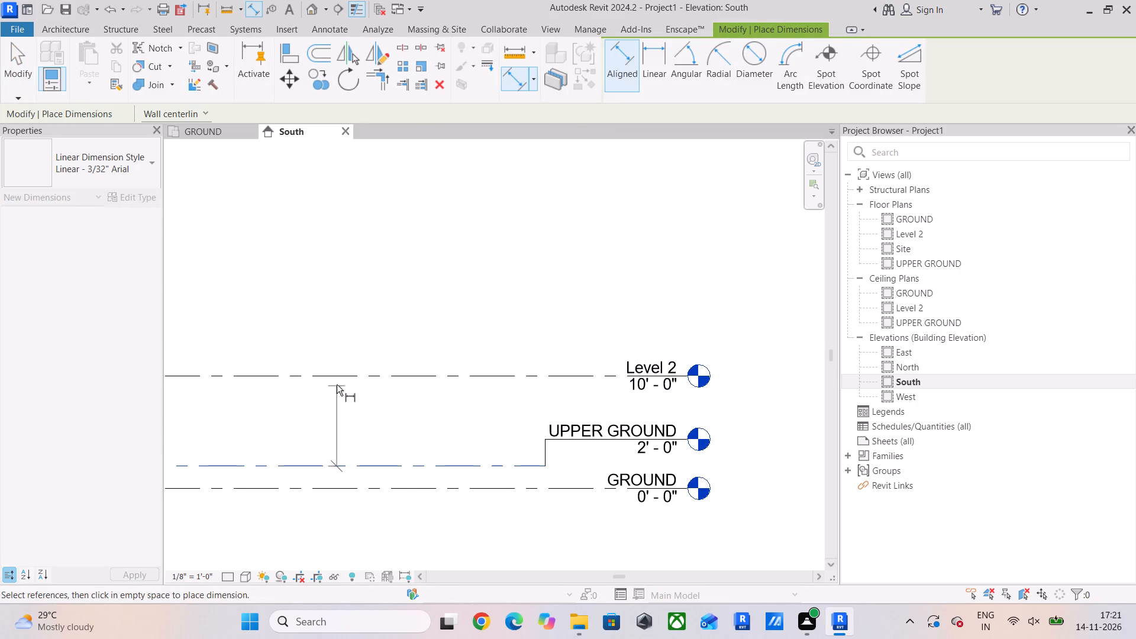
click(337, 379)
click(286, 419)
key(Escape)
key(Escape)
key(Escape)
Move Level 2 by setting its dimensioned distance from UPPER GROUND to 10'6".
click(396, 377)
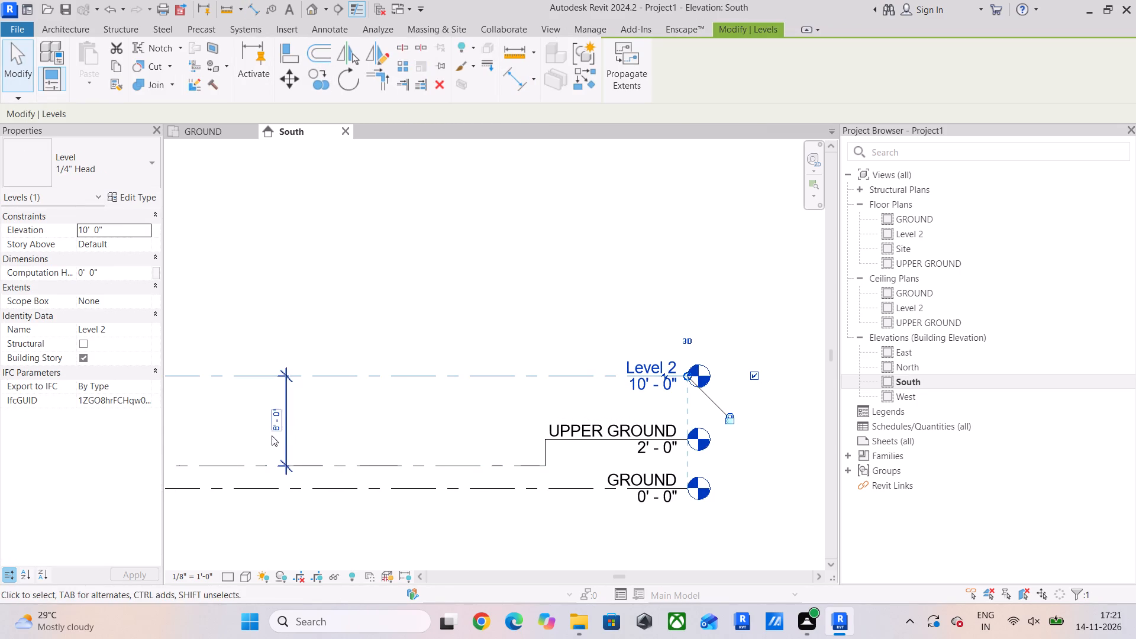
click(273, 427)
text(10'6")
key(Return)
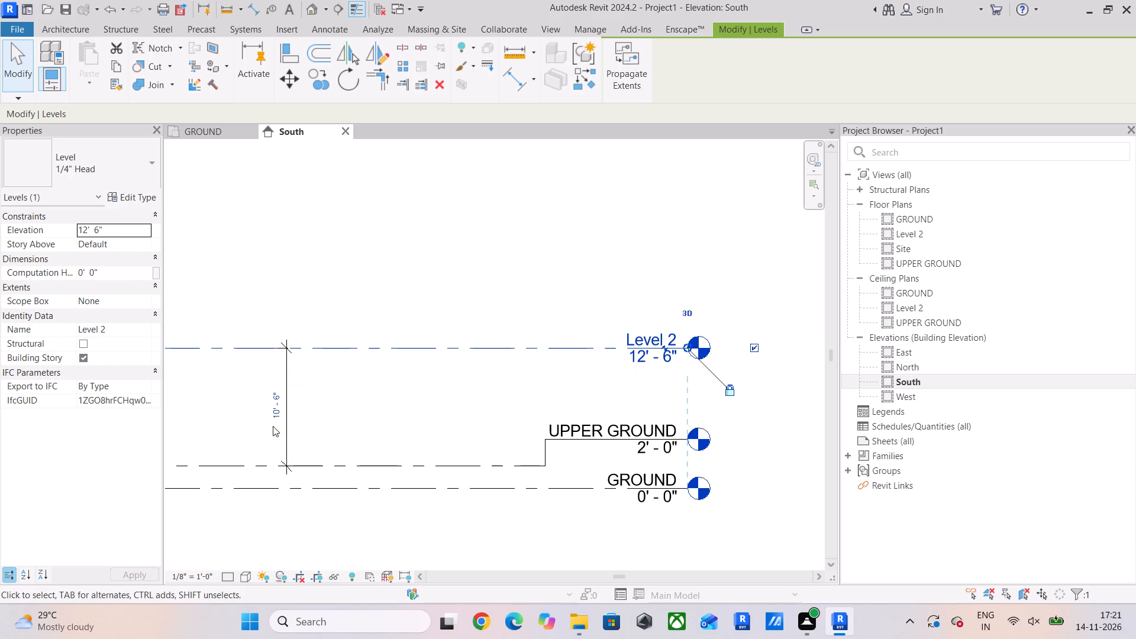
key(Escape)
key(Escape)
Delete the dimension between UPPER GROUND and Level 2.
click(276, 419)
key(Delete)
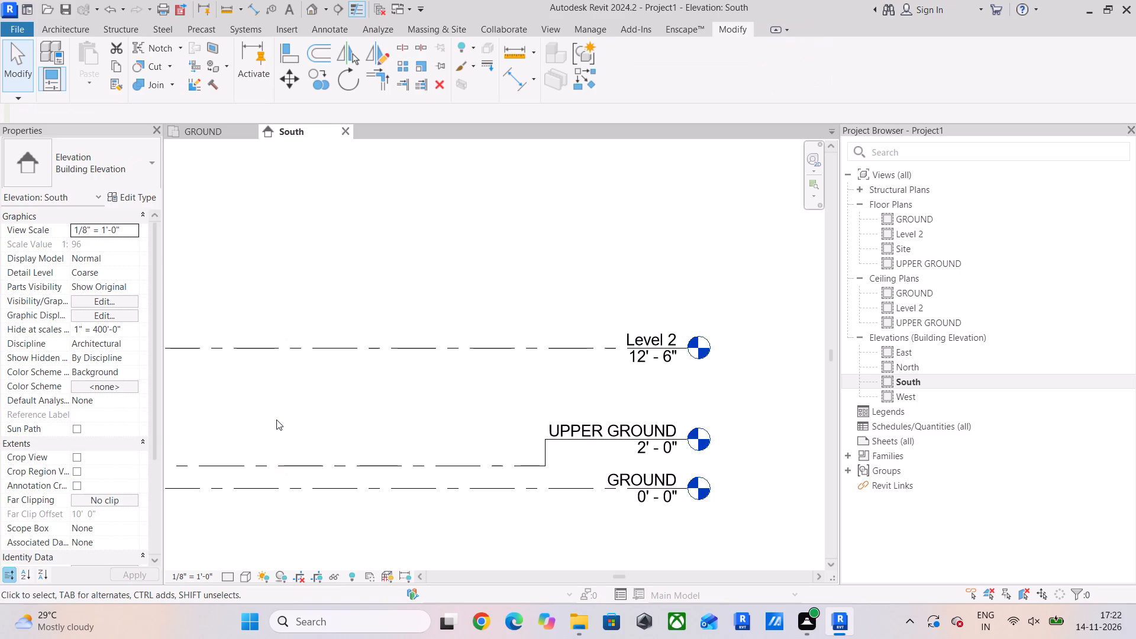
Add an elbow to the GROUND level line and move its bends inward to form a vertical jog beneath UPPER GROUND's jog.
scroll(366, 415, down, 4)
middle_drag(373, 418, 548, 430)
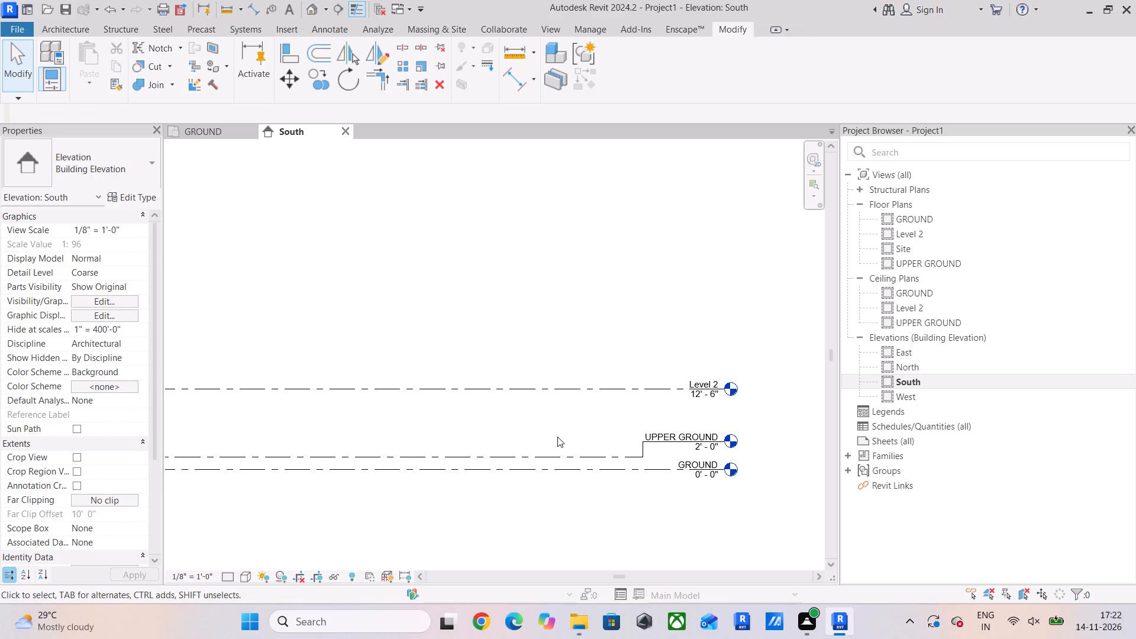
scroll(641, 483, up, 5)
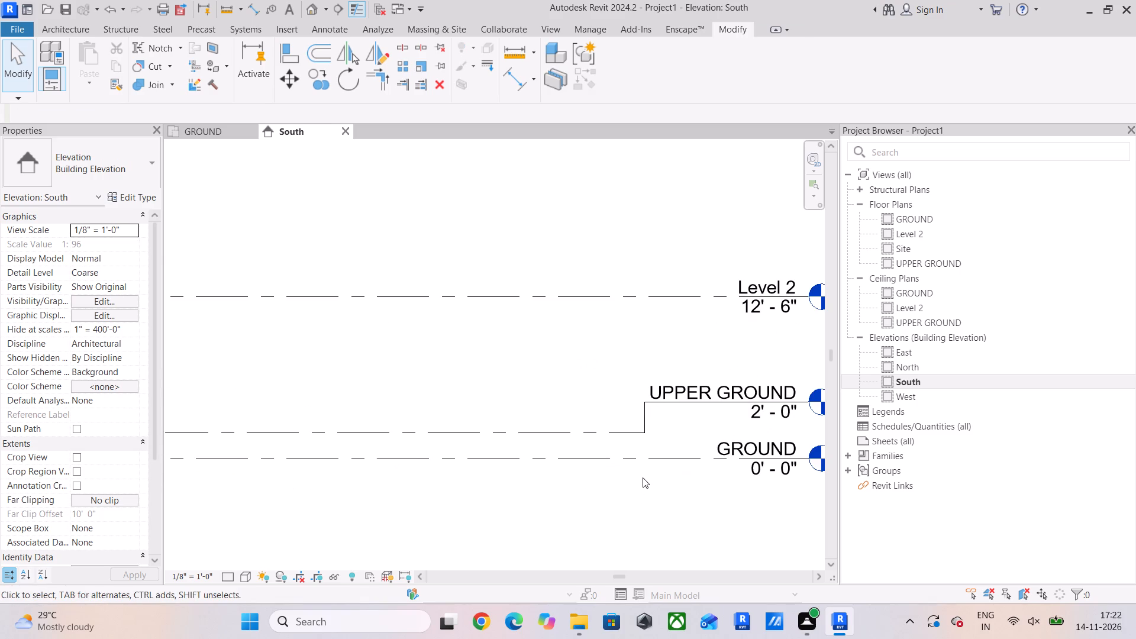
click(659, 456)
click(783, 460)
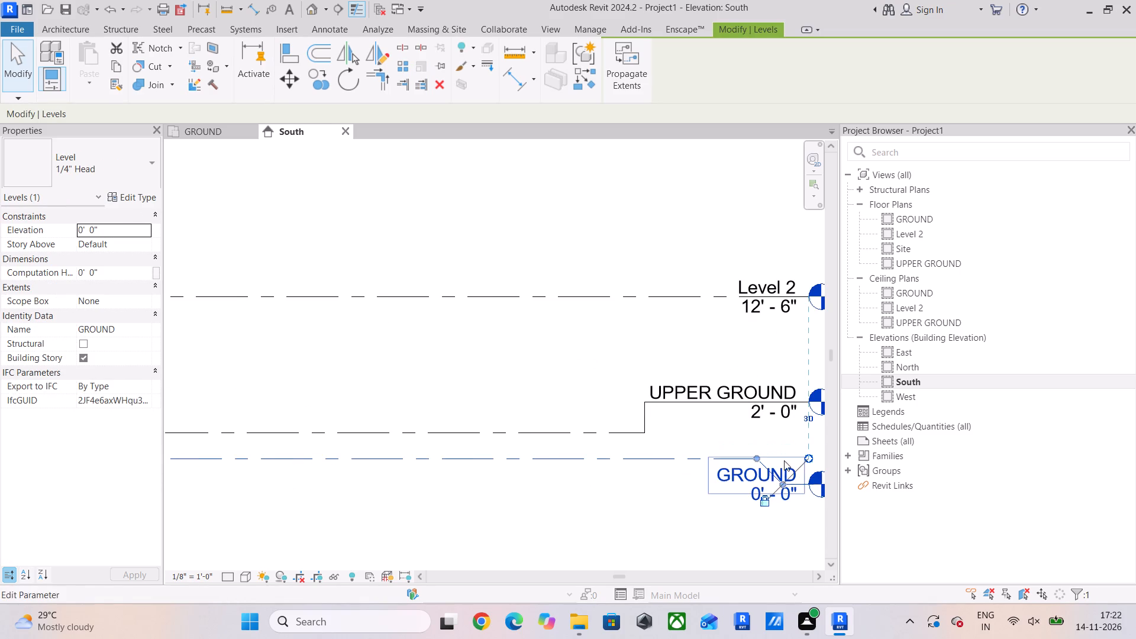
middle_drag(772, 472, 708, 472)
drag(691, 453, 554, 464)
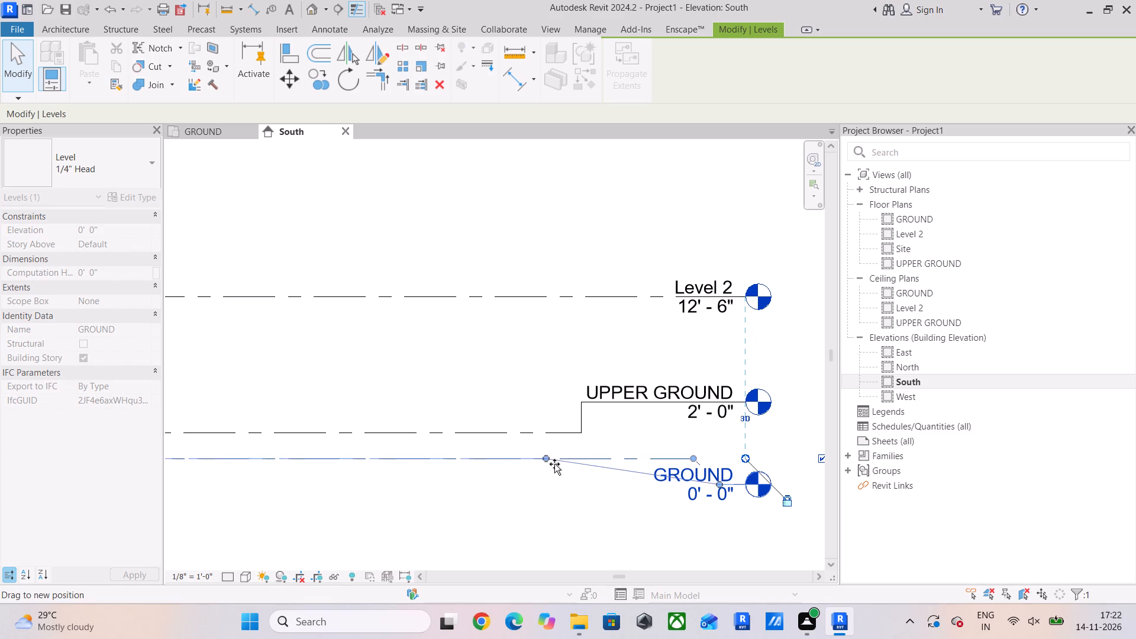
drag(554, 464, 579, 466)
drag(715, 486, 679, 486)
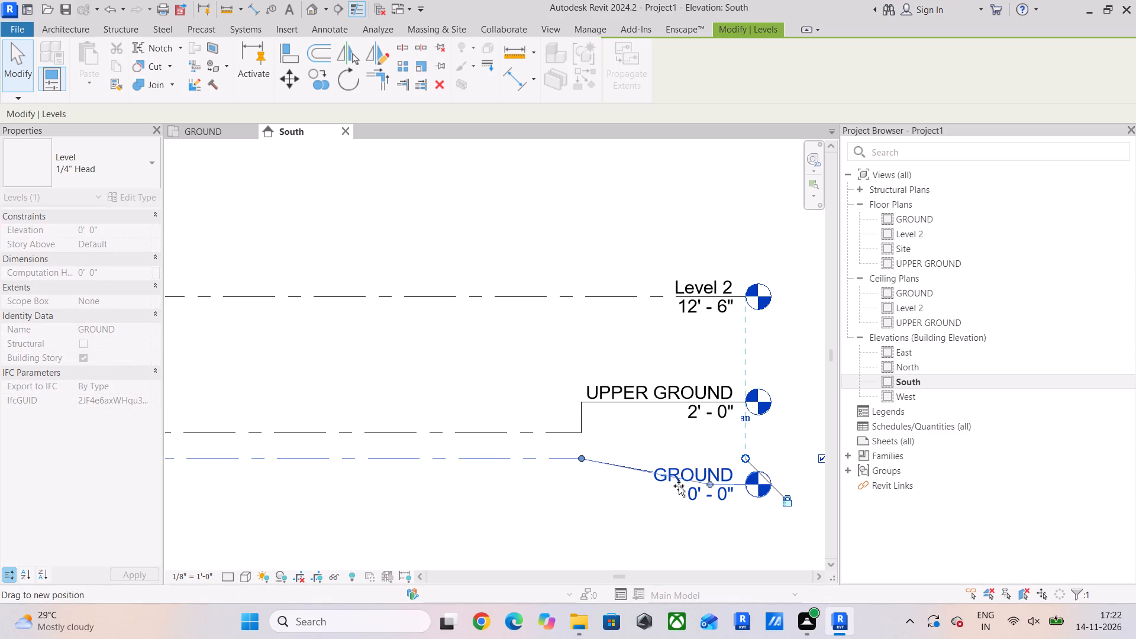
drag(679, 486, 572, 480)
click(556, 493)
Place a new level 1'6" below GROUND by picking the GROUND line with an offset of 1'6".
middle_drag(606, 524, 695, 477)
scroll(695, 477, down, 5)
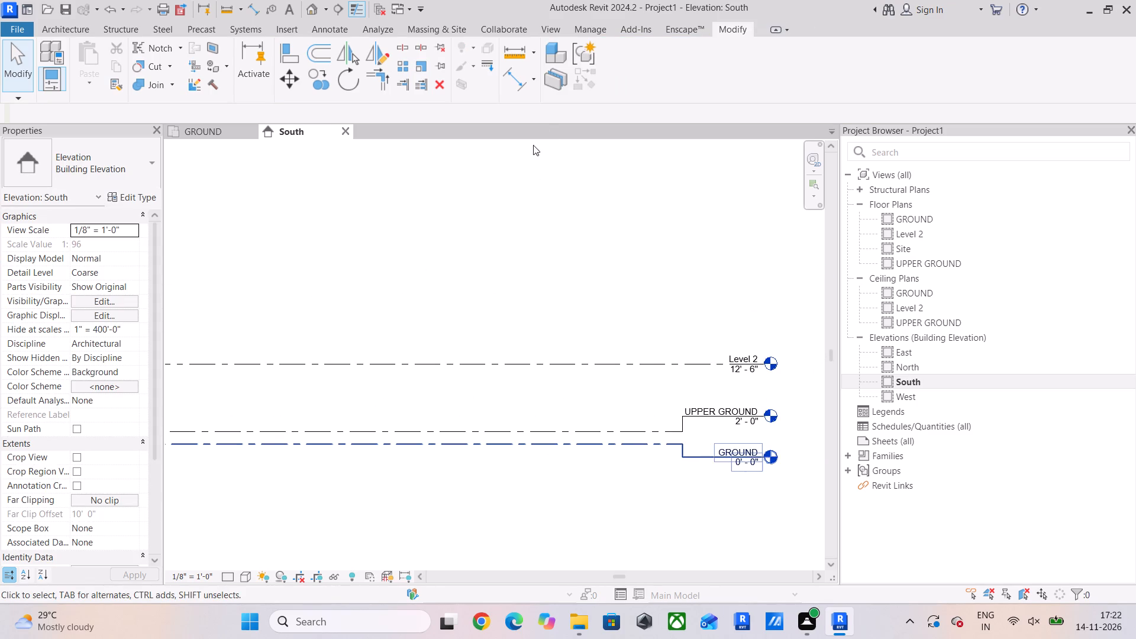
click(481, 442)
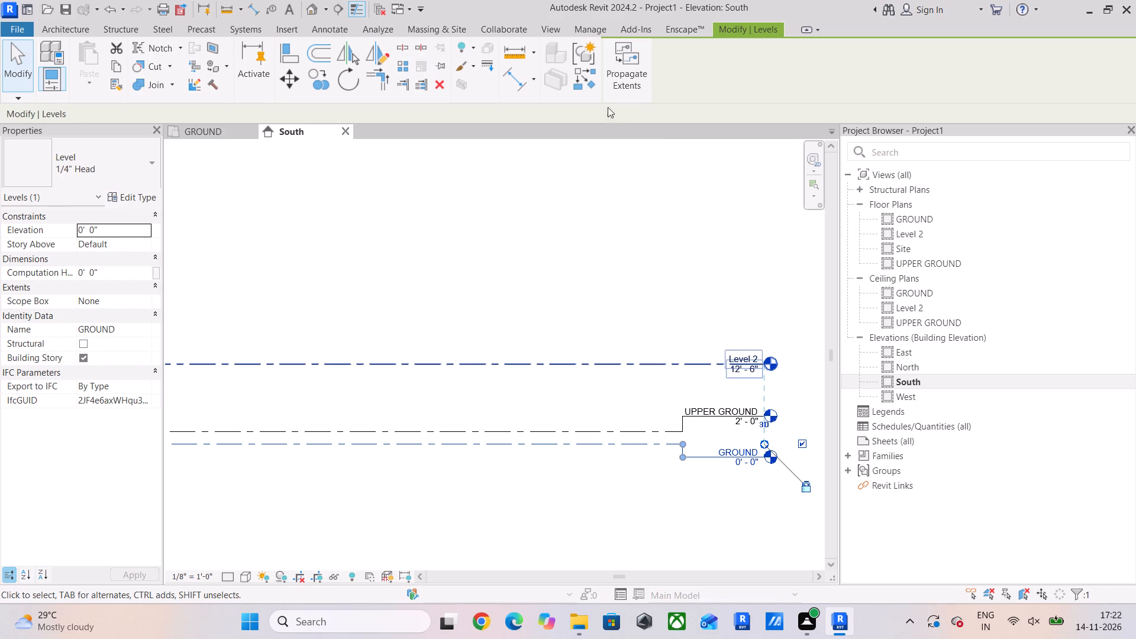
click(587, 82)
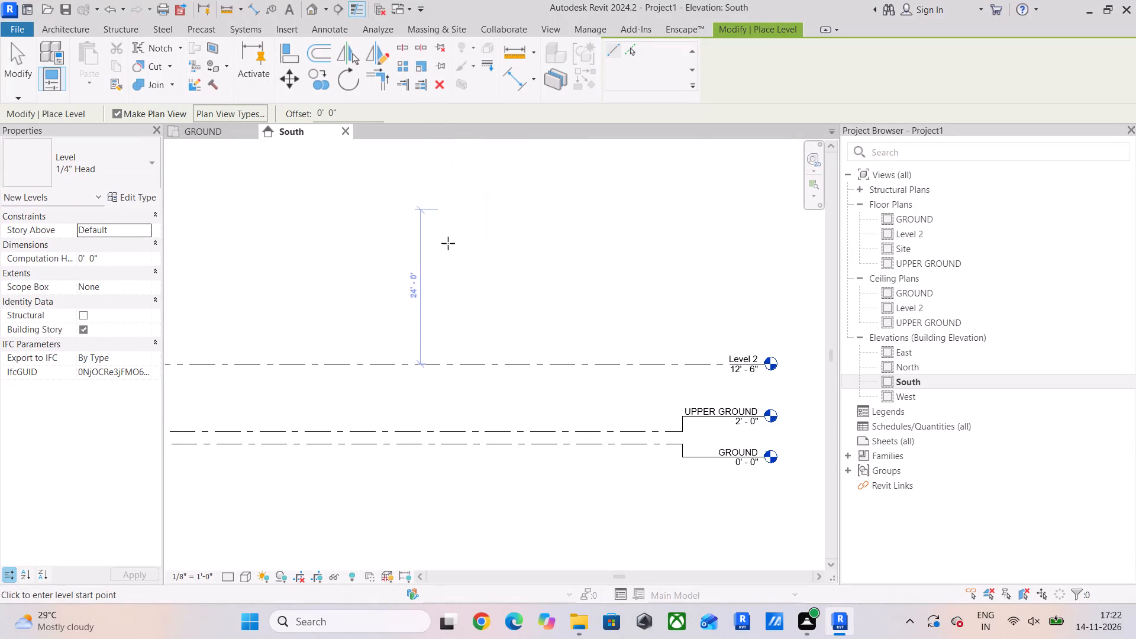
click(627, 47)
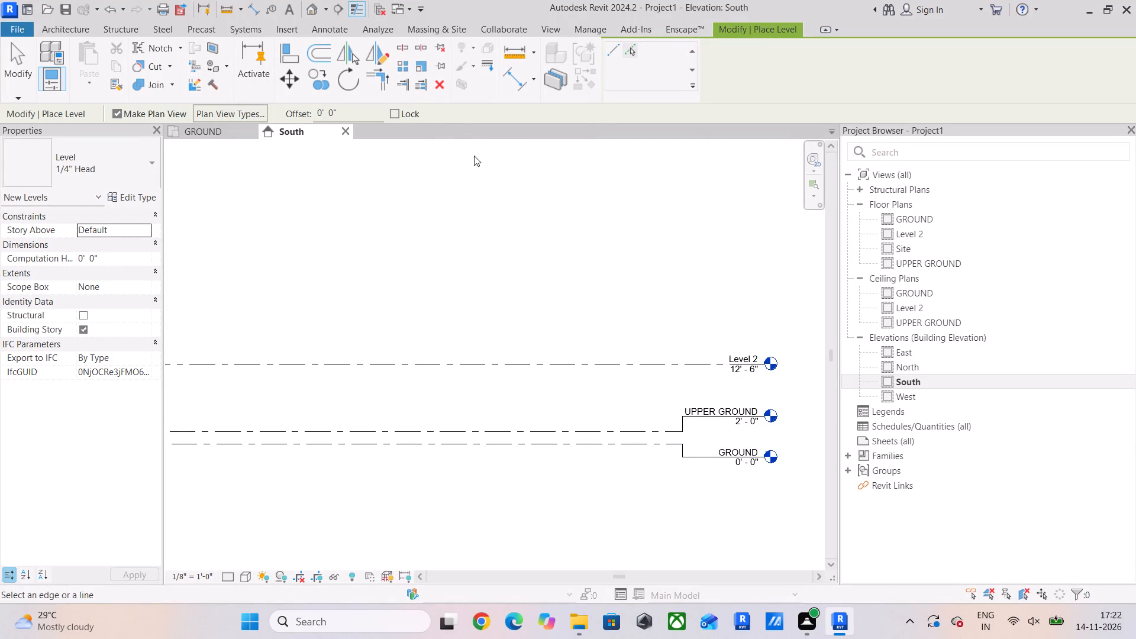
drag(373, 110, 296, 109)
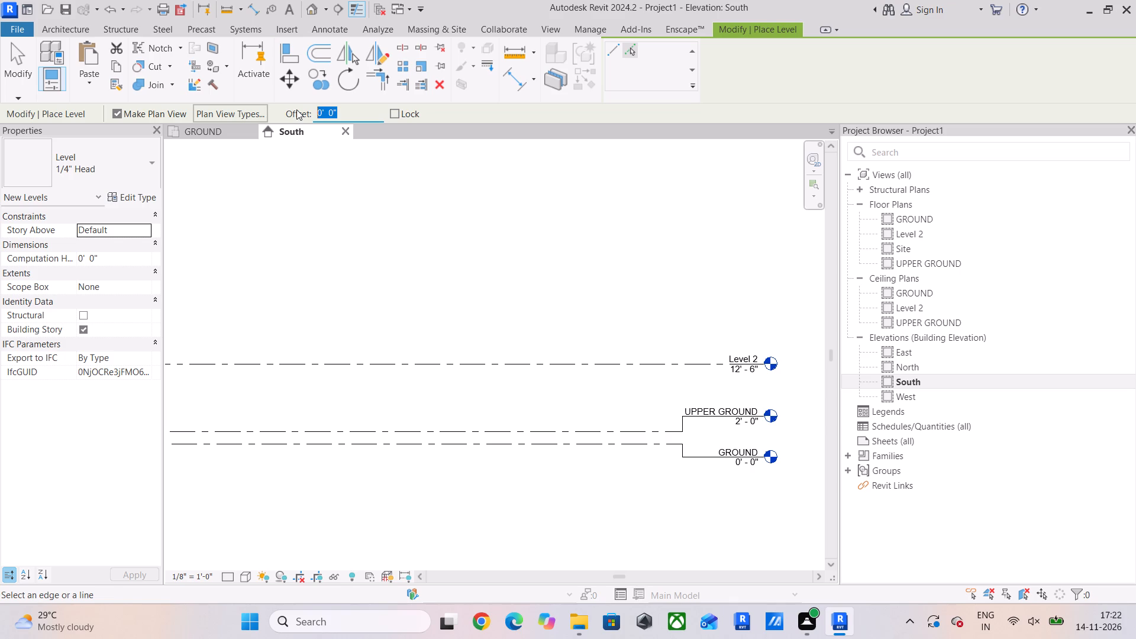
text(1')
text(6")
key(Return)
click(592, 450)
Extend the end of the new Level 4 line outward until its head aligns with the other level heads.
scroll(592, 449, up, 5)
middle_drag(619, 480, 543, 485)
middle_drag(718, 476, 495, 488)
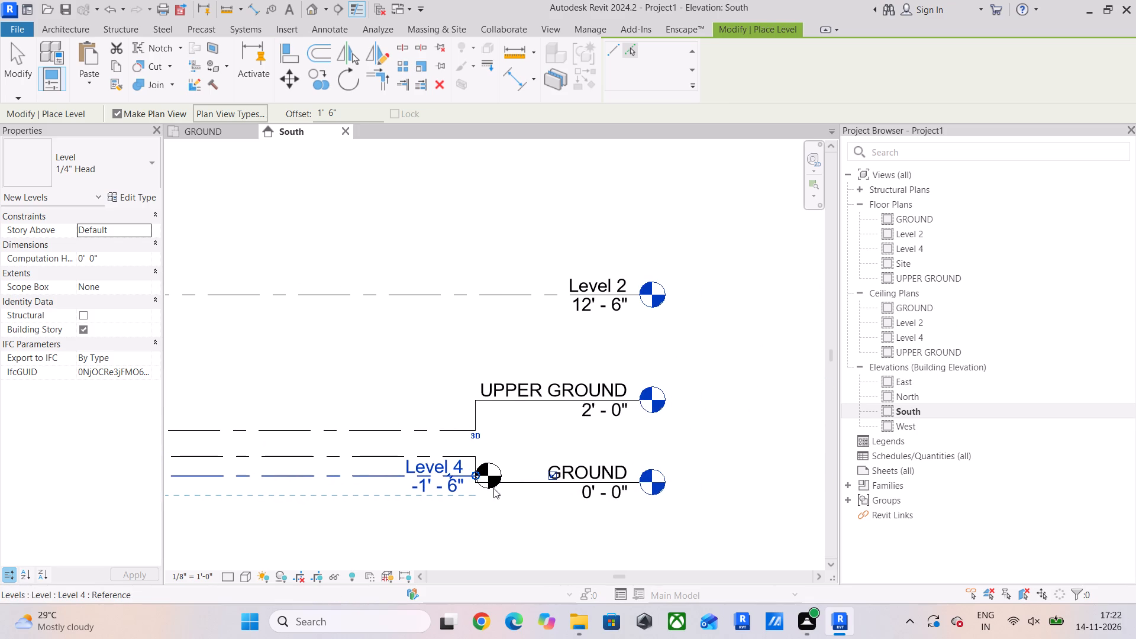
drag(476, 473, 636, 477)
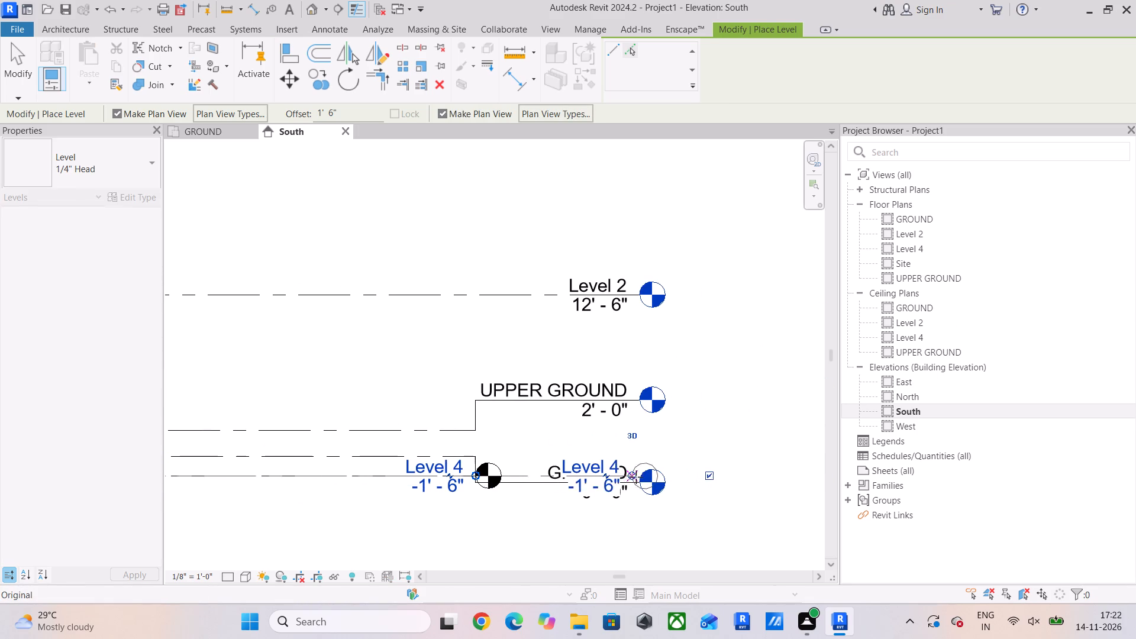
drag(636, 477, 644, 477)
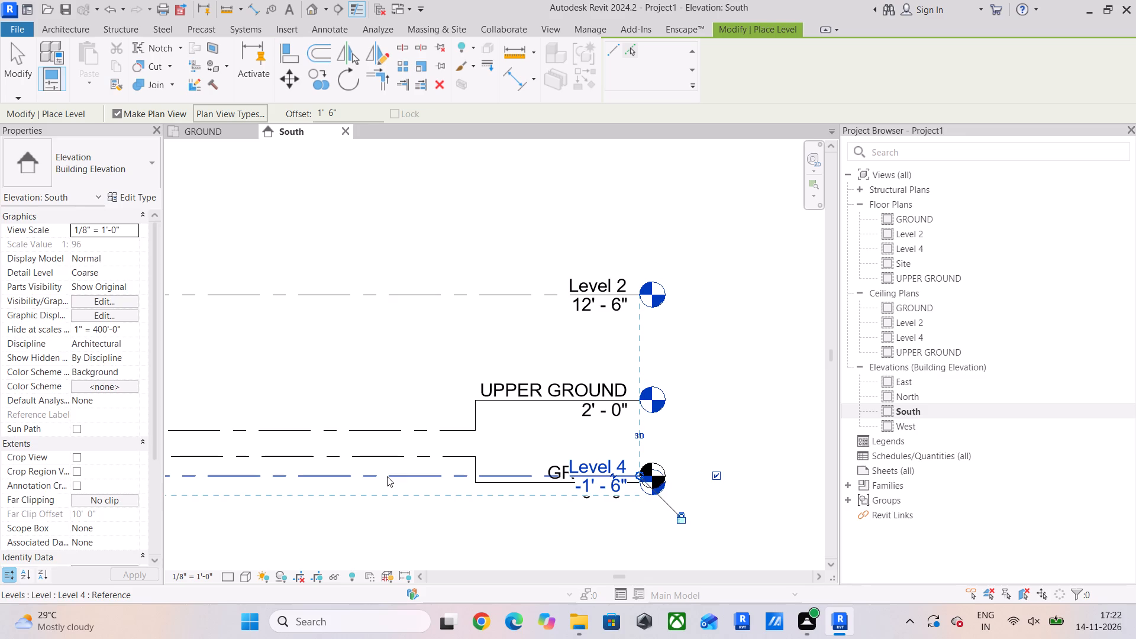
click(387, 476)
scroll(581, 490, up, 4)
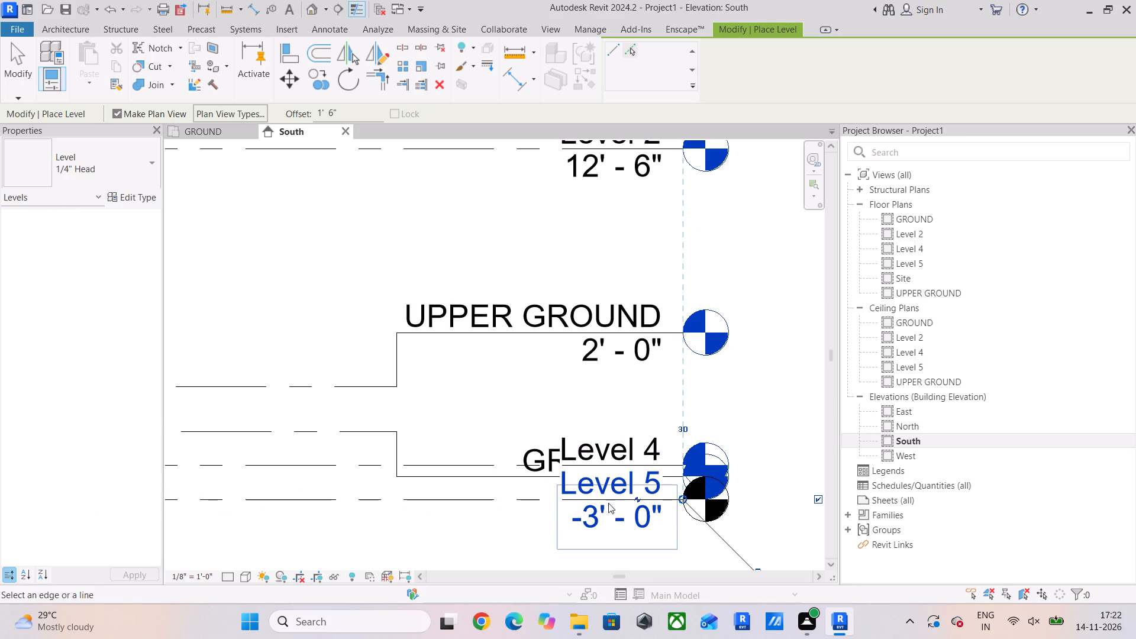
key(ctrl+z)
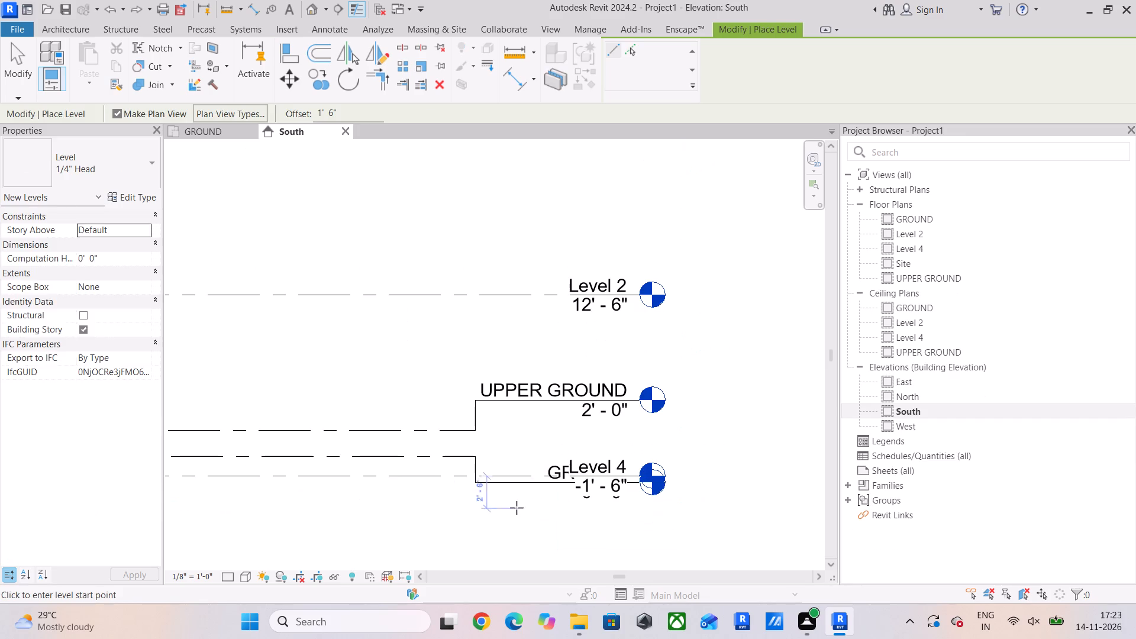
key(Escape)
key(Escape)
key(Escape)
Add an elbow to the Level 4 line so its label drops below the GROUND label.
click(456, 480)
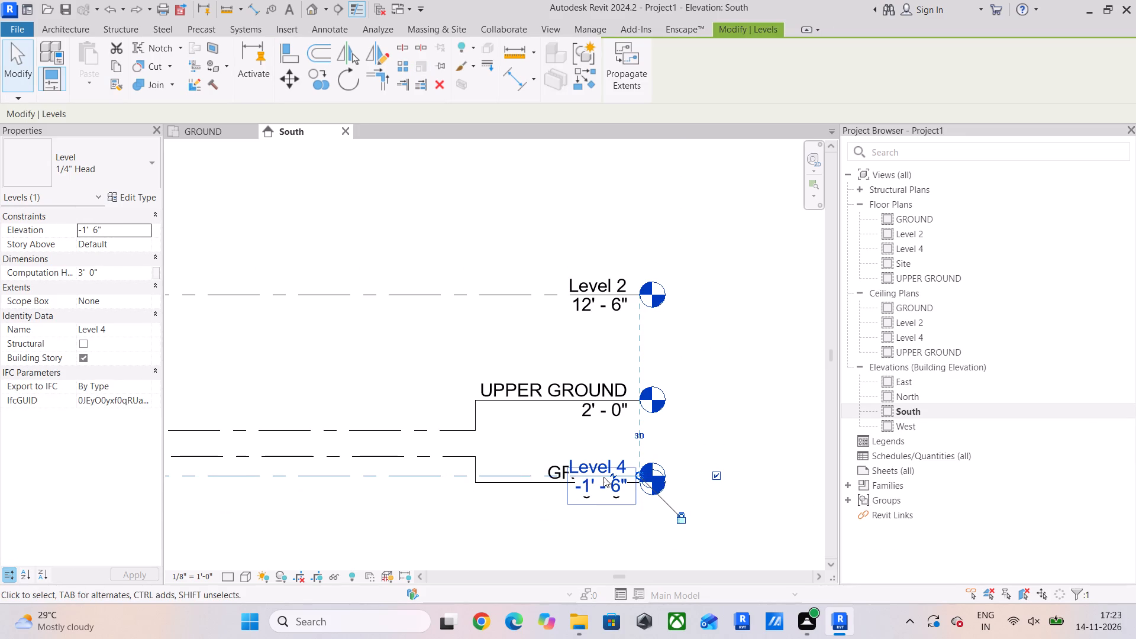
click(614, 476)
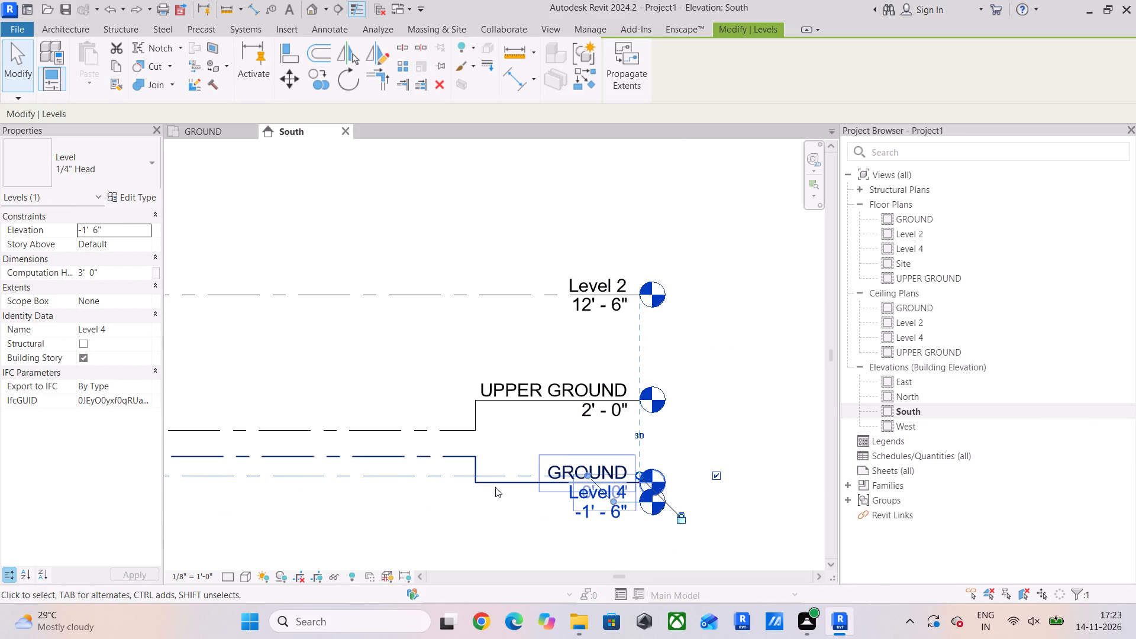
Remove the elbow from the GROUND level line by bringing its outer bend back level with the line.
click(502, 484)
scroll(461, 473, up, 4)
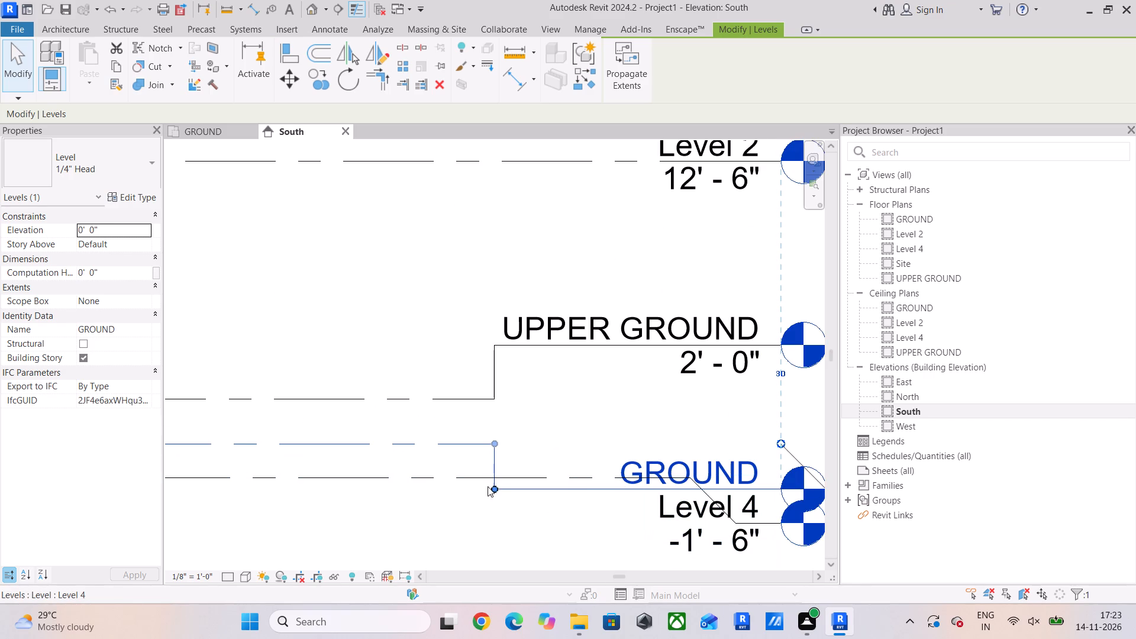
drag(493, 486, 498, 446)
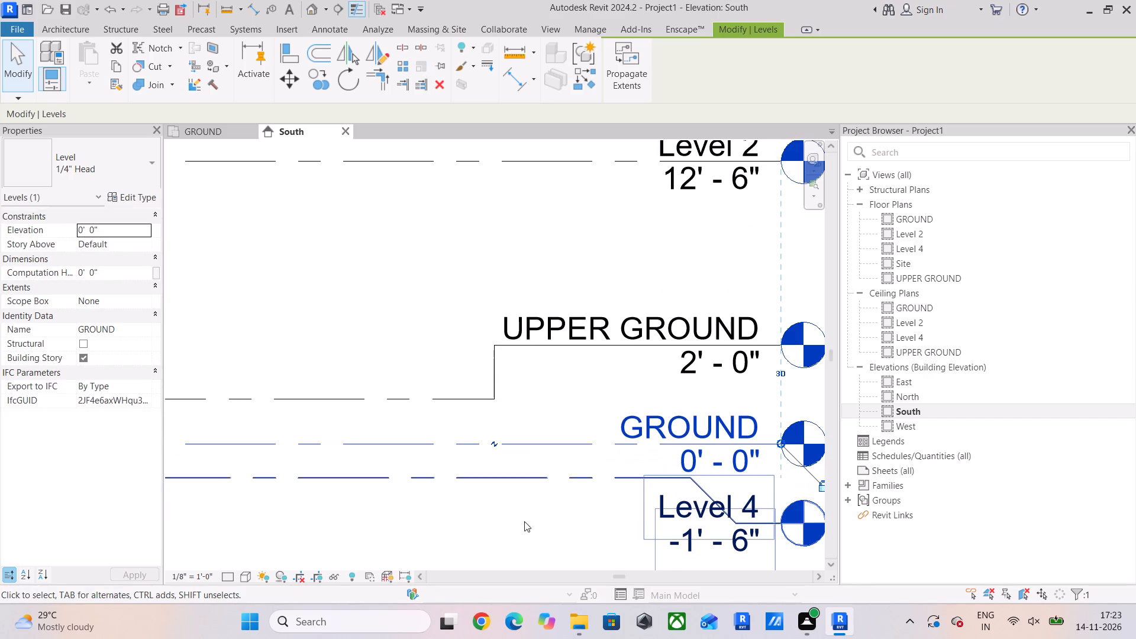
Move both Level 4 elbow bends inward, forming a vertical jog in line with the UPPER GROUND jog.
click(595, 482)
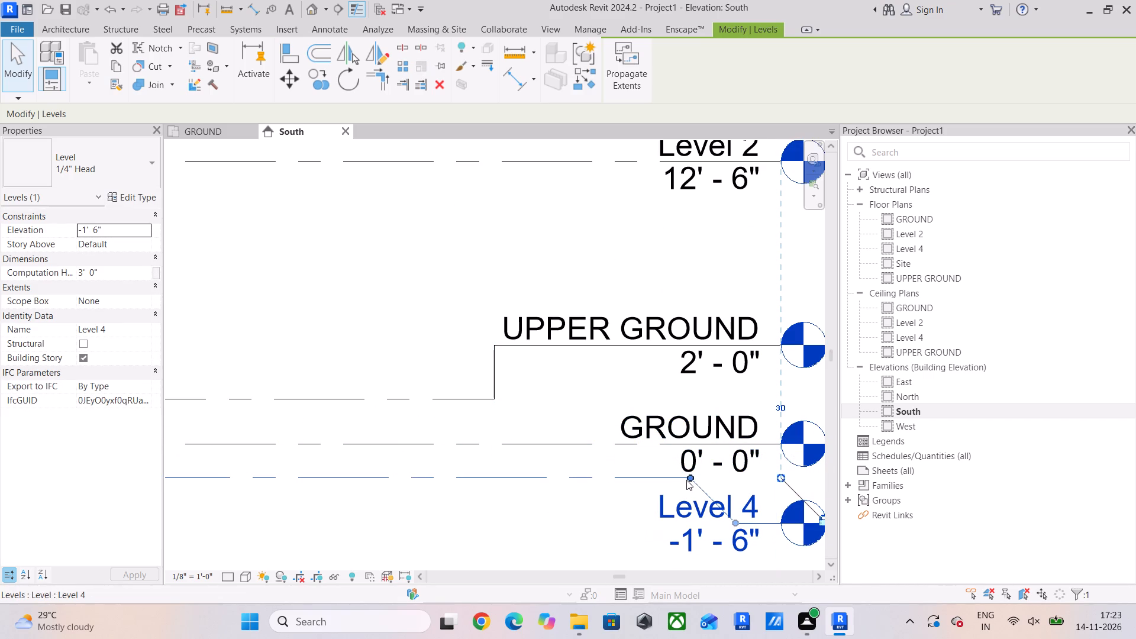
drag(689, 478, 490, 479)
drag(735, 521, 501, 521)
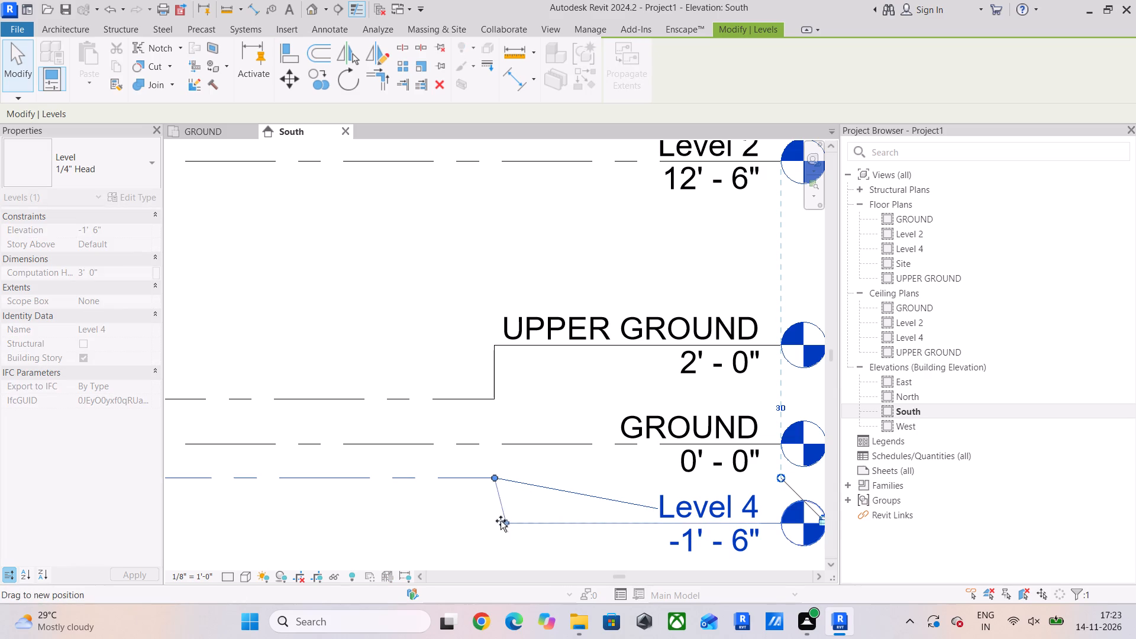
drag(501, 521, 493, 510)
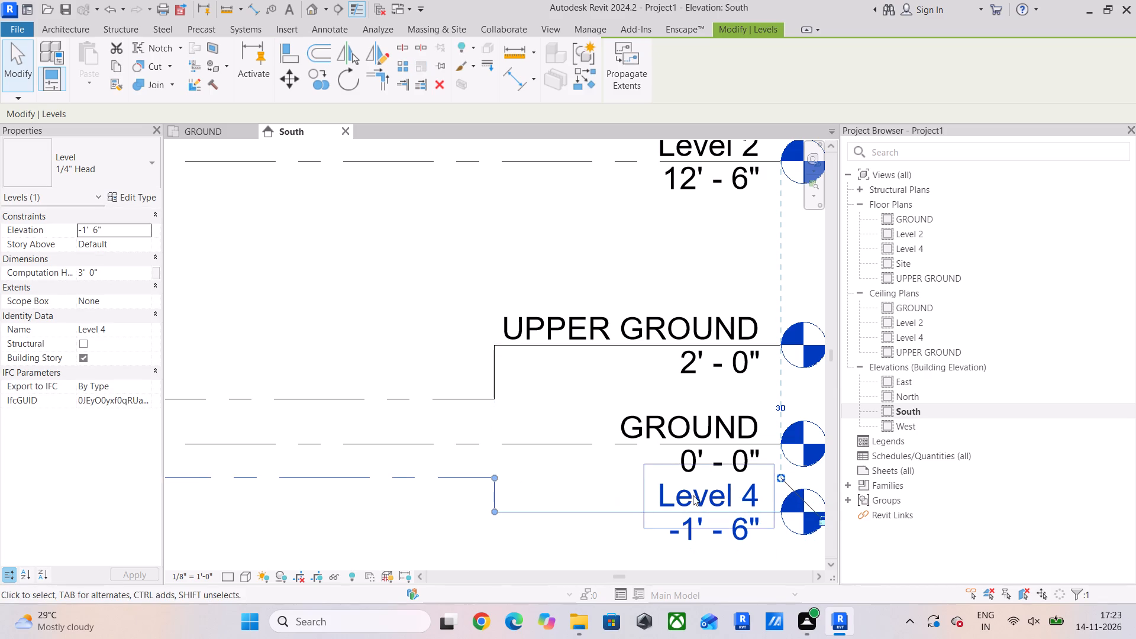
Rename Level 4 as ROAD LVL and rename its corresponding views to match.
double_click(693, 495)
click(693, 495)
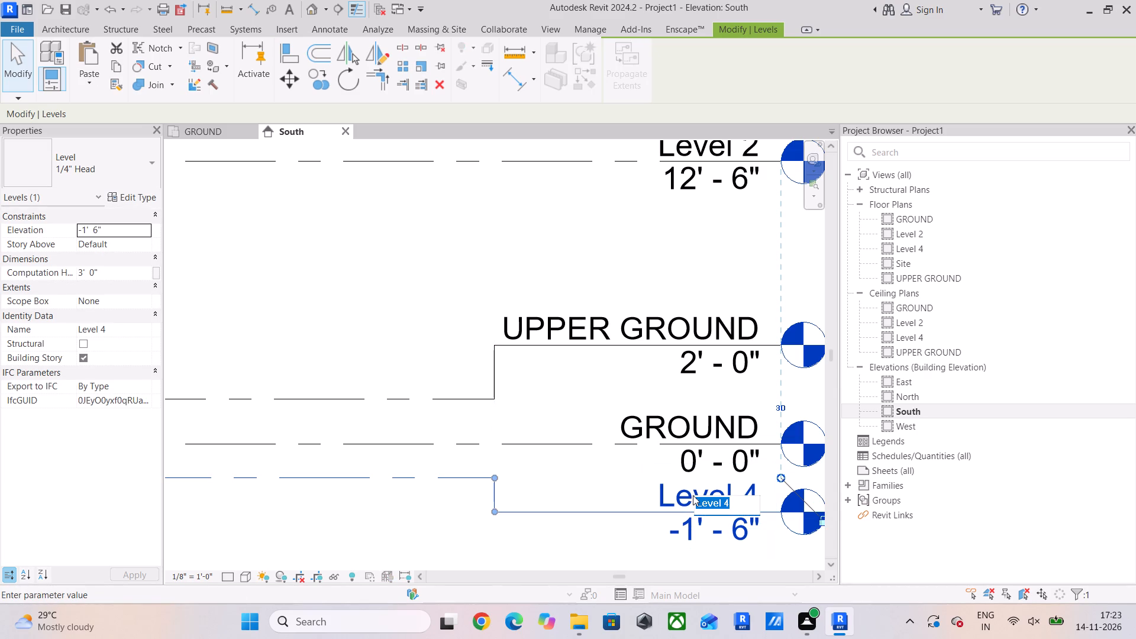
text(ROAD LVL)
key(Return)
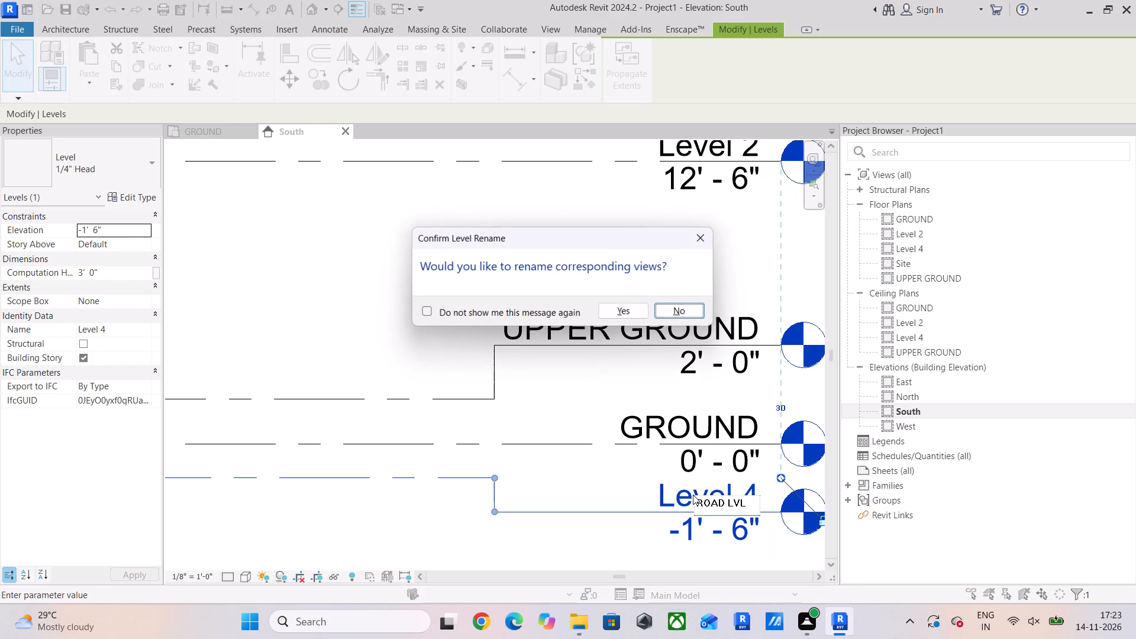
click(615, 301)
click(619, 312)
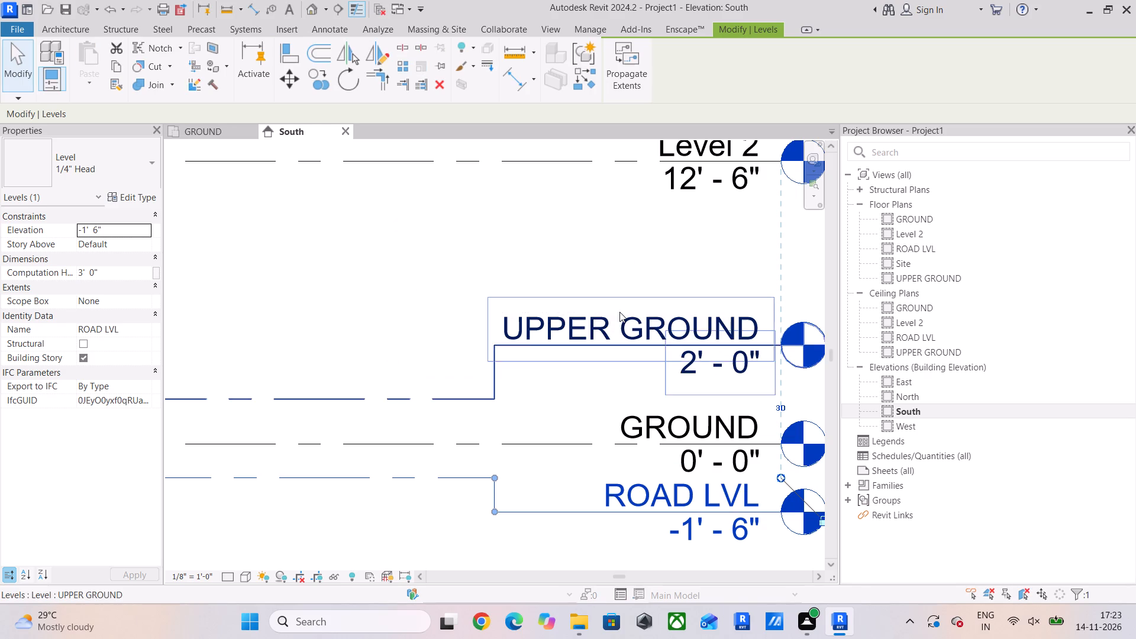
Lower the outer bend of the ROAD LVL elbow so its label sits clear of the GROUND label.
middle_drag(564, 493, 557, 442)
scroll(557, 441, down, 4)
middle_drag(557, 441, 554, 450)
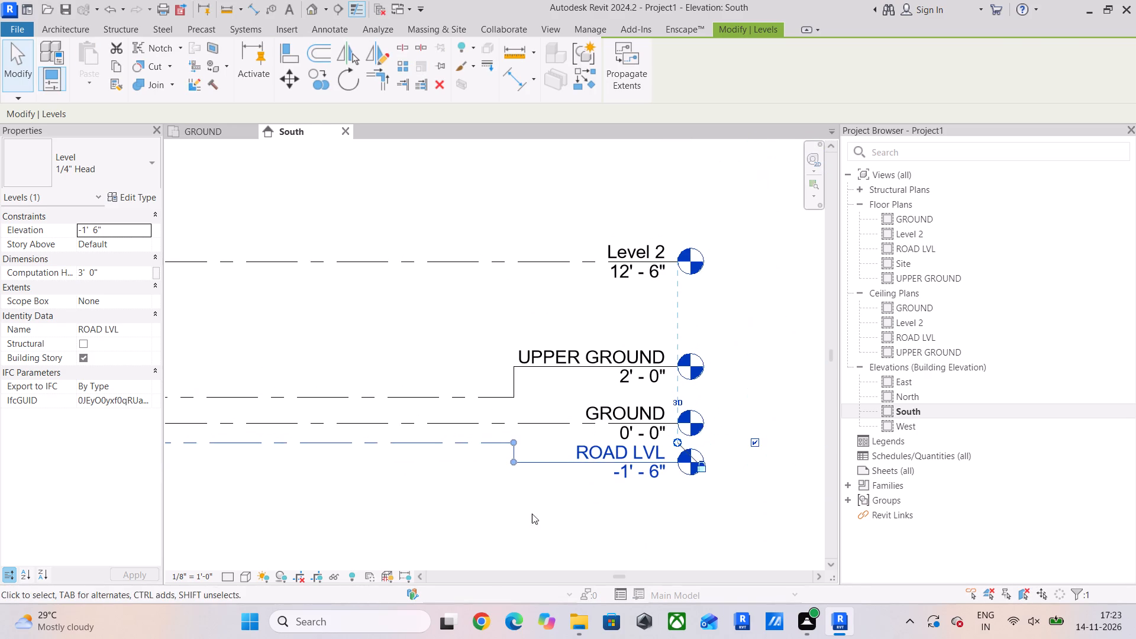
scroll(519, 498, down, 2)
middle_drag(519, 498, 669, 513)
scroll(627, 472, down, 4)
click(514, 420)
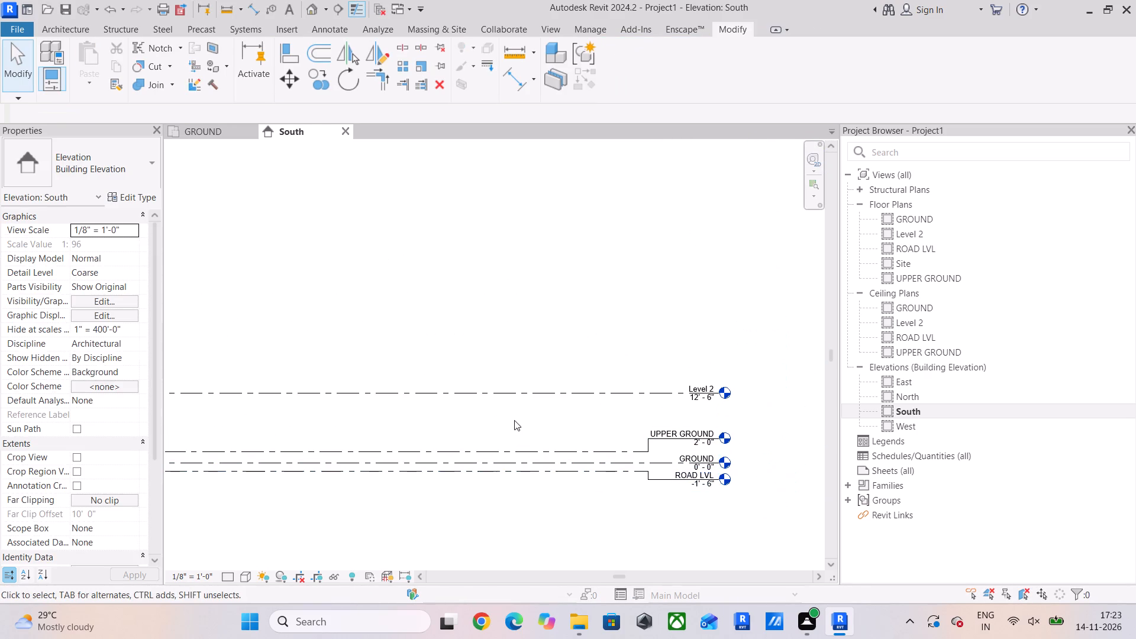
scroll(634, 463, up, 5)
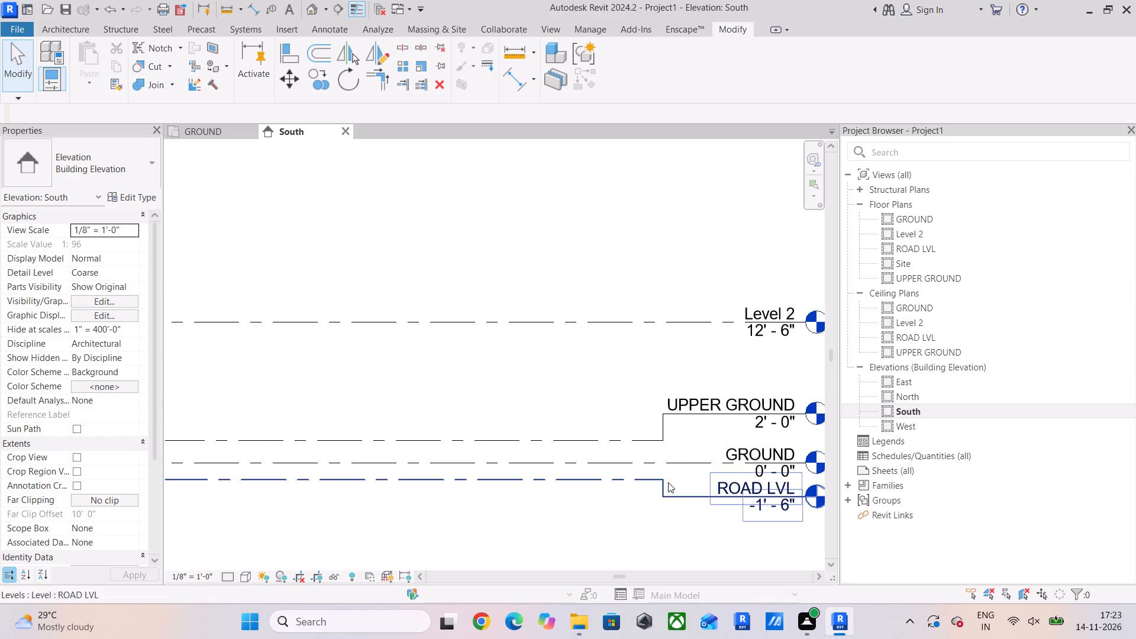
scroll(262, 605, down, 3)
scroll(413, 520, down, 4)
middle_drag(413, 520, 428, 494)
scroll(612, 475, up, 4)
click(569, 485)
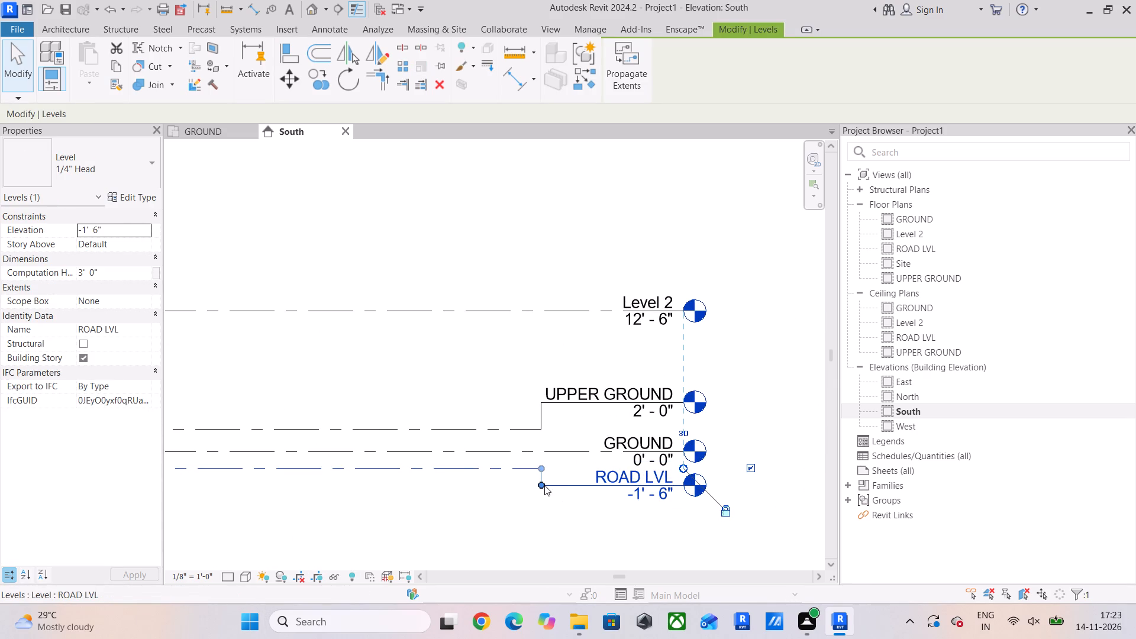
drag(544, 485, 544, 504)
click(484, 519)
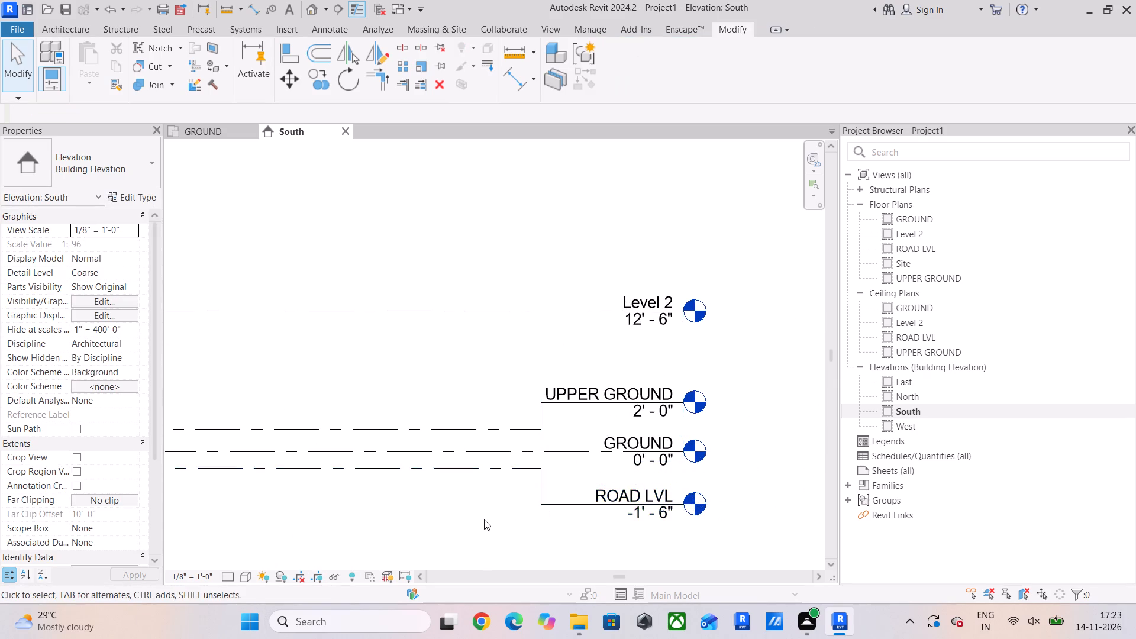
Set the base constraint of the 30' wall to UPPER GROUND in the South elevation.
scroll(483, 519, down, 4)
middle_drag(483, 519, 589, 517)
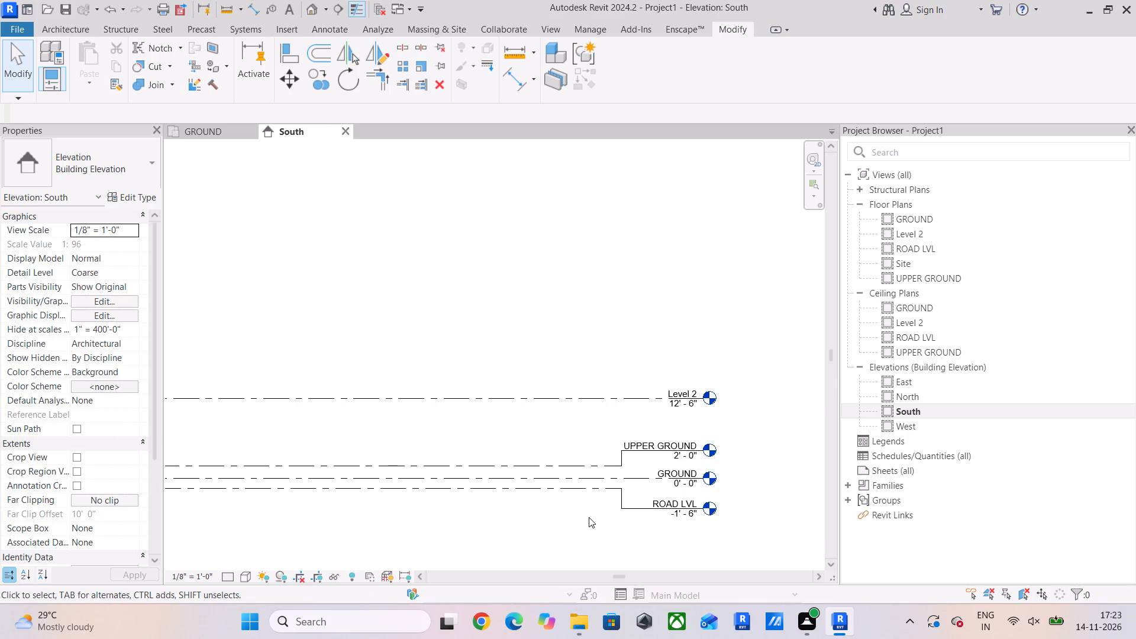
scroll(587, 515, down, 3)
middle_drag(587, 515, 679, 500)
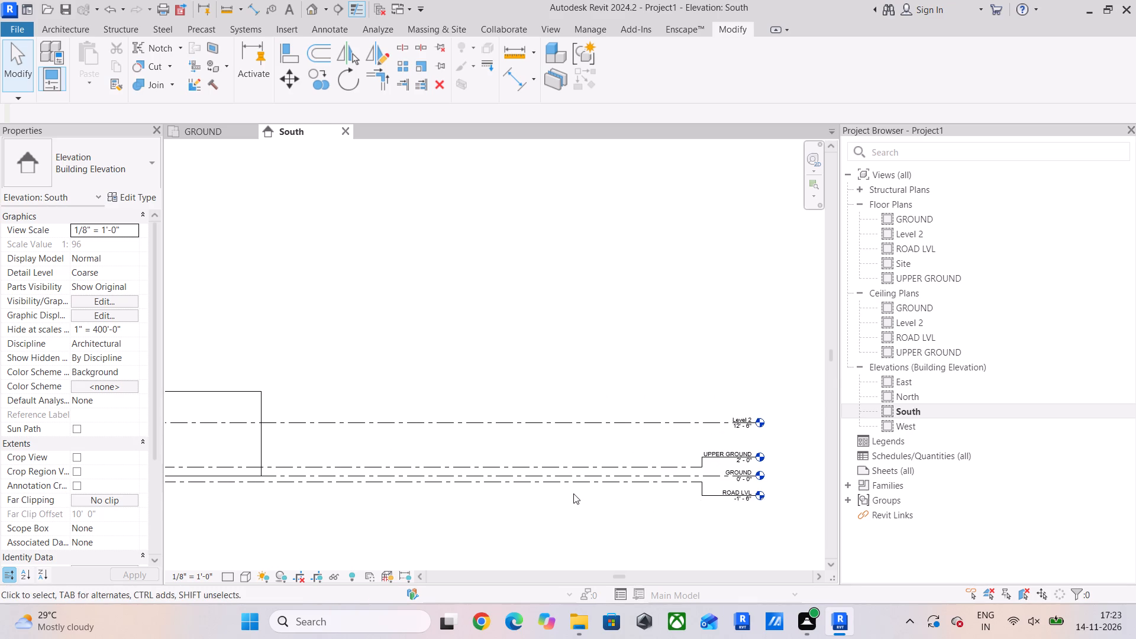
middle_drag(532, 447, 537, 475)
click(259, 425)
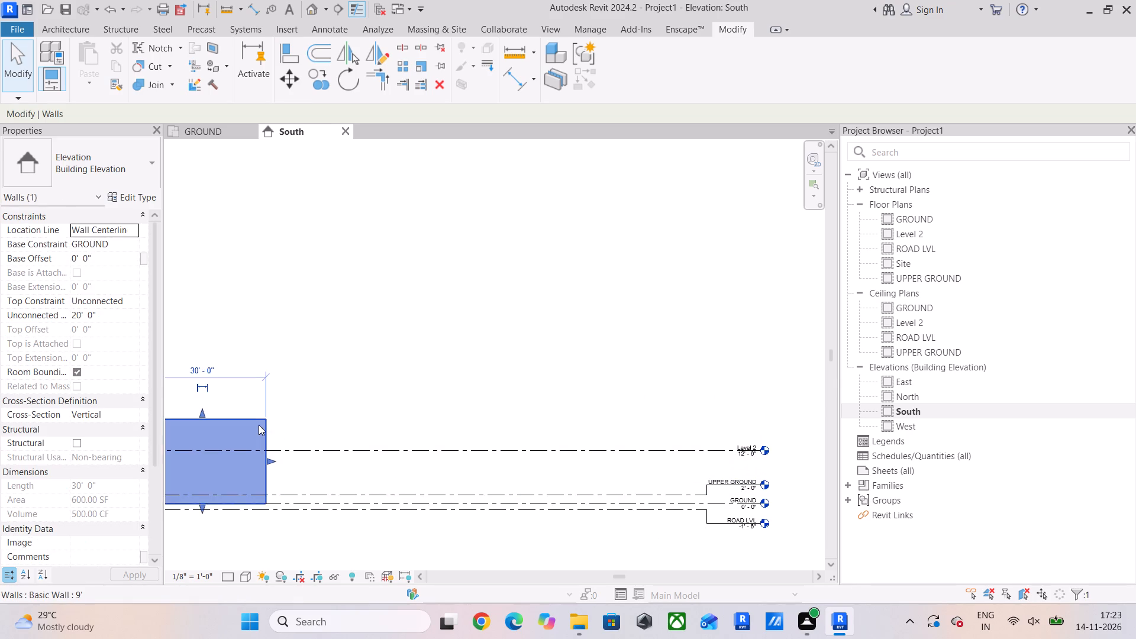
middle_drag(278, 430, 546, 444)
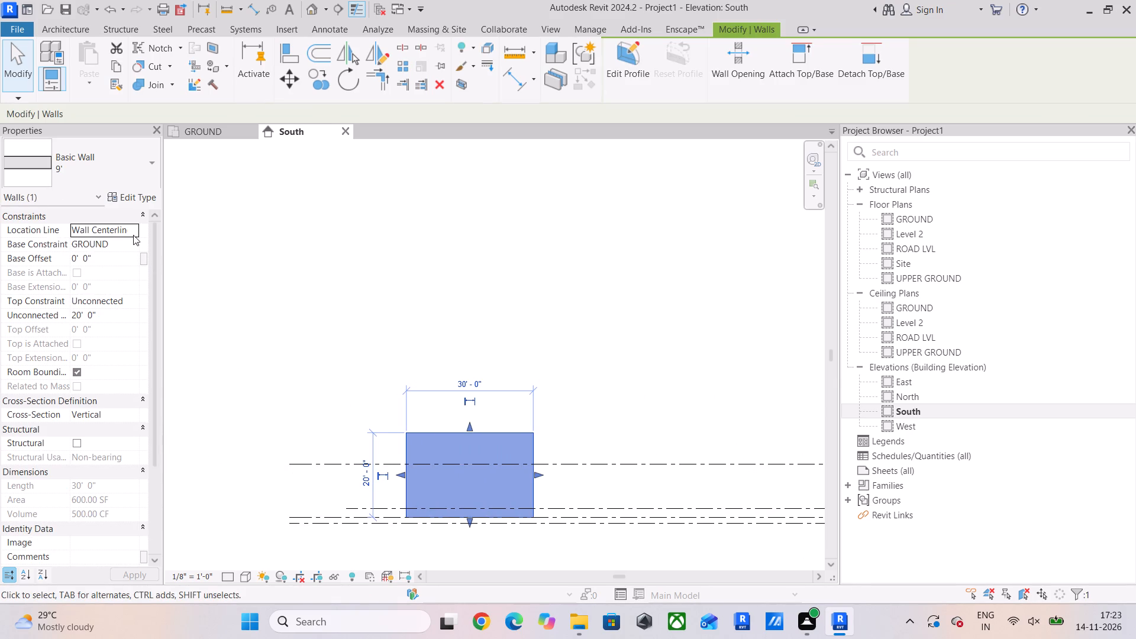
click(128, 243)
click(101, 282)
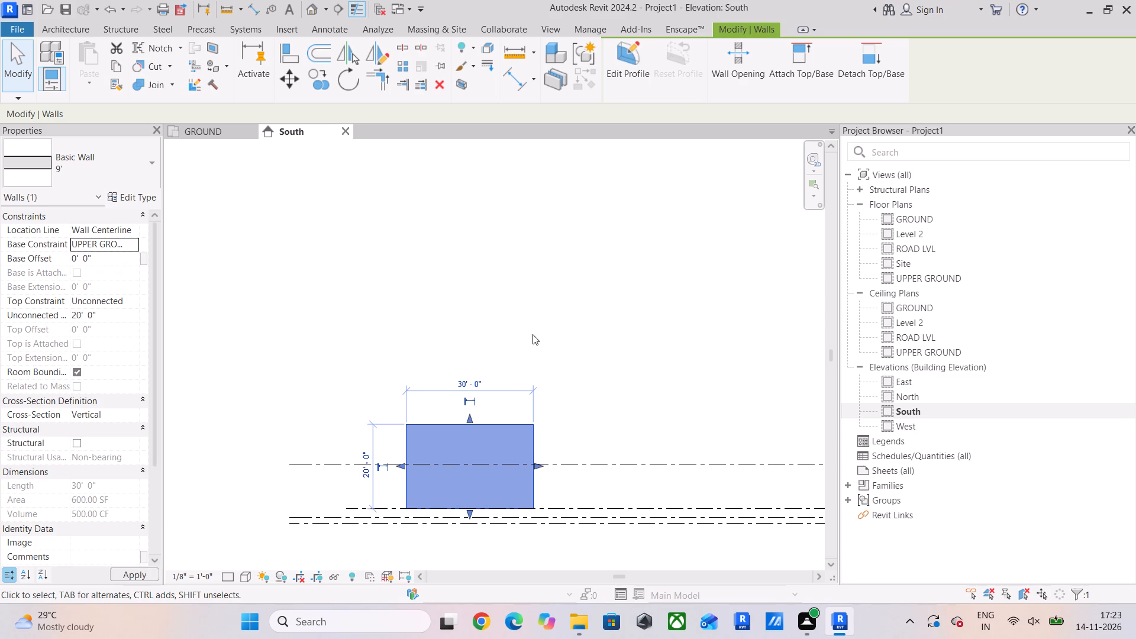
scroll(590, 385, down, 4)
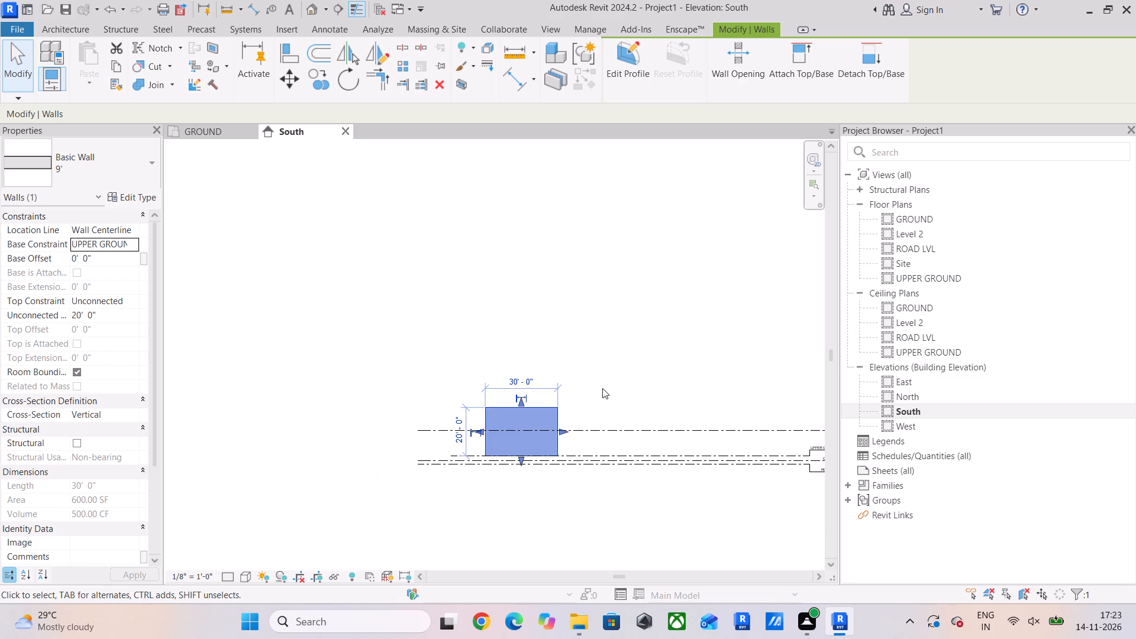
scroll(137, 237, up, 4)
Set the wall's base constraint to GROUND and its top constraint to Up to level: UPPER GROUND.
click(128, 245)
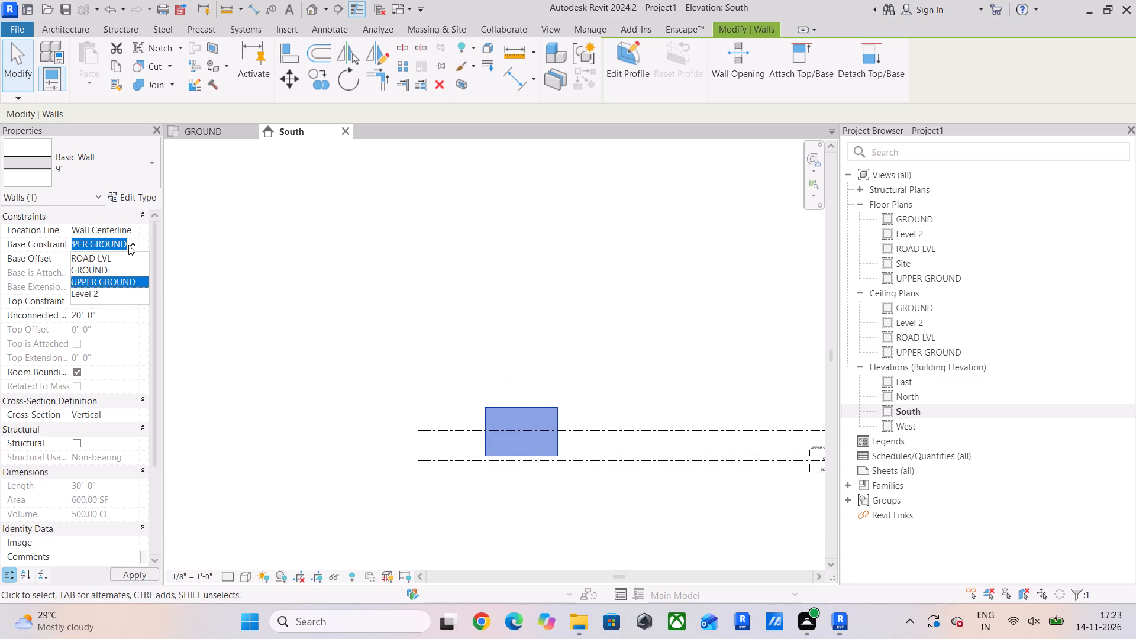
click(109, 269)
click(133, 301)
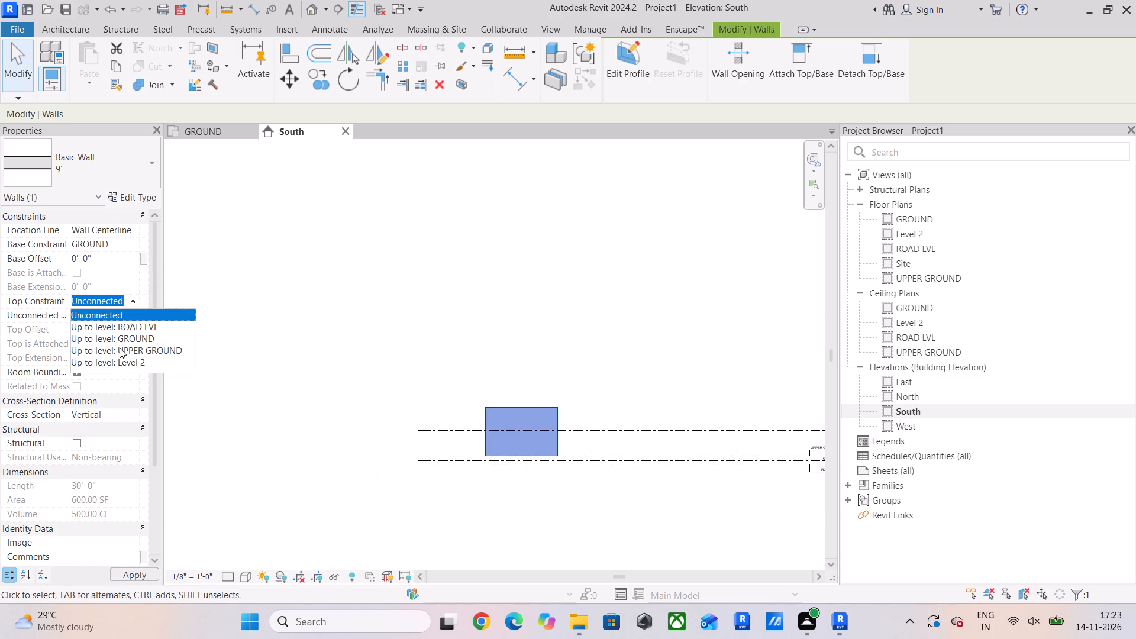
click(133, 348)
click(685, 323)
Create a similar level offset 10' 6" above Level 2 by picking the Level 2 line.
middle_drag(660, 366, 628, 359)
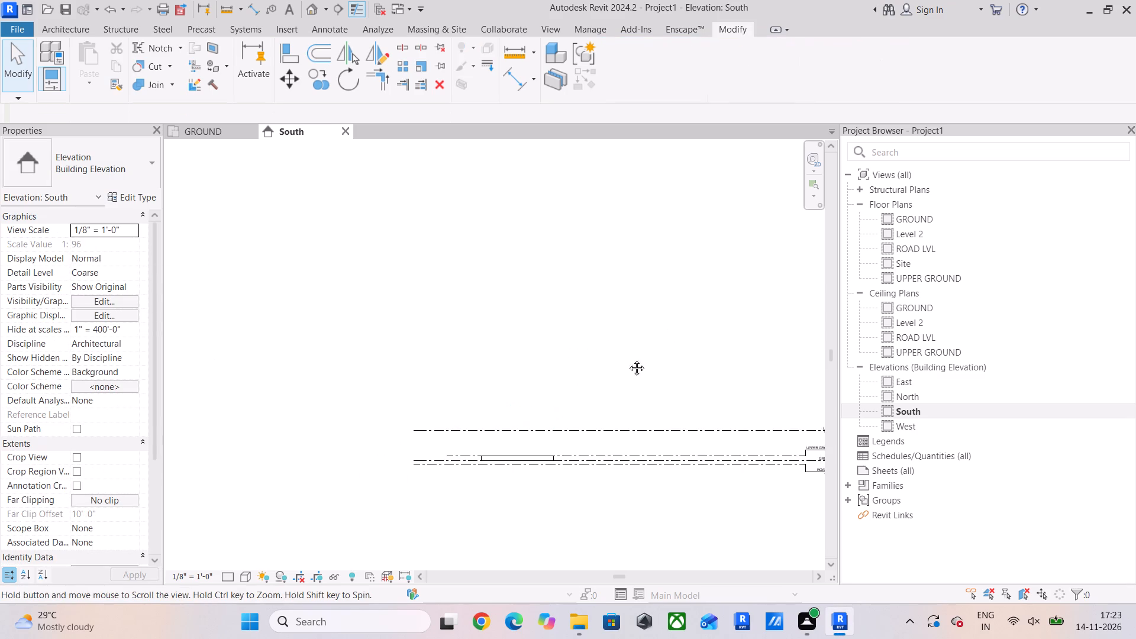
middle_drag(628, 359, 515, 311)
scroll(725, 399, up, 11)
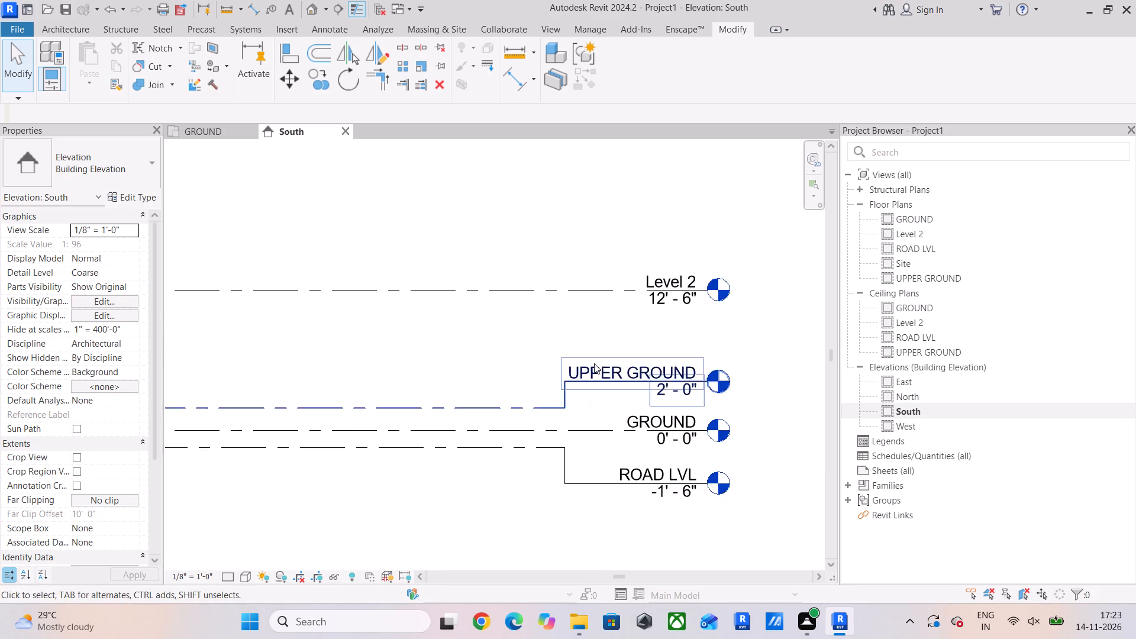
scroll(594, 363, down, 5)
click(523, 322)
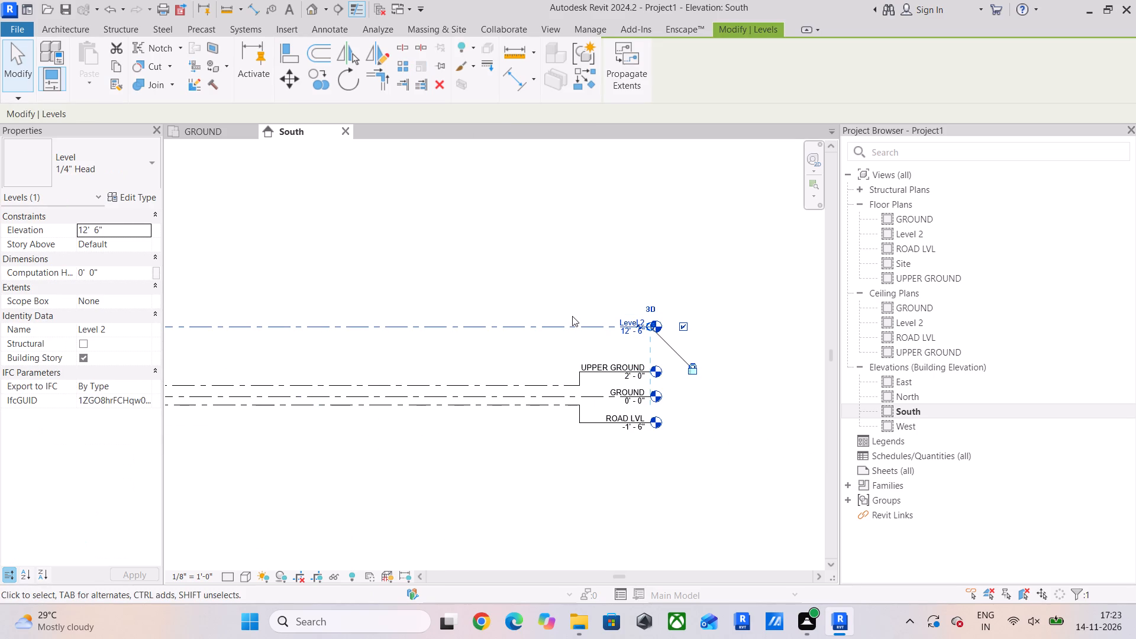
click(589, 80)
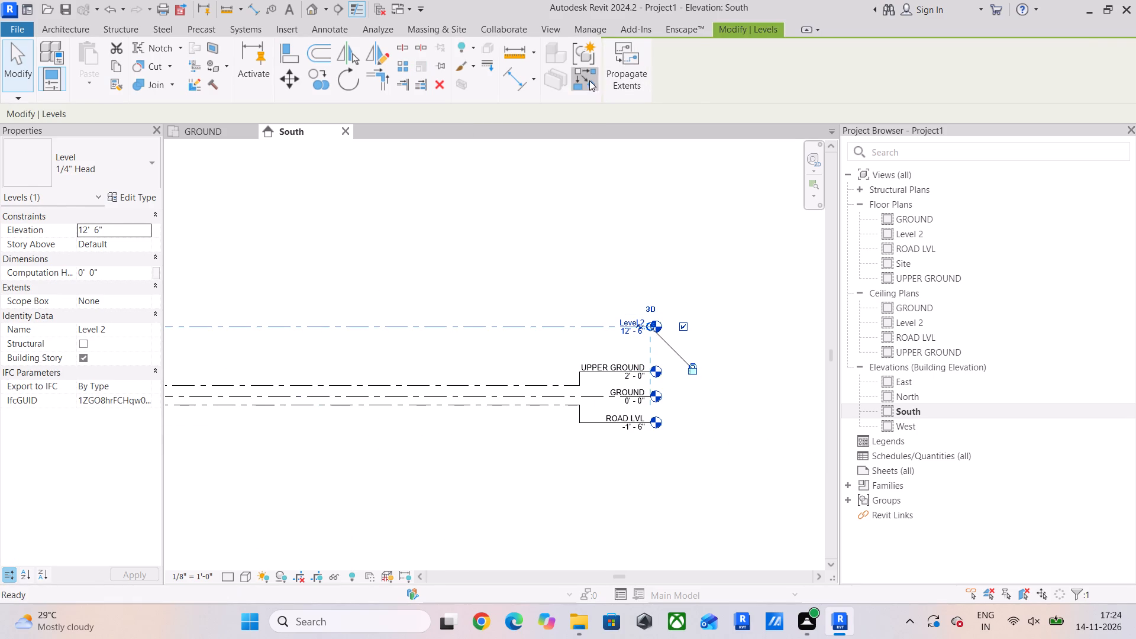
drag(345, 108, 274, 111)
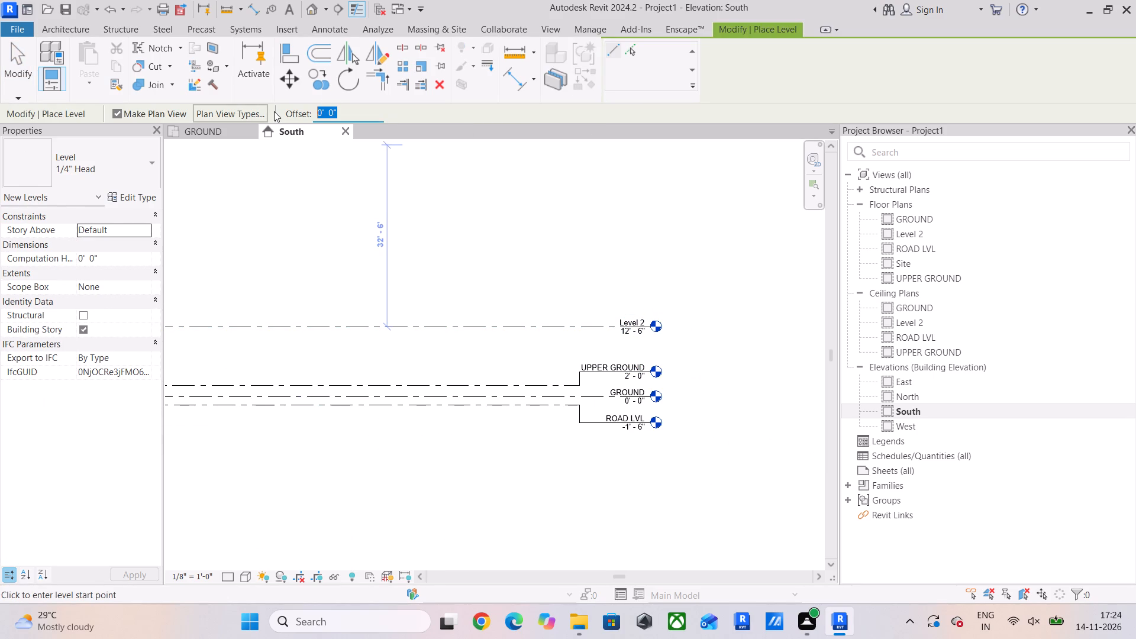
text(10'6")
key(Return)
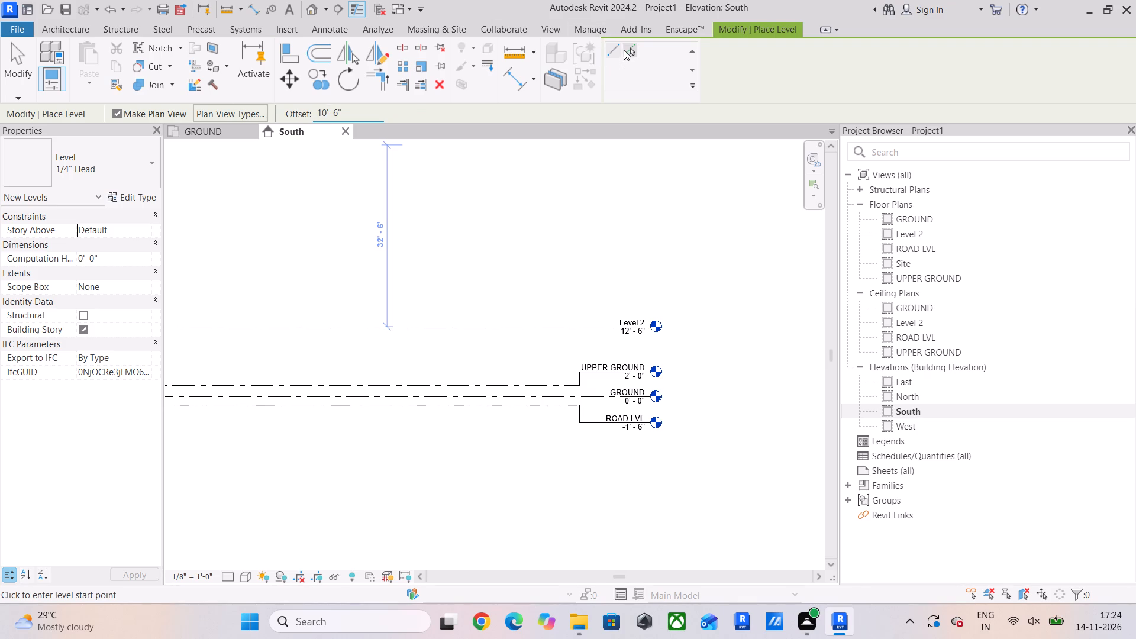
click(624, 49)
click(488, 322)
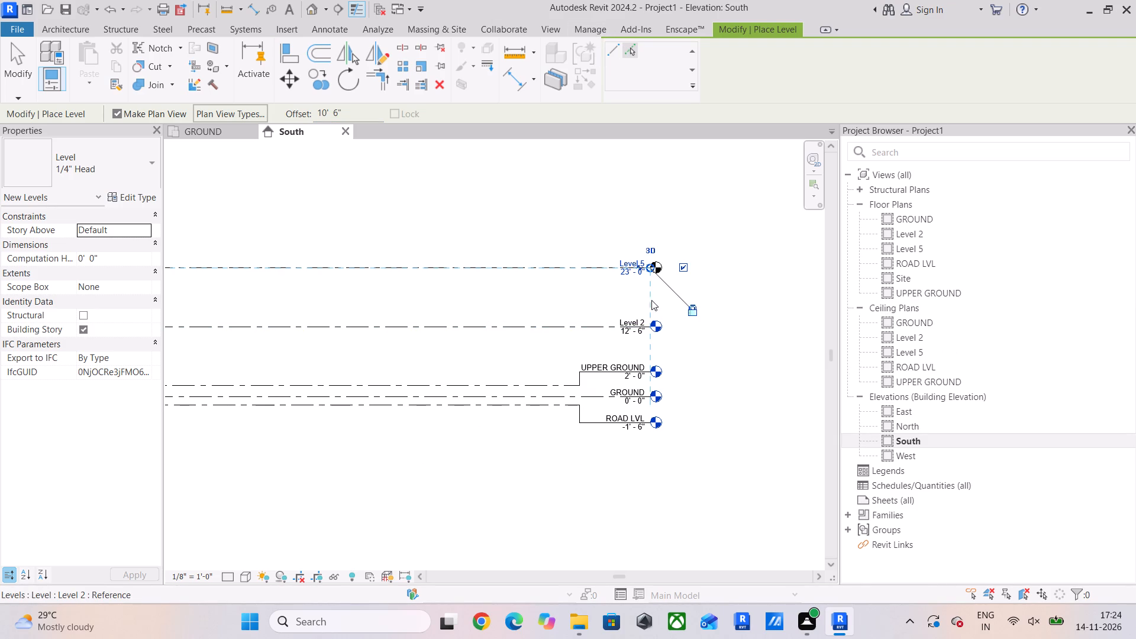
scroll(651, 256, up, 5)
key(Escape)
key(Escape)
Rename Level 2 as 1st FLOOR and rename its corresponding views to match.
double_click(611, 386)
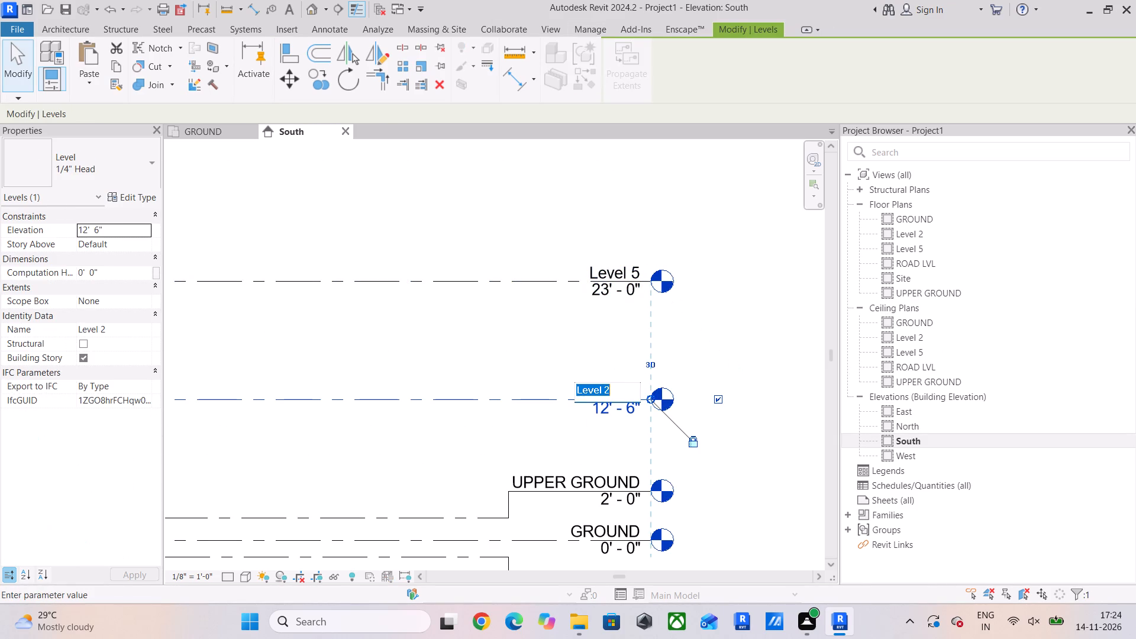
text(FIR)
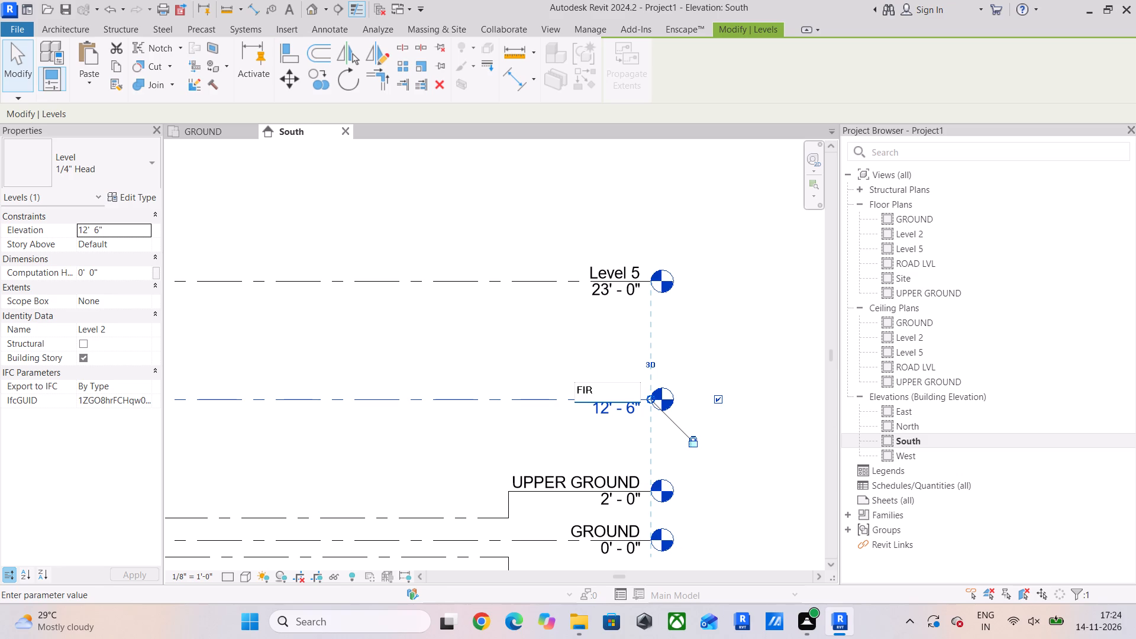
key(BackSpace)
key(BackSpace)
key(BackSpace)
key(1)
text(ST)
key(space)
key(BackSpace)
key(BackSpace)
key(BackSpace)
key(shift+s)
text(t)
key(space)
text(FLOOR)
key(Return)
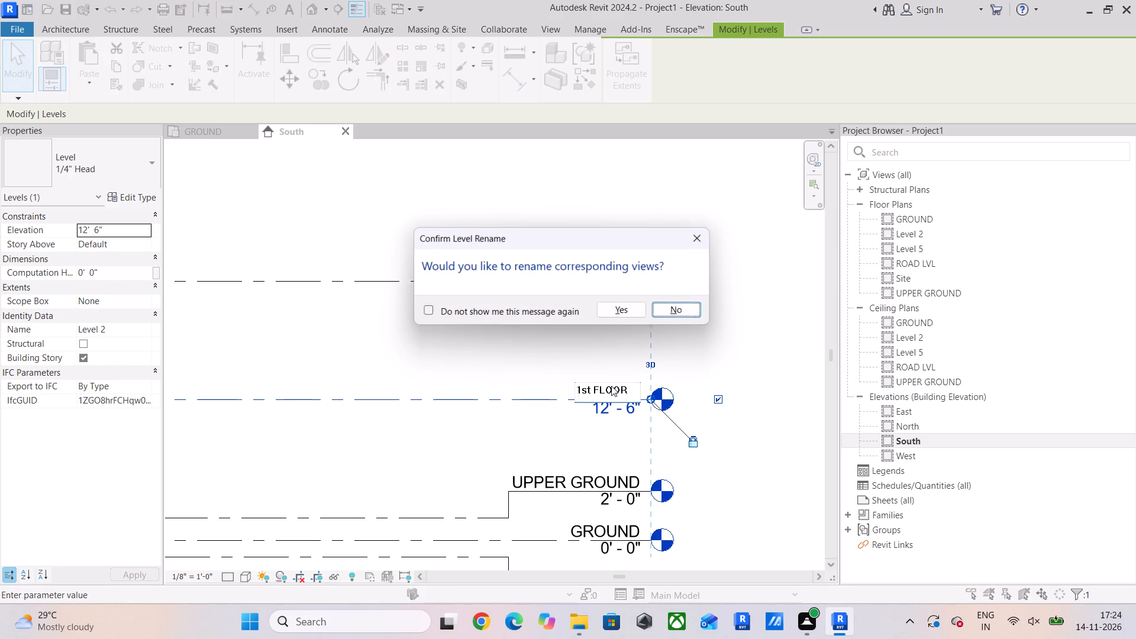
click(624, 311)
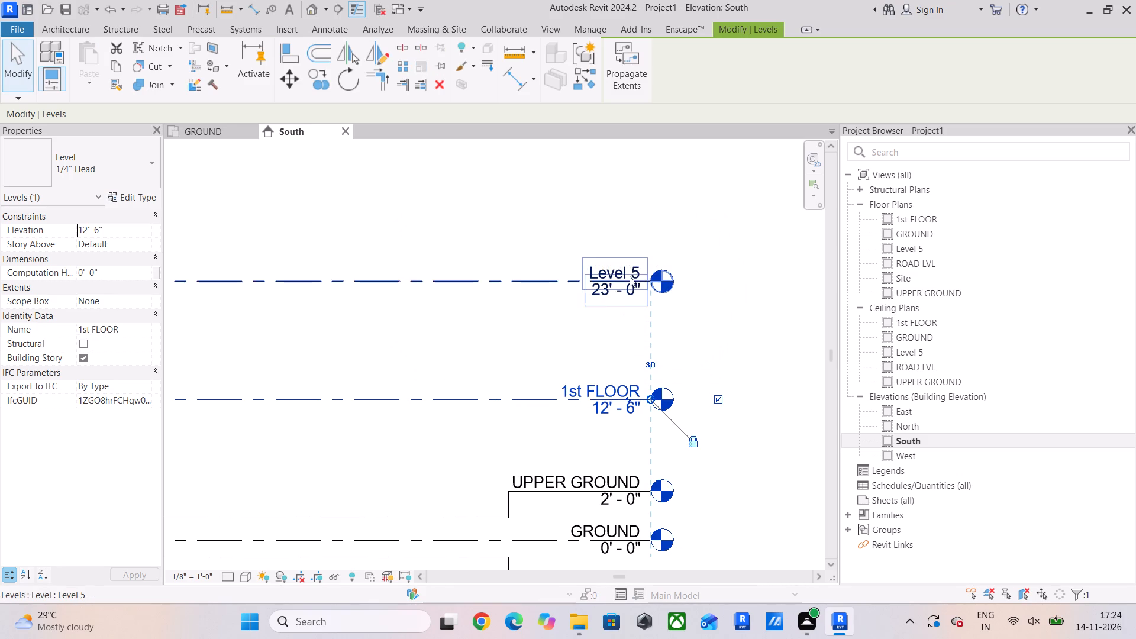
Rename the topmost level as ROOF TOP and rename its corresponding views to match.
double_click(630, 269)
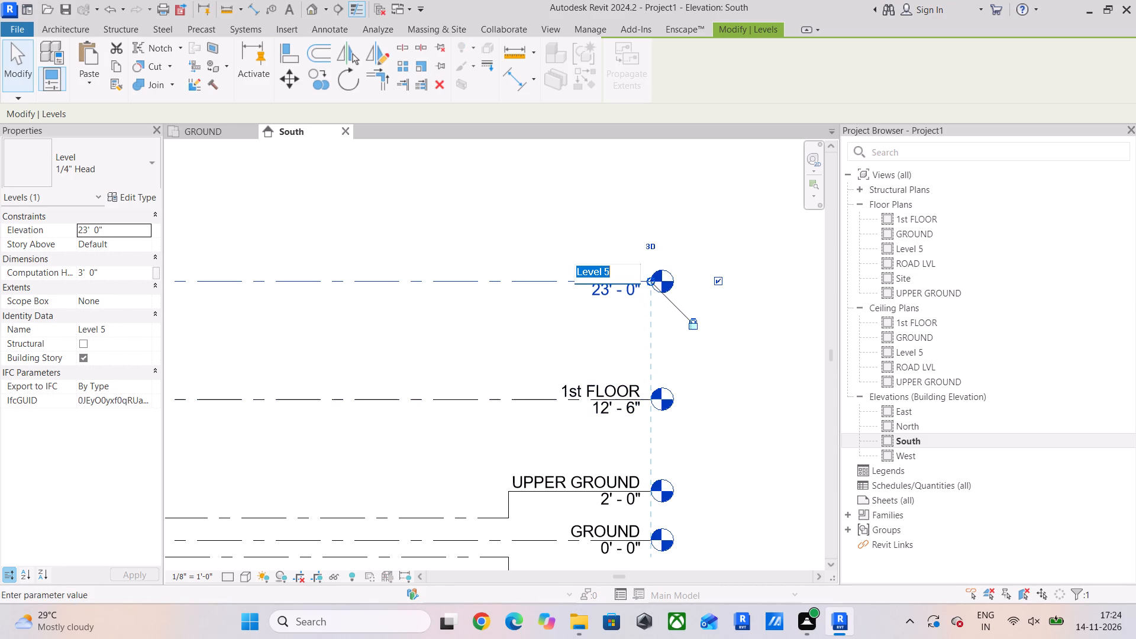
text(ROOF TOP)
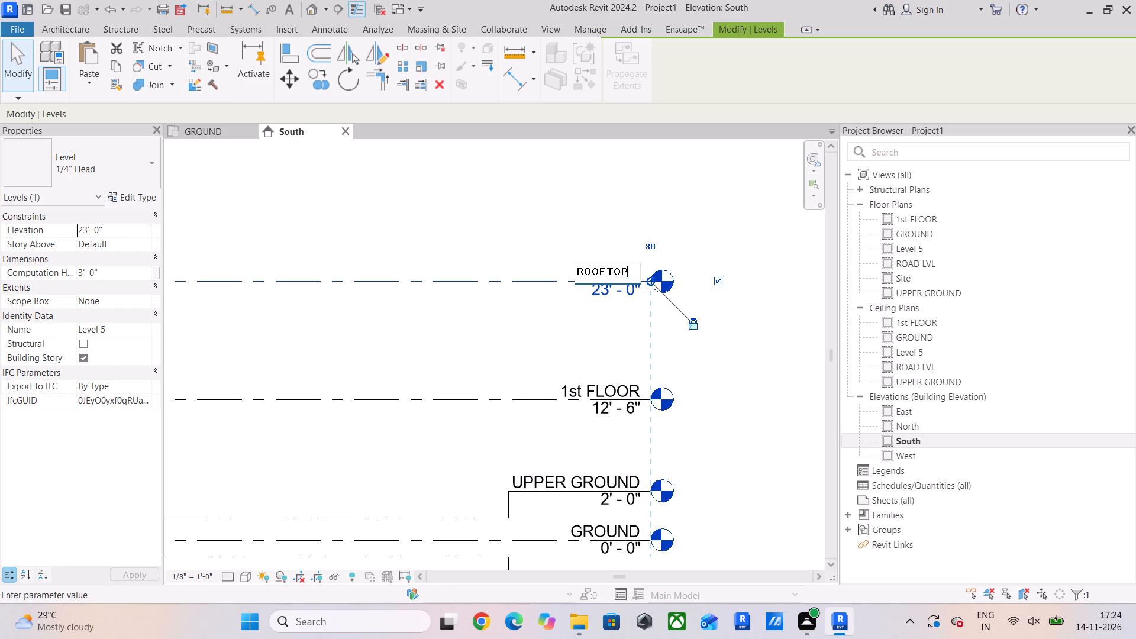
key(Return)
click(622, 308)
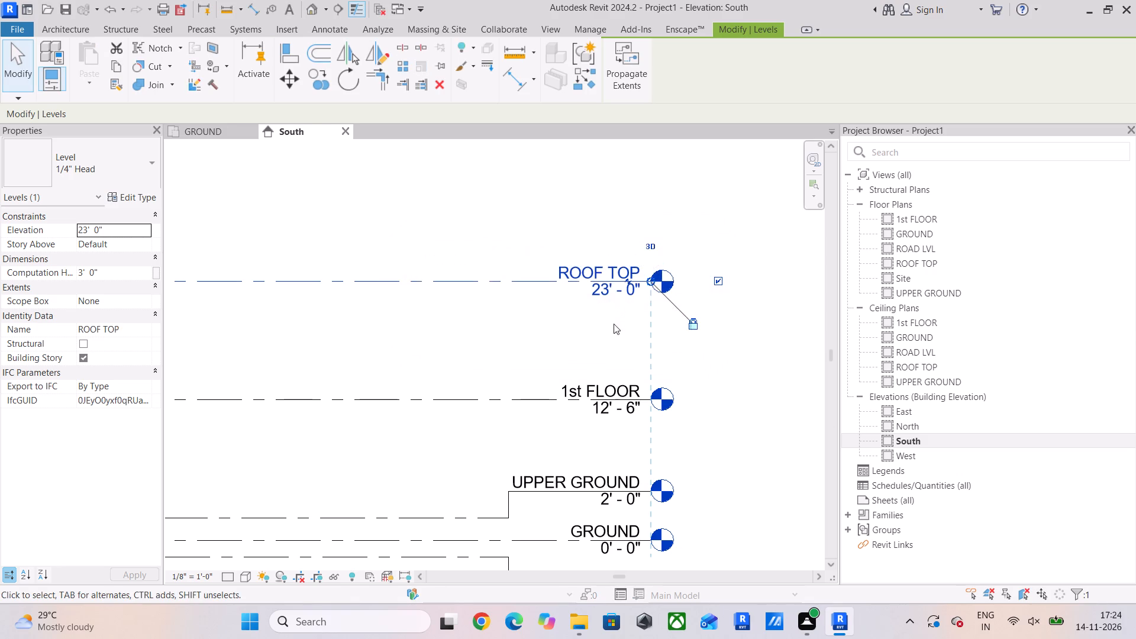
click(438, 347)
In the GROUND floor plan, move the 30' wall east and slightly south, to below the north elevation marker.
scroll(441, 353, down, 3)
middle_drag(449, 359, 529, 363)
scroll(529, 389, down, 3)
middle_drag(528, 398, 651, 391)
scroll(596, 421, down, 5)
middle_drag(593, 424, 635, 424)
click(204, 129)
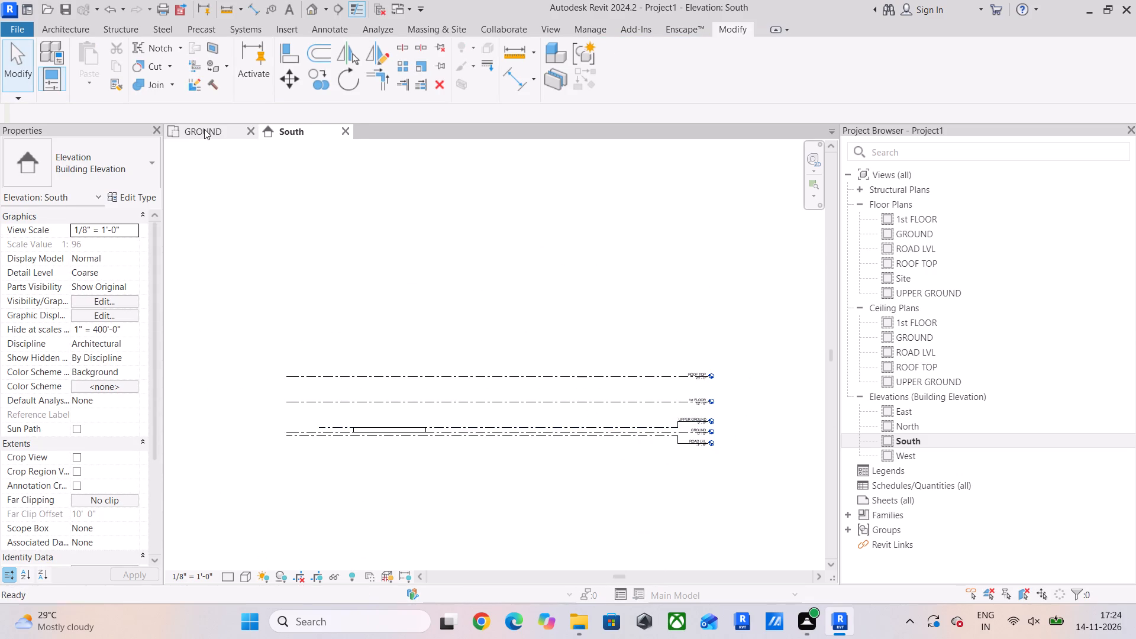
middle_drag(517, 408, 528, 479)
scroll(522, 466, down, 4)
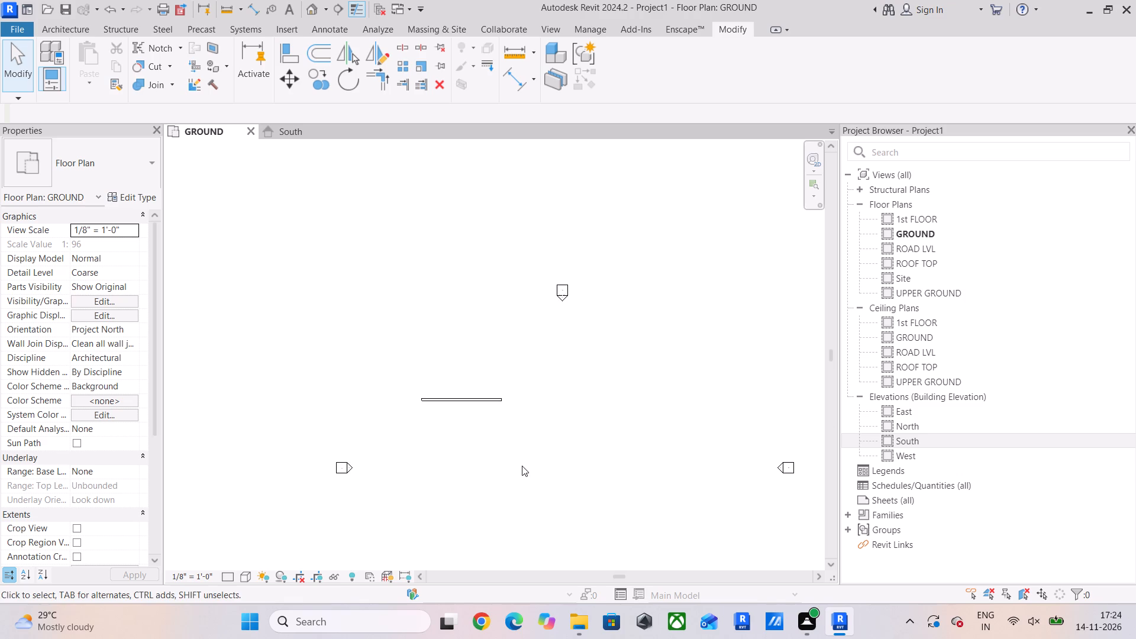
middle_drag(530, 464, 361, 457)
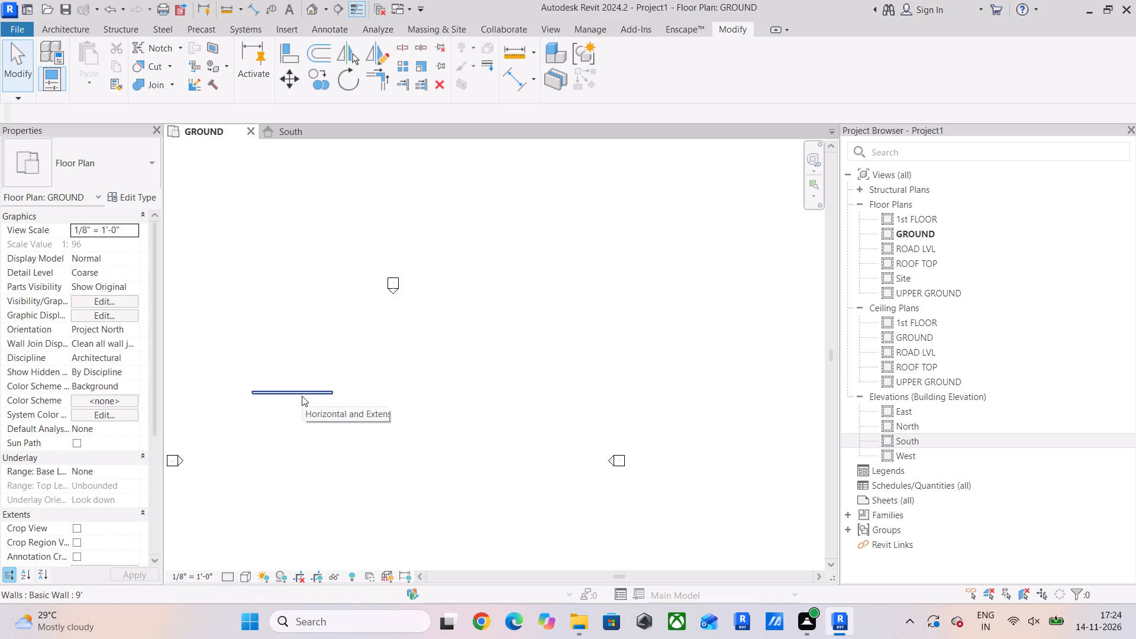
click(302, 396)
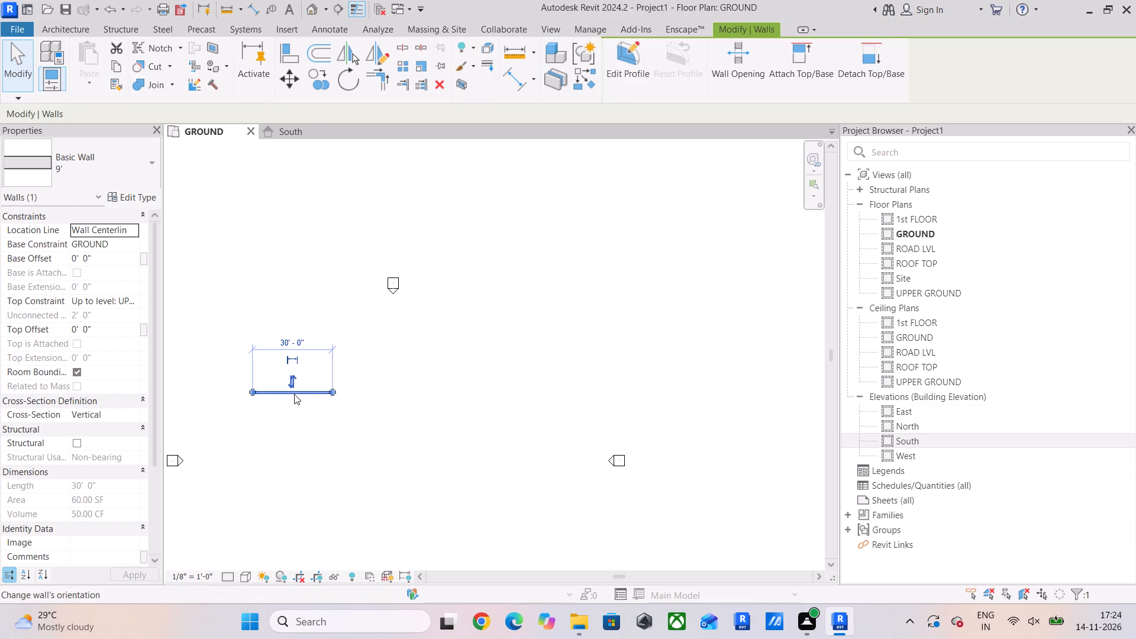
drag(299, 397, 388, 400)
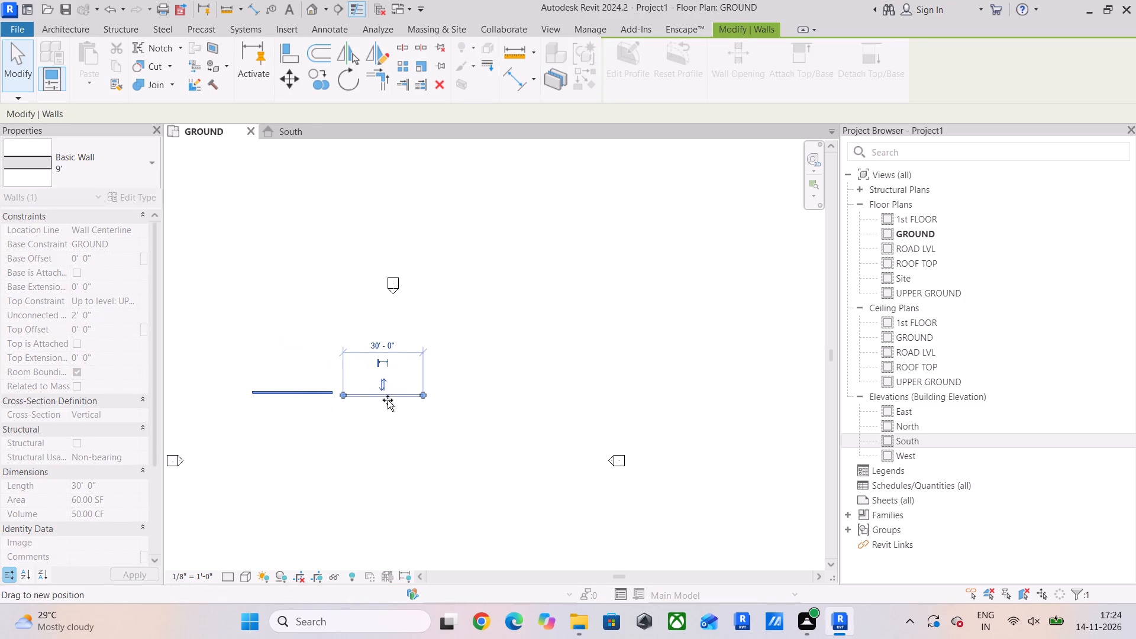
drag(388, 400, 369, 409)
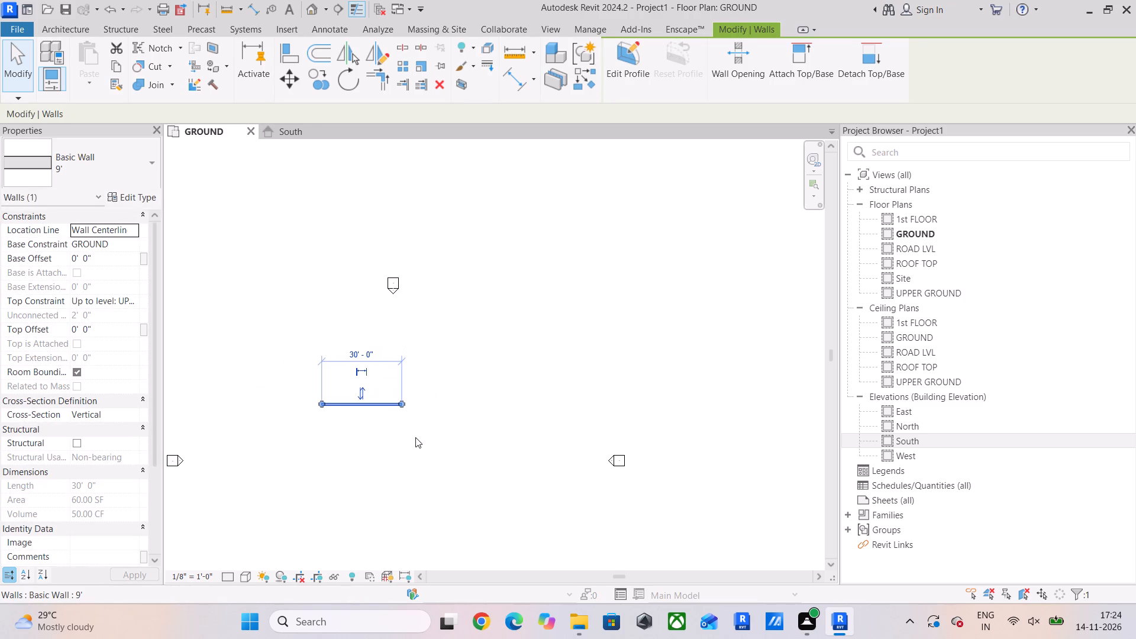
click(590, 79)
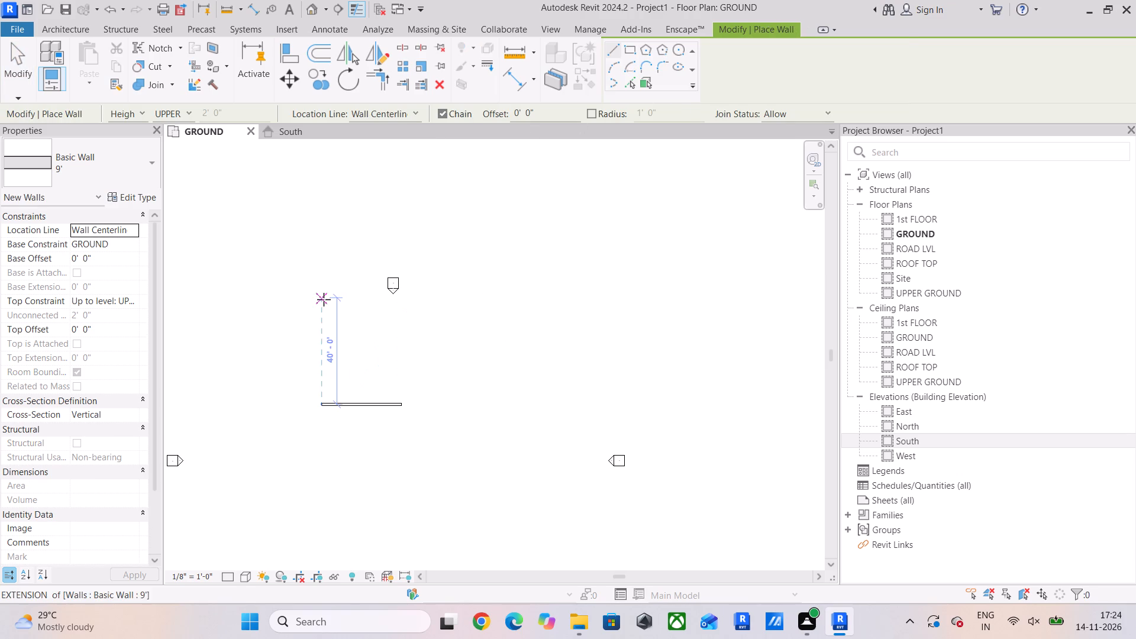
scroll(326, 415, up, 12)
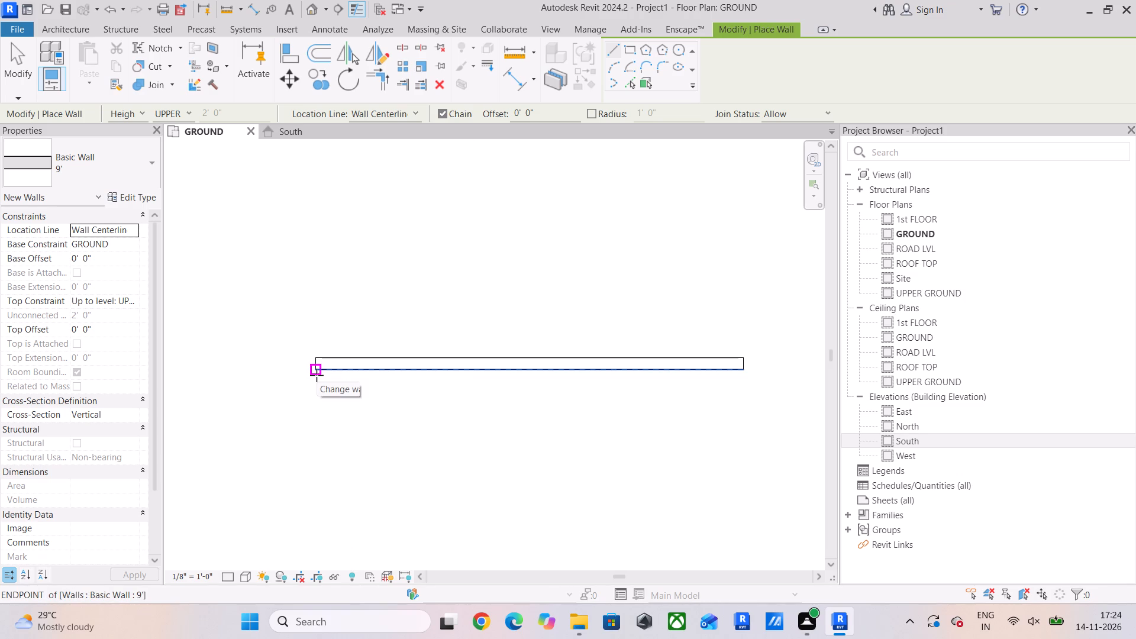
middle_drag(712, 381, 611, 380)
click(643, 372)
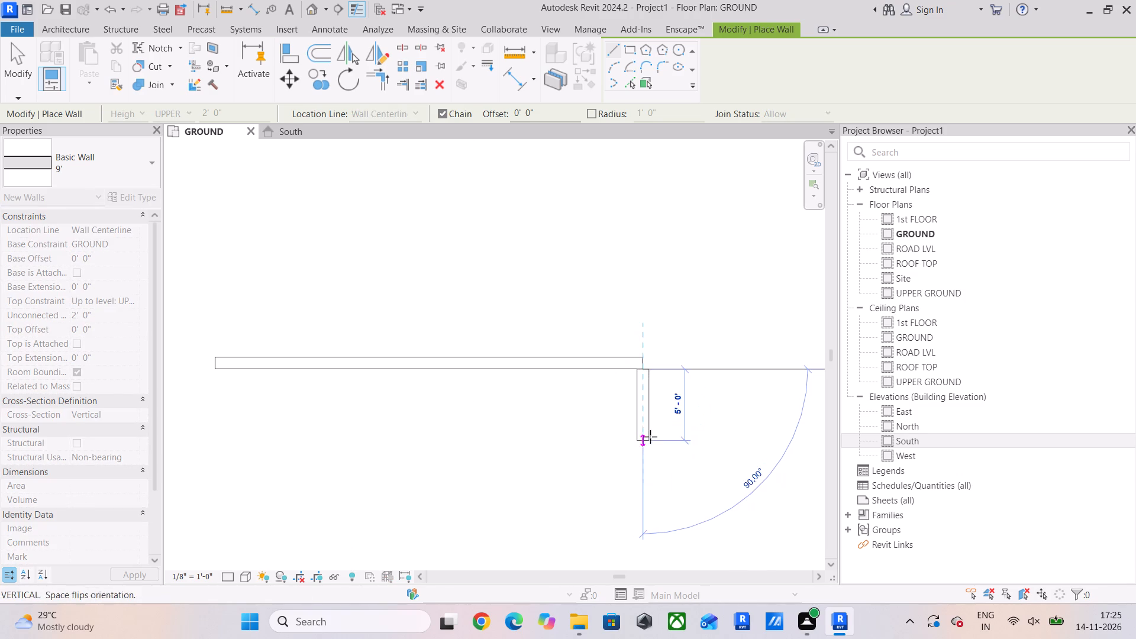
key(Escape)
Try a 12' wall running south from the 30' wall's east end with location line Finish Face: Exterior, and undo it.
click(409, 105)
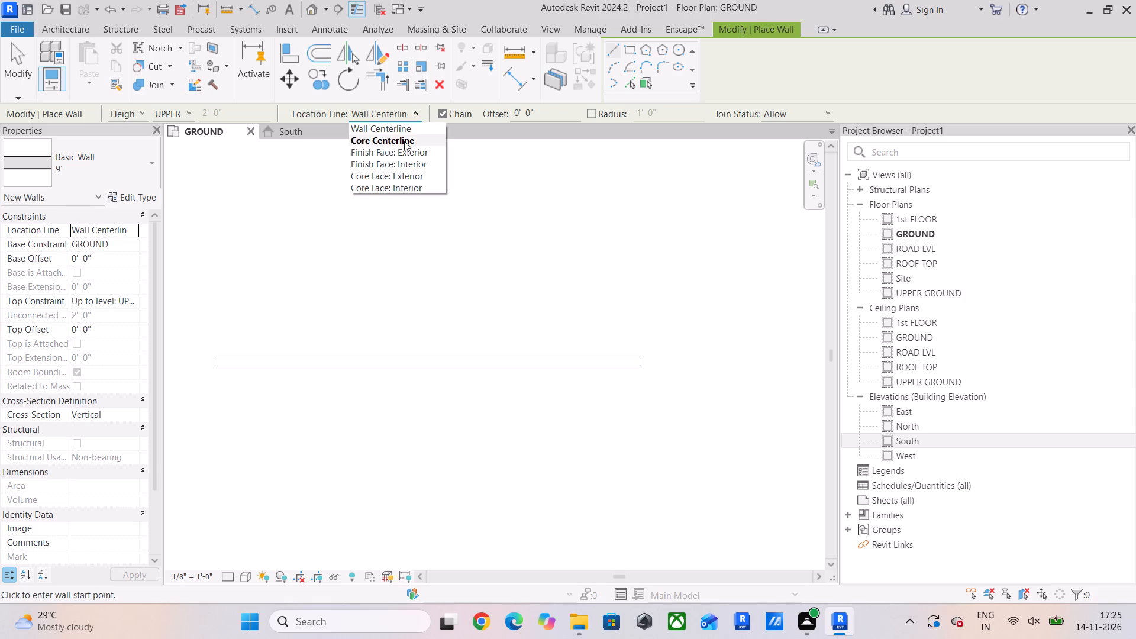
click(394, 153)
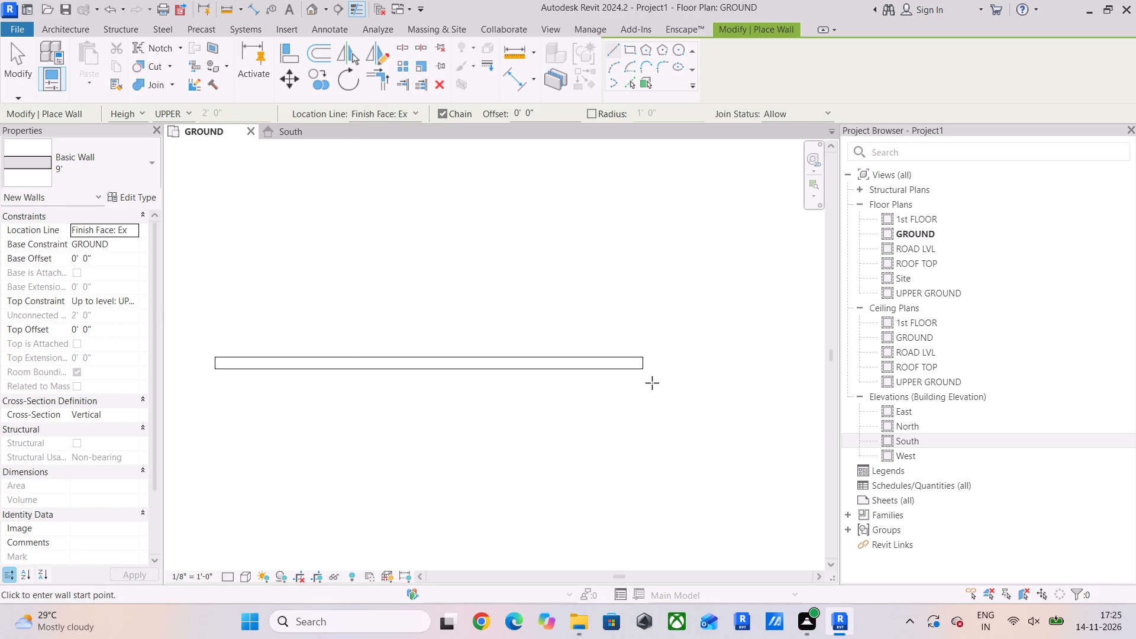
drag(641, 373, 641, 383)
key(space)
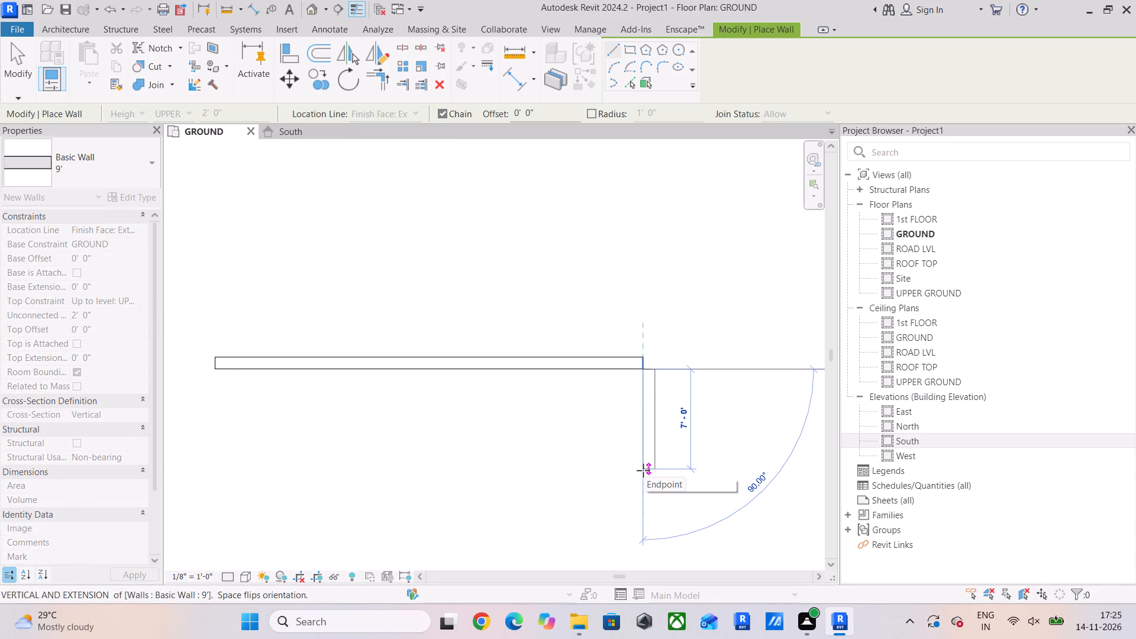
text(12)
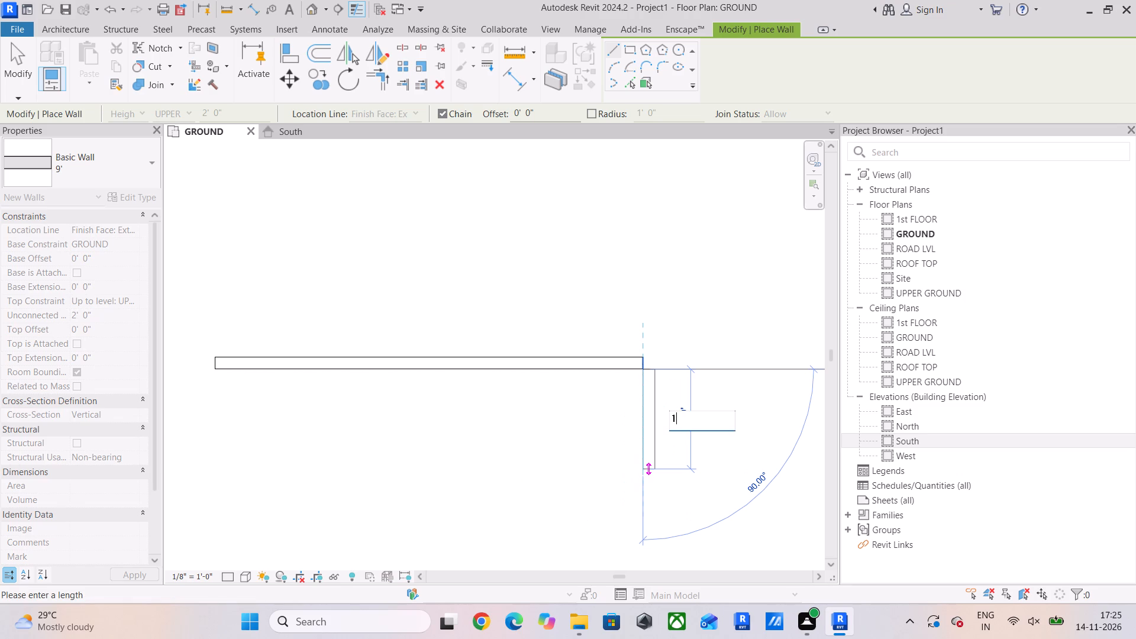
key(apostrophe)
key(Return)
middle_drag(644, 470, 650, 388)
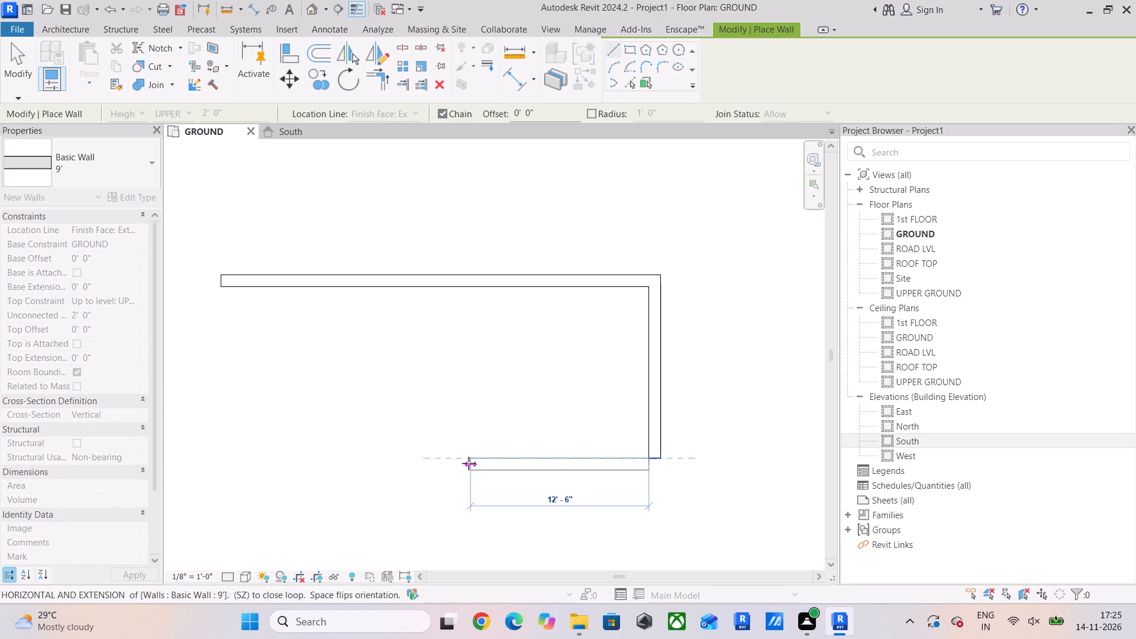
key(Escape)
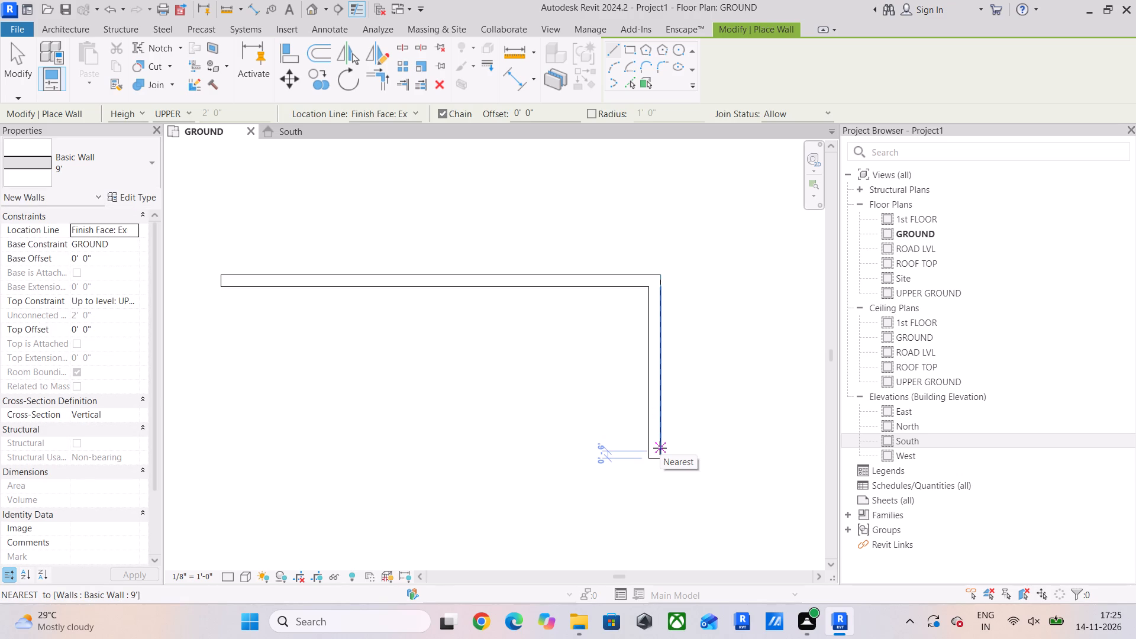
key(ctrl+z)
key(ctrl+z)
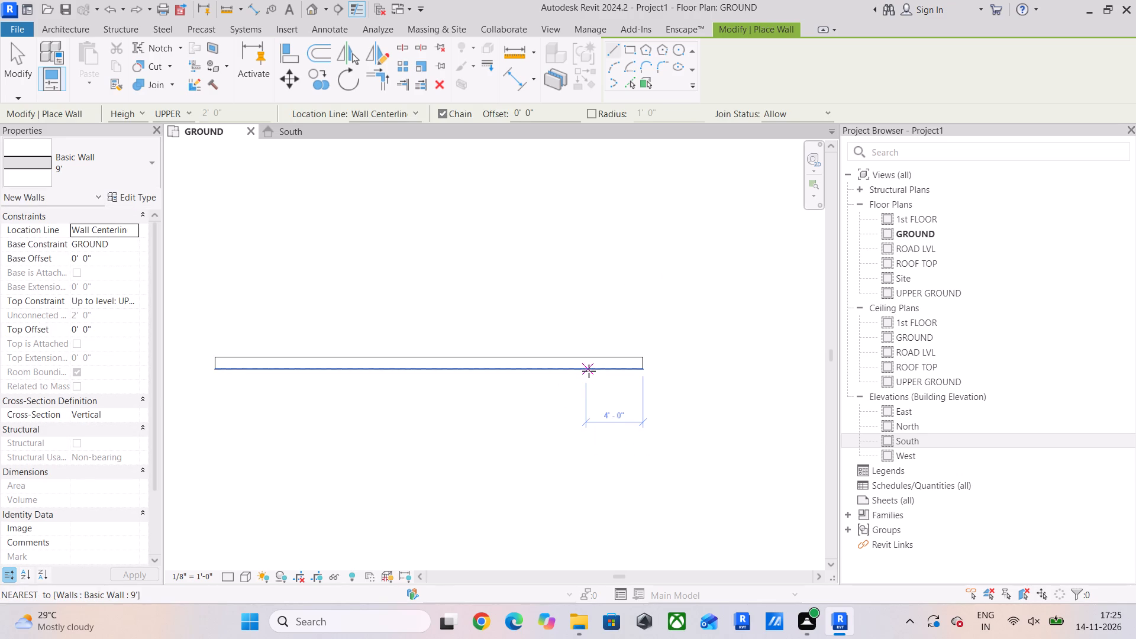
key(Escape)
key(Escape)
Set the horizontal wall's length to 10' 6".
click(578, 371)
click(435, 308)
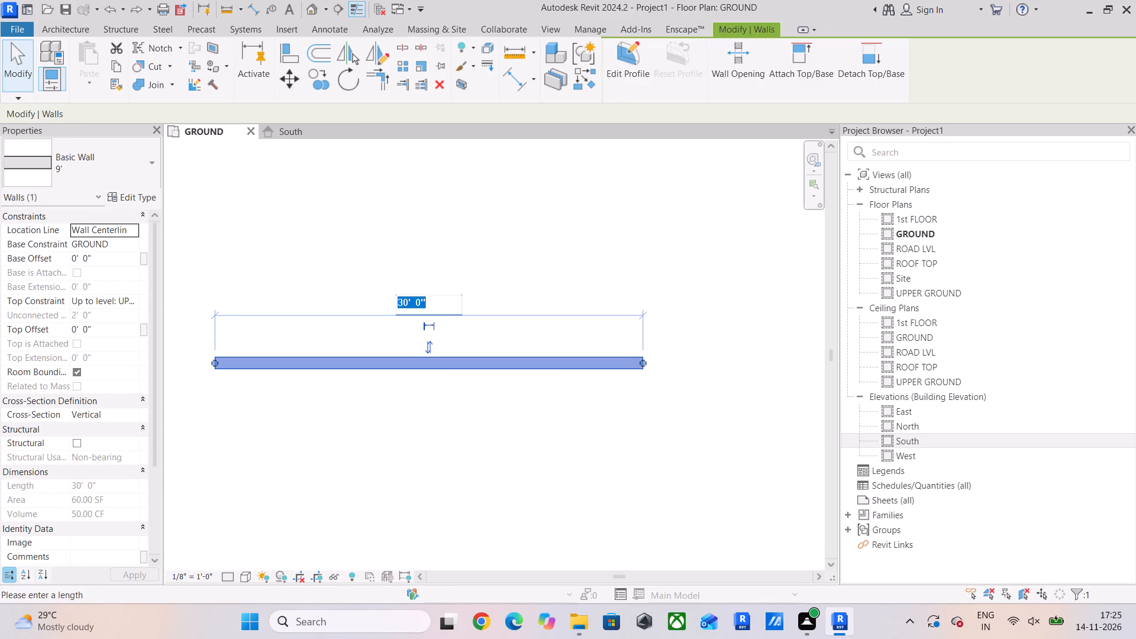
text(10'6")
key(Return)
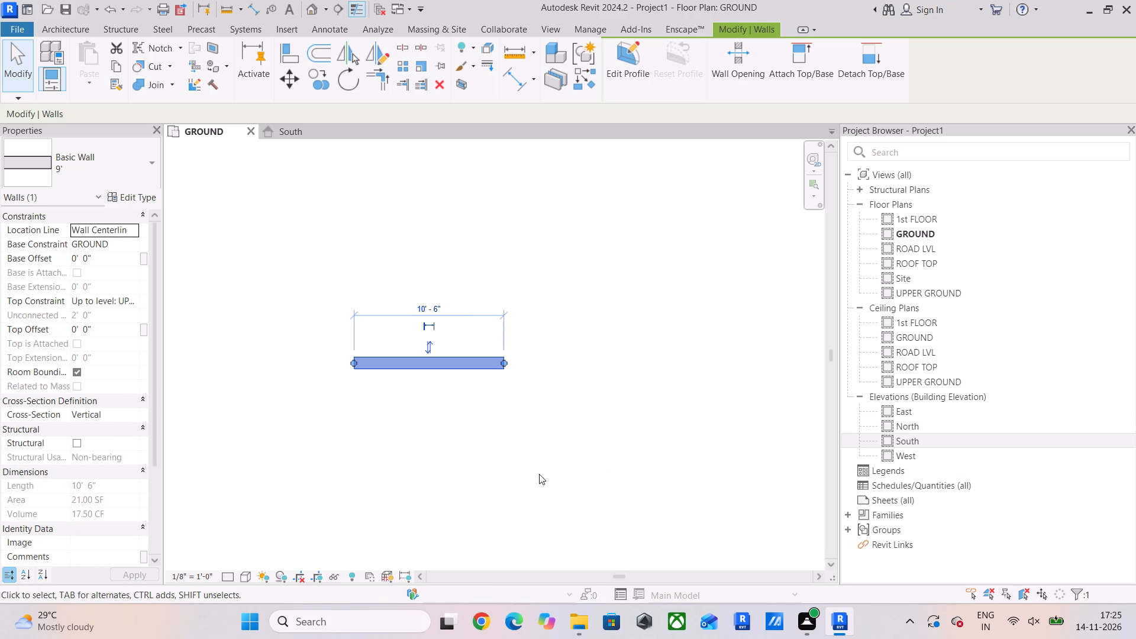
Draw a matching 12' wall south from the 10' 6" wall's lower east corner, using location line Finish Face: Exterior and flipping its side.
scroll(539, 474, down, 4)
scroll(469, 458, down, 5)
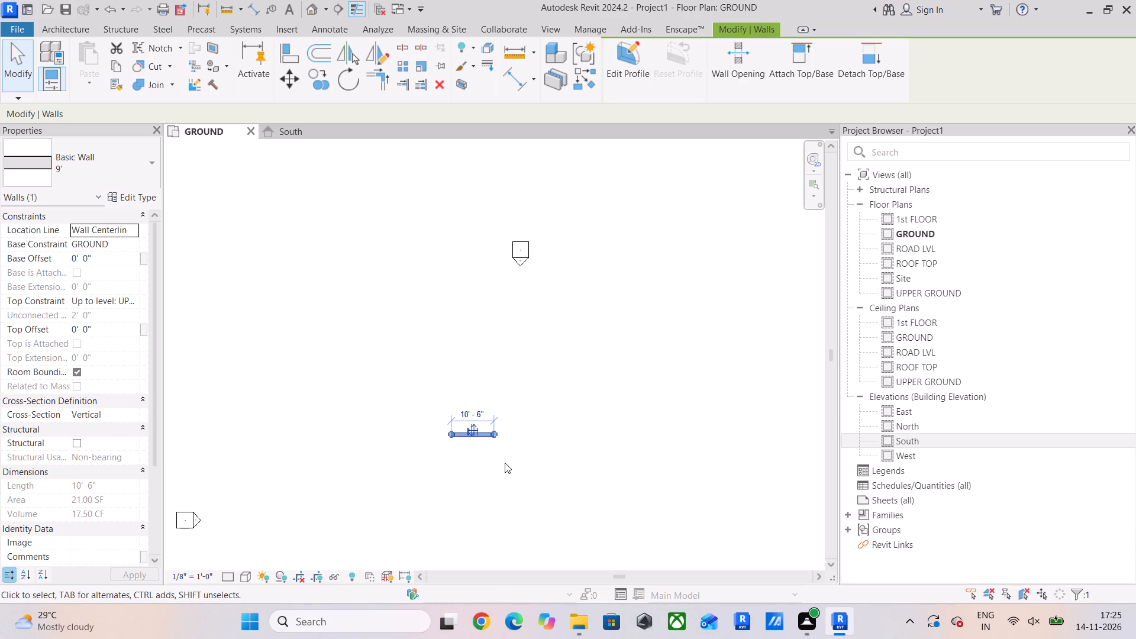
click(591, 80)
scroll(488, 473, up, 10)
click(485, 402)
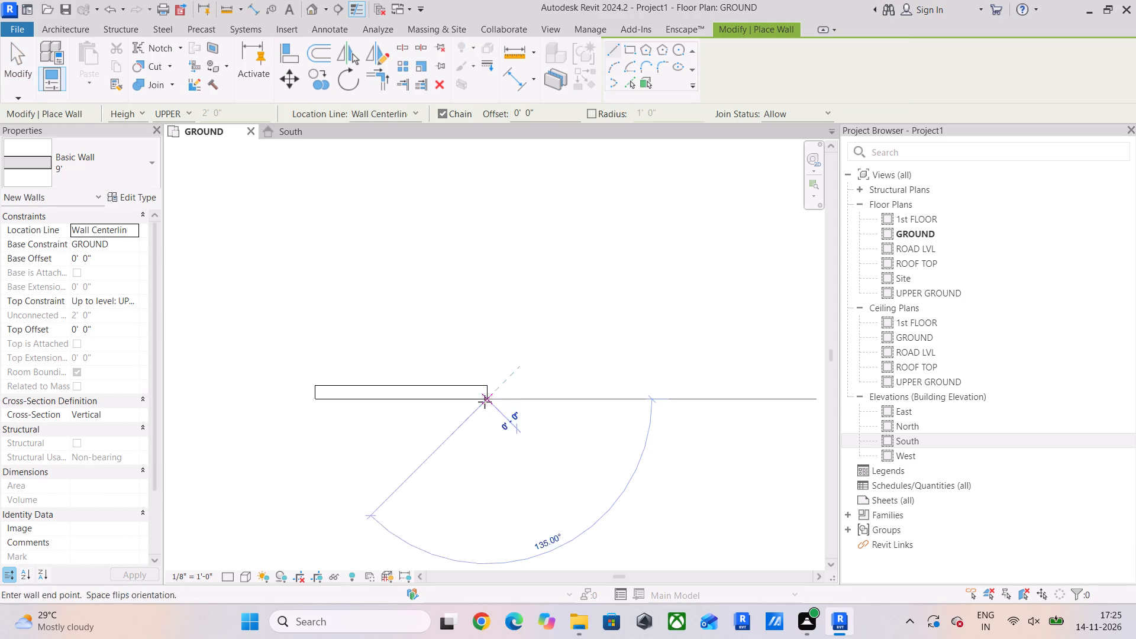
key(Escape)
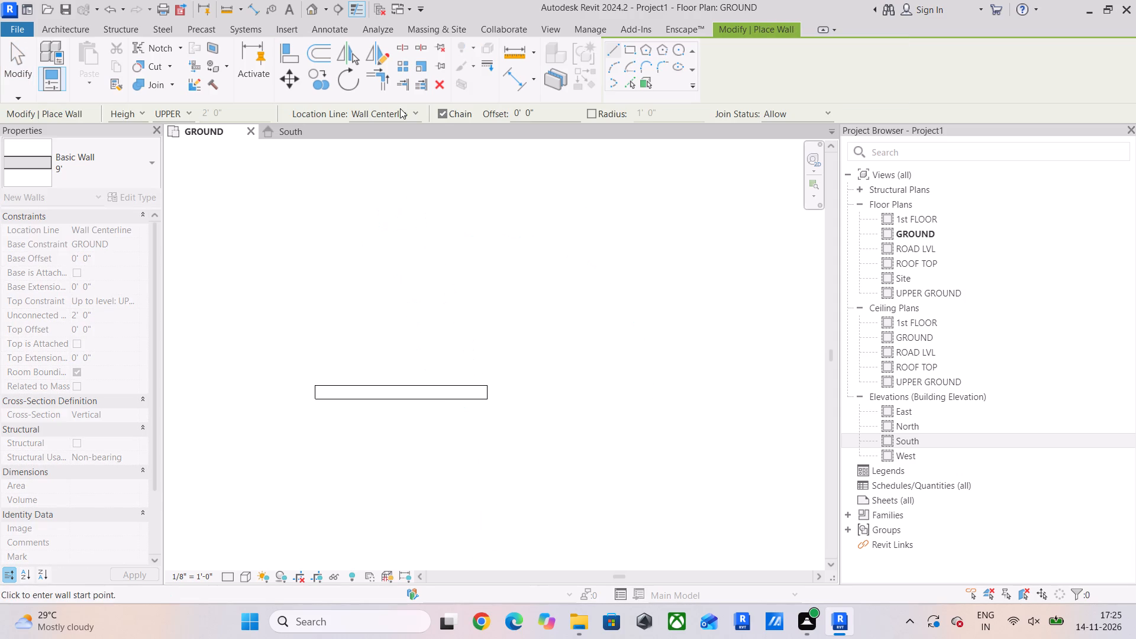
click(404, 111)
click(392, 152)
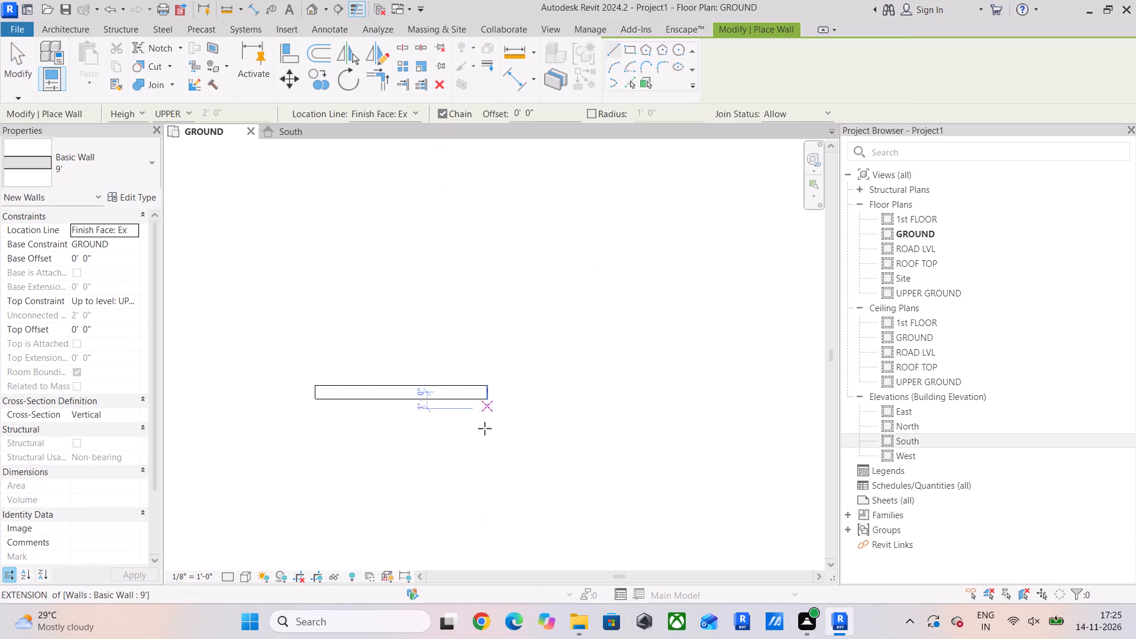
click(490, 403)
key(space)
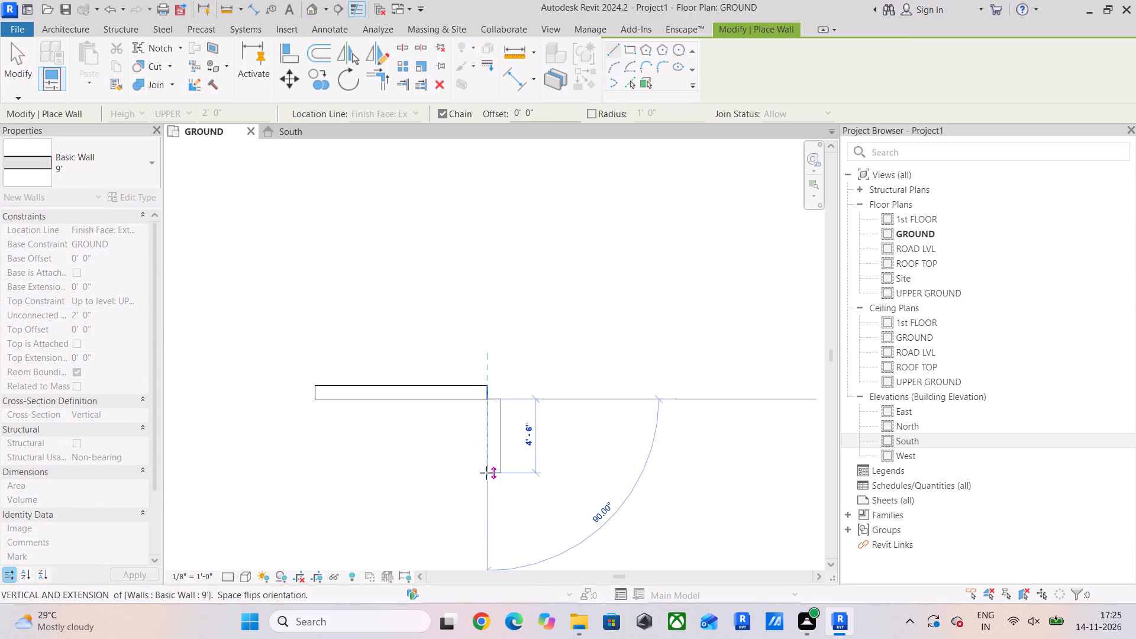
text(12')
key(Return)
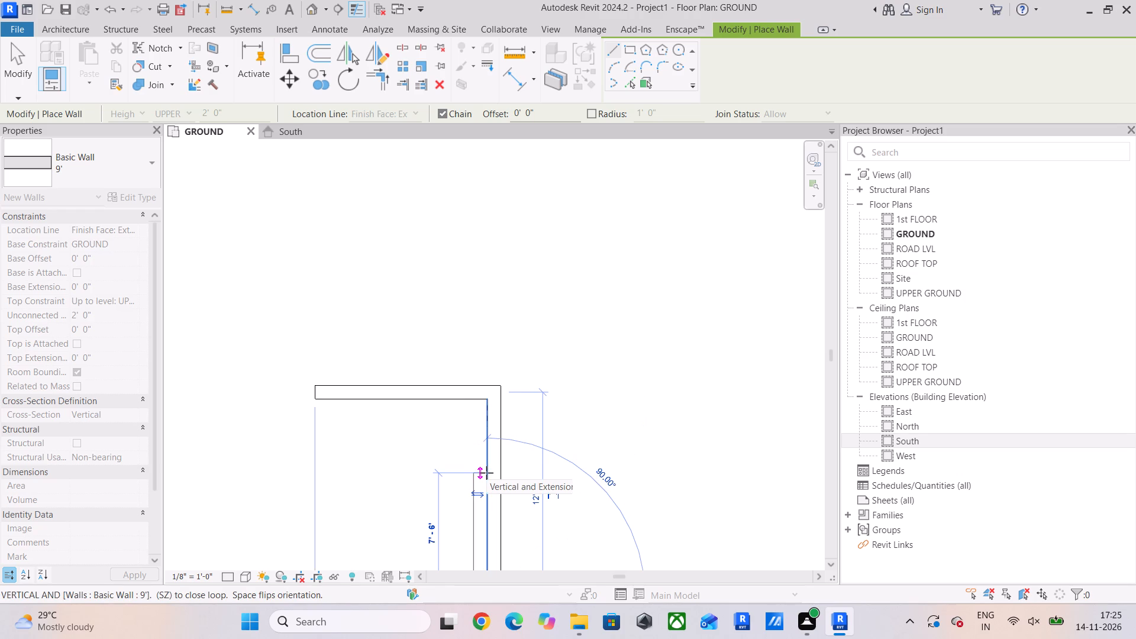
Close the rectangular room with a south wall aligned to the north wall's west end and a west wall back up to it.
middle_drag(486, 473, 588, 279)
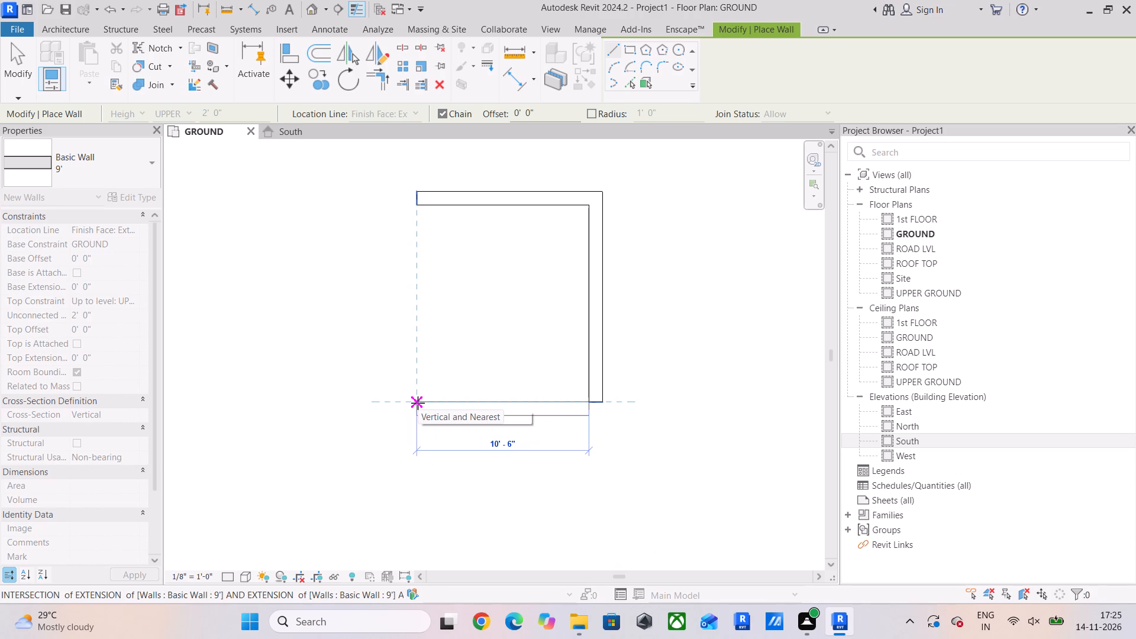
click(418, 403)
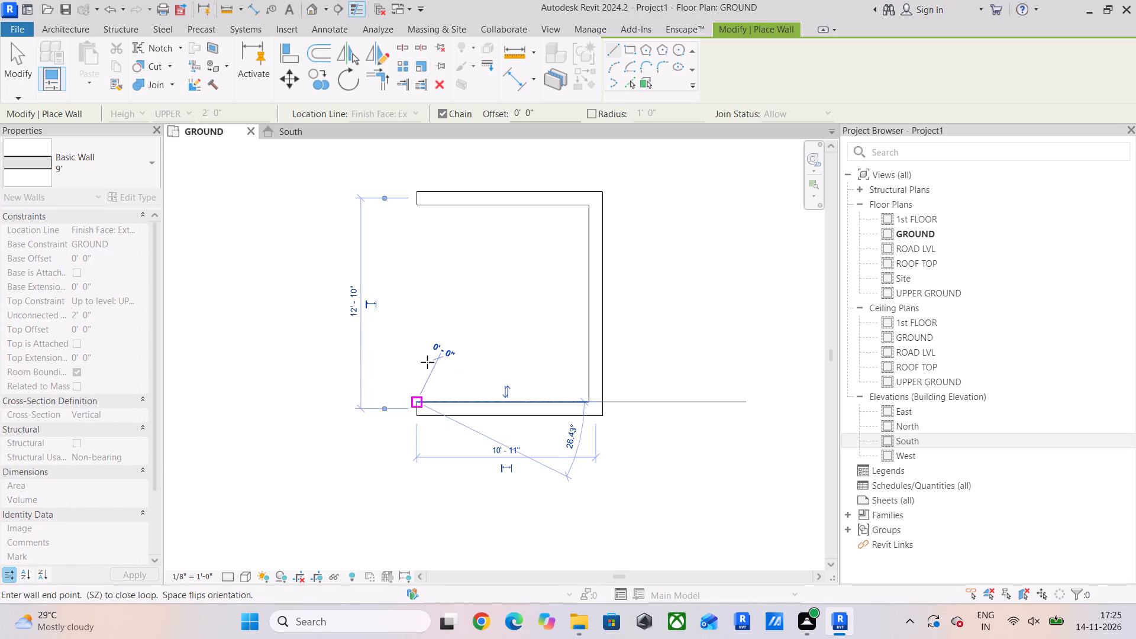
click(415, 206)
key(Escape)
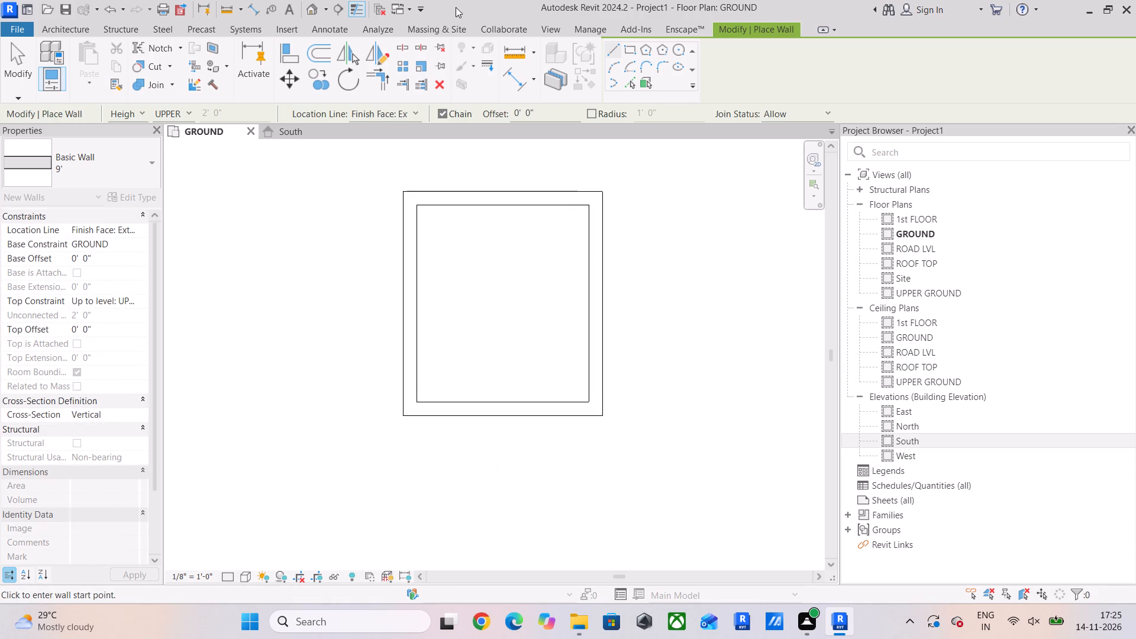
Place aligned dimensions using wall faces between the room's inner north and south faces and its inner west and east faces.
click(517, 82)
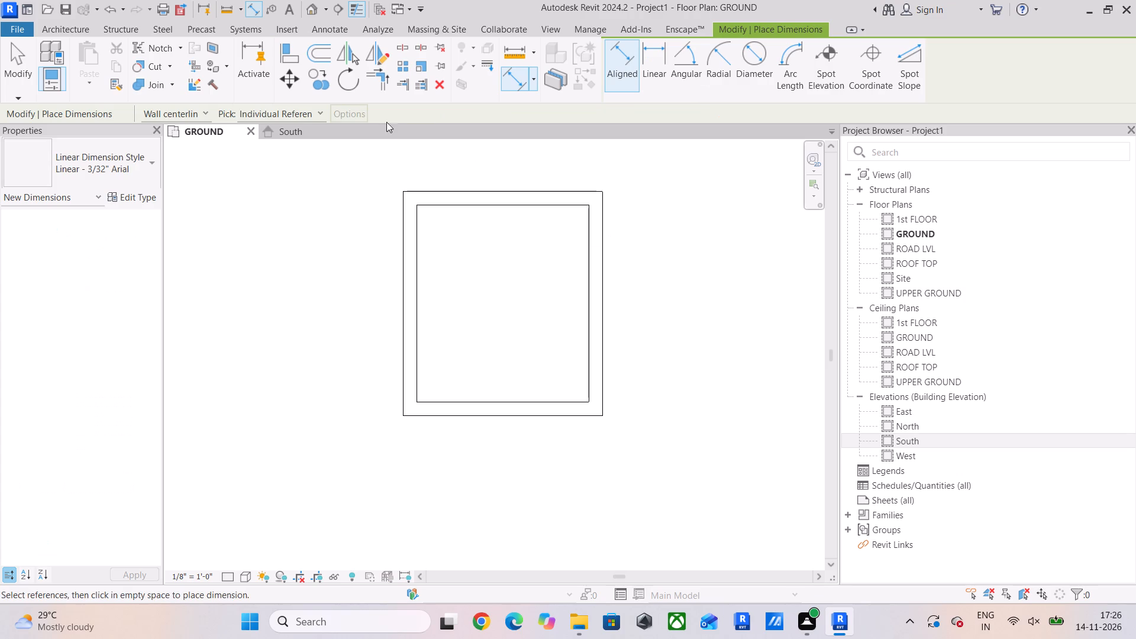
click(315, 115)
click(317, 111)
click(202, 111)
click(184, 143)
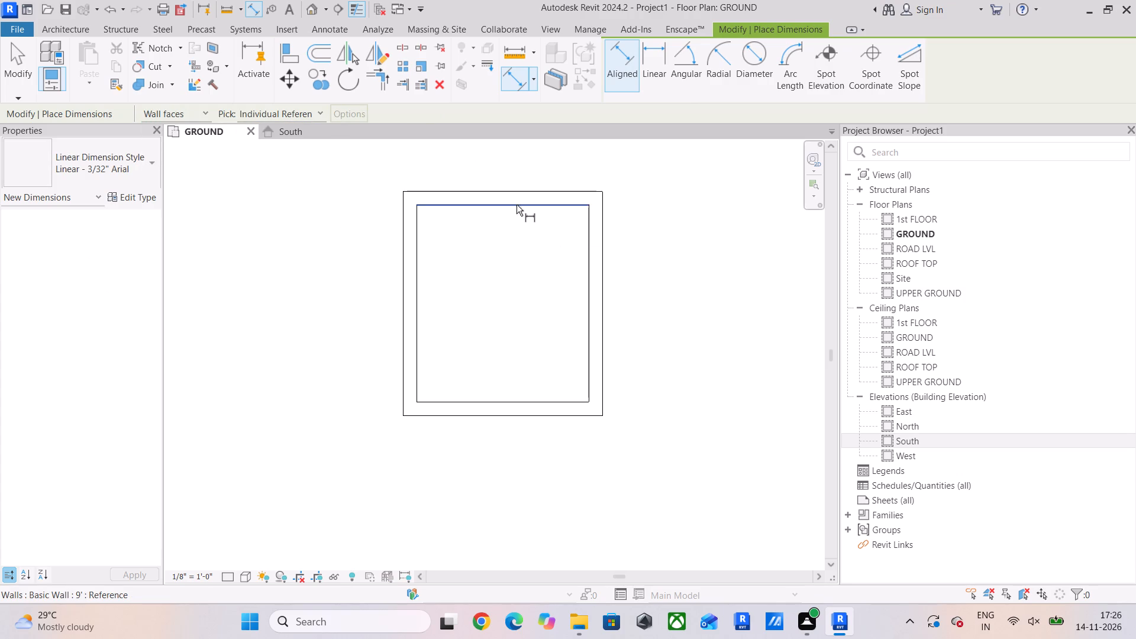
drag(516, 204, 516, 211)
click(492, 400)
click(442, 364)
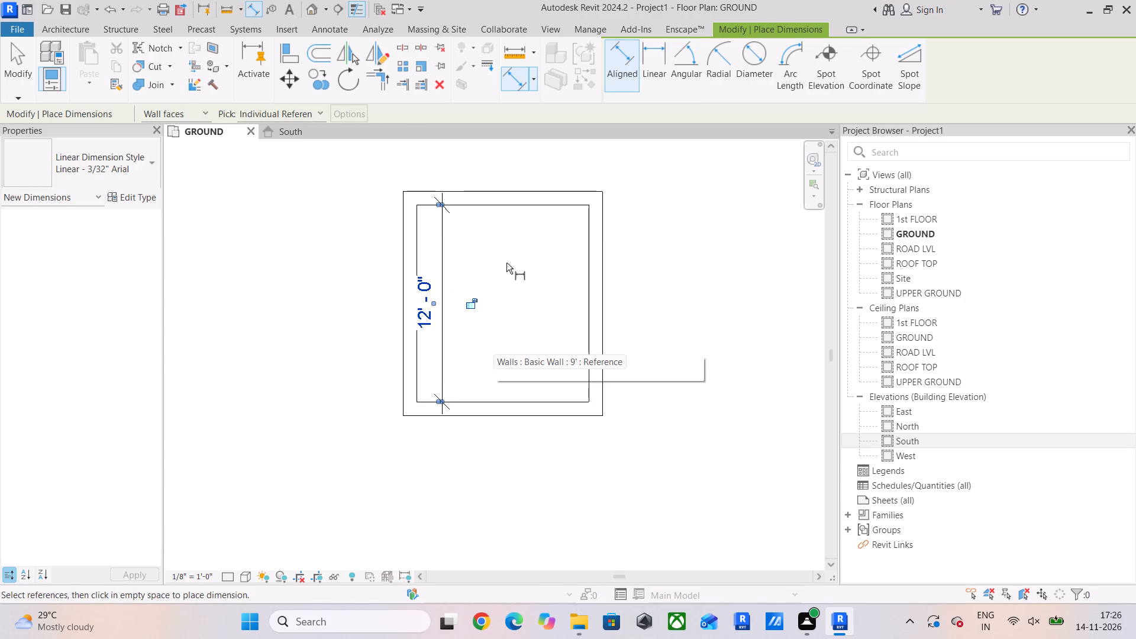
click(419, 231)
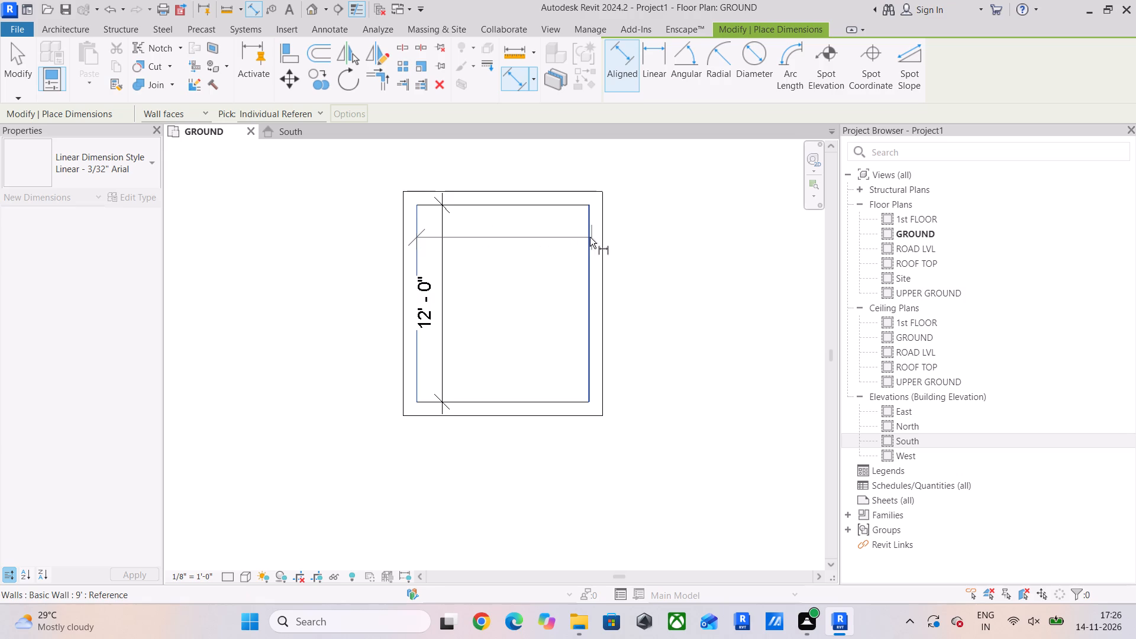
click(589, 238)
click(548, 248)
key(Escape)
key(Escape)
key(Escape)
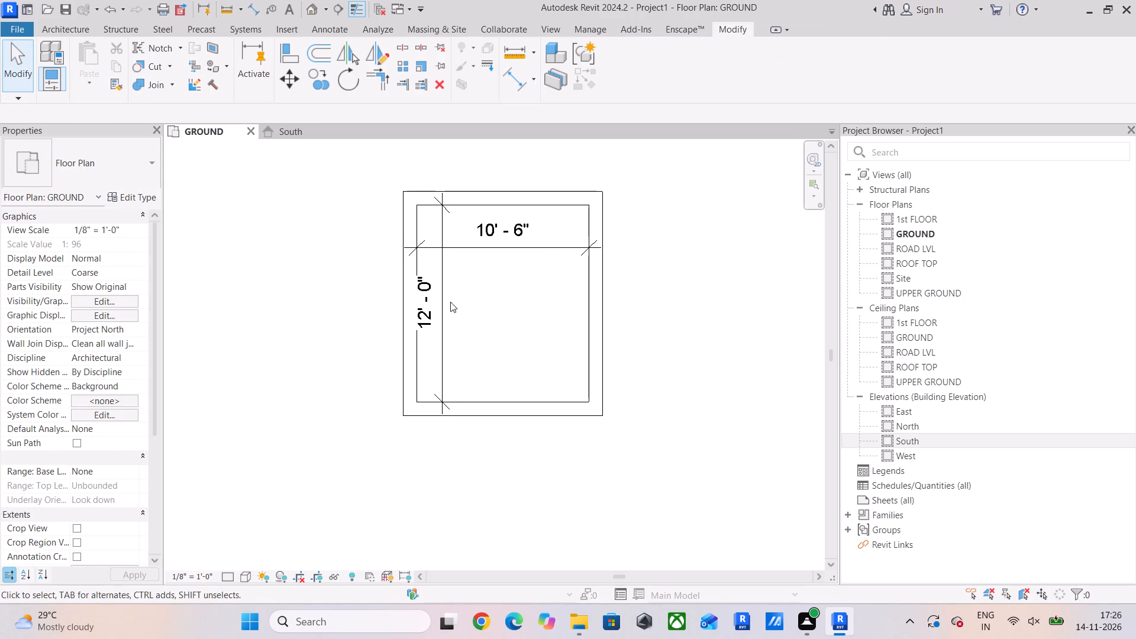
Split the east wall at the south wall's inner face and again about 4' north of it.
scroll(528, 327, down, 2)
middle_drag(533, 327, 528, 306)
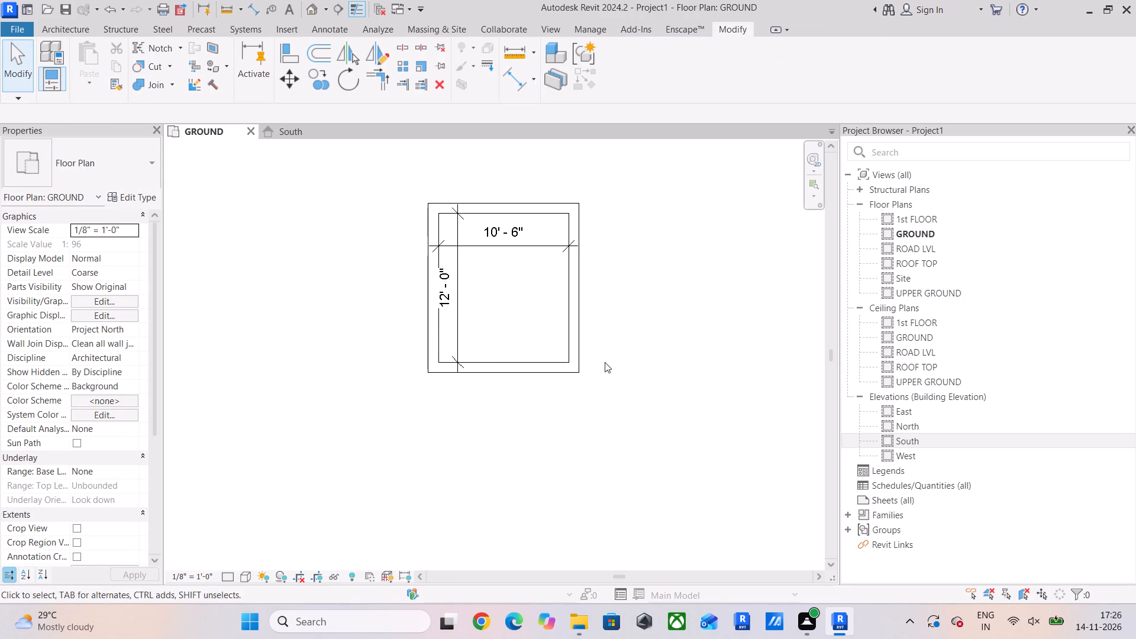
click(403, 53)
scroll(563, 327, up, 5)
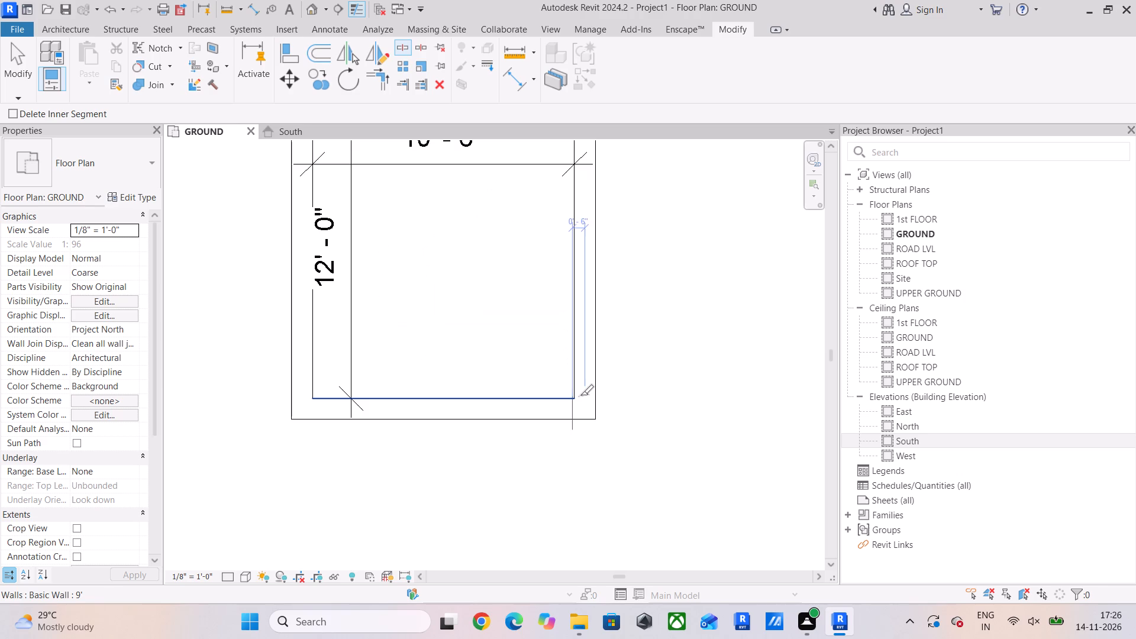
scroll(580, 395, up, 6)
click(585, 405)
scroll(593, 303, down, 5)
middle_drag(593, 303, 583, 337)
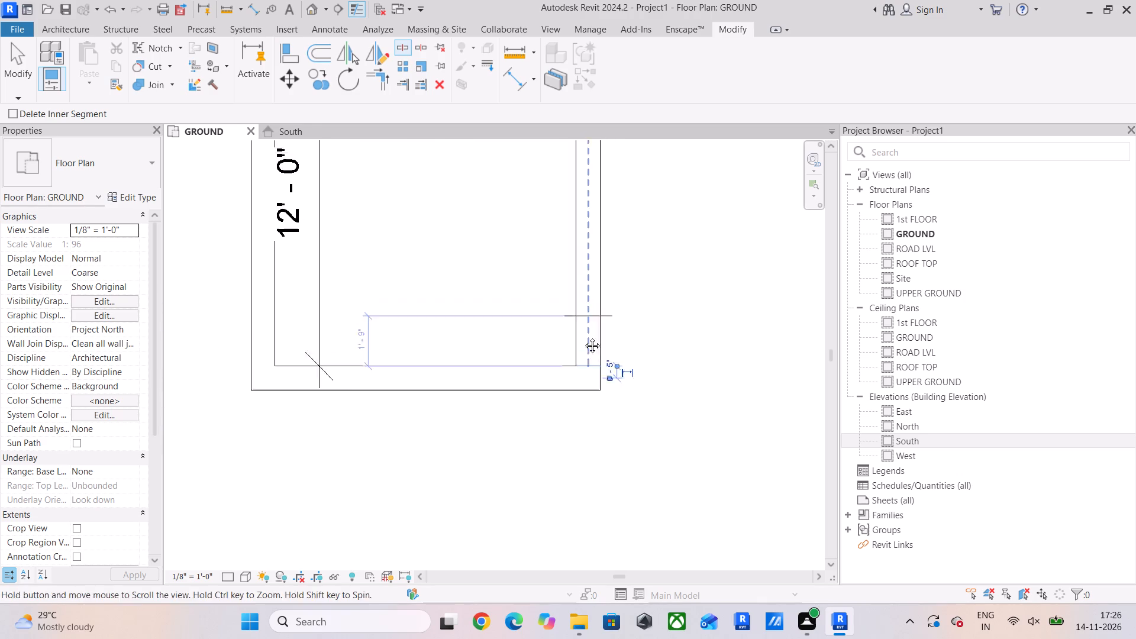
middle_drag(583, 337, 582, 366)
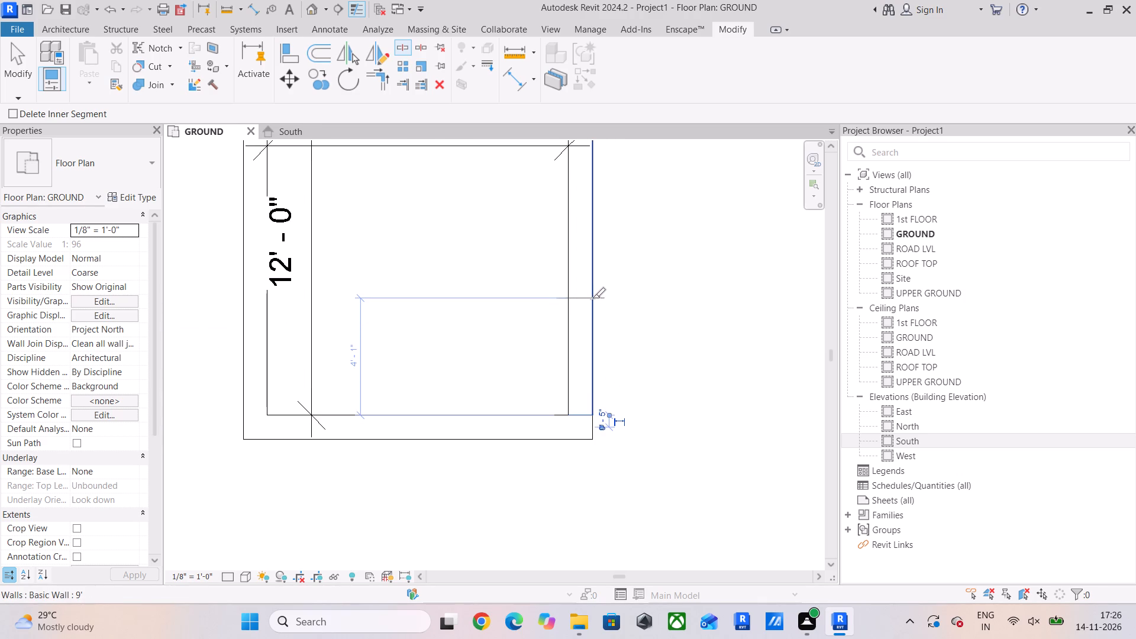
click(592, 300)
key(Escape)
key(Escape)
key(Escape)
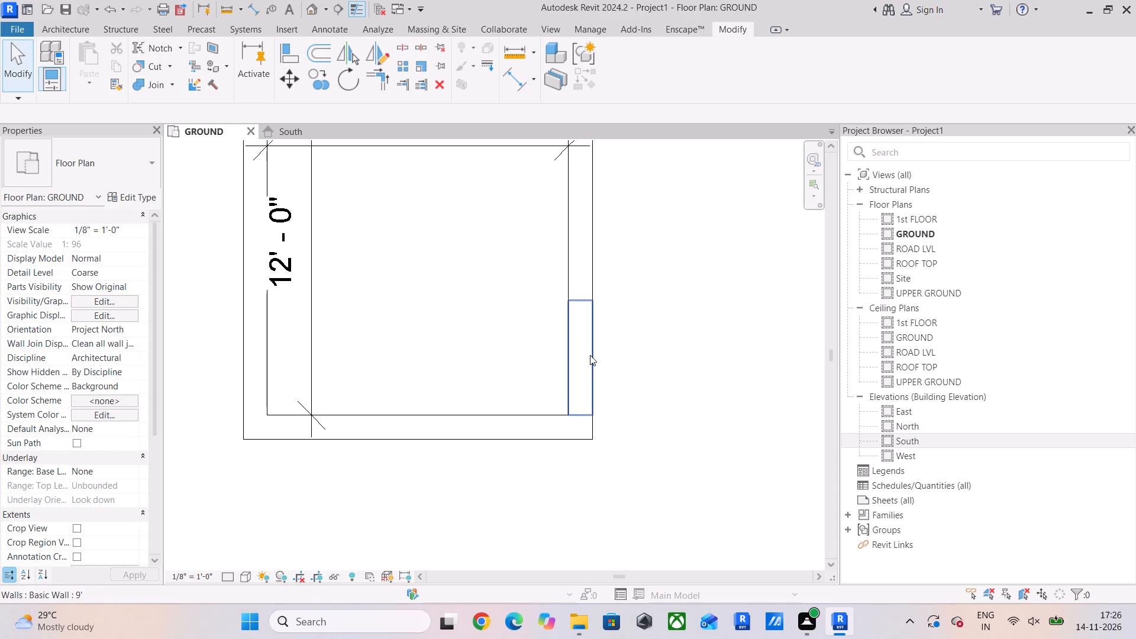
Delete the short southern segment of the east wall to leave an opening at the room's southeast corner.
click(590, 355)
key(Delete)
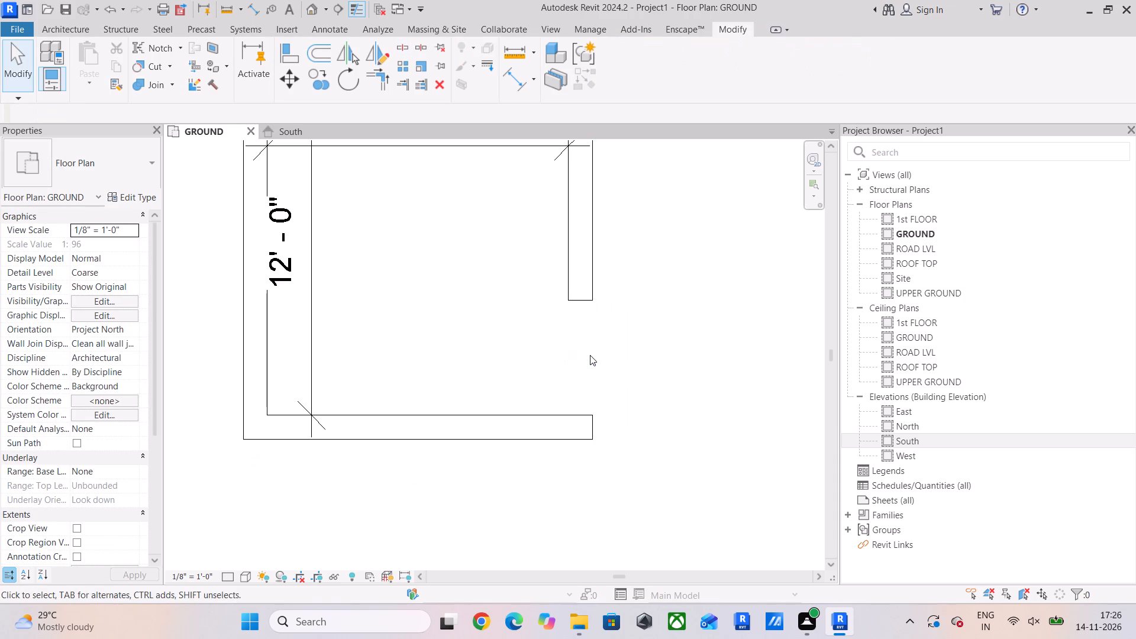
scroll(591, 358, down, 6)
middle_drag(617, 369, 581, 400)
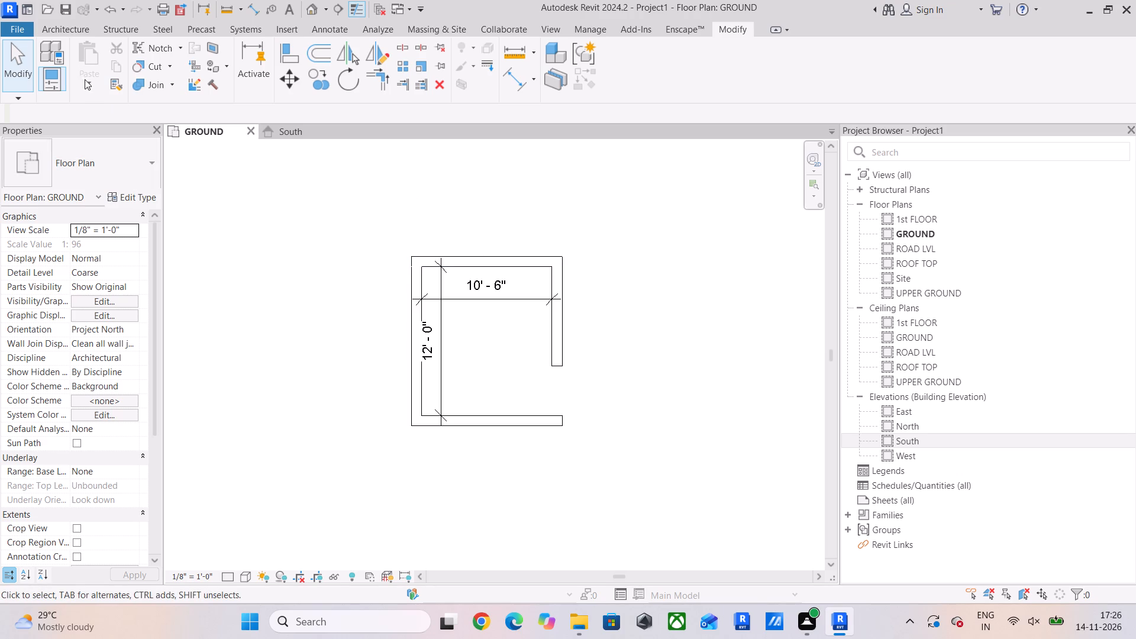
Draw a 5" type wall 17' 8" long heading east from the outer northeast corner of the 10' 6" by 12' room.
click(64, 31)
click(61, 50)
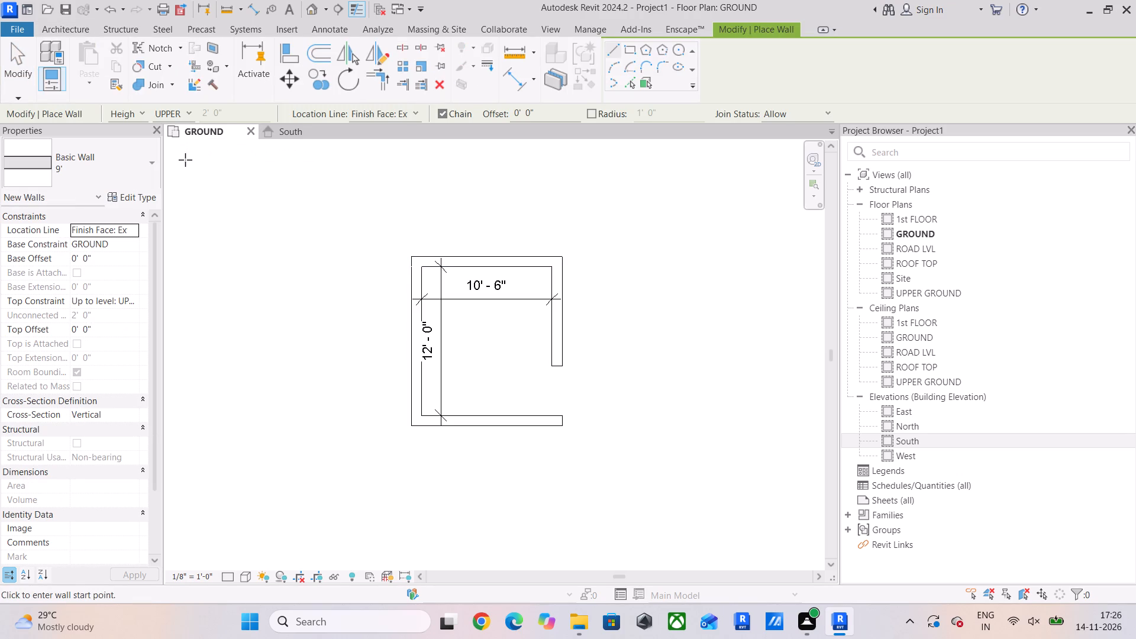
click(92, 158)
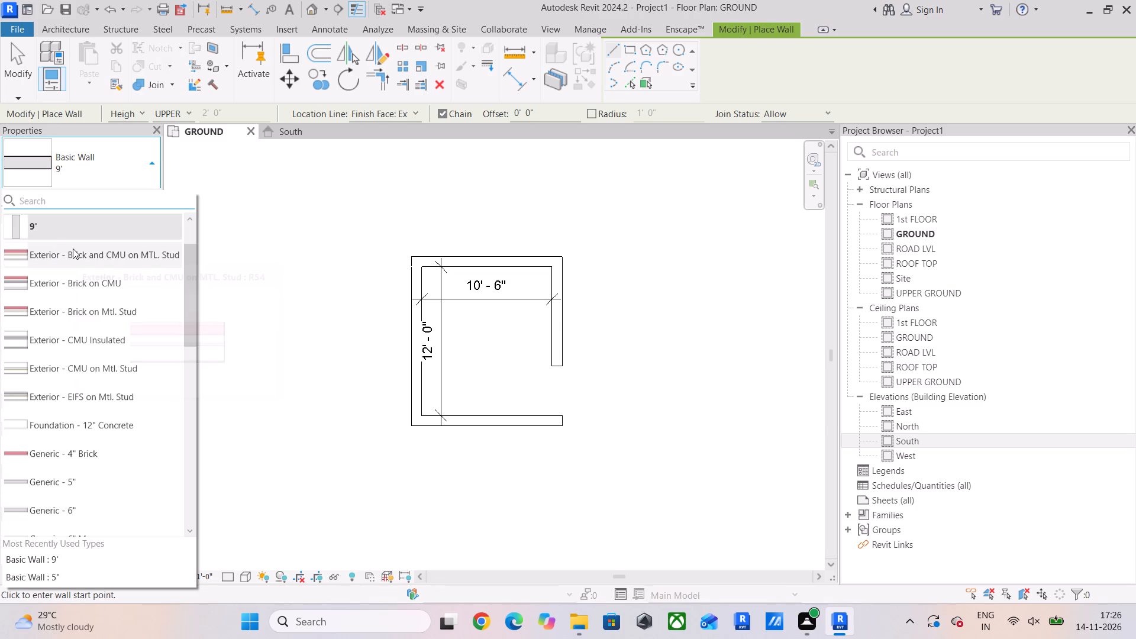
scroll(73, 248, up, 5)
click(73, 248)
middle_drag(446, 268, 219, 274)
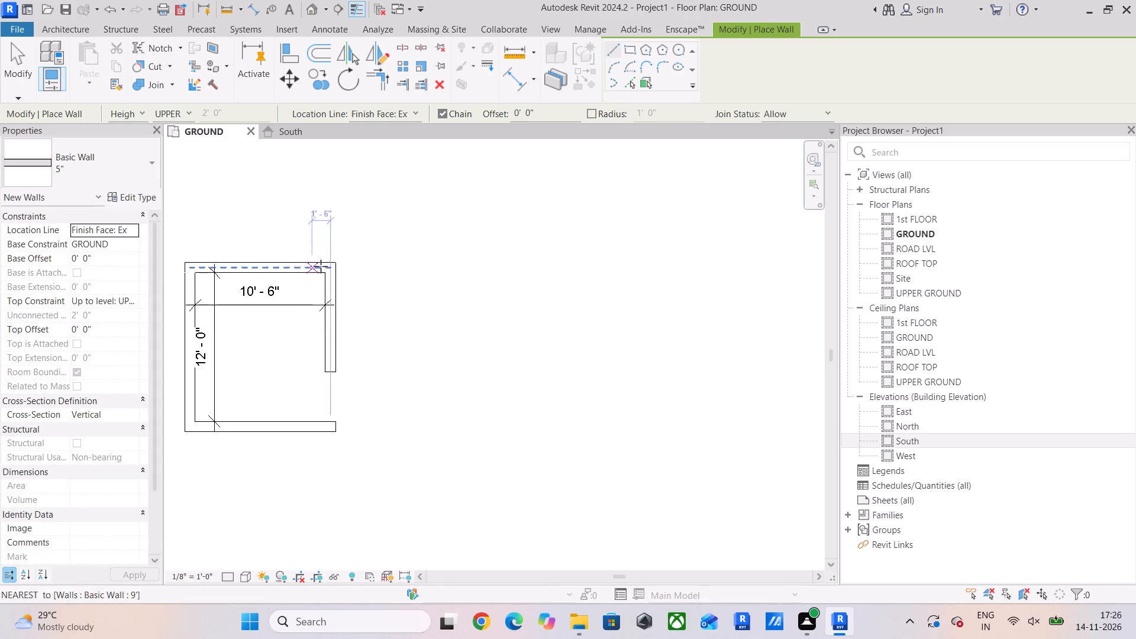
drag(340, 262, 348, 263)
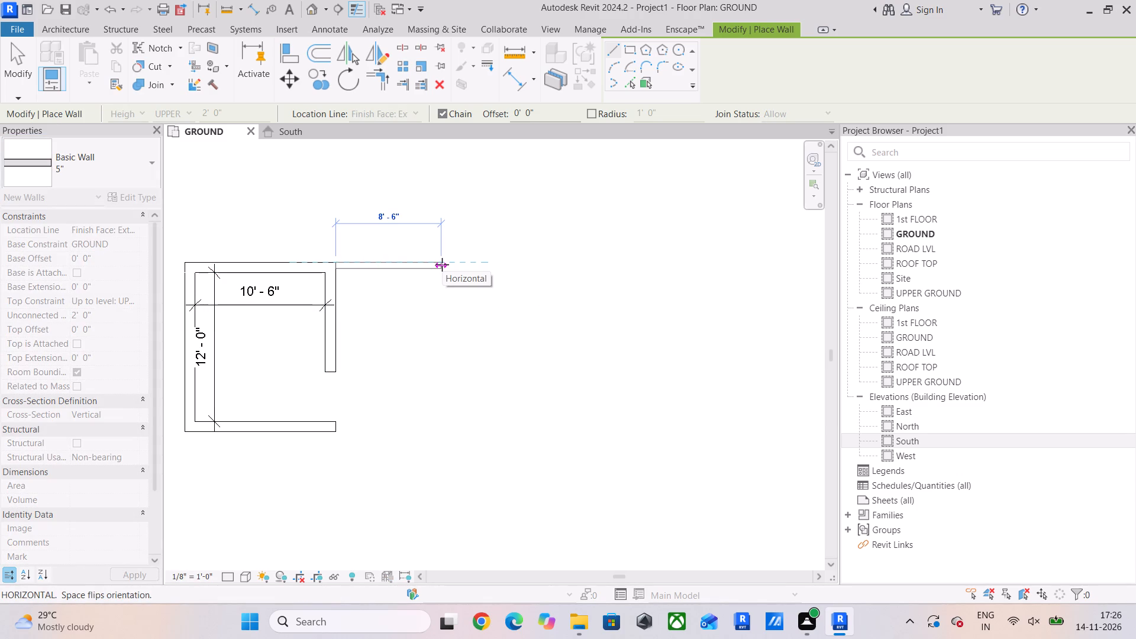
text(17'8)
key(Up)
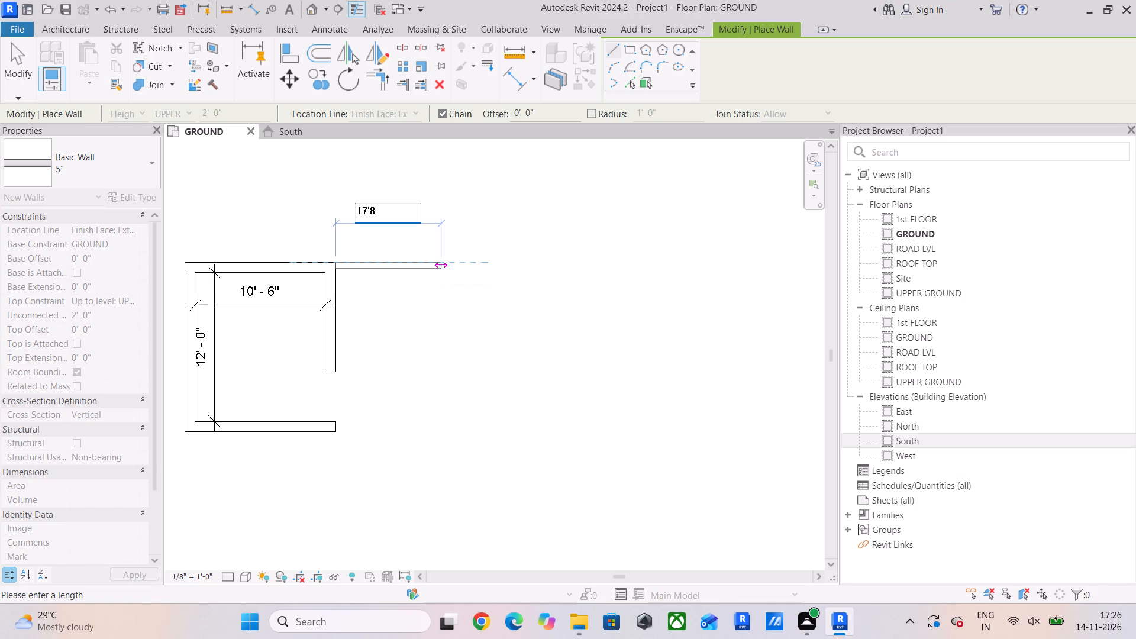
key(Right)
key(shift+quotedbl)
key(Return)
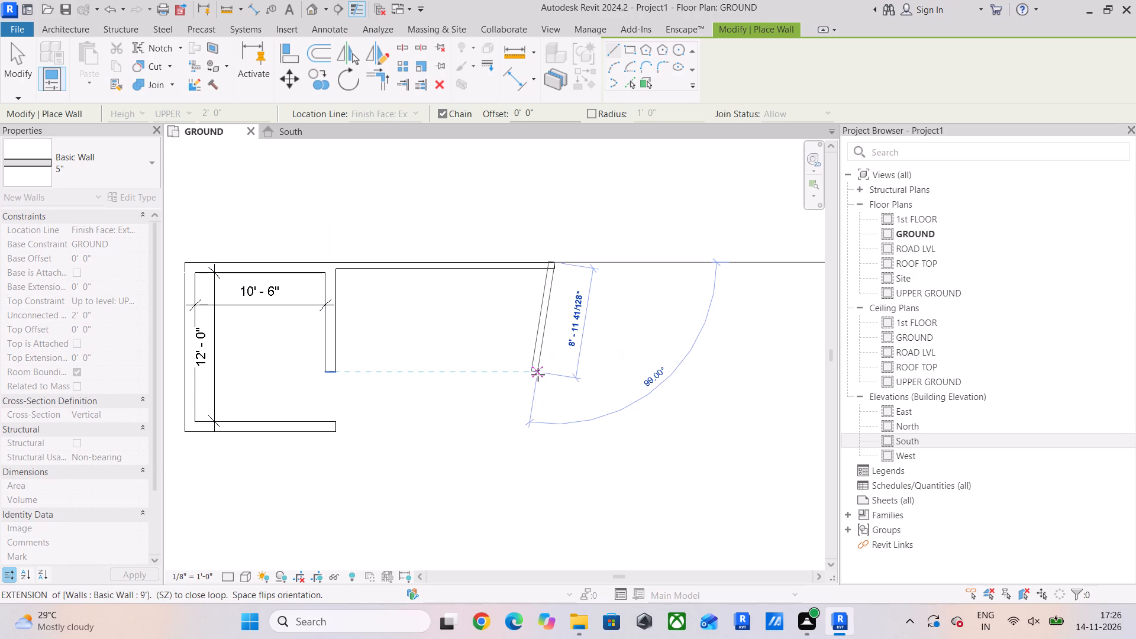
Continue the chain with a 5' wall running south from the new wall's east end, flipped so its thickness lies outside.
key(space)
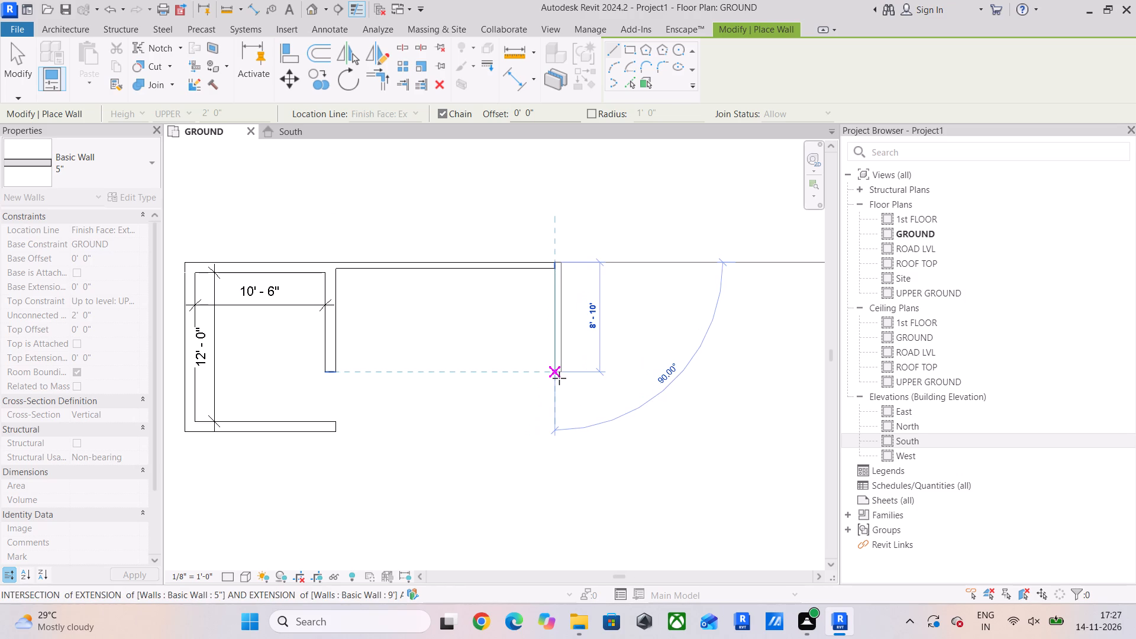
text(5')
key(Return)
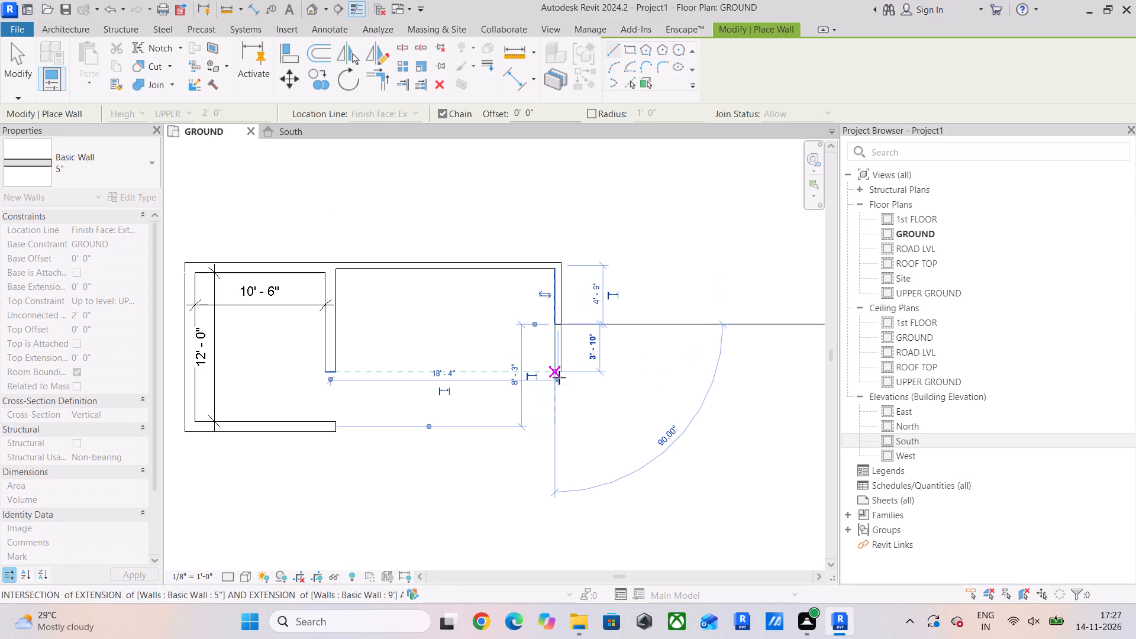
key(Escape)
Close the second room's south side with a 9' type wall running west to the first room's east wall, thickness to the south.
click(123, 177)
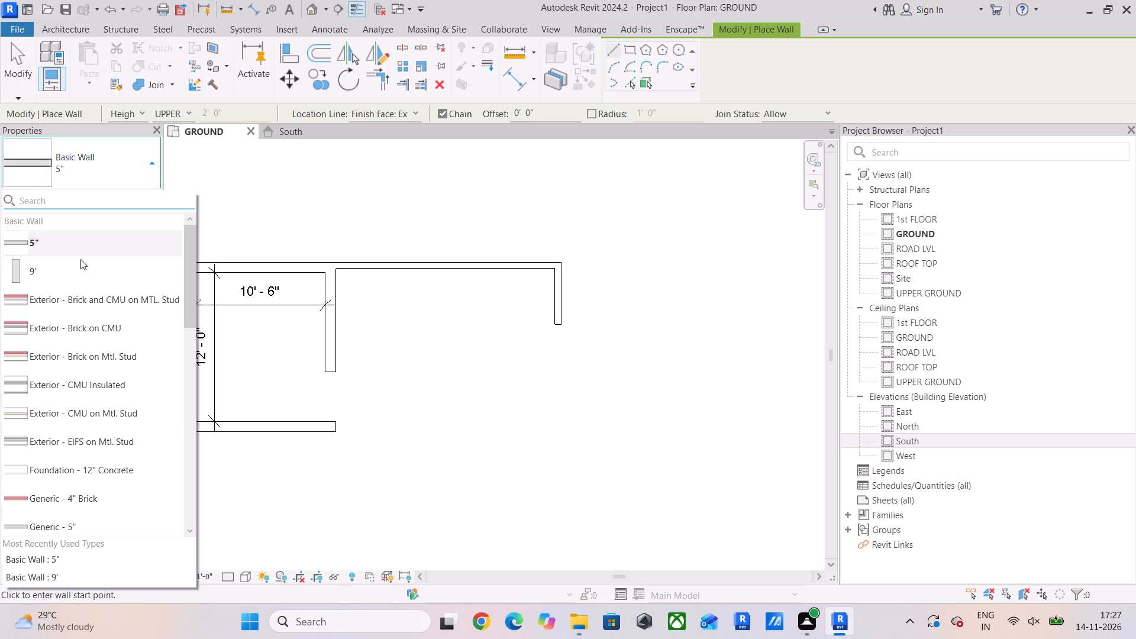
click(69, 273)
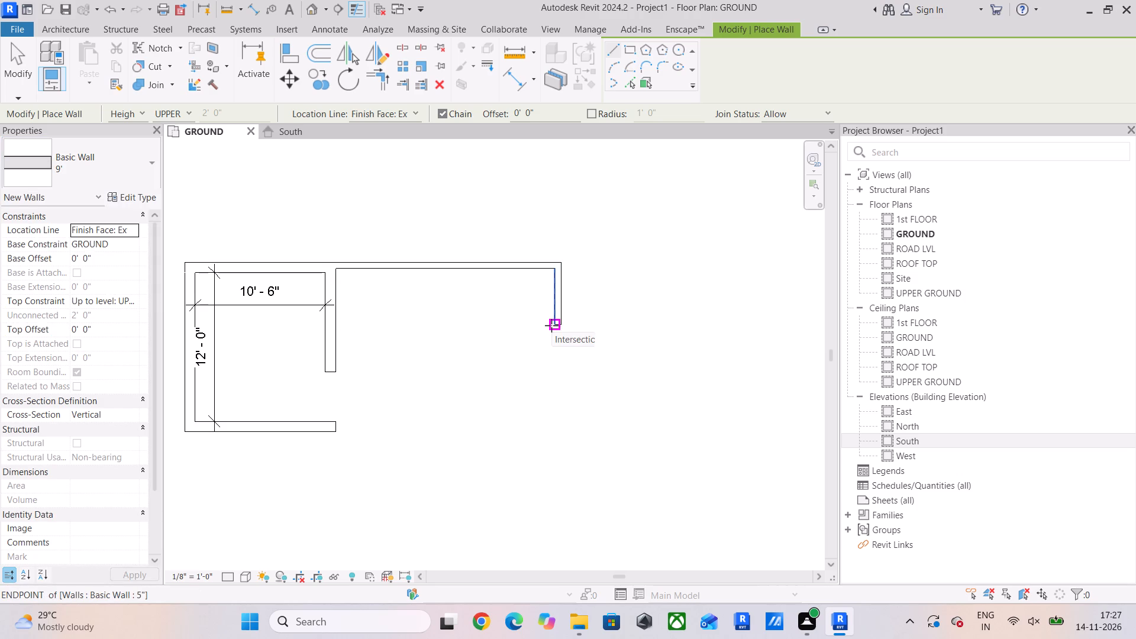
drag(550, 325, 544, 325)
key(space)
click(338, 324)
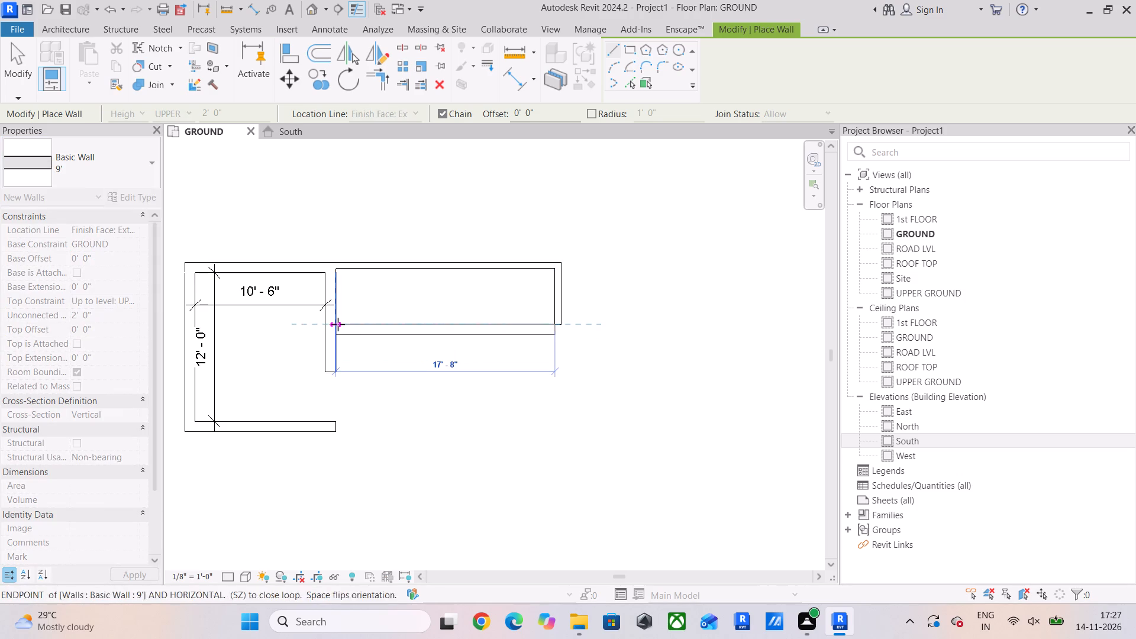
key(Escape)
key(Escape)
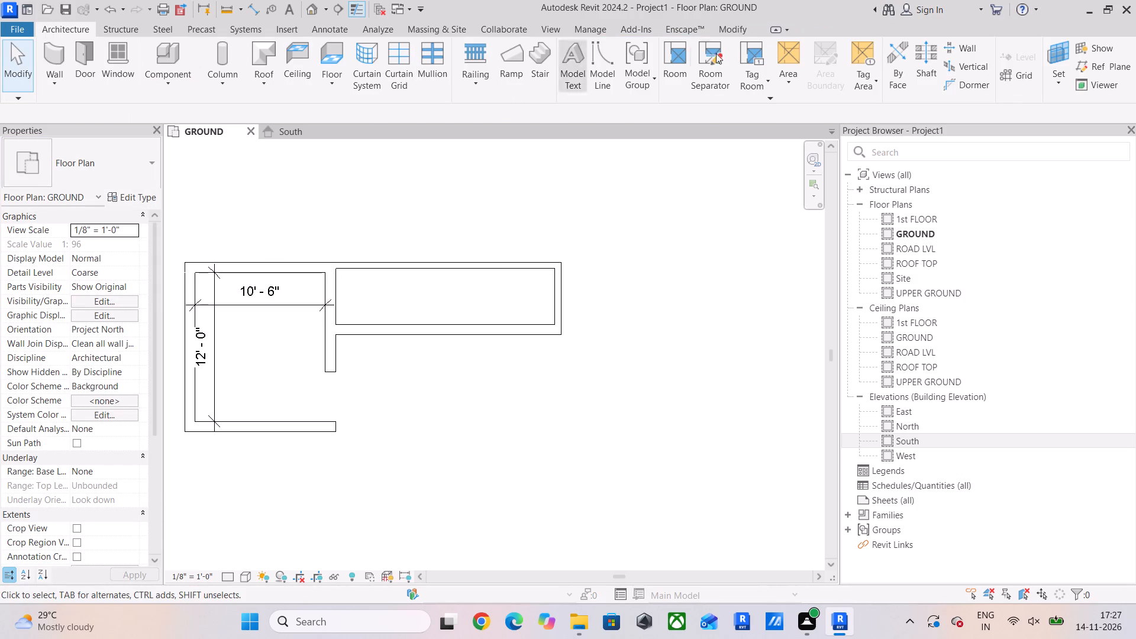
Place aligned dimensions between the second room's inner north and south faces and its inner west and east faces.
click(749, 27)
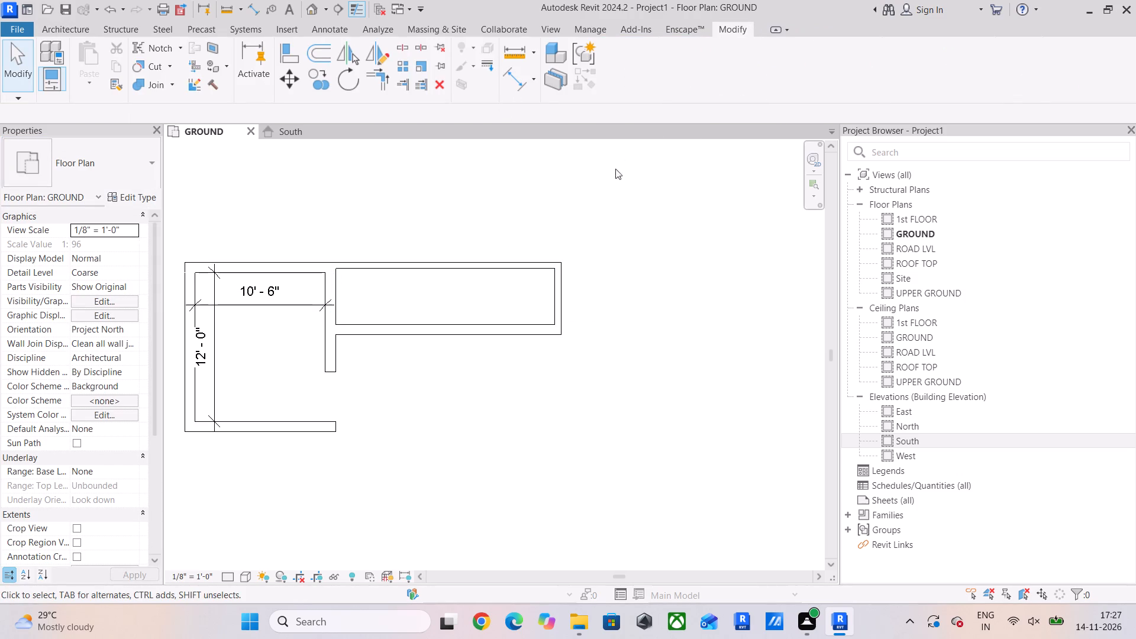
click(521, 89)
click(519, 268)
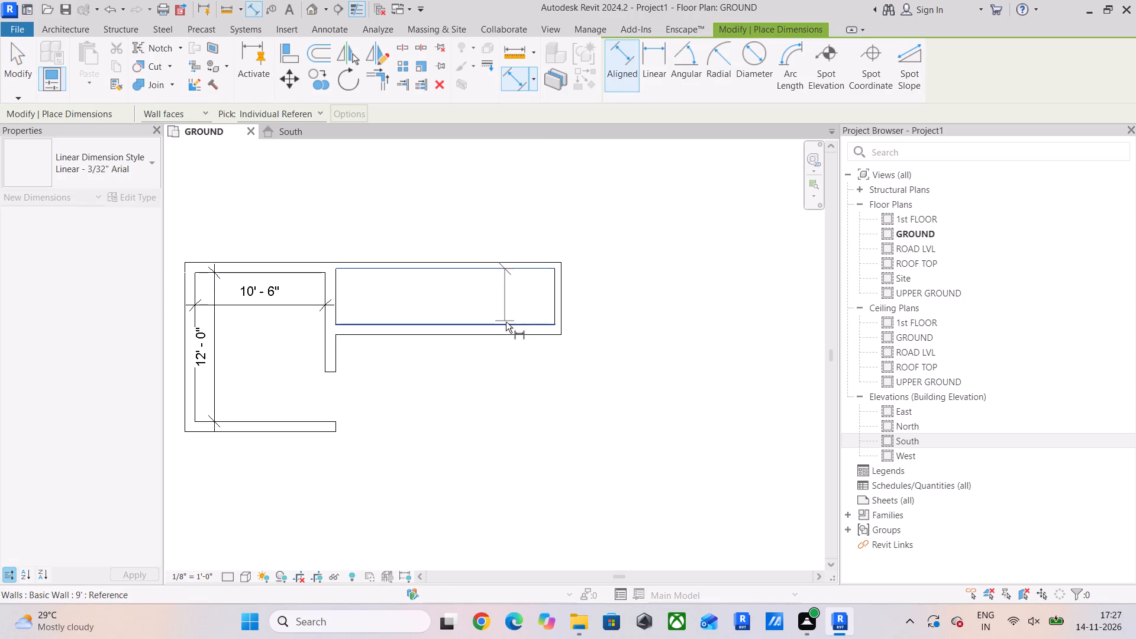
click(506, 322)
click(496, 307)
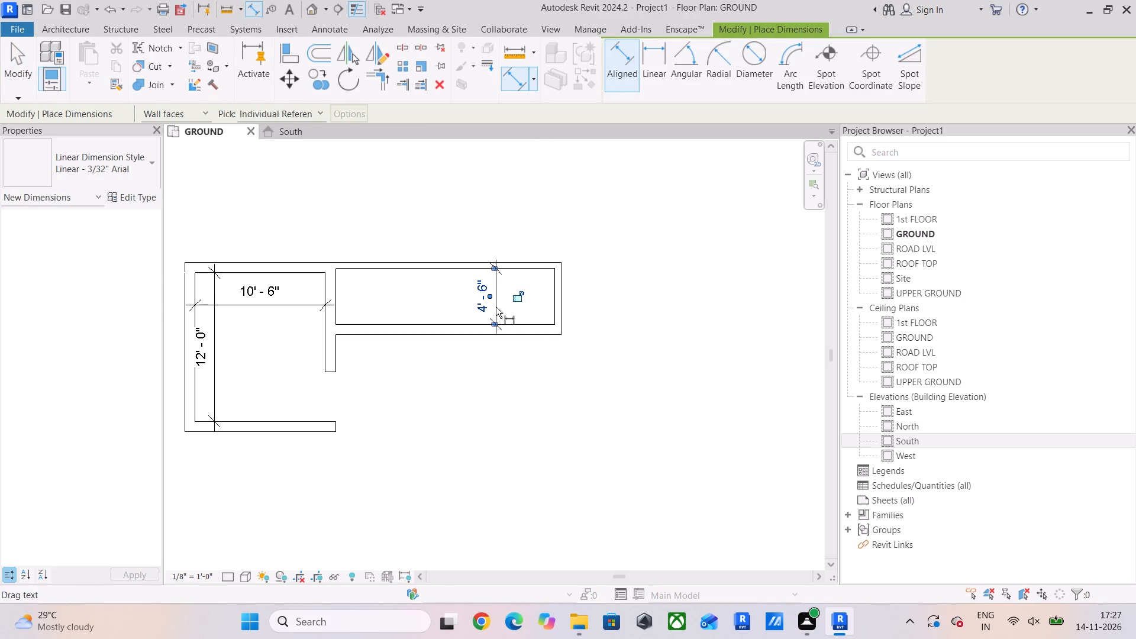
click(341, 293)
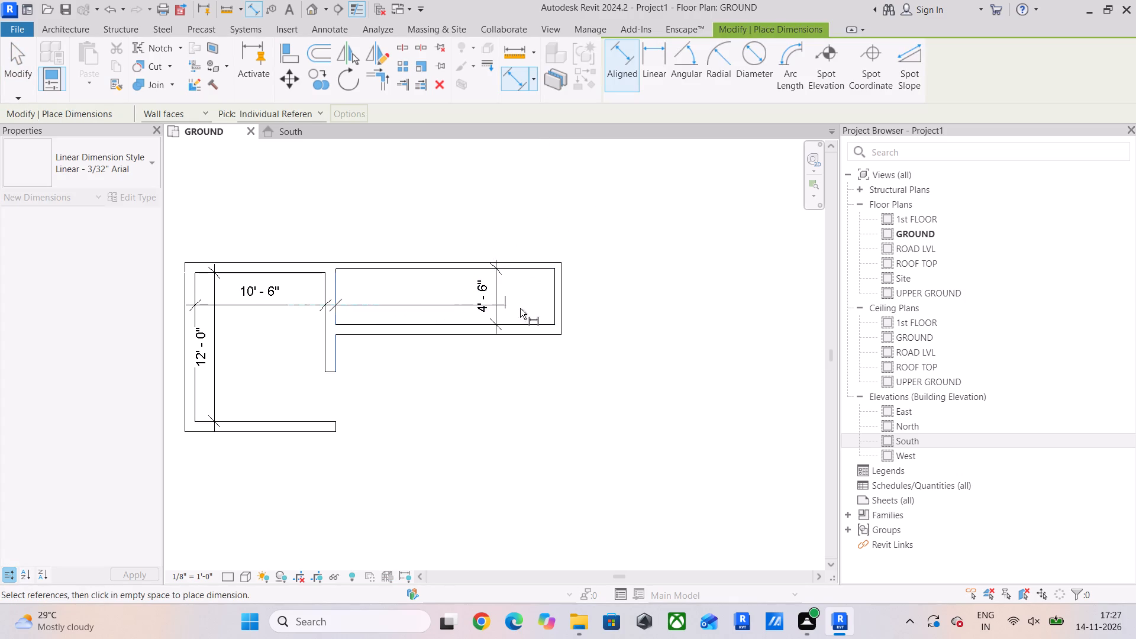
click(551, 304)
click(453, 298)
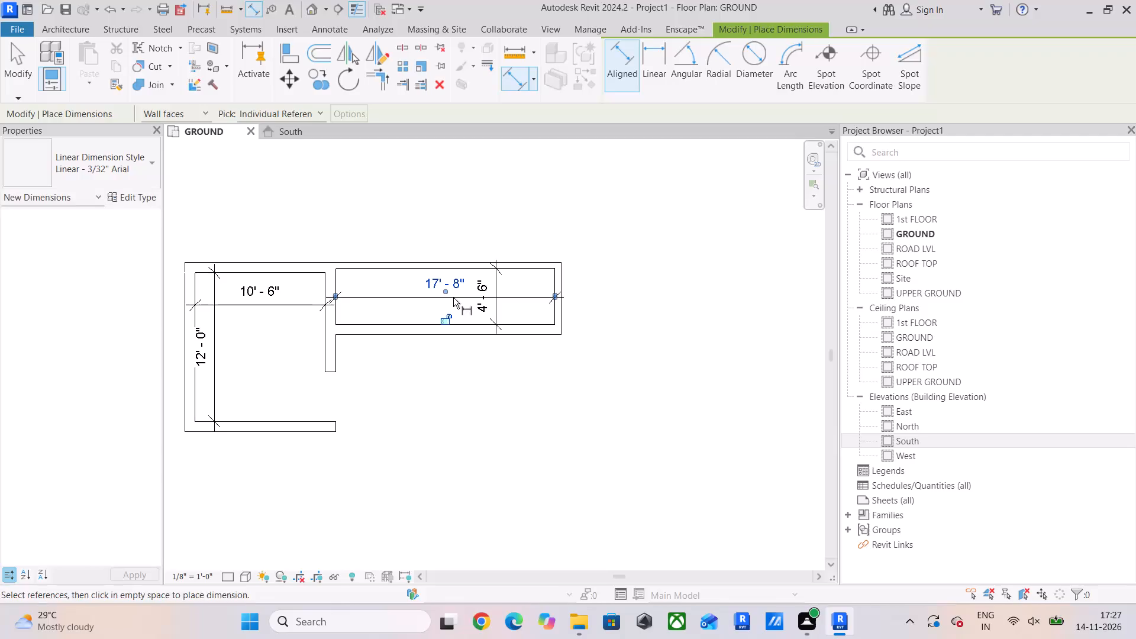
key(Escape)
key(Escape)
Move the second room's south wall by setting its inner north-south dimension to 5'.
click(472, 331)
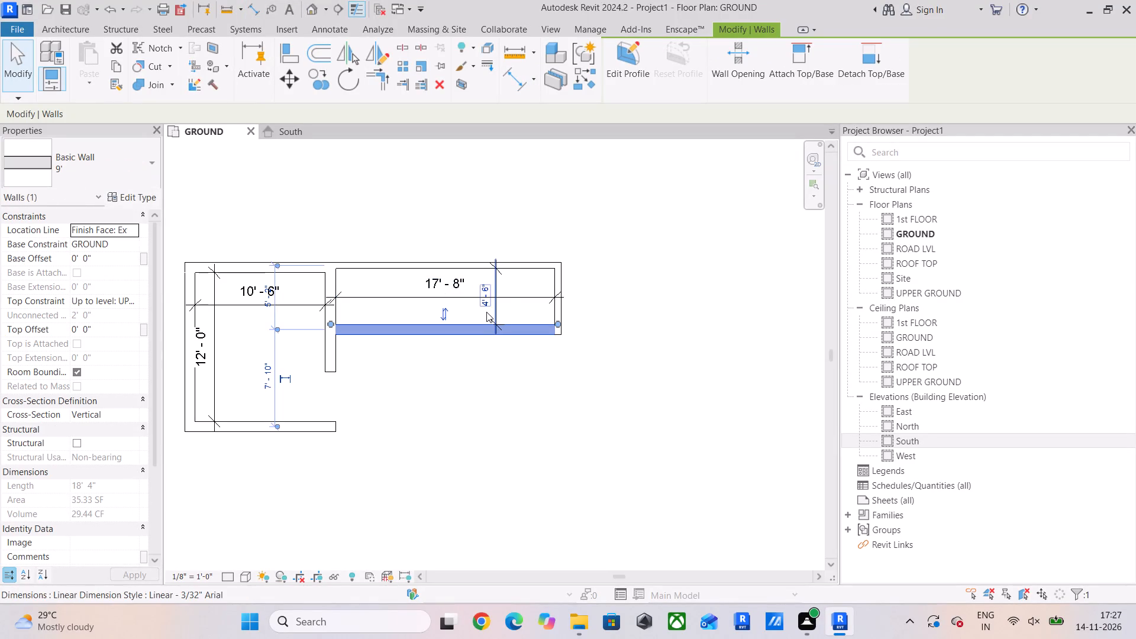
click(486, 312)
text(5')
key(Return)
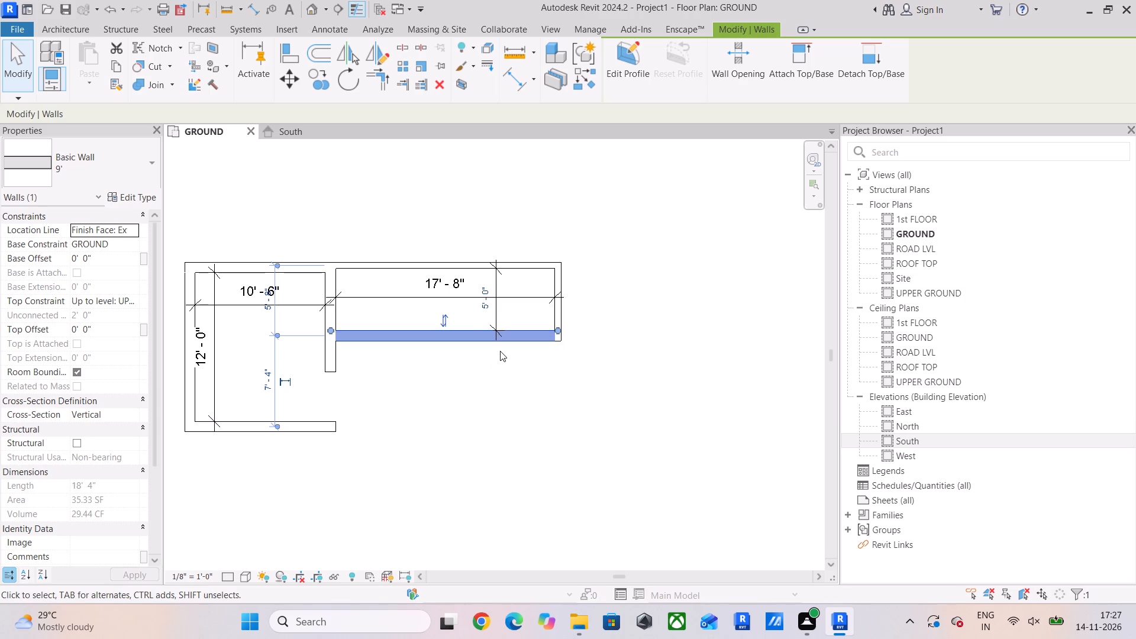
key(Escape)
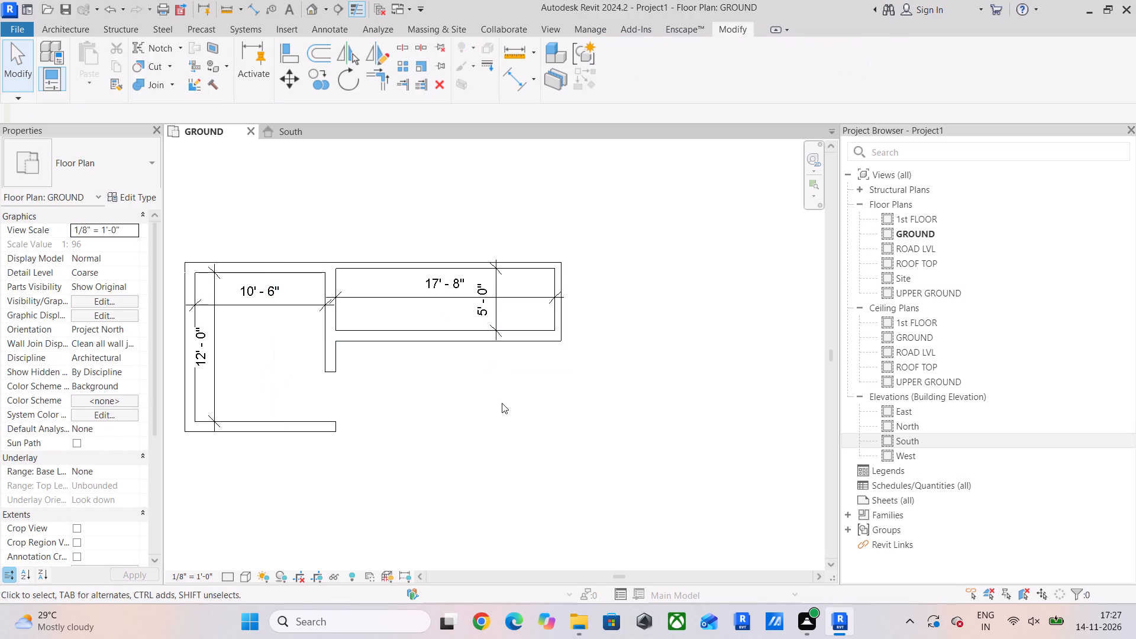
Draw a matching 9' type wall 18' long, heading south from the second room's outer southeast corner.
scroll(502, 402, down, 2)
middle_drag(502, 402, 482, 362)
scroll(444, 335, up, 5)
middle_drag(443, 335, 440, 344)
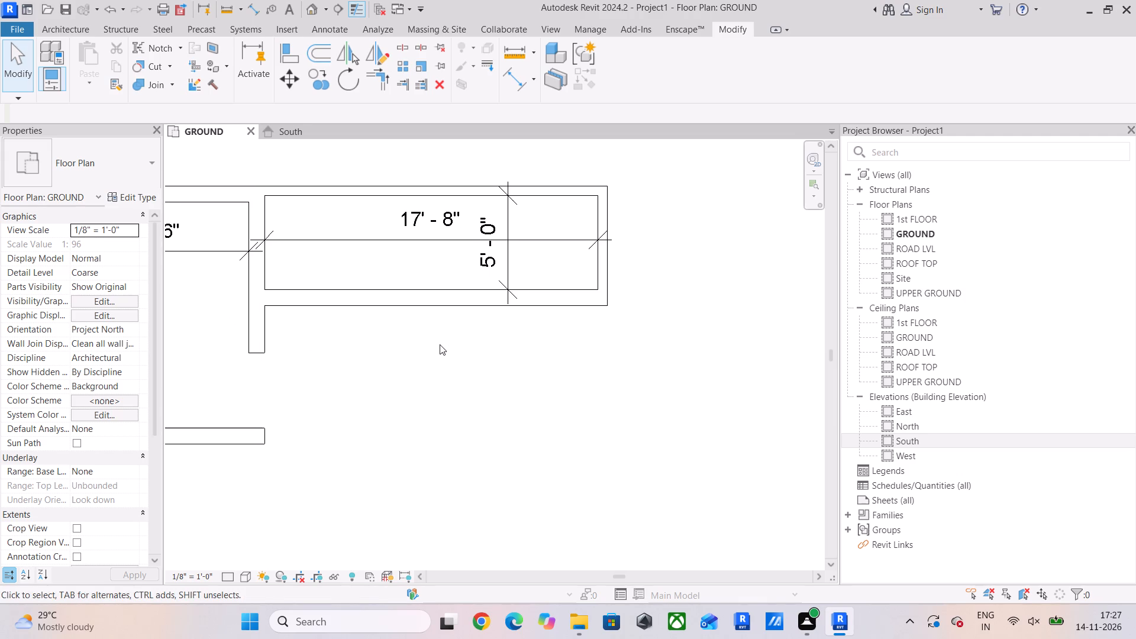
click(549, 295)
click(587, 82)
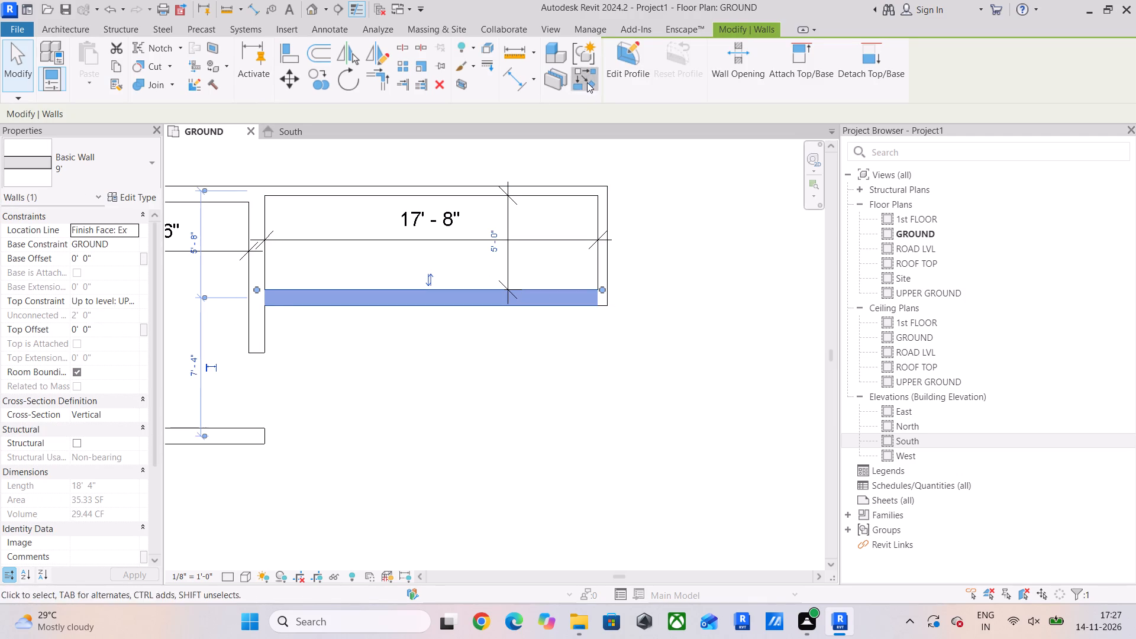
click(608, 306)
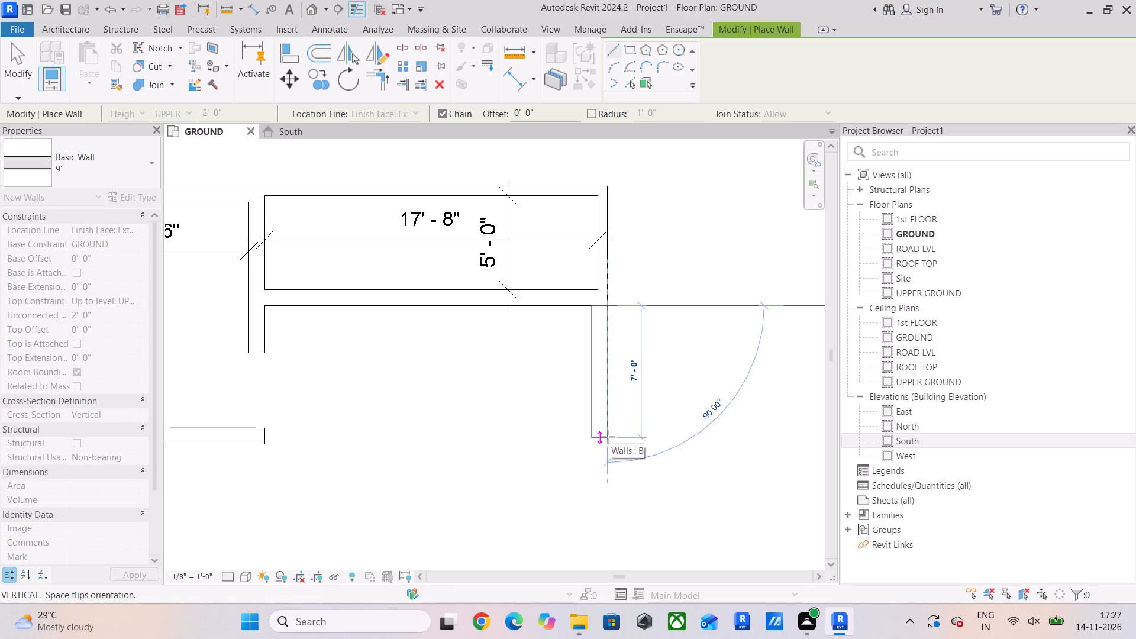
text(18)
key(apostrophe)
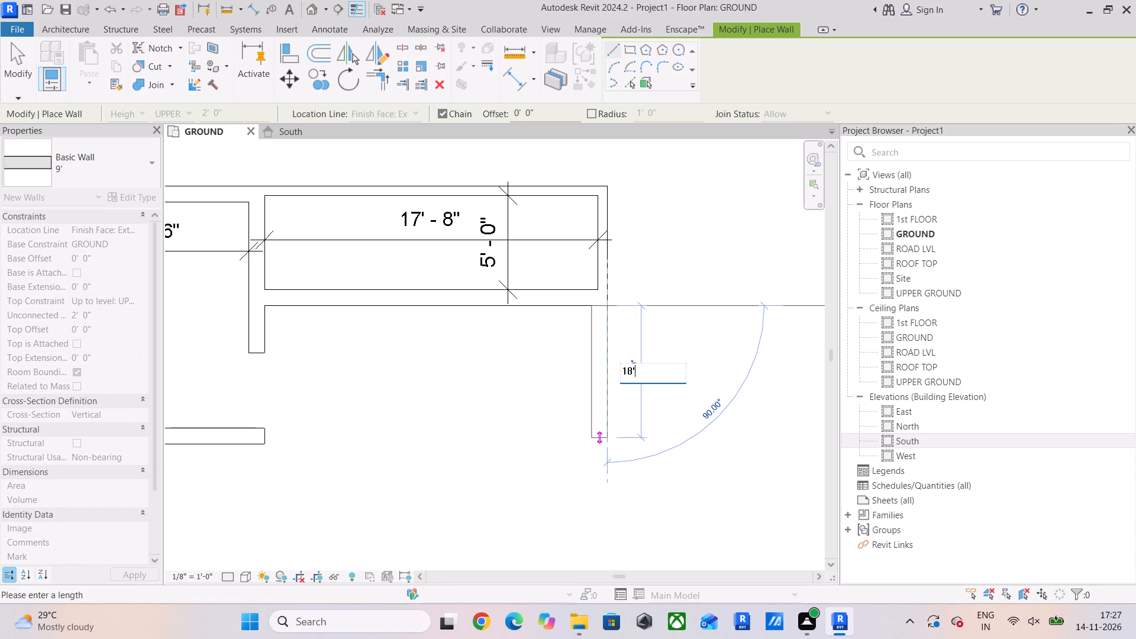
key(Return)
Continue with a 17' 8" wall heading west from the long east wall's south end, flipped so its thickness lies to the south.
scroll(607, 437, down, 4)
middle_drag(607, 437, 670, 291)
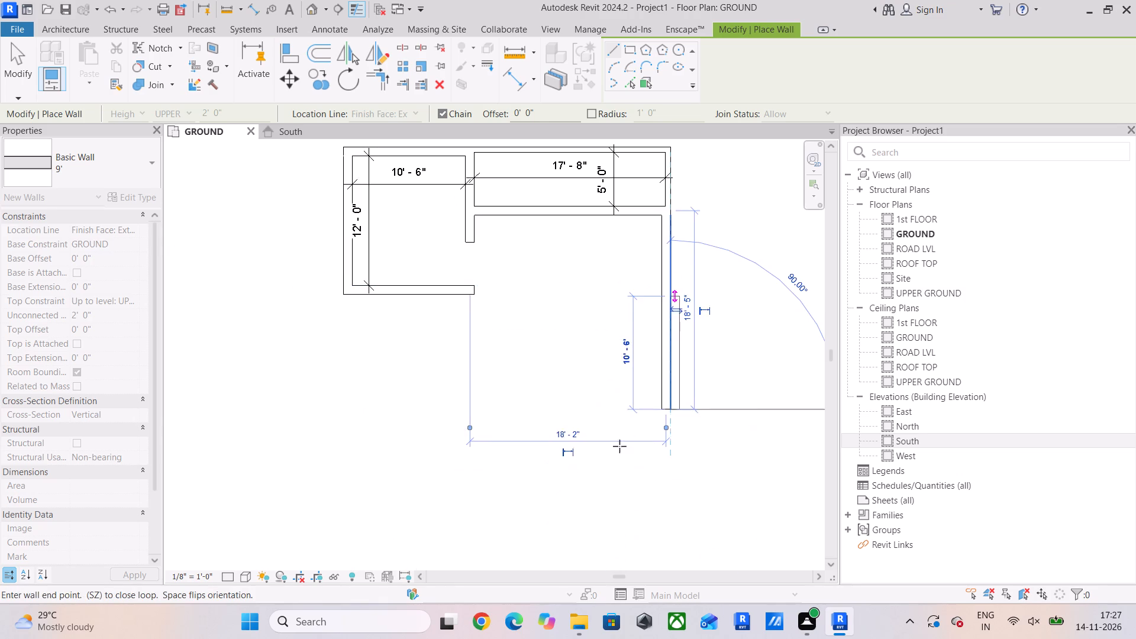
key(space)
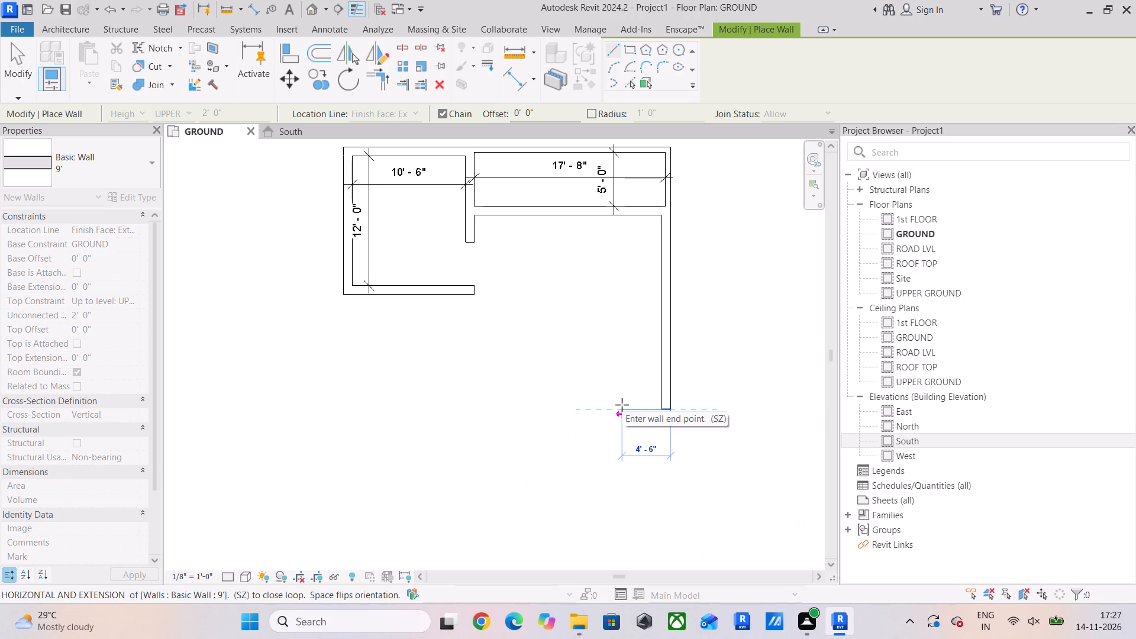
text(17')
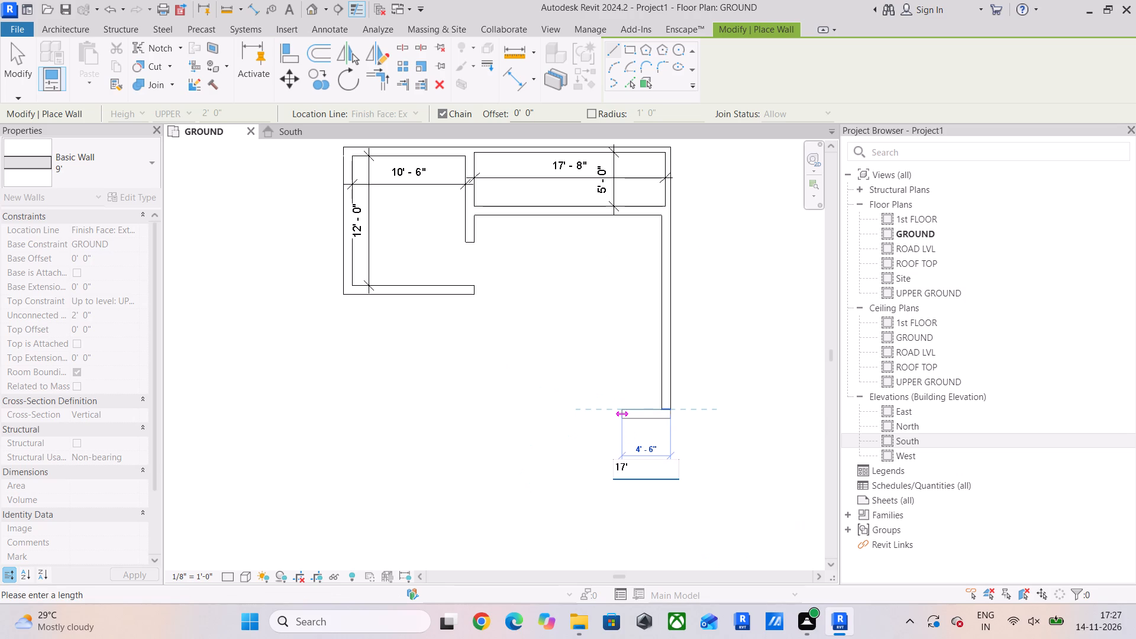
text(8")
key(Return)
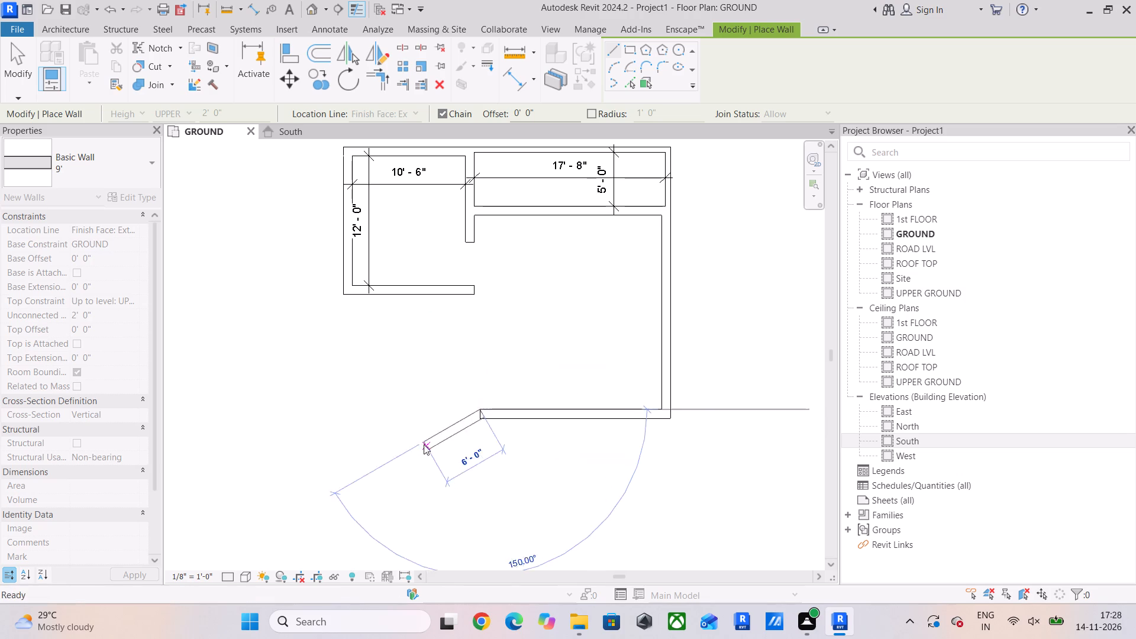
key(Escape)
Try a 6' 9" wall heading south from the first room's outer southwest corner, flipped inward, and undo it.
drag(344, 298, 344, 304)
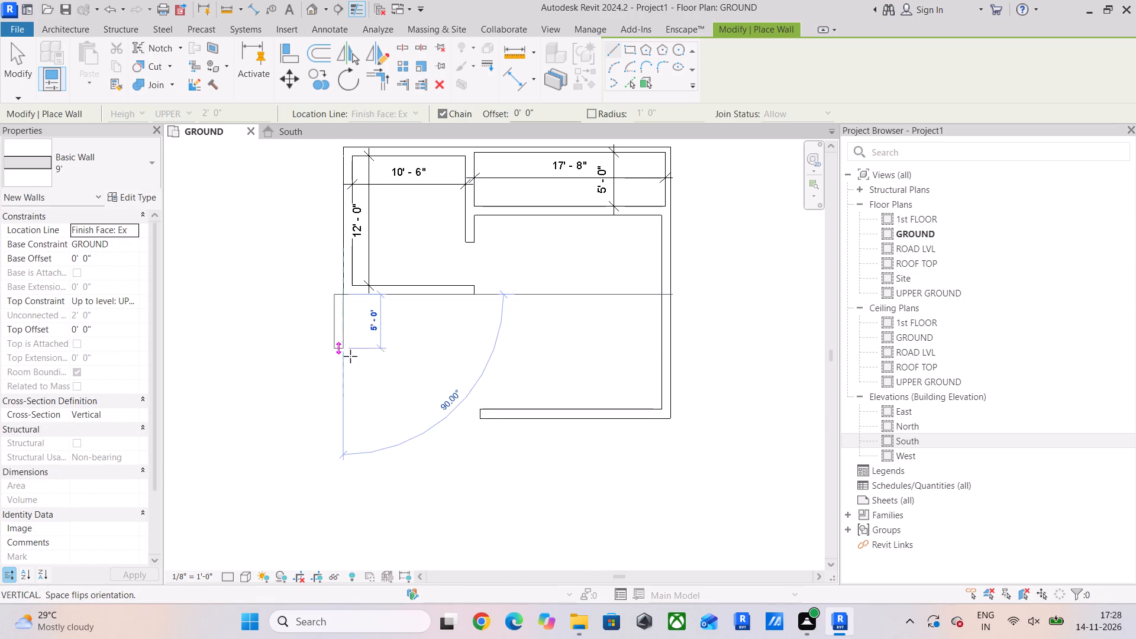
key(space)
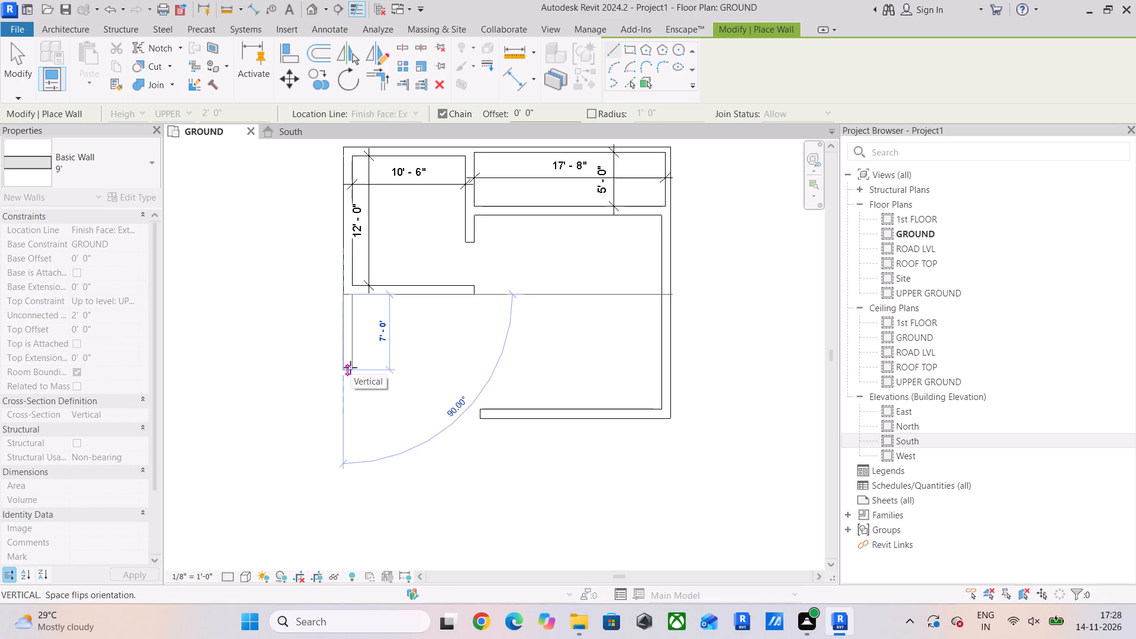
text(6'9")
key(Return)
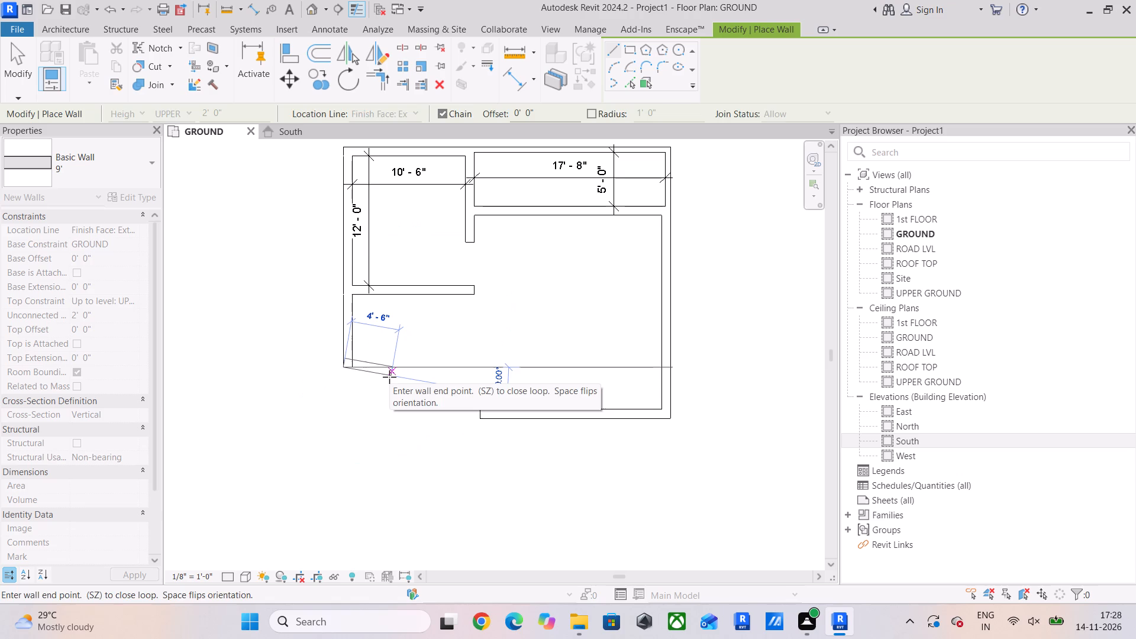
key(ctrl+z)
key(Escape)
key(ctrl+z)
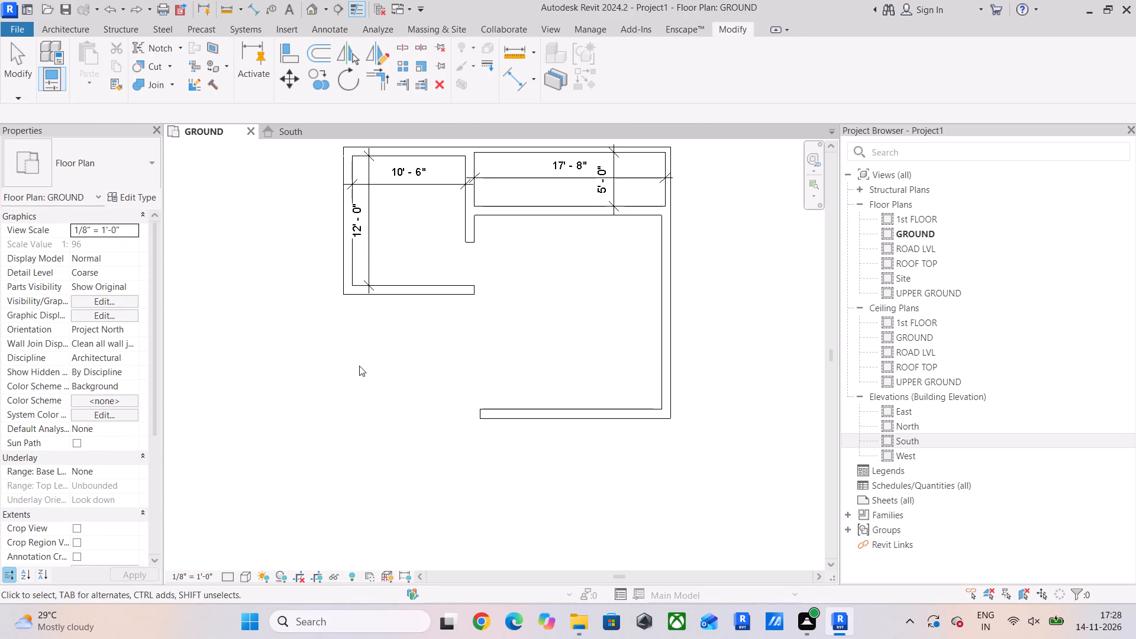
Draw a 9' type wall 4' long, heading south from the first room's outer southwest corner, flipped so its thickness lies inward.
click(434, 292)
click(587, 89)
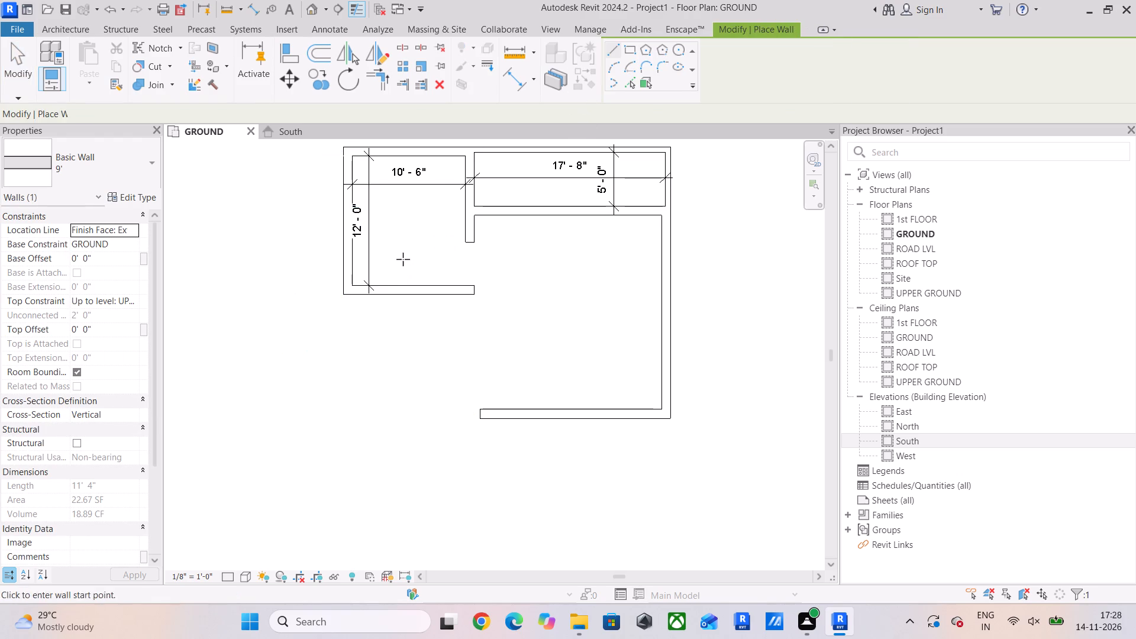
click(343, 295)
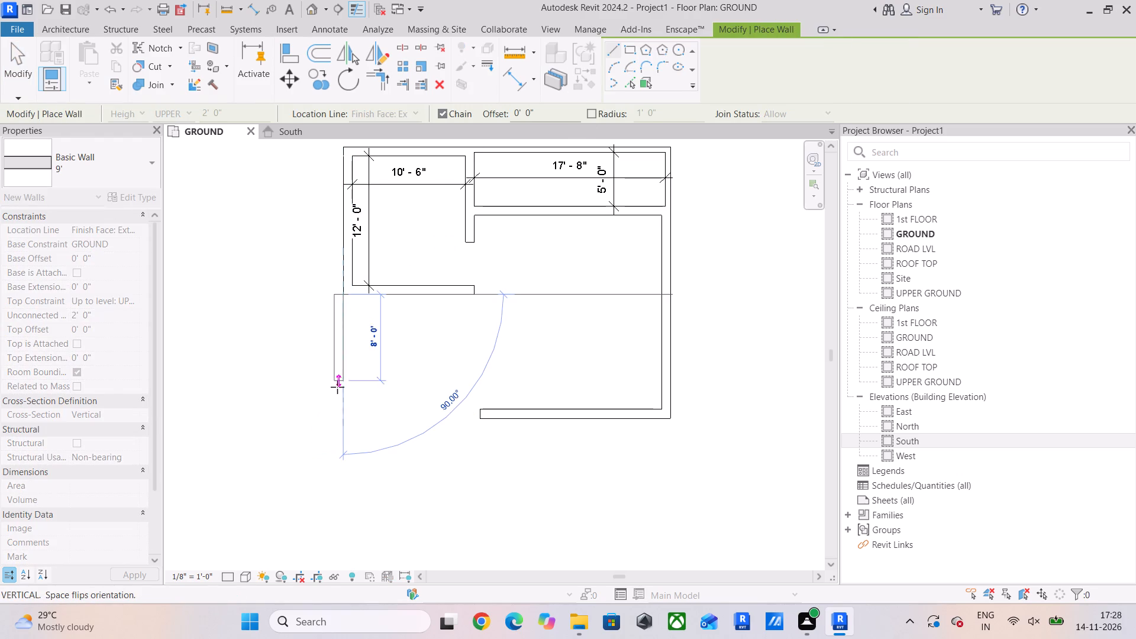
key(space)
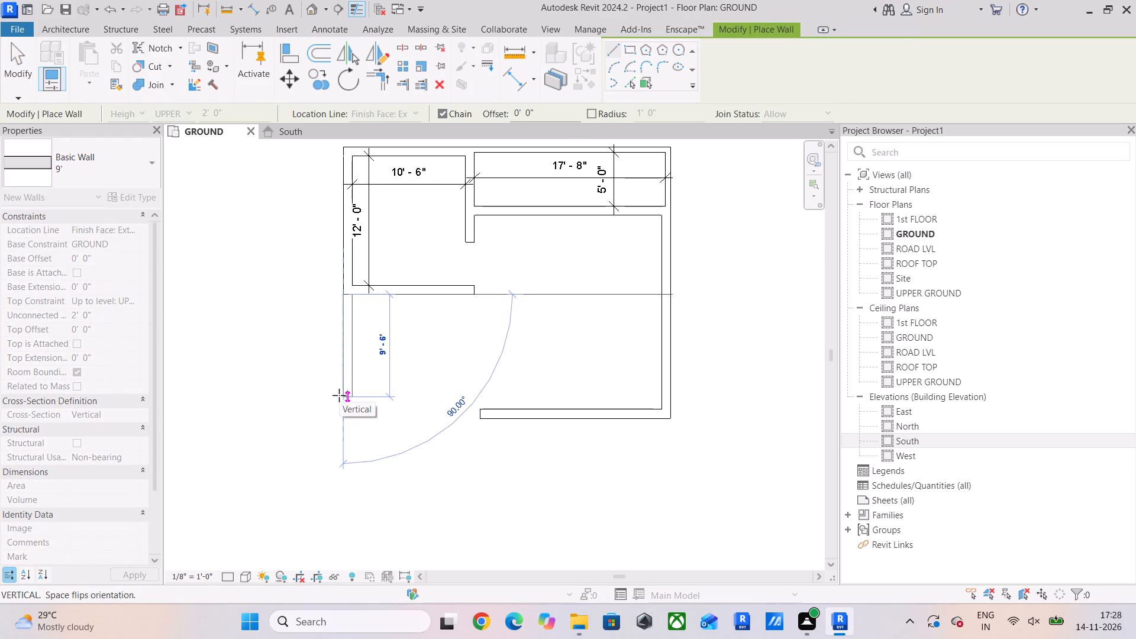
text(4')
key(Return)
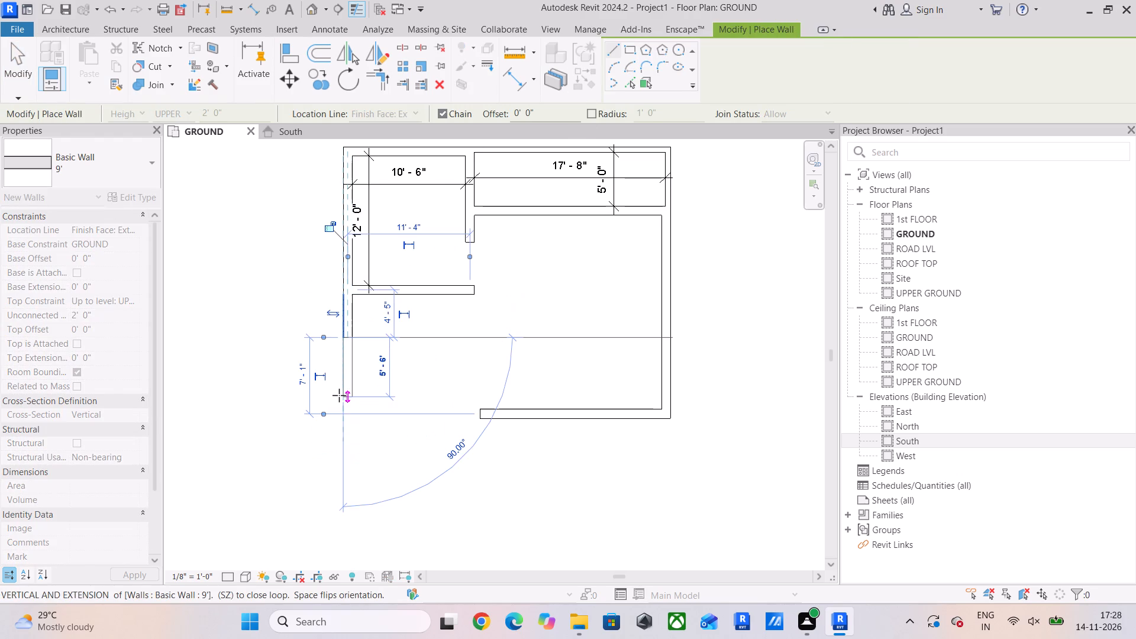
key(Escape)
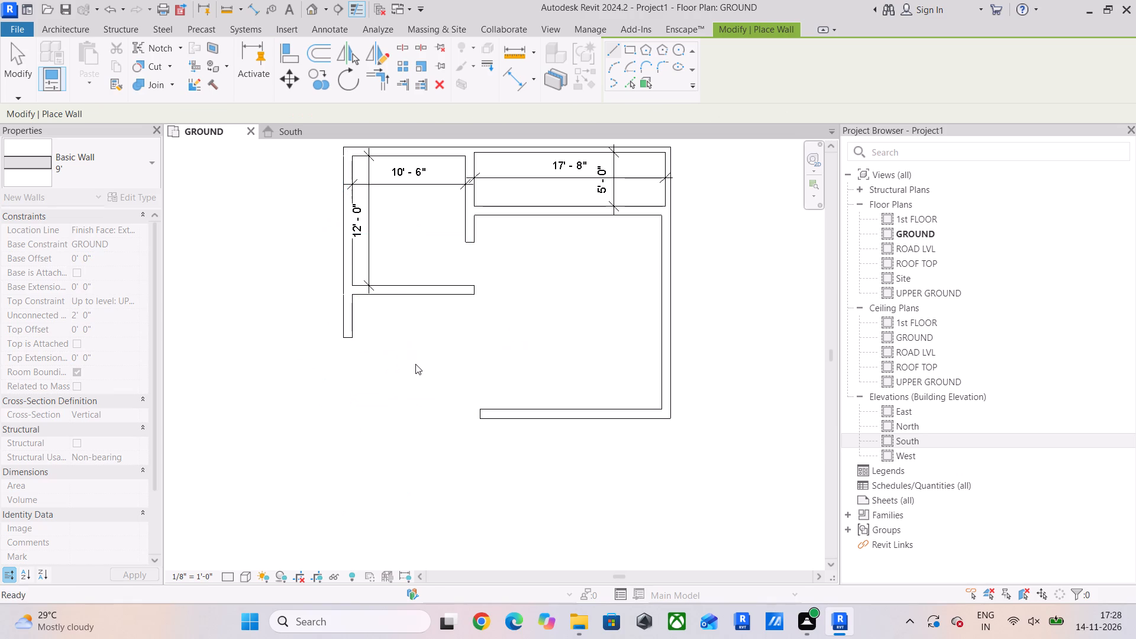
key(Escape)
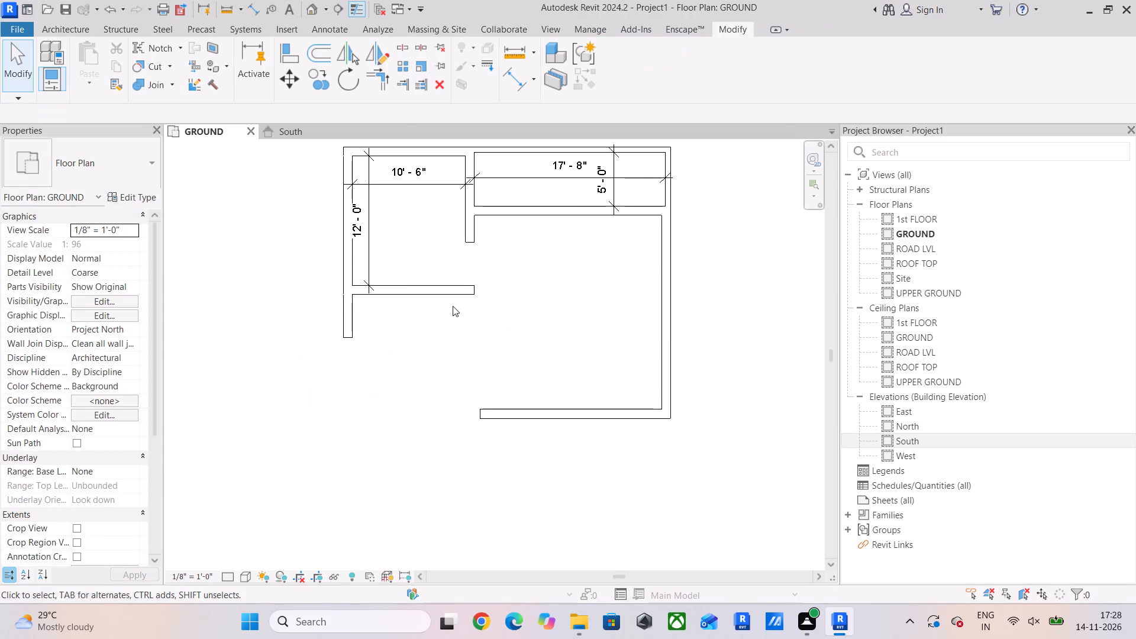
Change the first room's south wall to the 5" wall type.
click(452, 297)
click(127, 164)
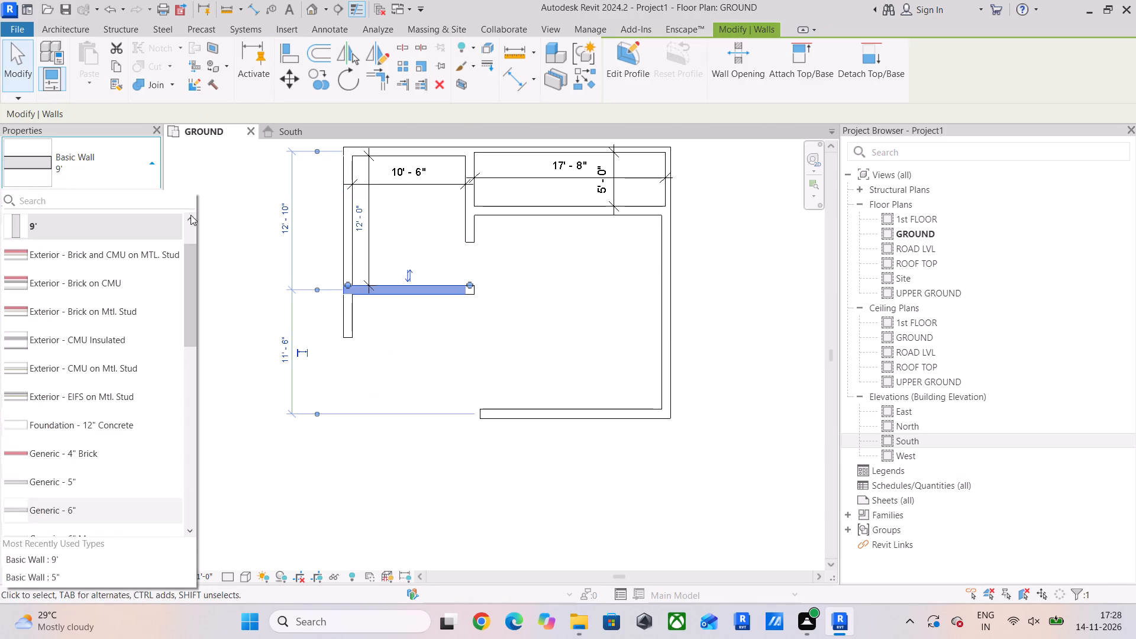
scroll(84, 307, up, 5)
click(97, 250)
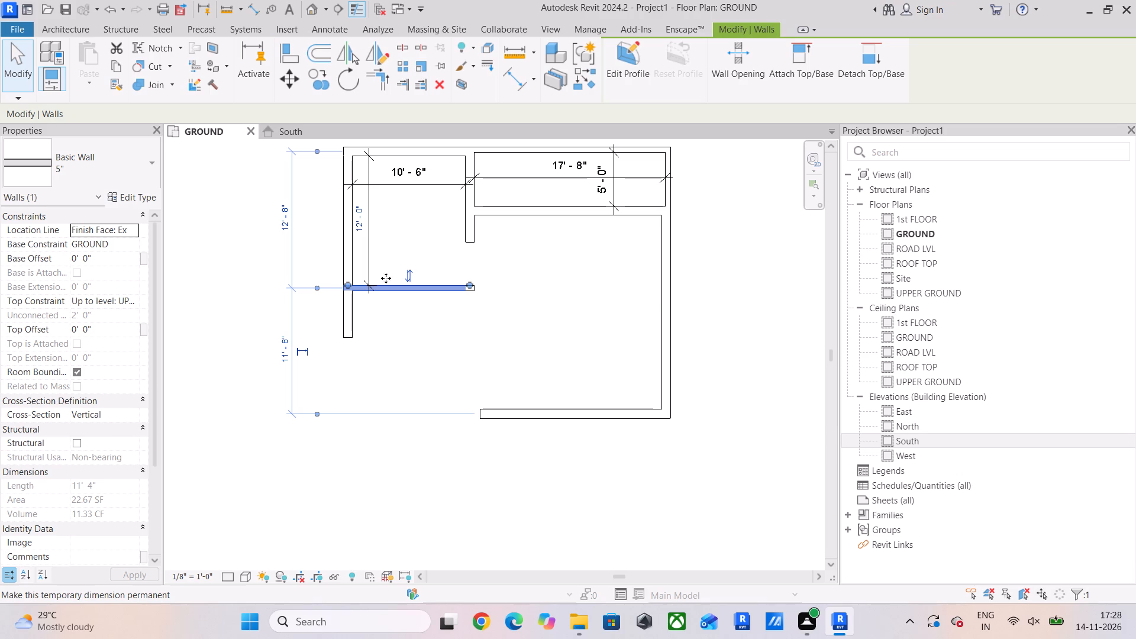
scroll(319, 204, up, 4)
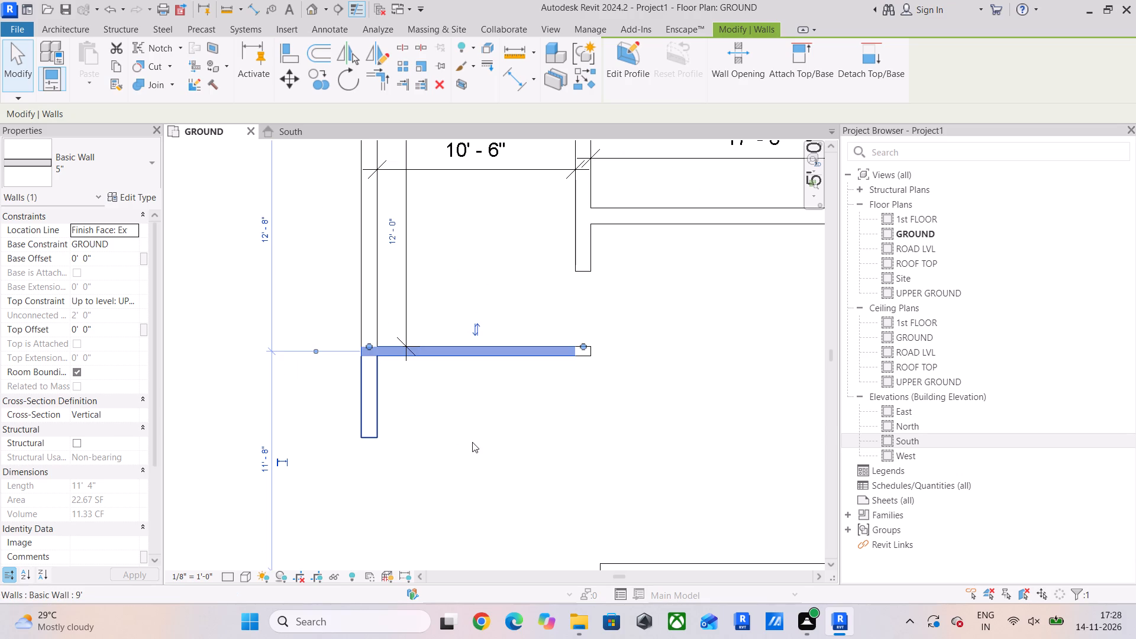
middle_drag(454, 440, 451, 414)
click(451, 414)
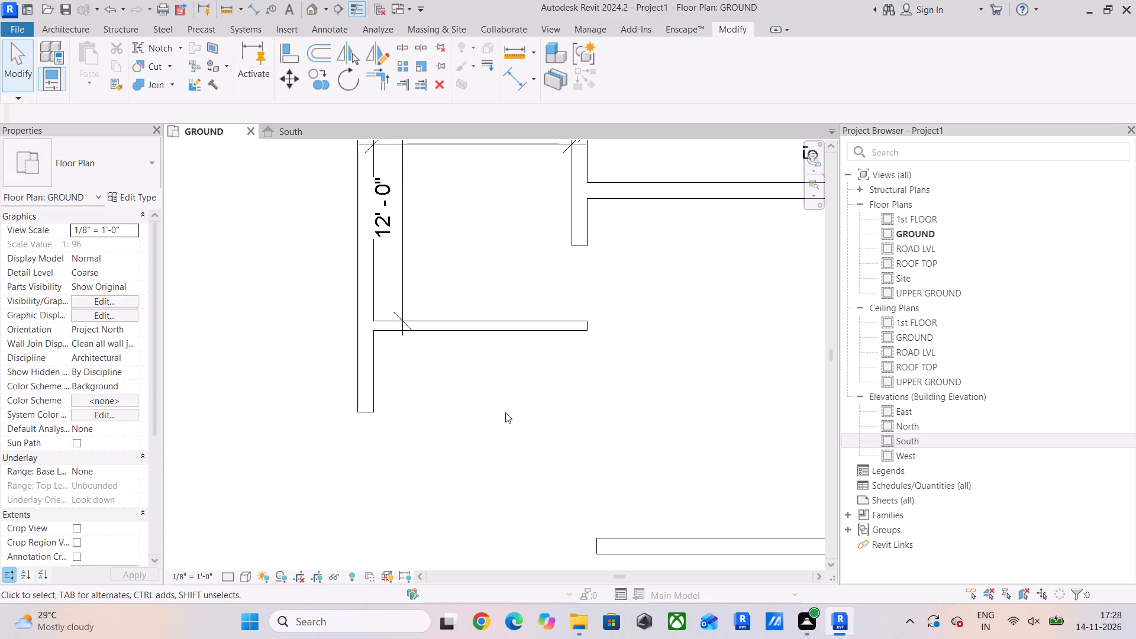
Draw a matching 5" wall 4' long, heading south from the outer southeast corner of the first room's south wall.
click(515, 325)
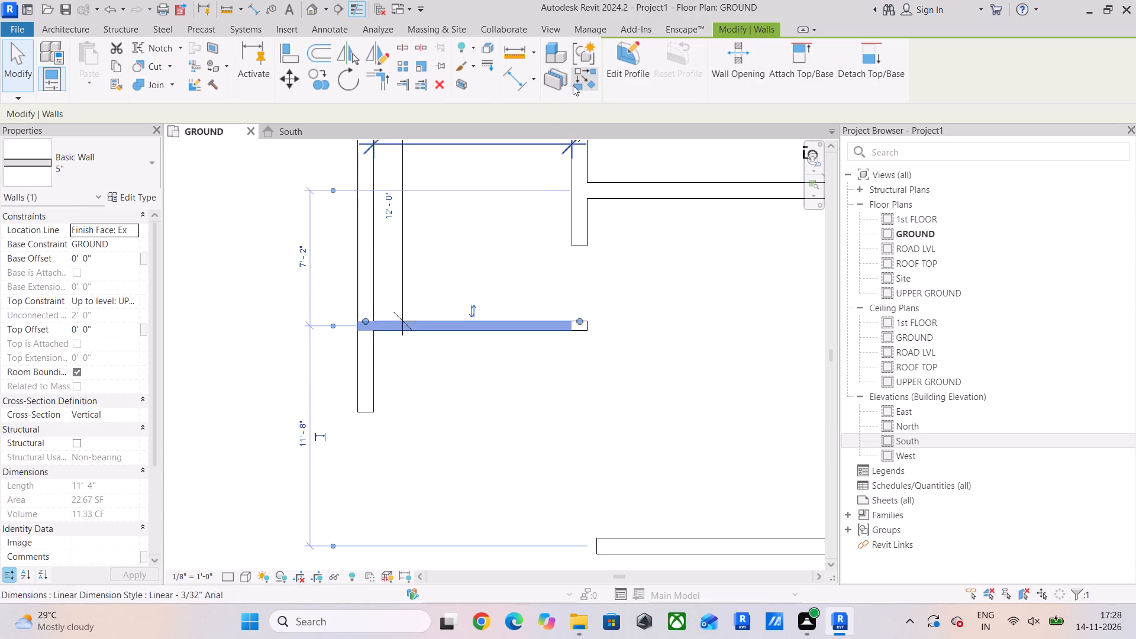
click(579, 80)
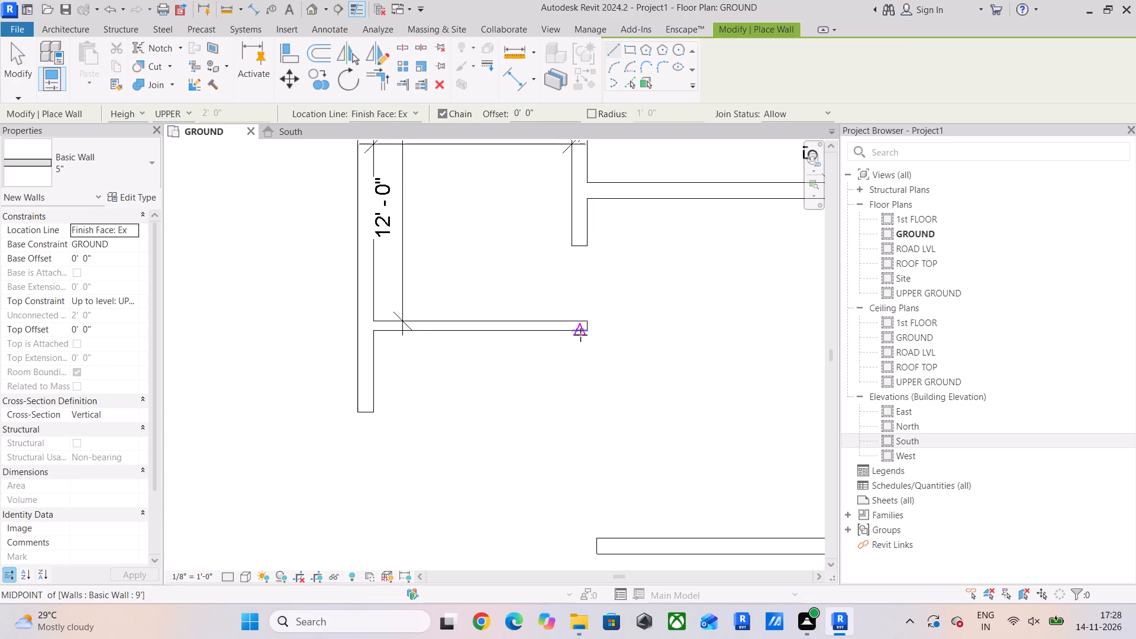
click(588, 331)
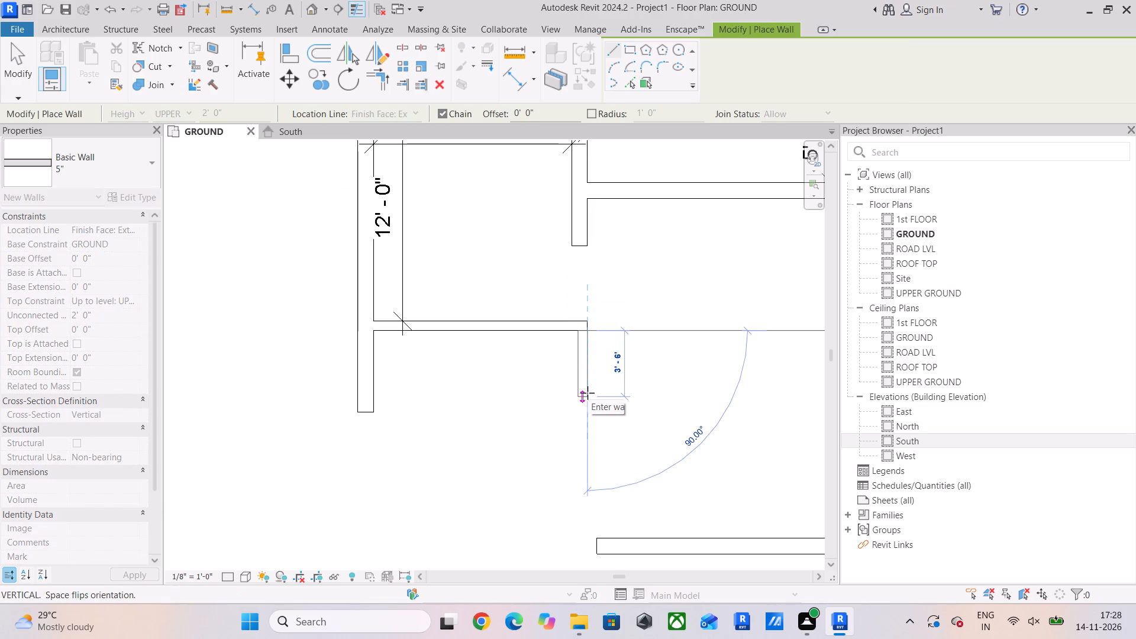
text(4')
key(Return)
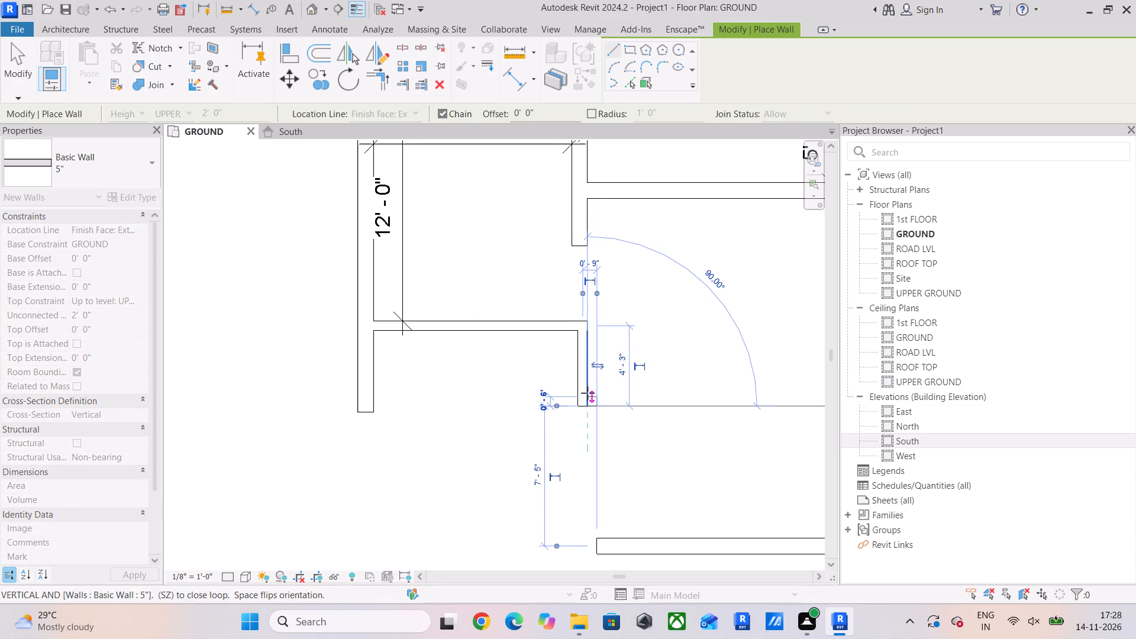
Continue with a 7' 2" wall heading west, flipped to the south, and close it northward against the first room's south wall.
key(space)
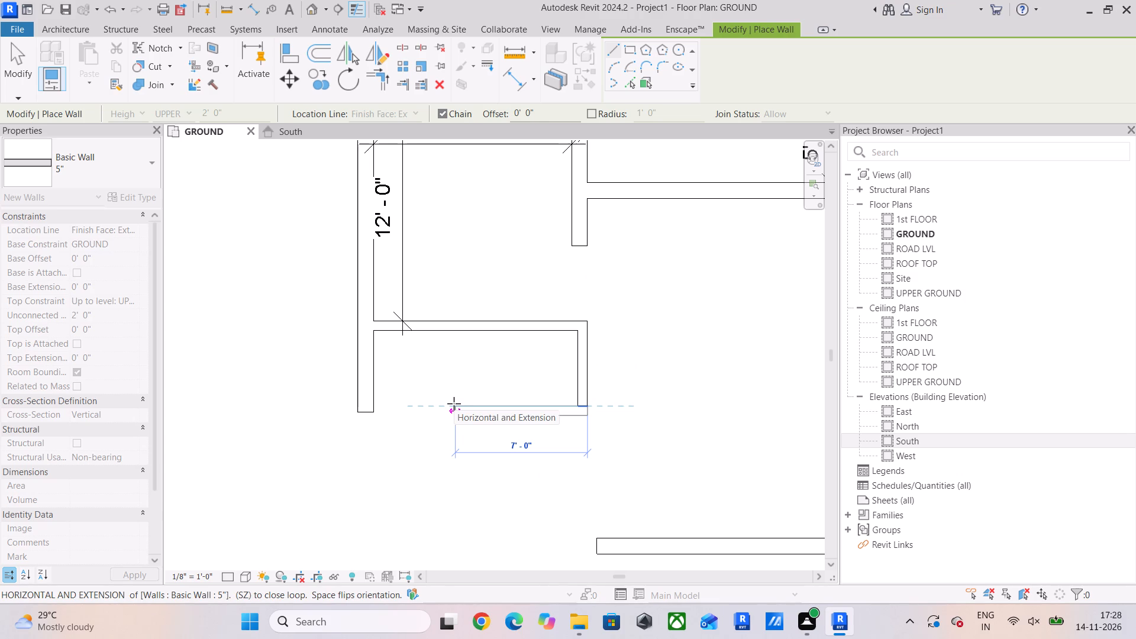
text(7')
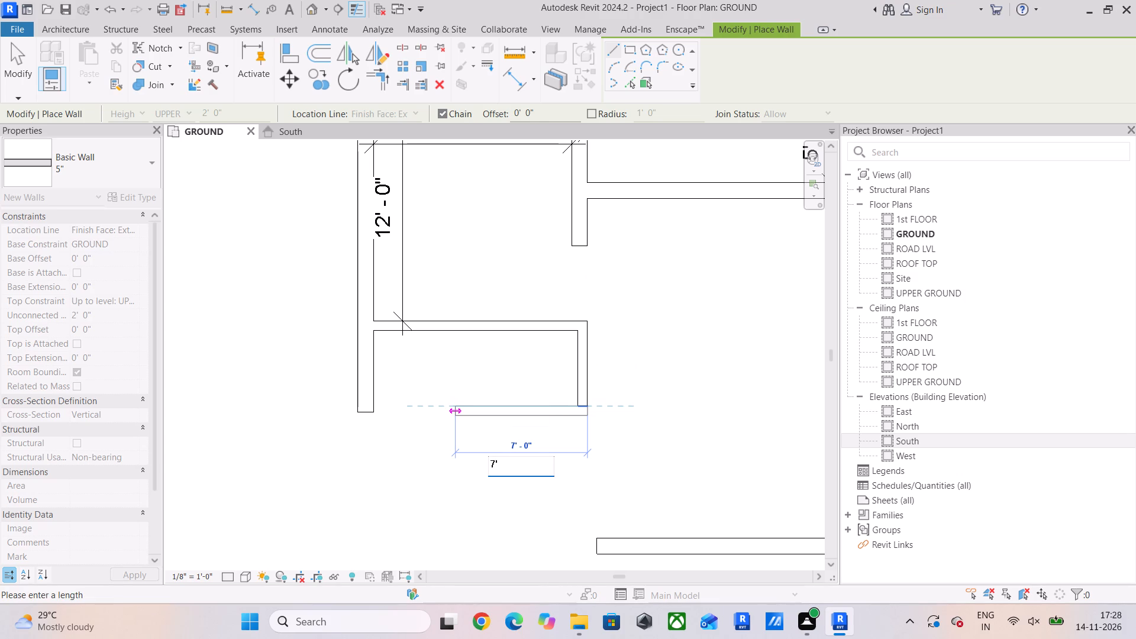
text(2")
key(Return)
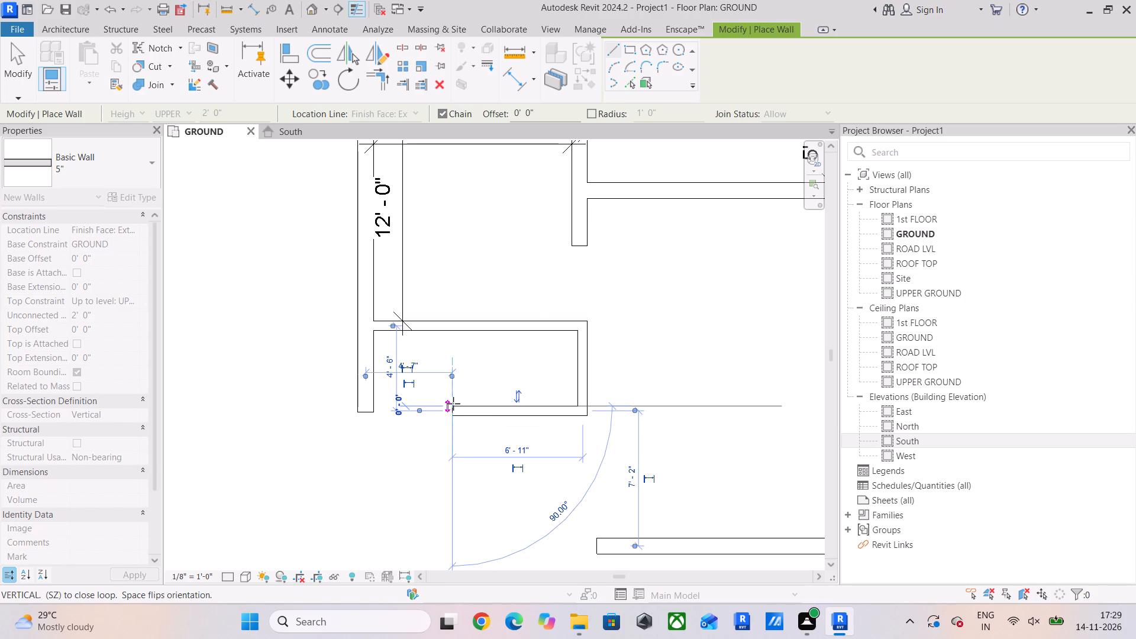
click(456, 335)
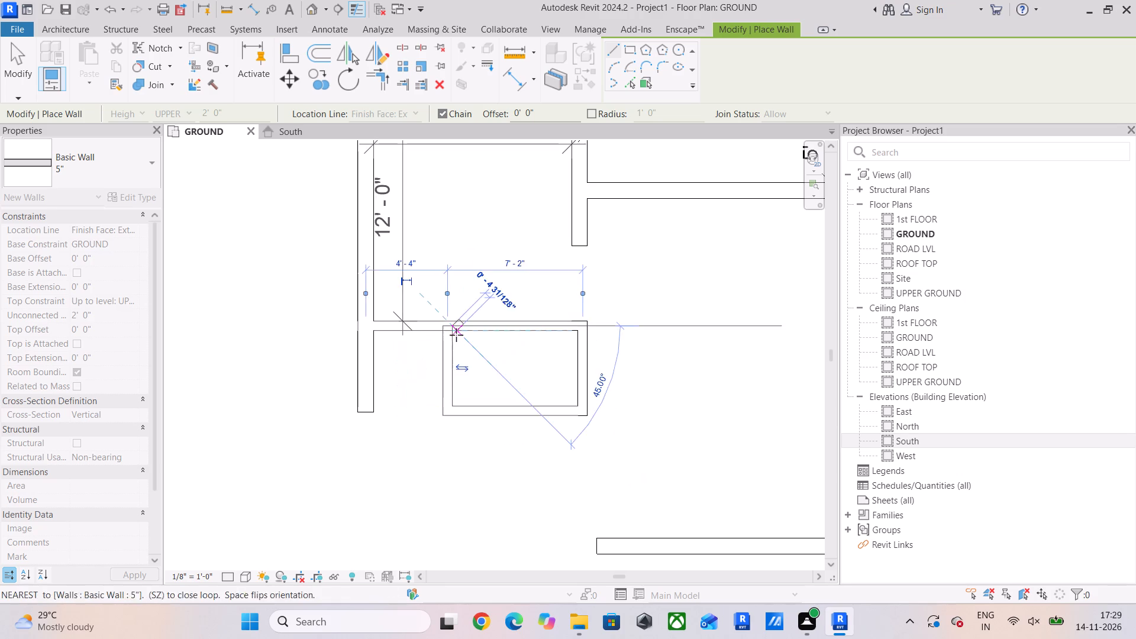
key(Escape)
key(Escape)
key(Escape)
key(Escape)
Trim/extend the short 9' type west wall and the new 5" south wall to meet in a corner.
scroll(401, 398, up, 4)
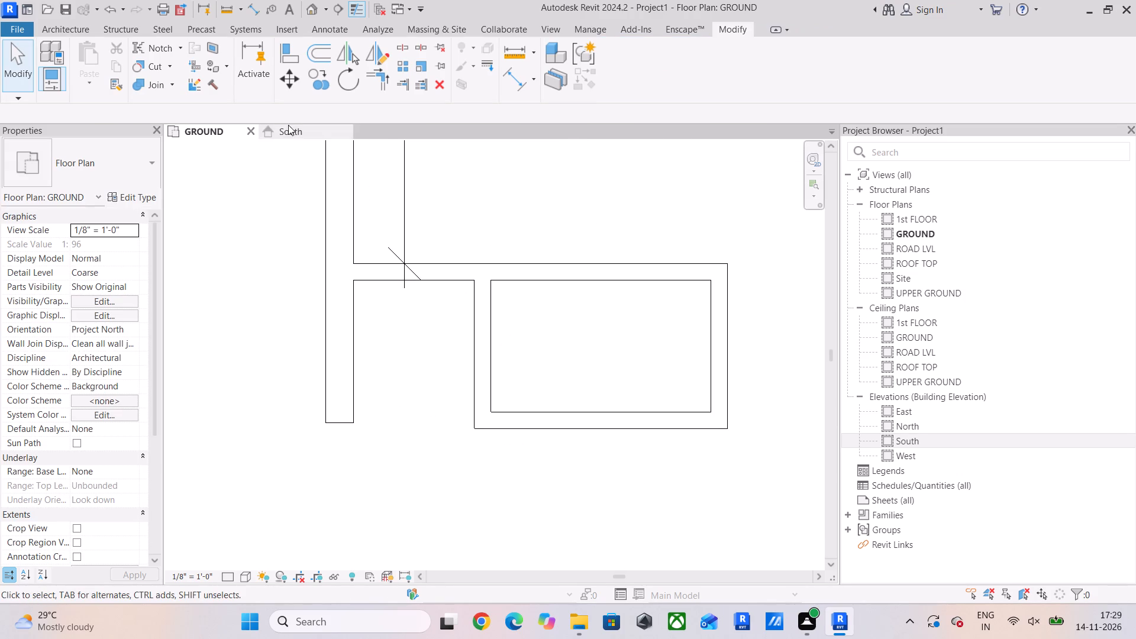
click(383, 82)
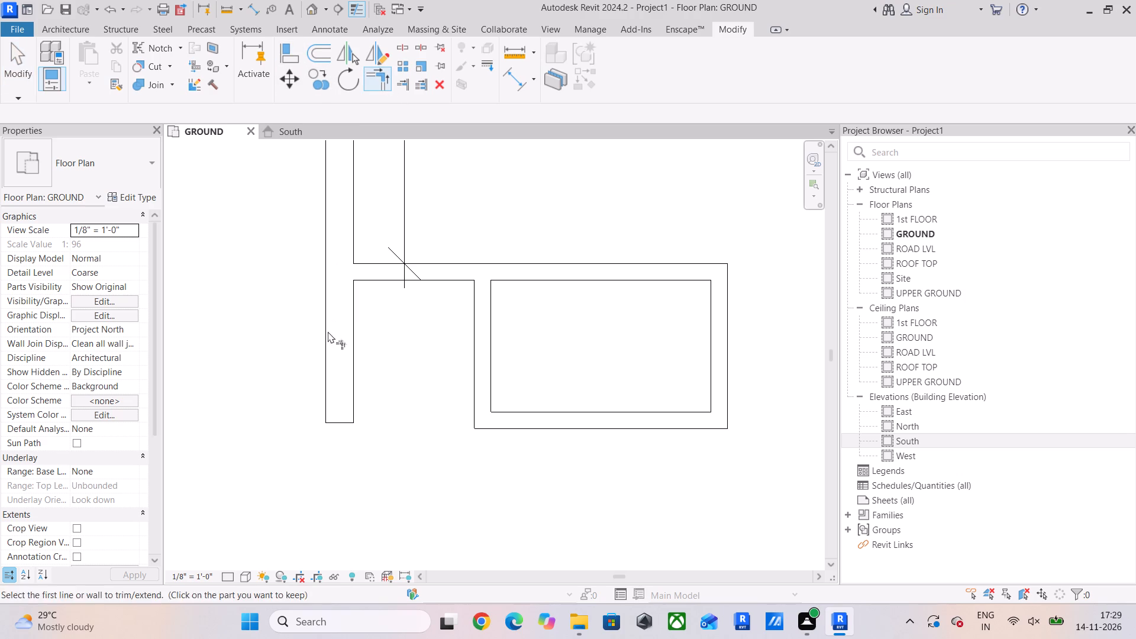
click(328, 331)
click(517, 418)
key(Escape)
Add aligned dimensions for the inner width and inner depth of the larger small room, east of the 5" partition.
scroll(380, 461, down, 4)
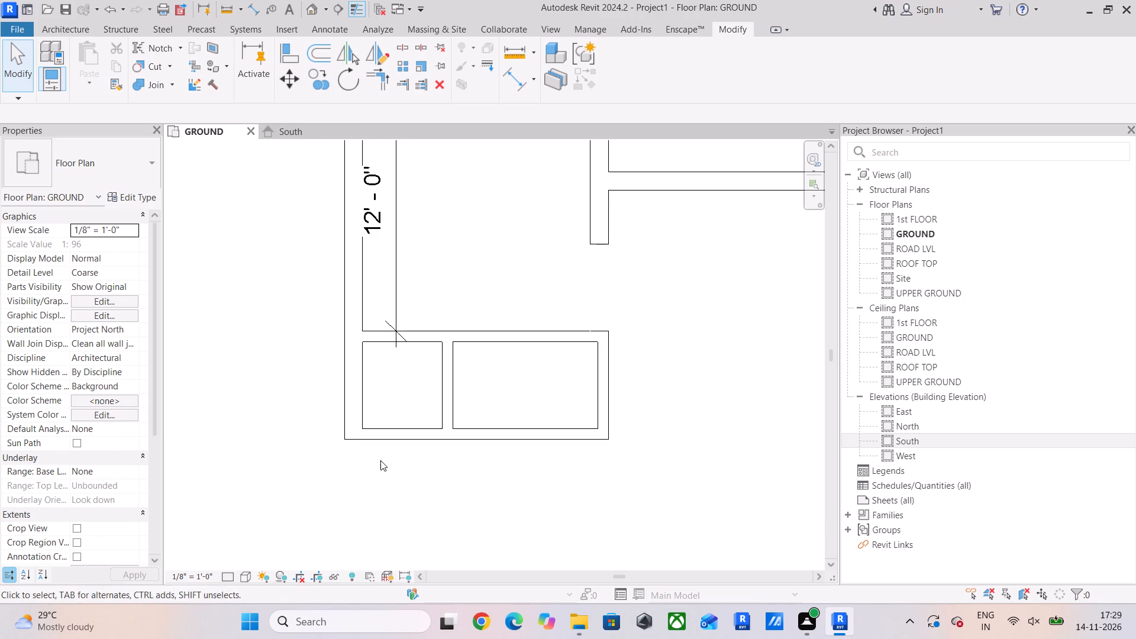
middle_drag(381, 457, 379, 412)
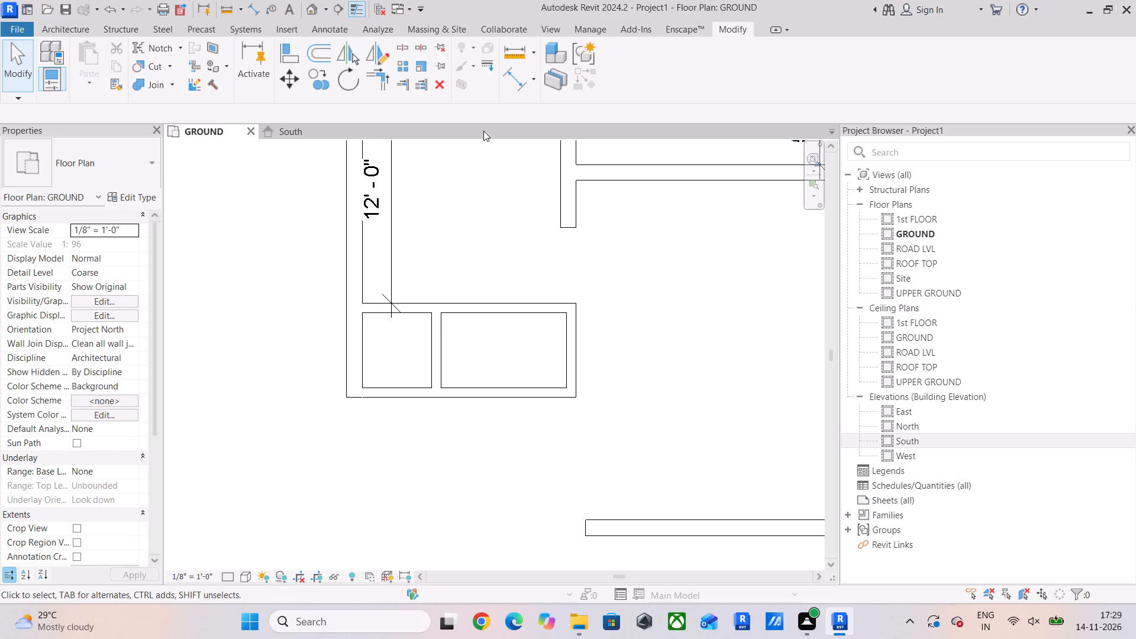
click(522, 81)
scroll(401, 380, up, 4)
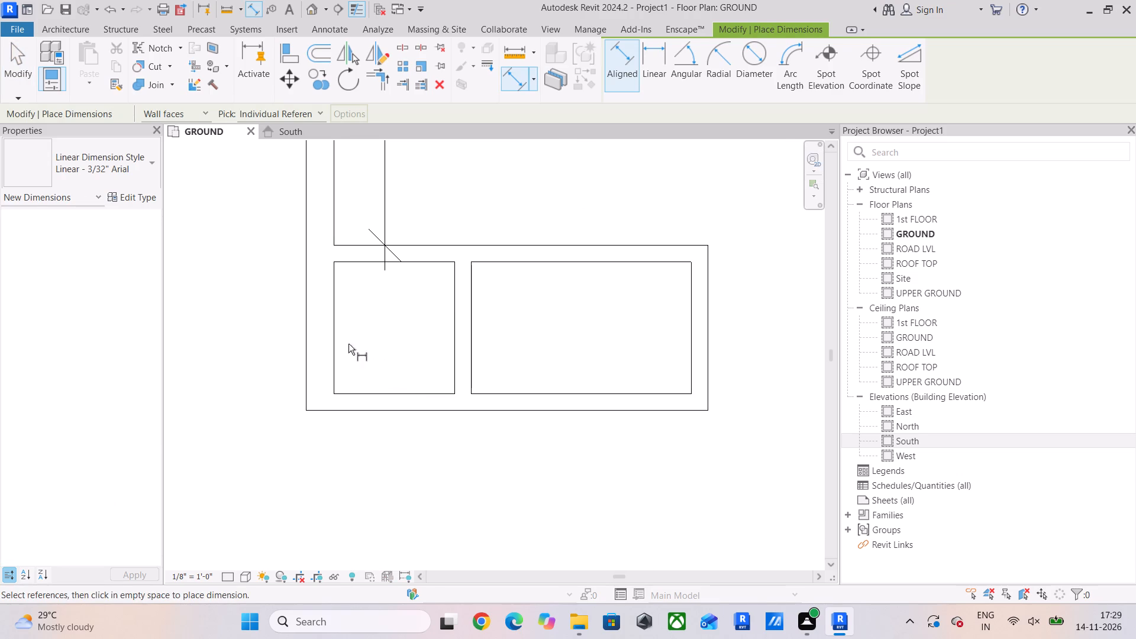
click(476, 330)
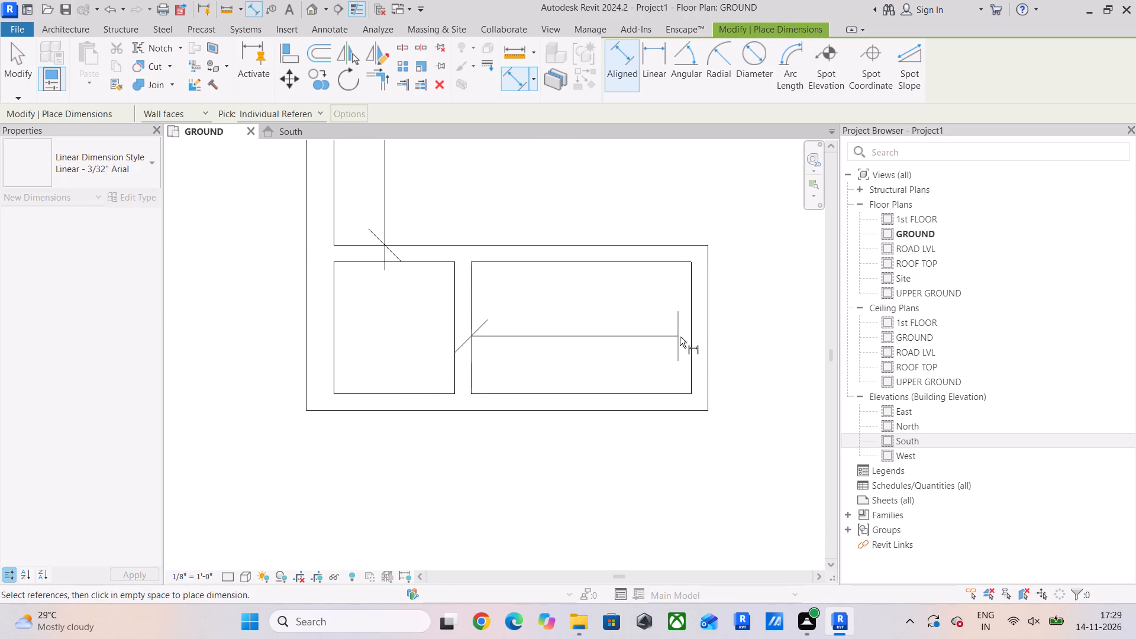
click(689, 341)
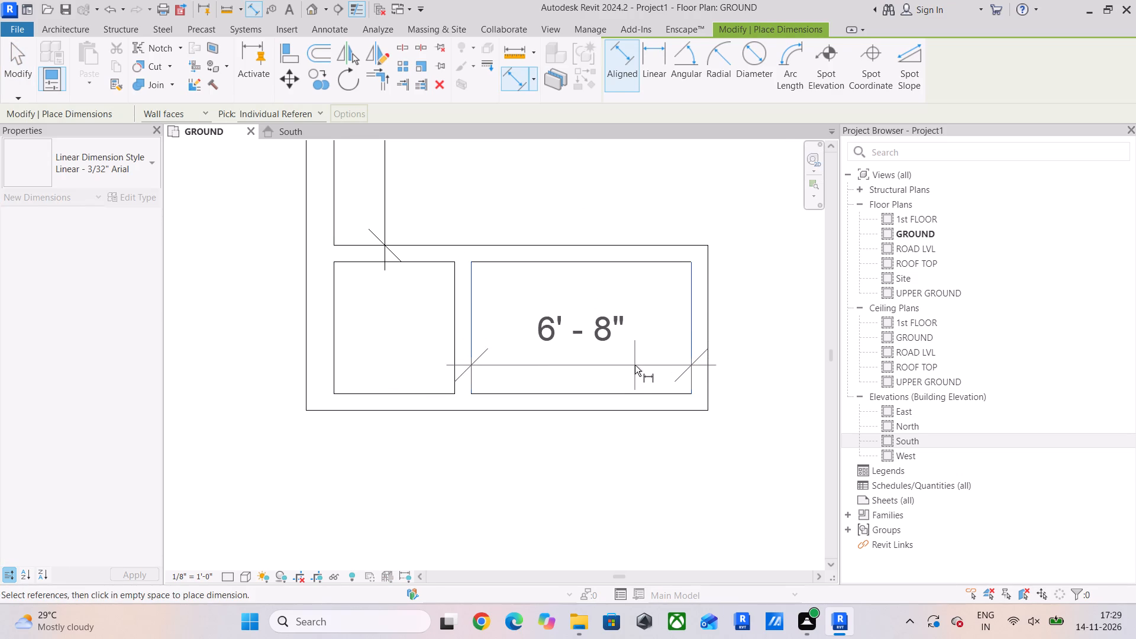
click(635, 365)
click(657, 266)
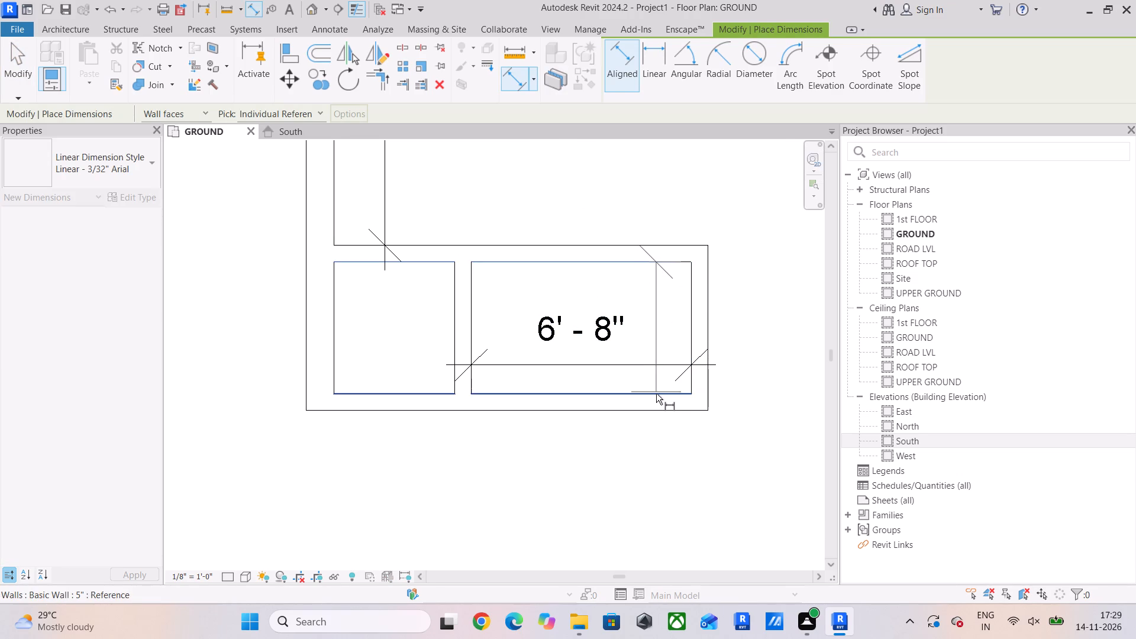
click(656, 393)
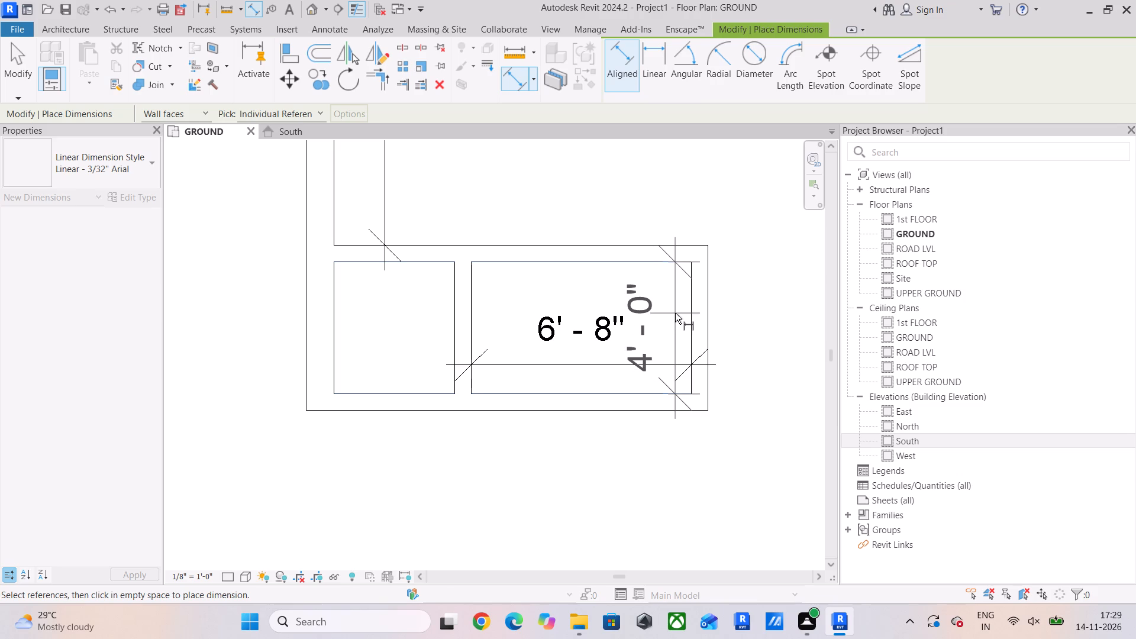
click(675, 313)
key(Escape)
key(Escape)
key(Escape)
Move the 5" partition by setting the larger small room's inner east-west dimension to 7' 2".
click(473, 315)
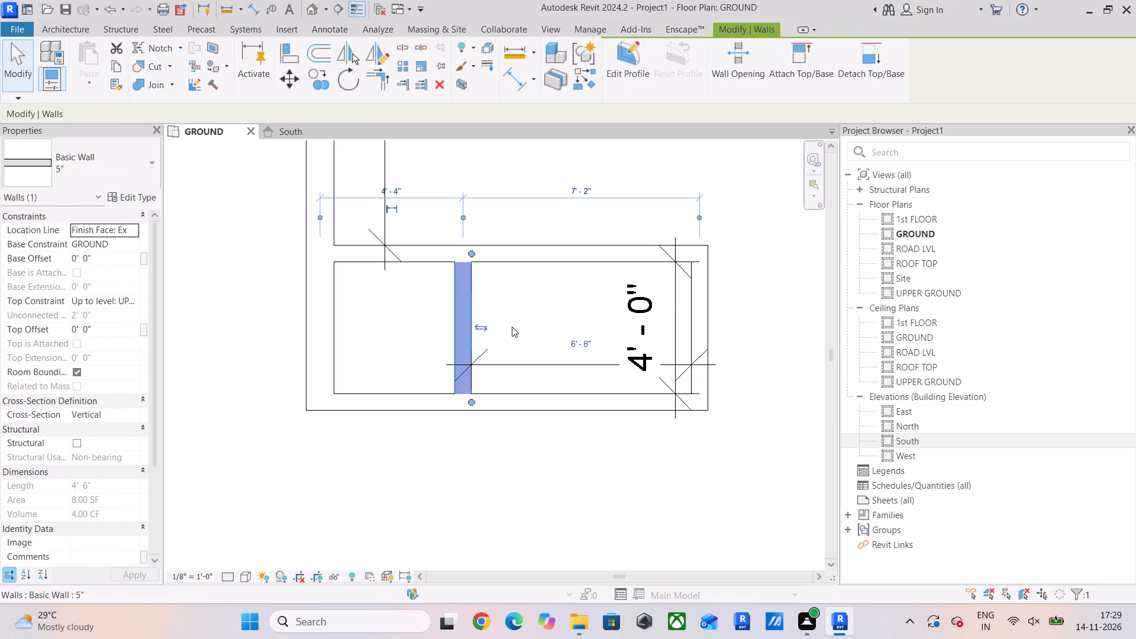
click(569, 340)
text(7')
text(2")
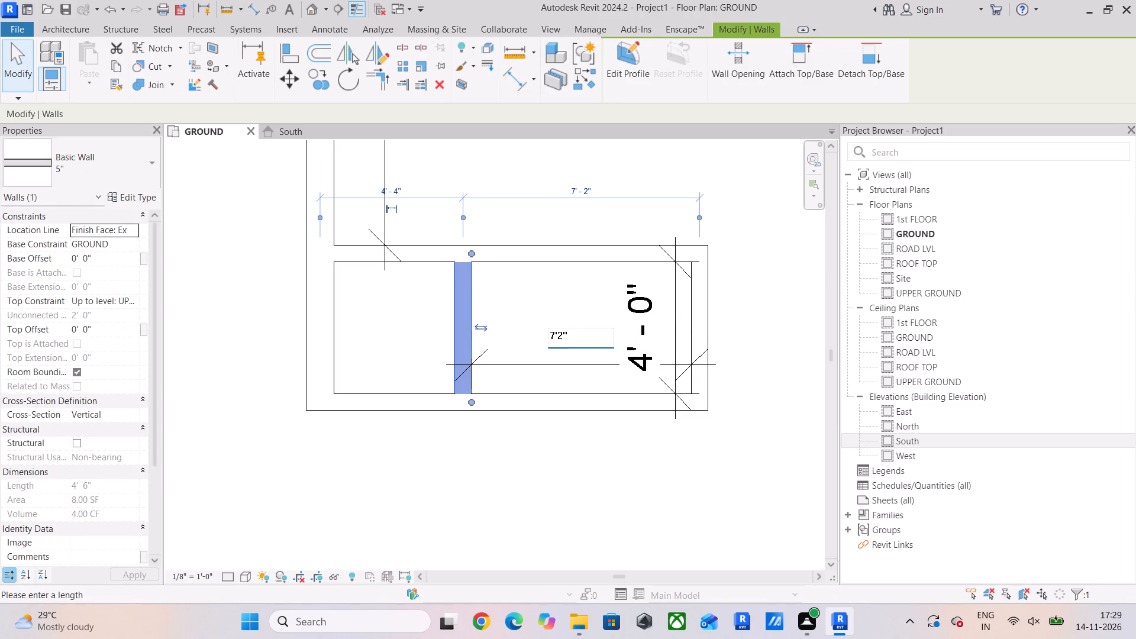
key(Return)
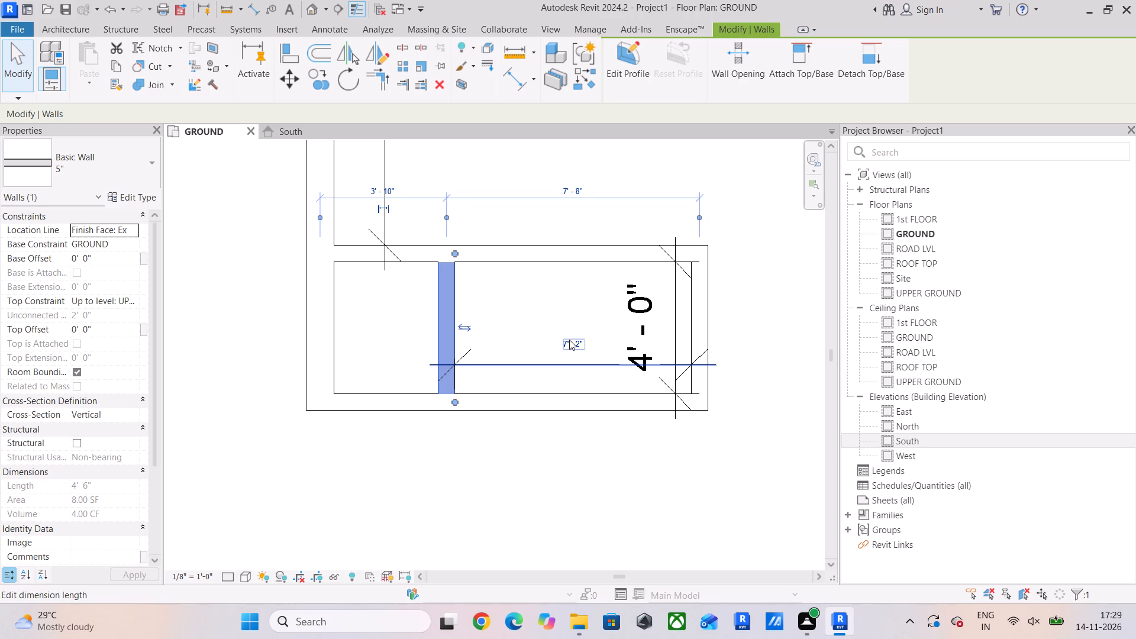
click(560, 475)
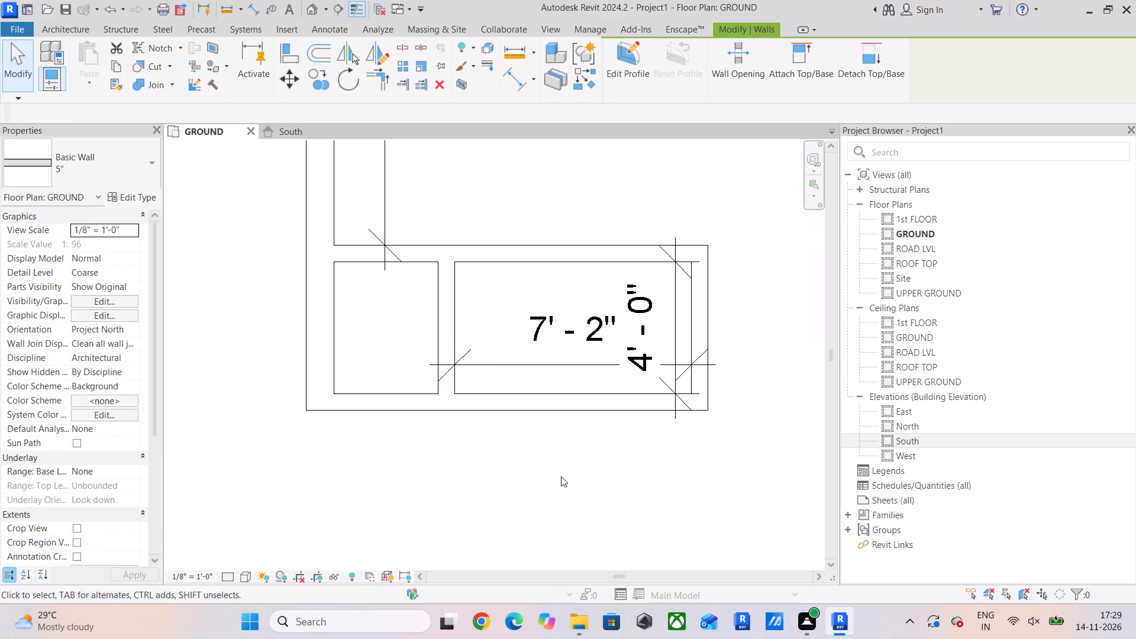
Extend the west side with a 9' type wall running 6' 9" south from the small rooms' southwest corner.
scroll(625, 457, down, 4)
middle_drag(630, 458, 534, 487)
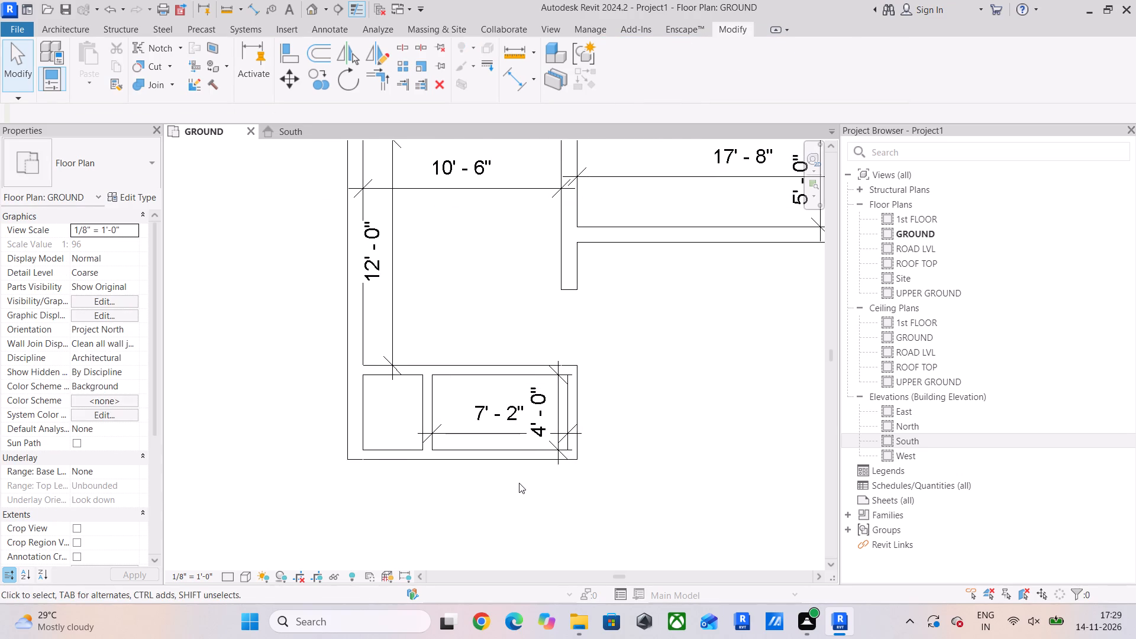
middle_drag(507, 473, 517, 396)
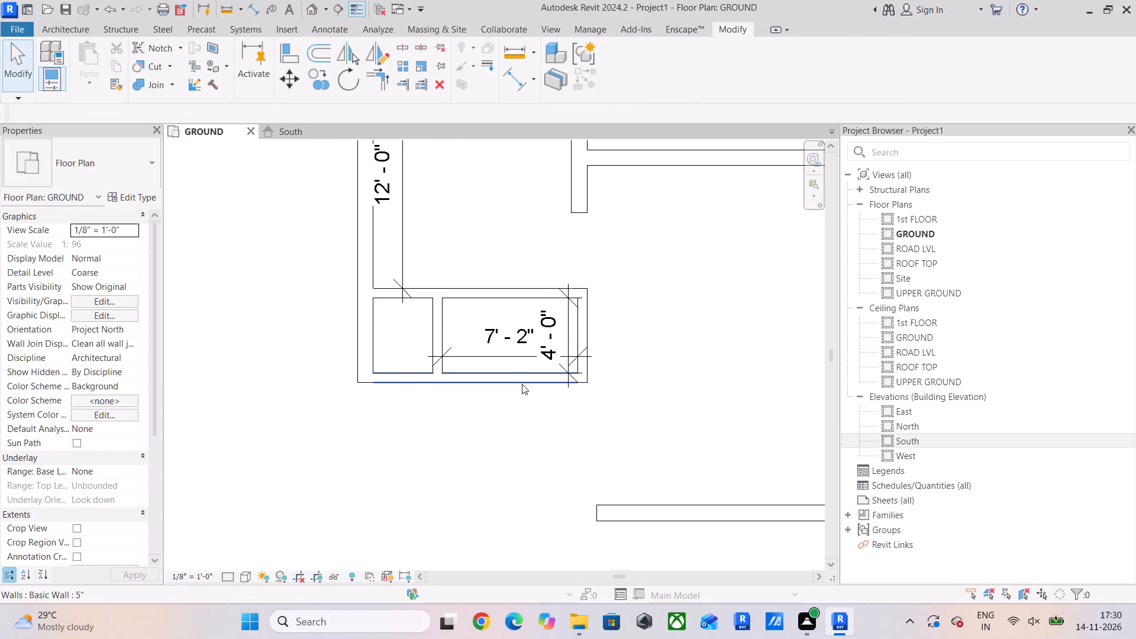
scroll(522, 384, down, 1)
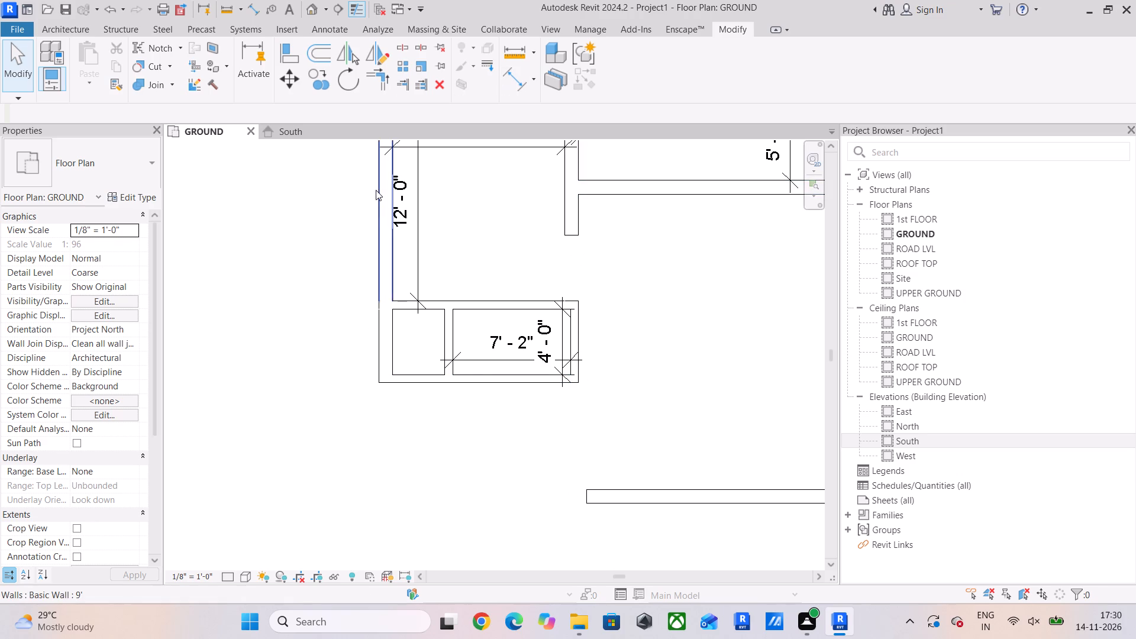
click(388, 353)
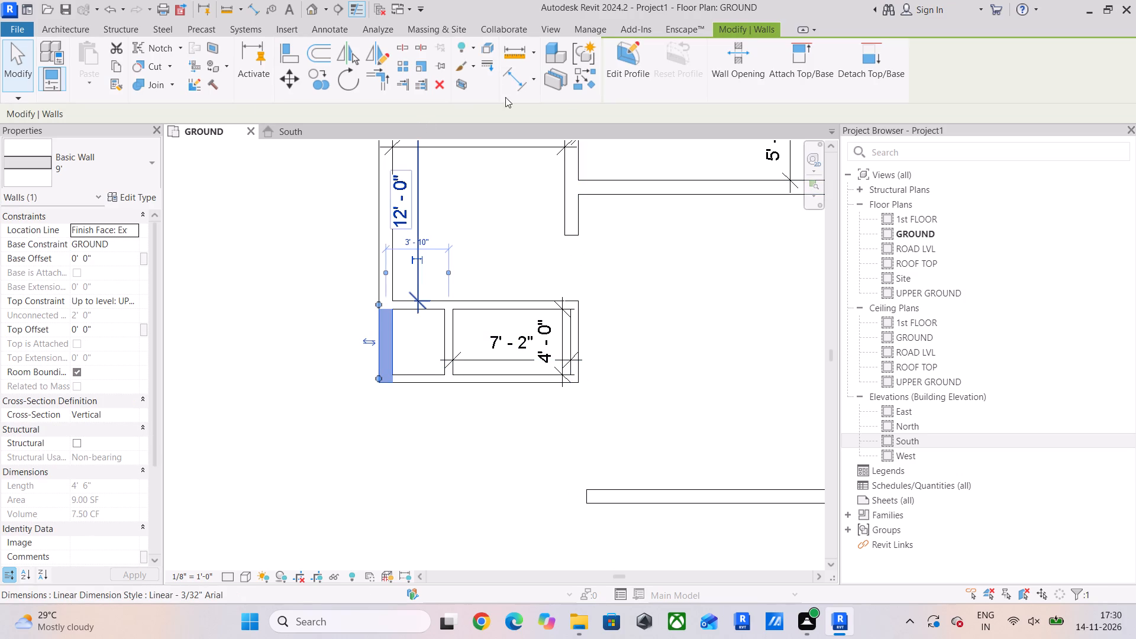
click(599, 78)
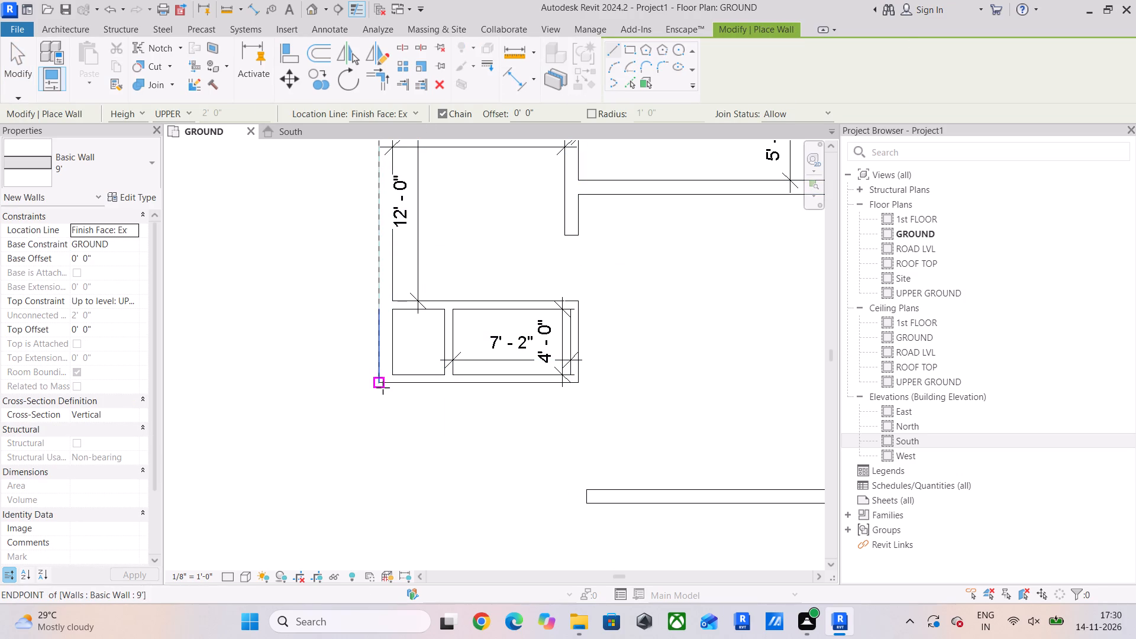
click(383, 388)
key(space)
text(6'9")
key(Return)
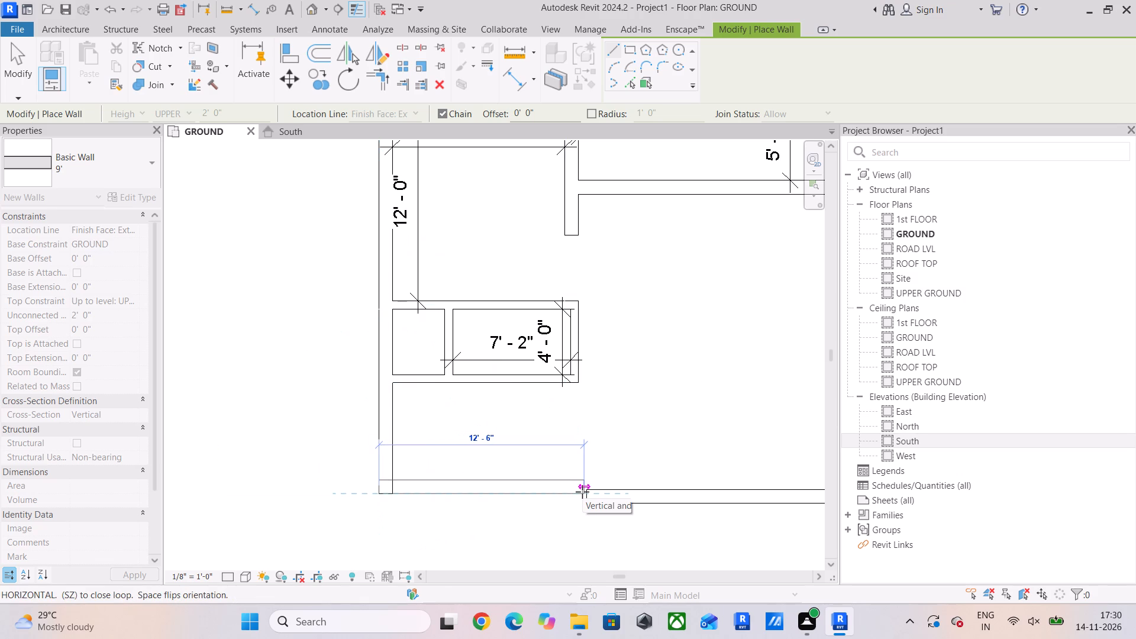
key(space)
scroll(583, 495, up, 4)
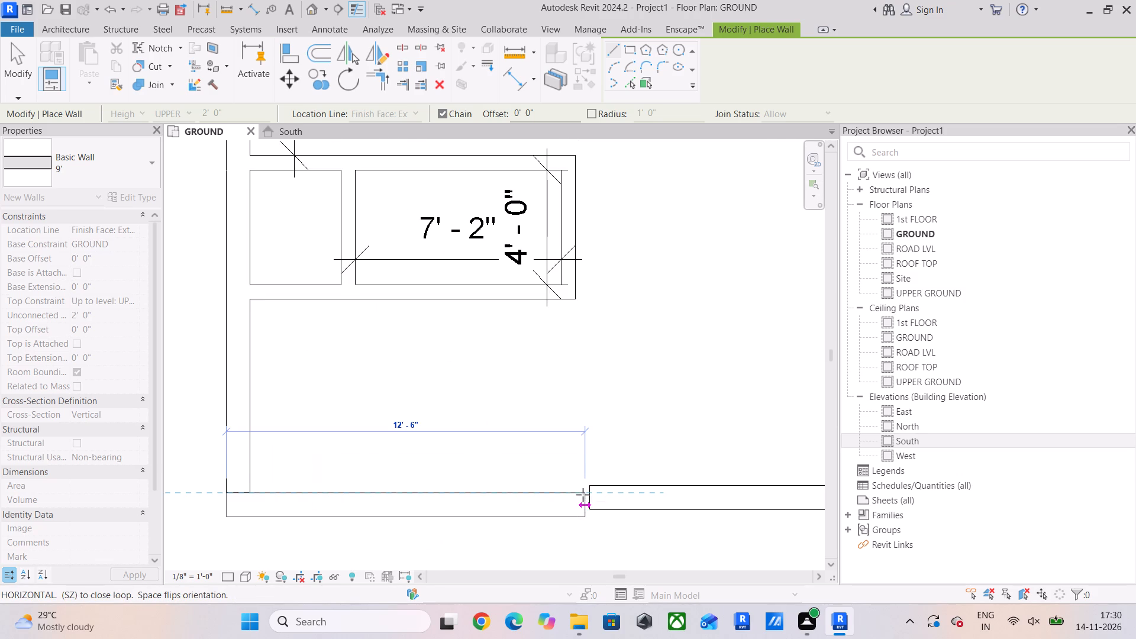
key(Escape)
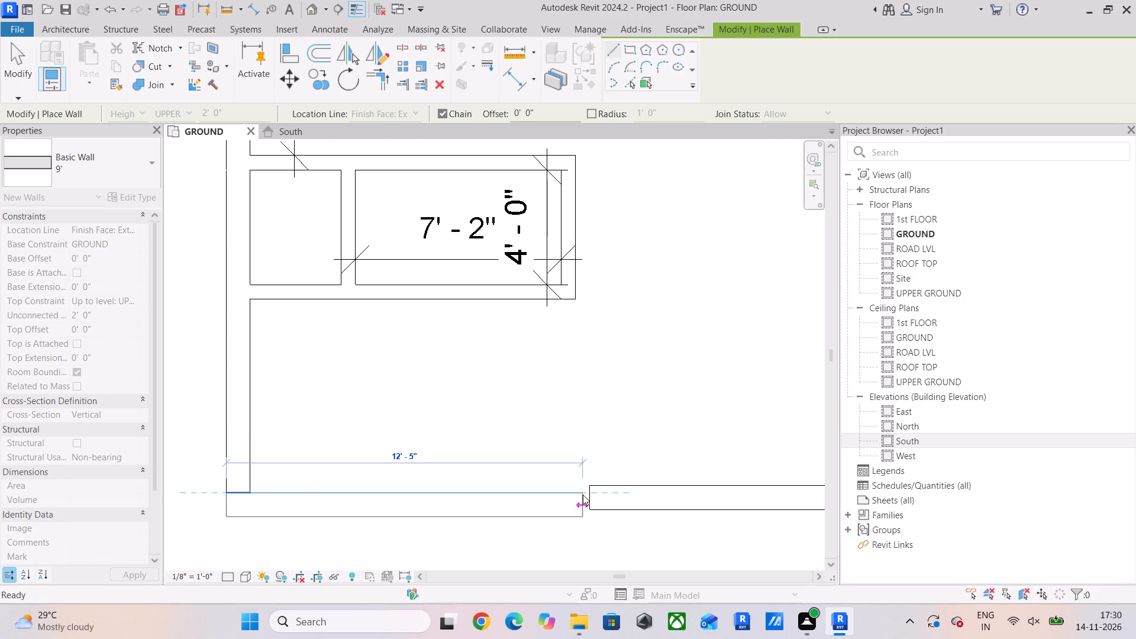
Draw a 5" type wall about 11' 4" long east from the new west wall's south end, in line with the small rooms' east face.
click(114, 164)
scroll(95, 325, up, 4)
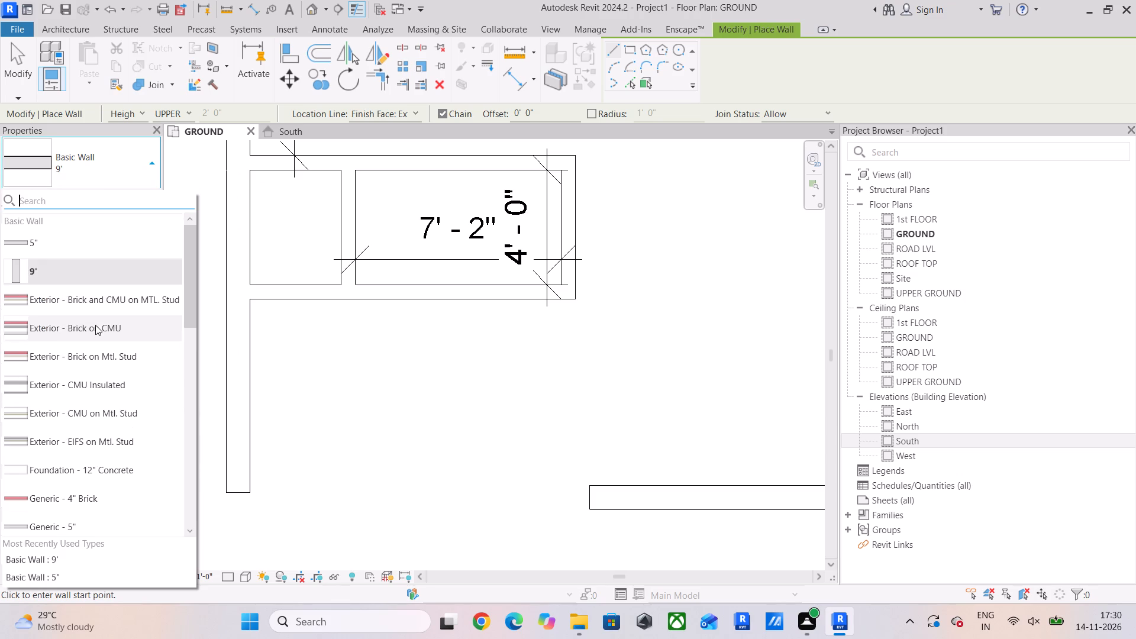
click(92, 248)
click(250, 495)
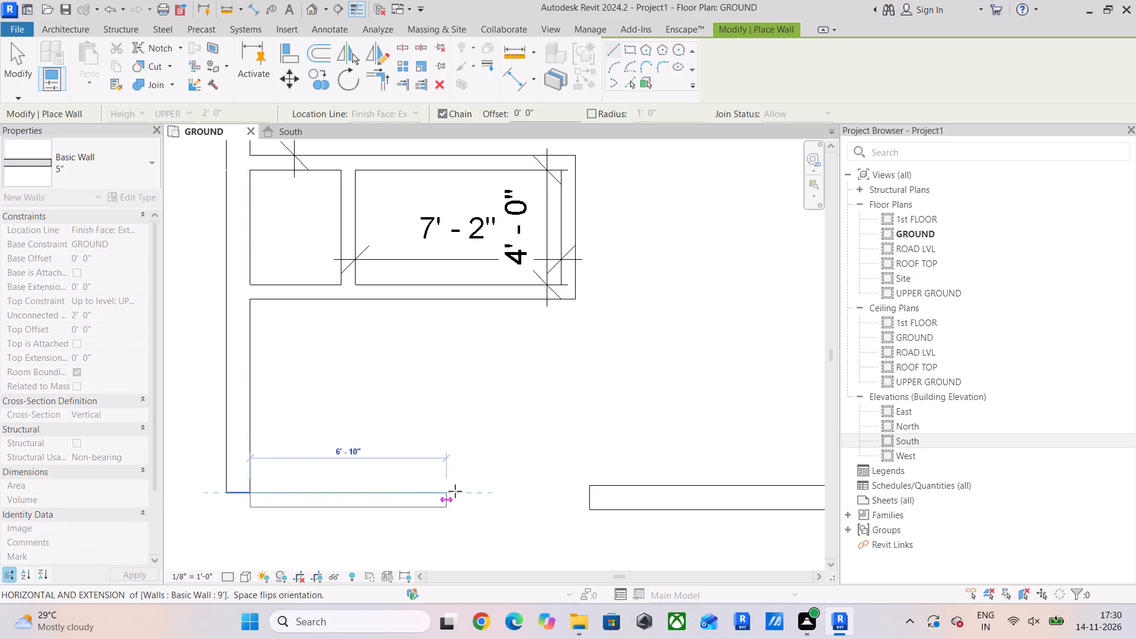
scroll(592, 494, up, 5)
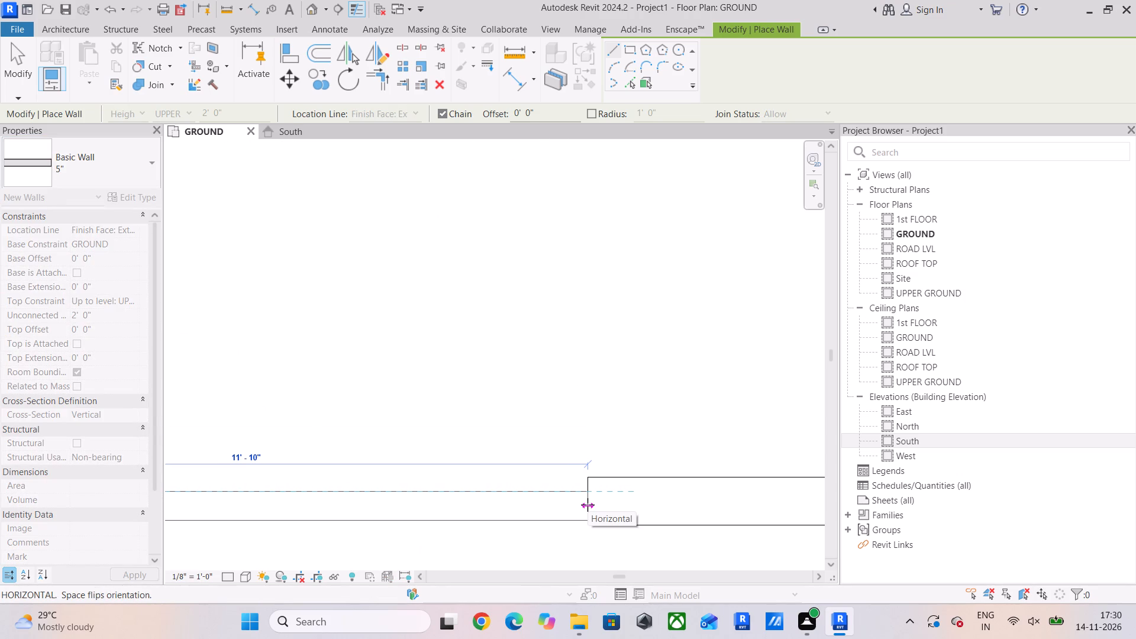
scroll(525, 495, down, 6)
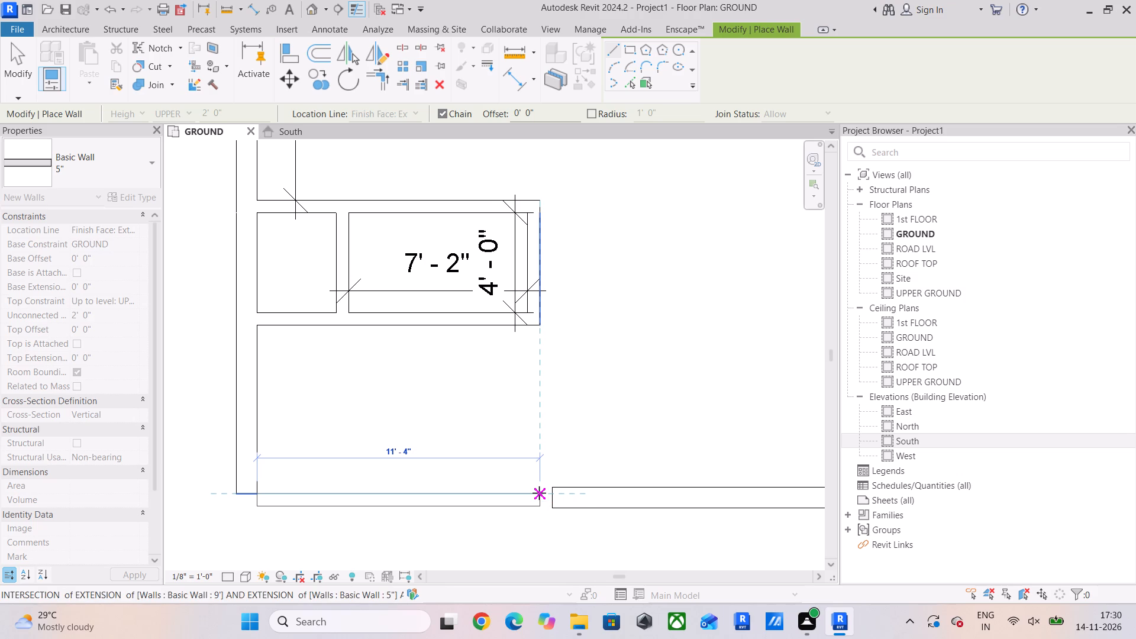
click(539, 493)
middle_drag(538, 493, 550, 439)
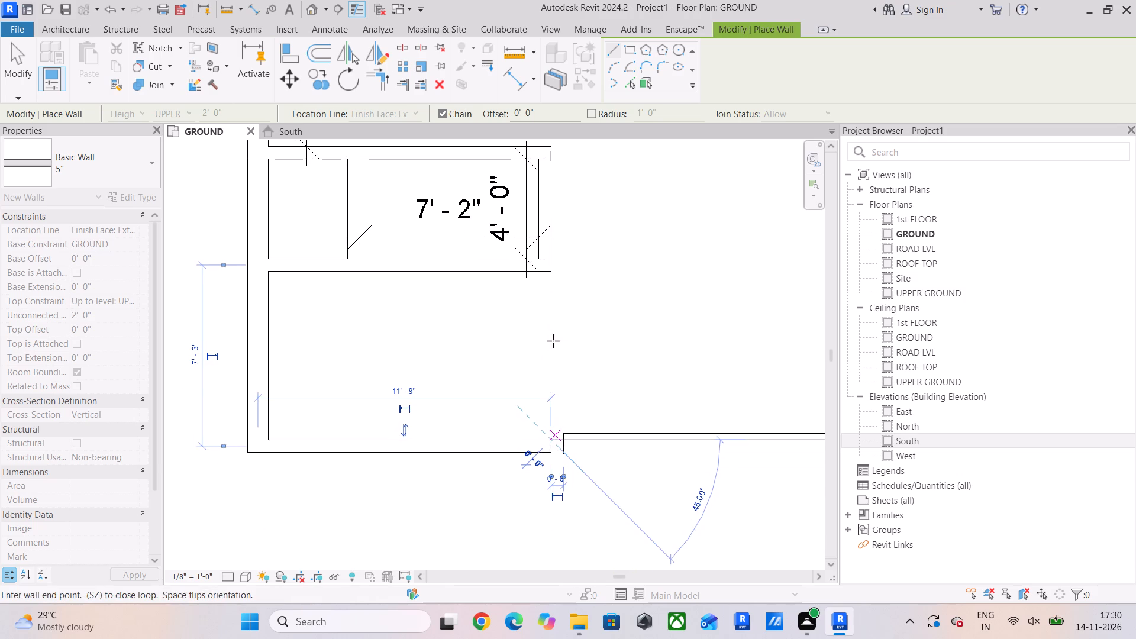
key(space)
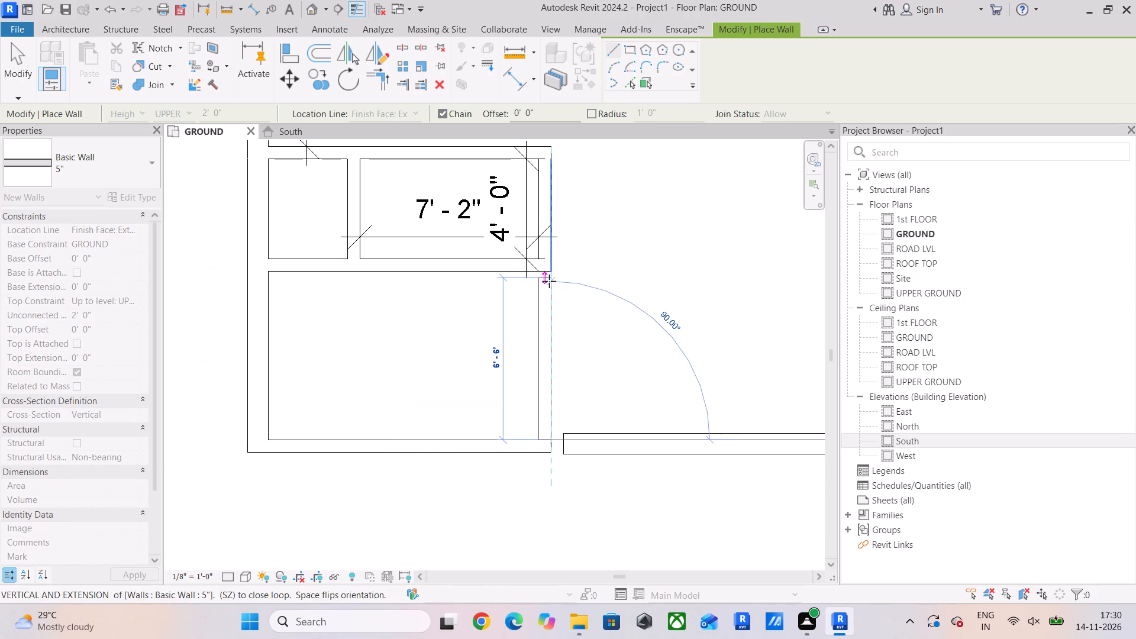
key(Escape)
scroll(545, 367, down, 3)
middle_drag(545, 368, 557, 337)
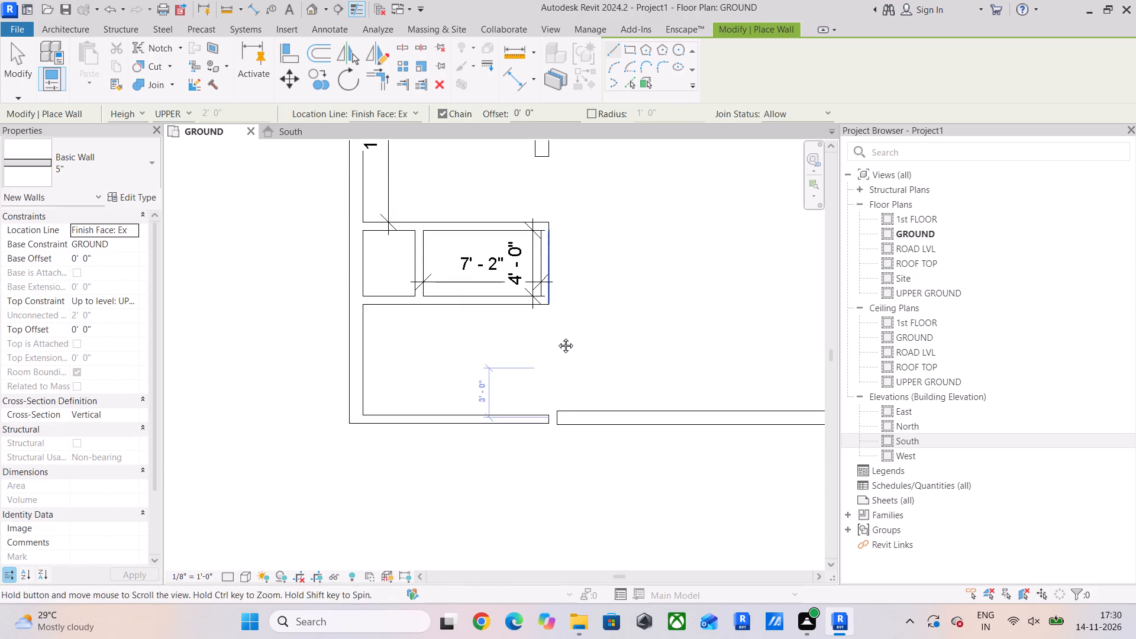
middle_drag(557, 337, 588, 208)
middle_drag(590, 297, 573, 328)
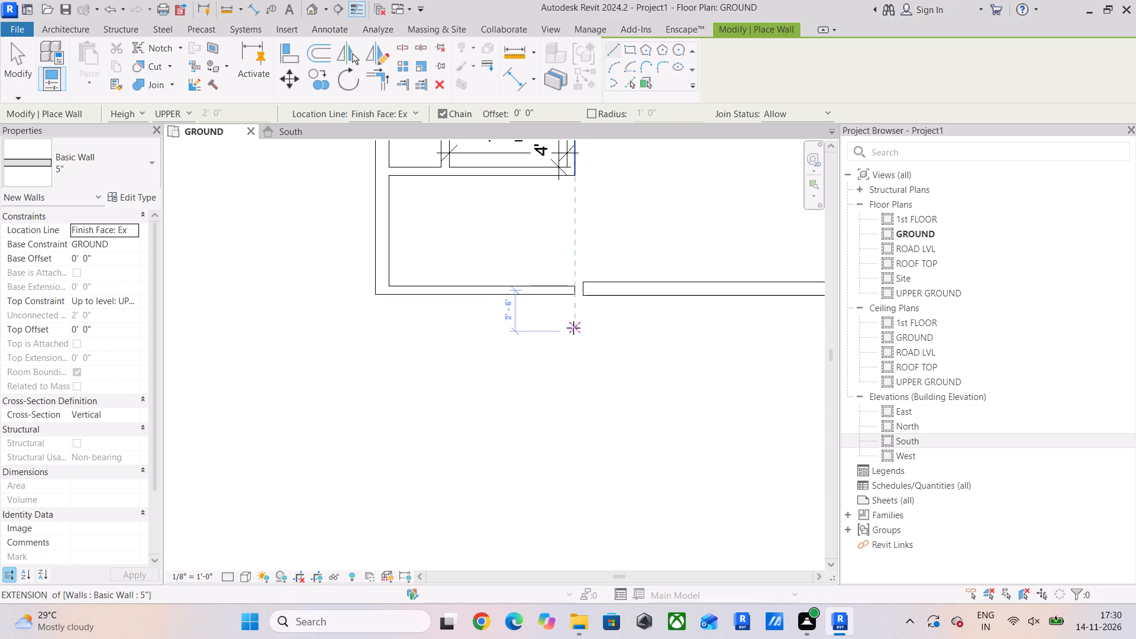
middle_drag(579, 356, 545, 356)
key(Escape)
key(Escape)
key(Escape)
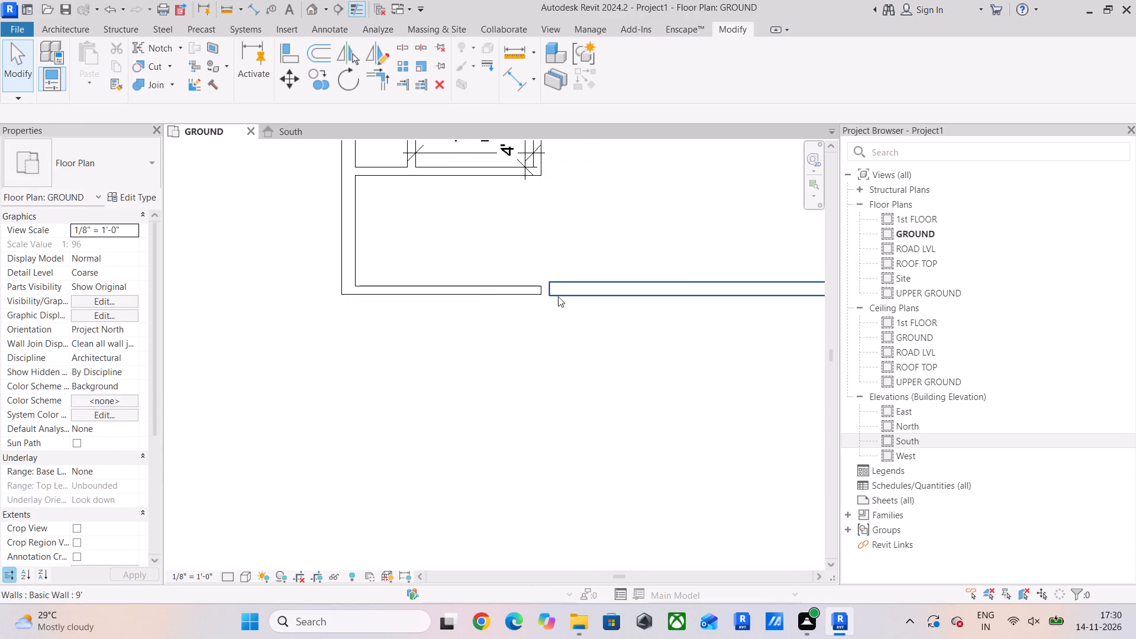
Draw a 9' type wall 10' south from the outer southwest corner, continuing the line of the west wall.
click(567, 291)
scroll(457, 330, down, 4)
click(395, 283)
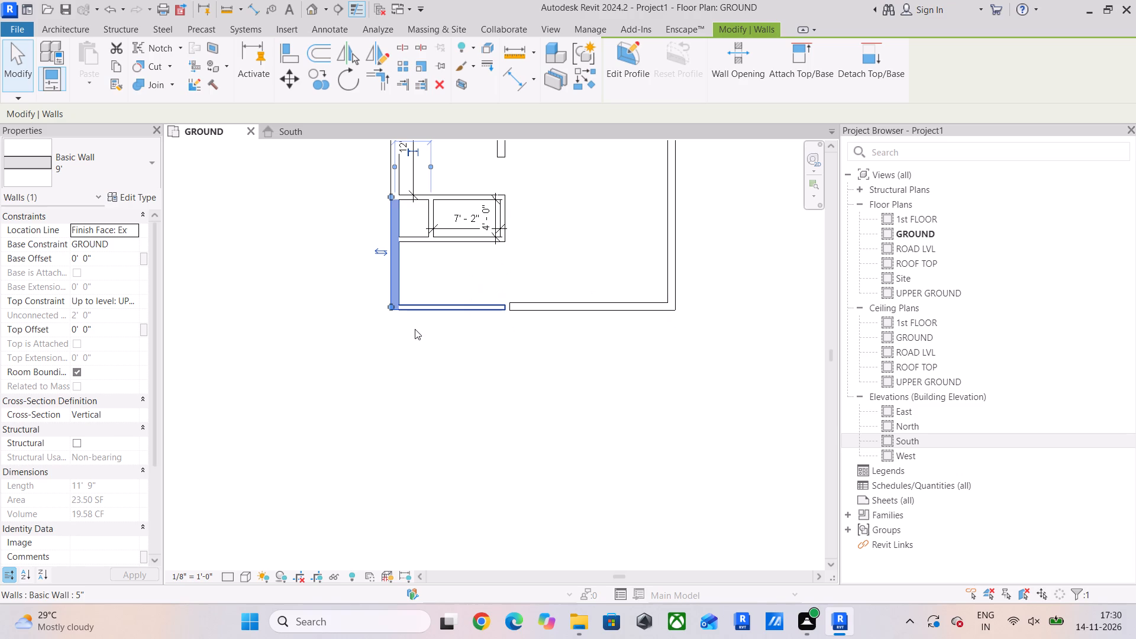
click(575, 82)
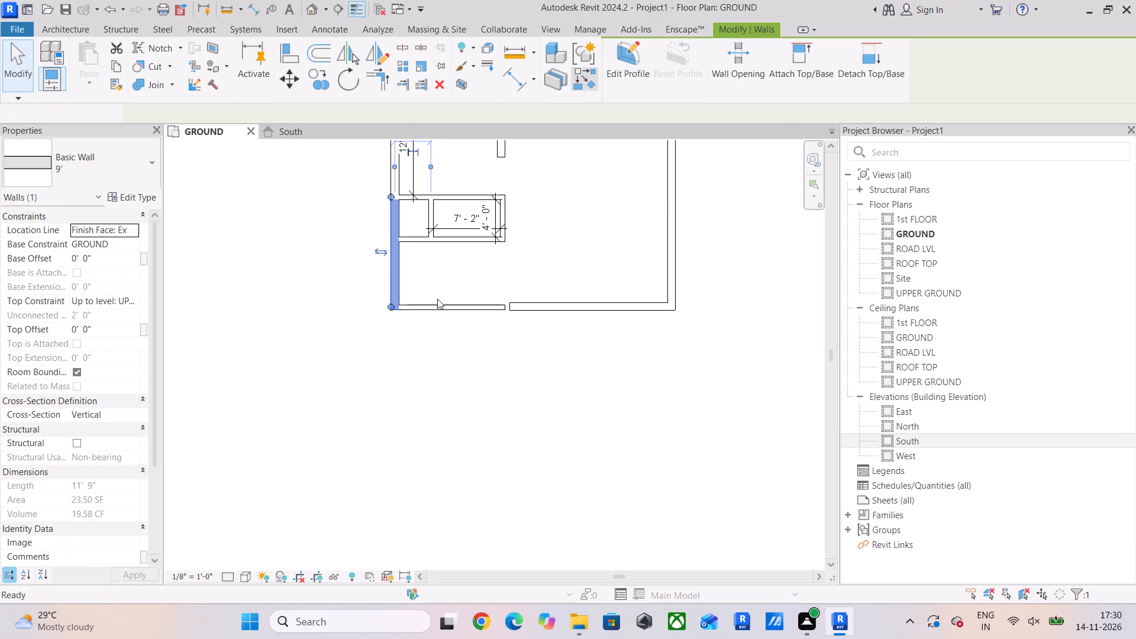
click(389, 312)
key(space)
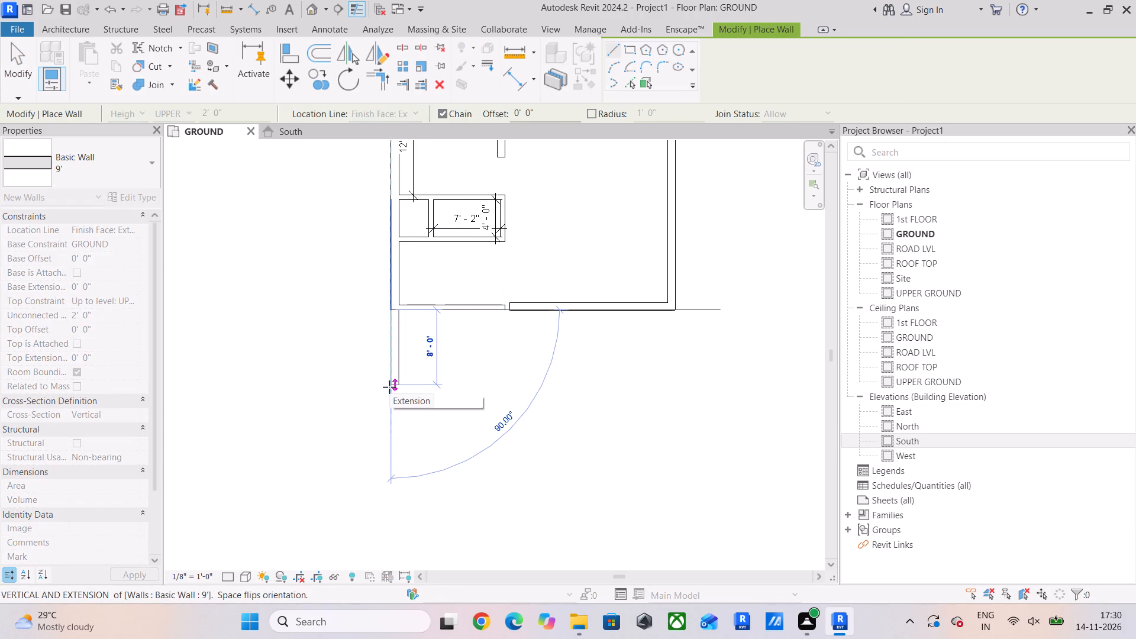
text(10')
key(Return)
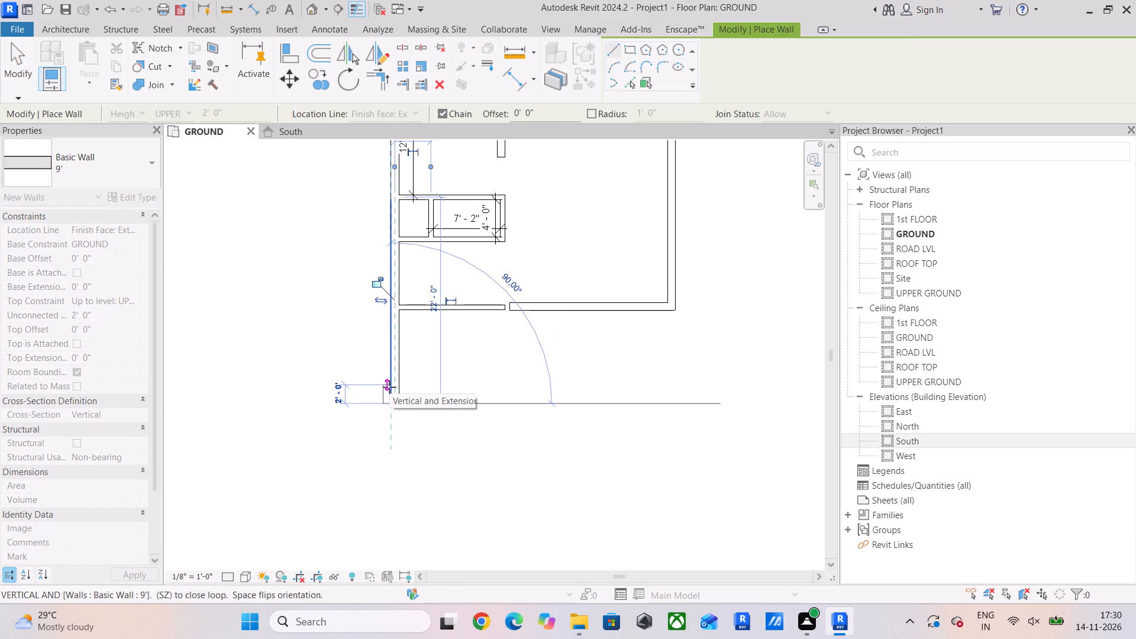
key(Escape)
Draw a 14' 4" long 9' type wall east from the west wall's south end and close it northward against the large room's south wall.
click(404, 406)
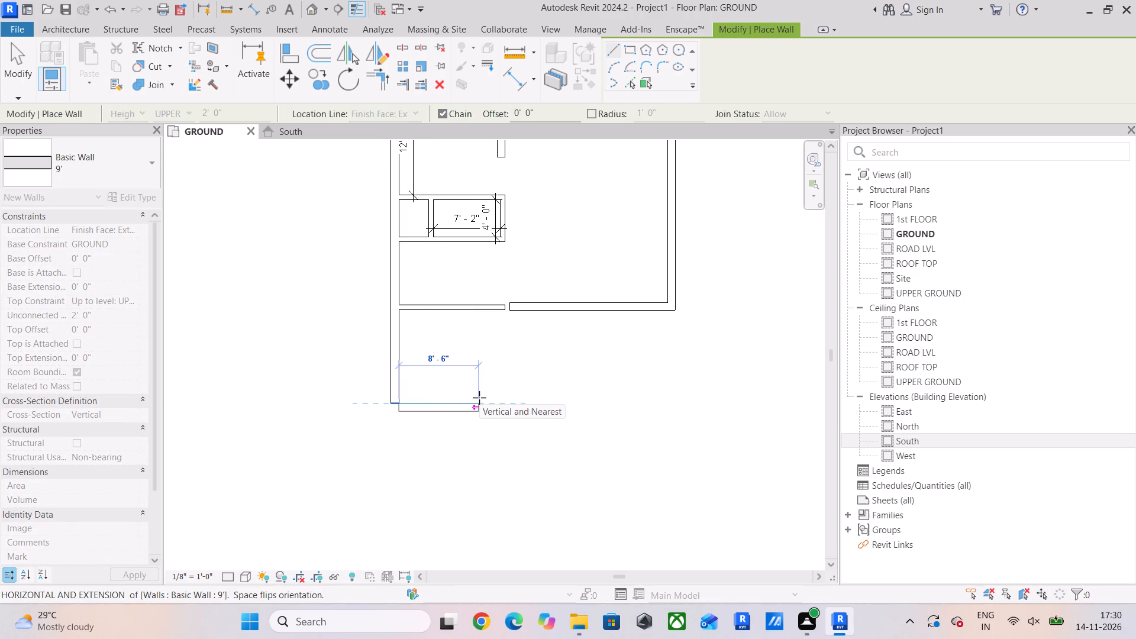
text(14'4")
key(Return)
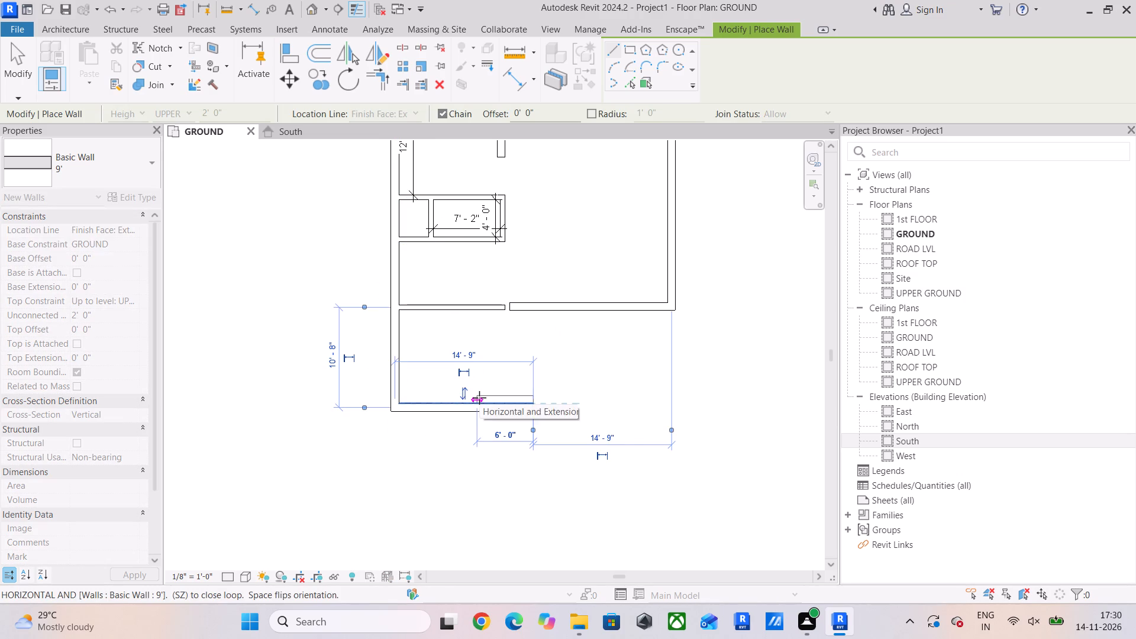
scroll(528, 314, up, 4)
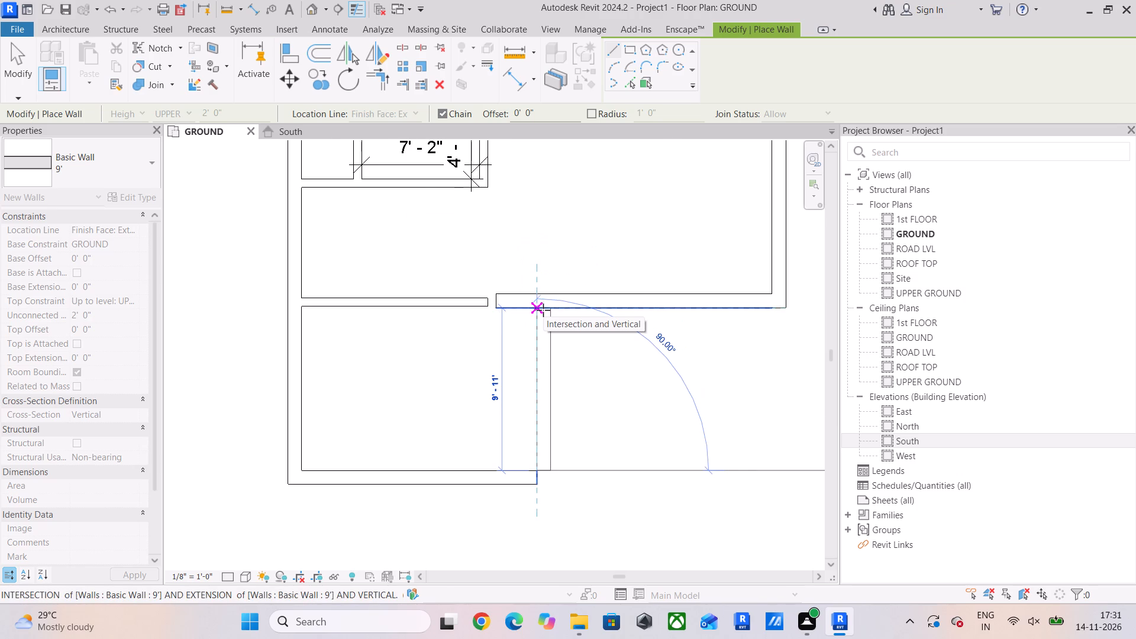
scroll(543, 310, down, 2)
middle_drag(543, 310, 543, 316)
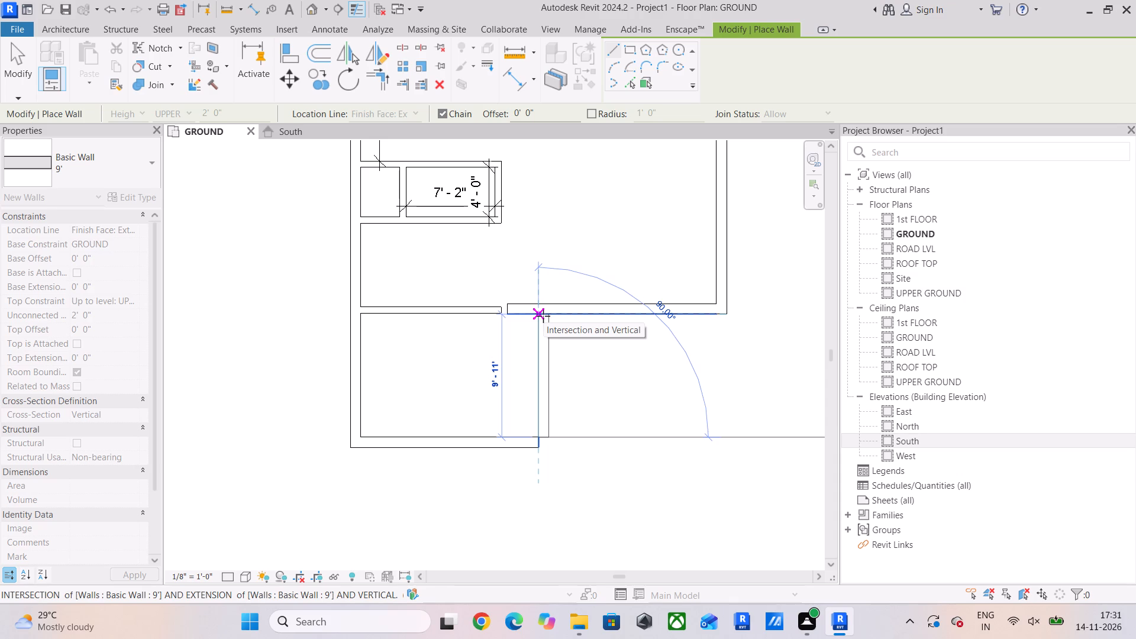
click(543, 316)
key(Escape)
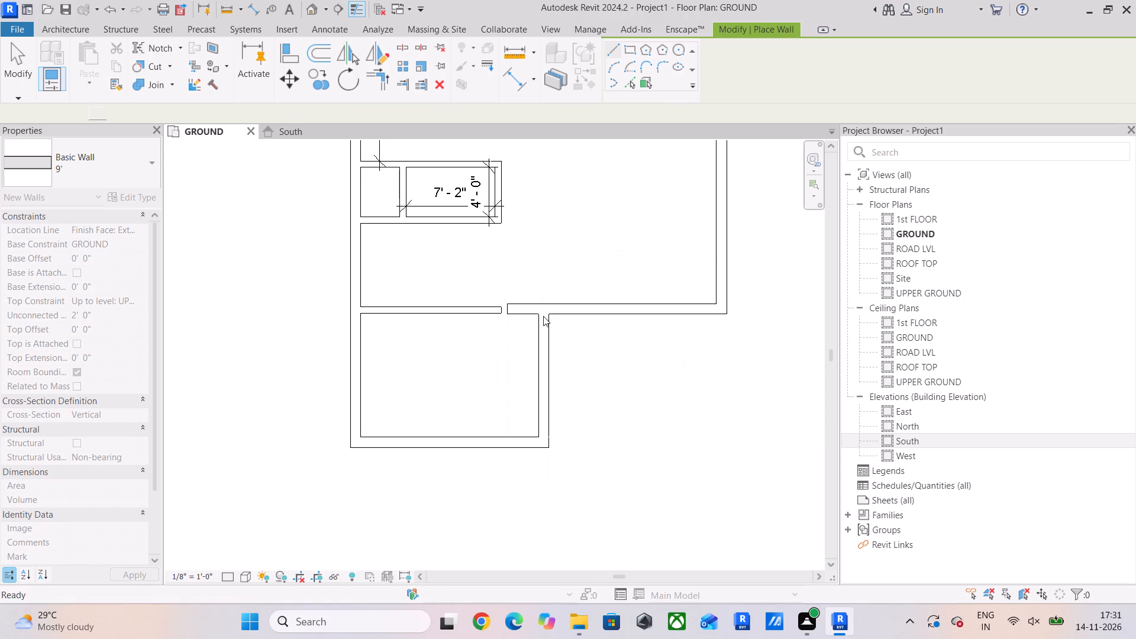
key(Escape)
key(Escape)
Add an aligned dimension for the inner north-south depth of the space between the small rooms and the new 5" wall.
click(524, 84)
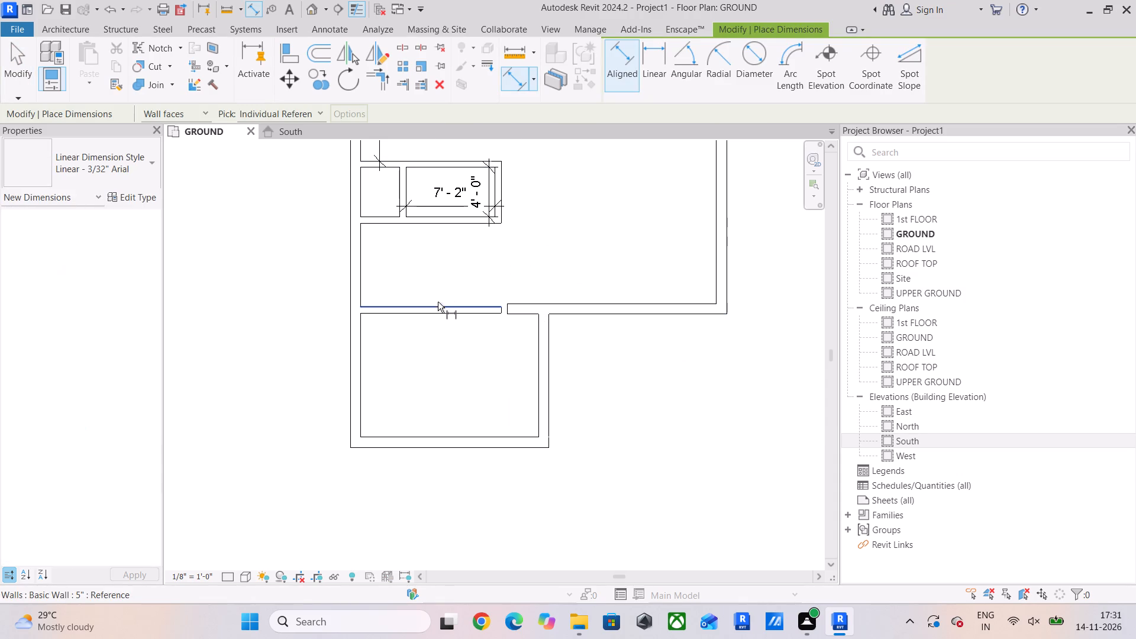
click(438, 302)
click(451, 227)
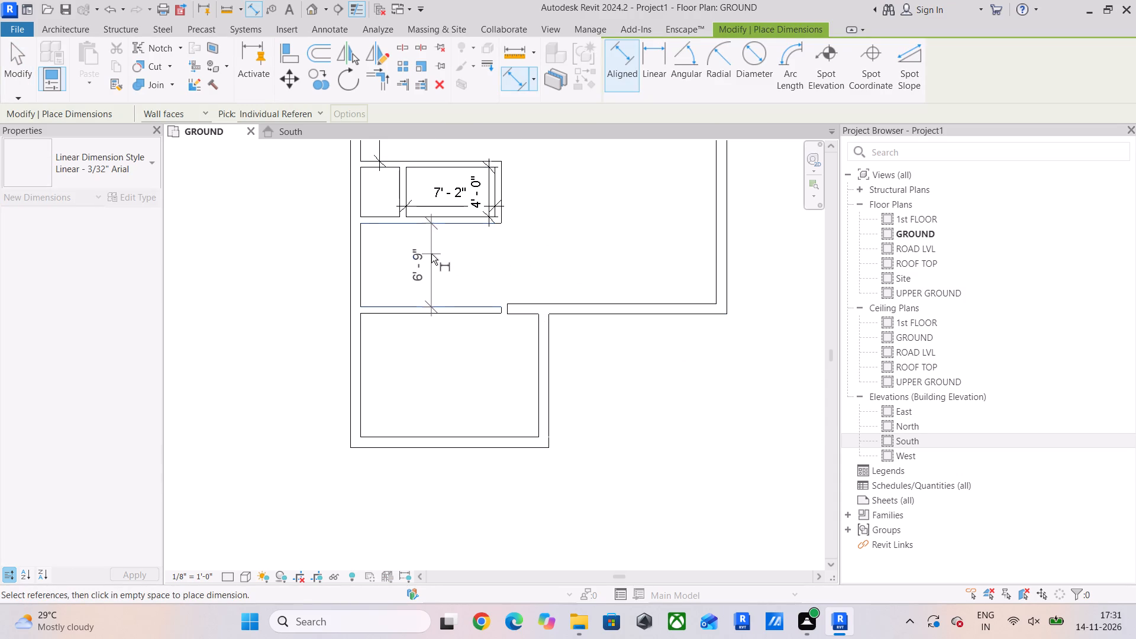
click(431, 254)
Add aligned dimensions for the inner depth and inner width of the new southernmost room.
click(463, 315)
click(472, 437)
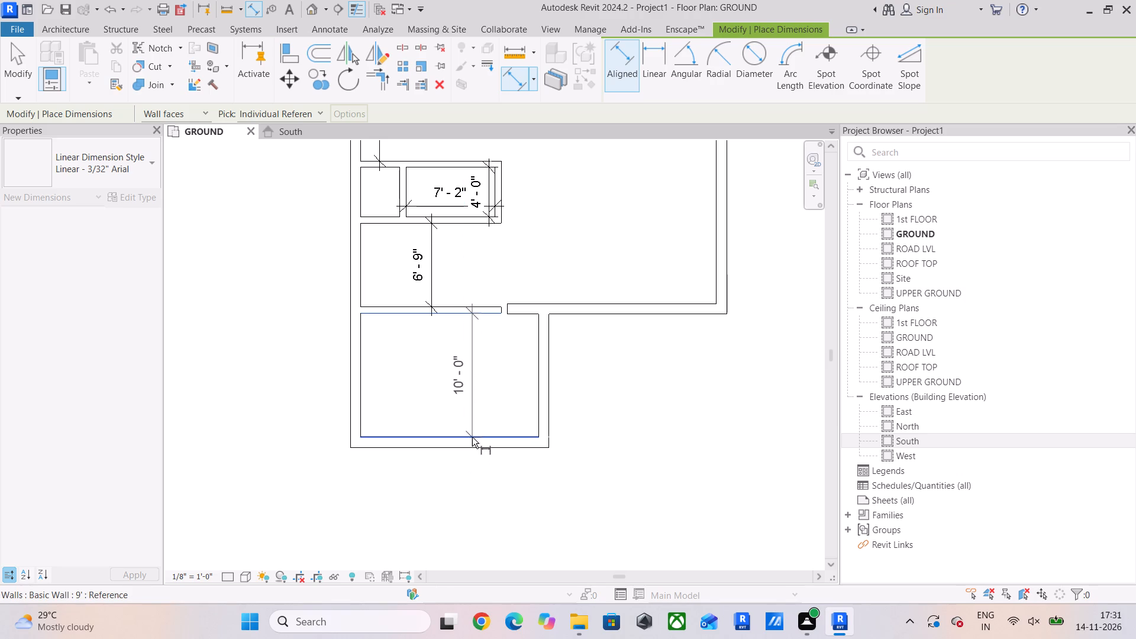
click(472, 406)
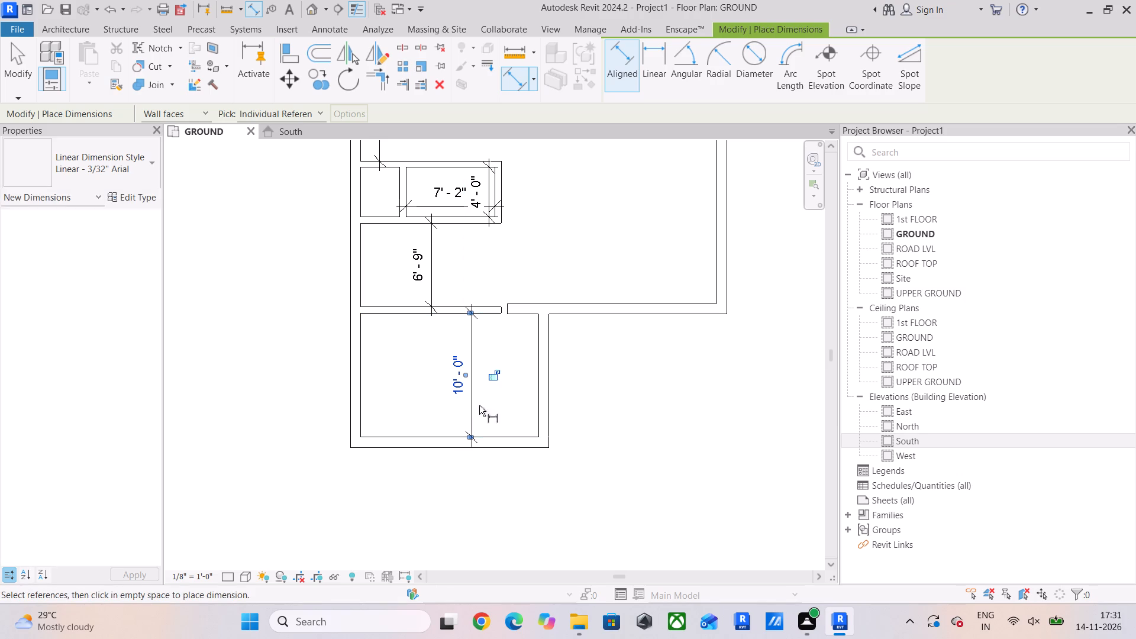
click(366, 367)
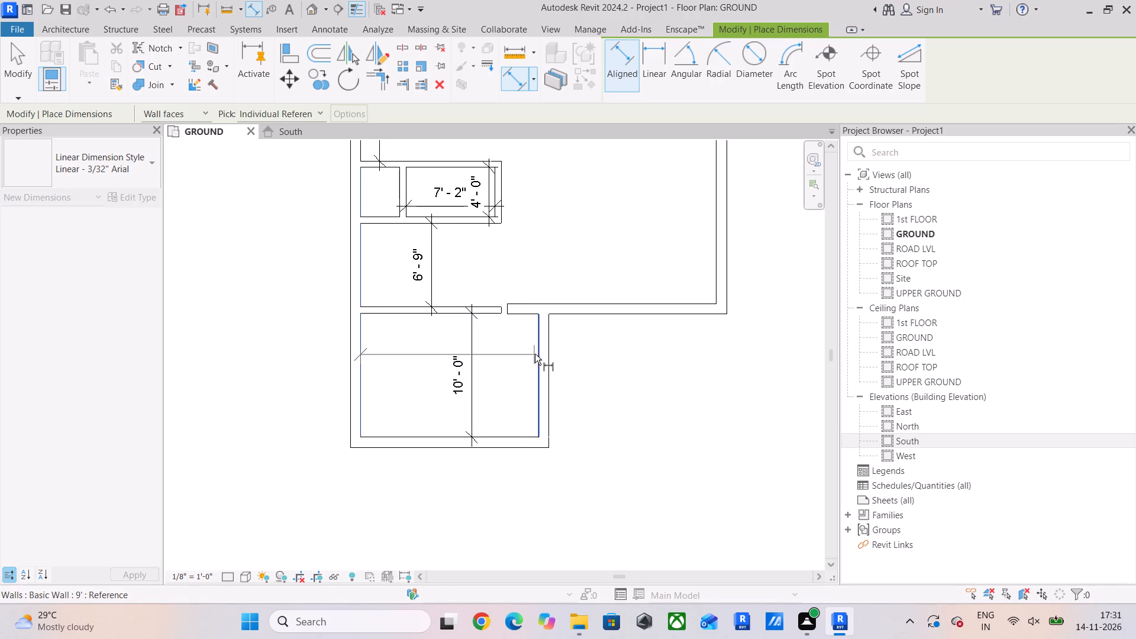
click(535, 354)
click(515, 344)
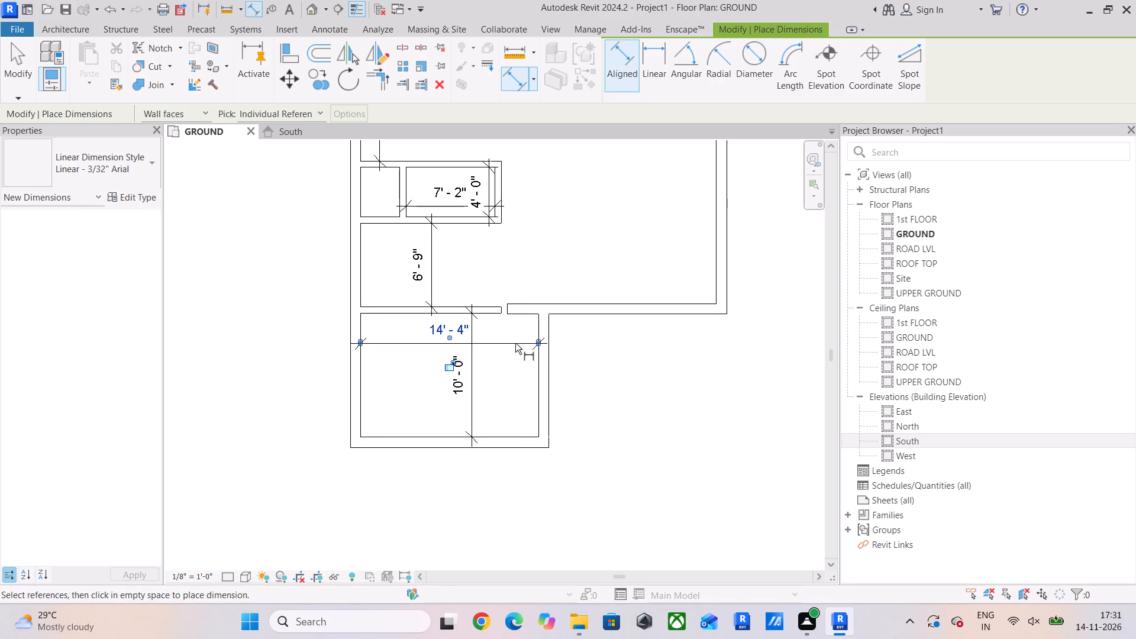
Add an aligned dimension from the small rooms' outer east face to the large room's inner east wall face.
scroll(511, 306, up, 3)
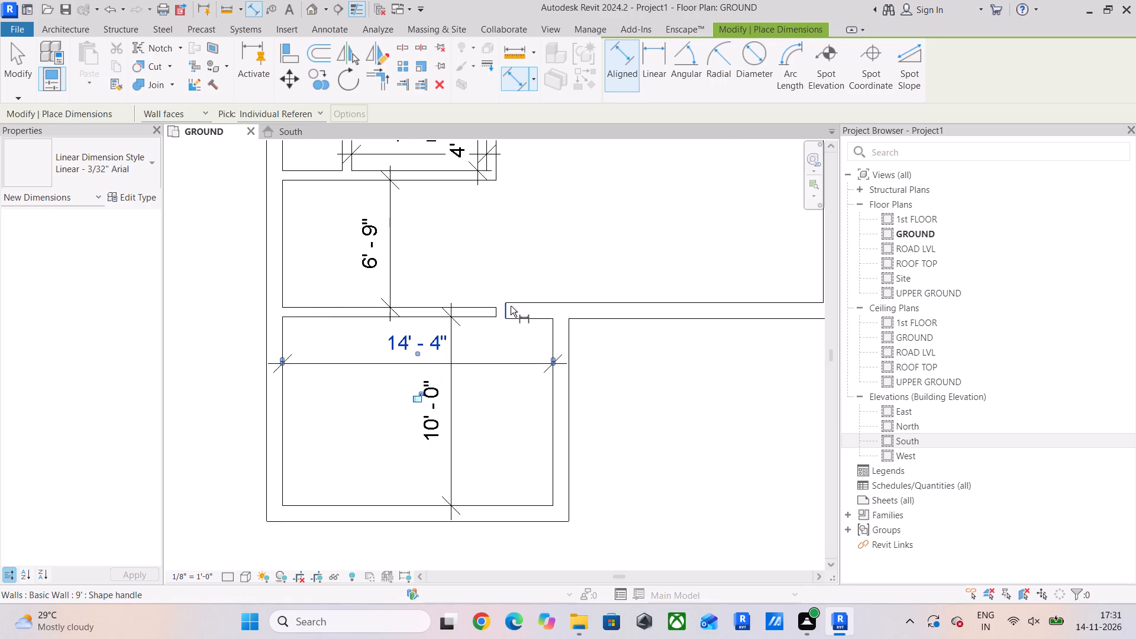
middle_drag(511, 306, 473, 405)
click(463, 226)
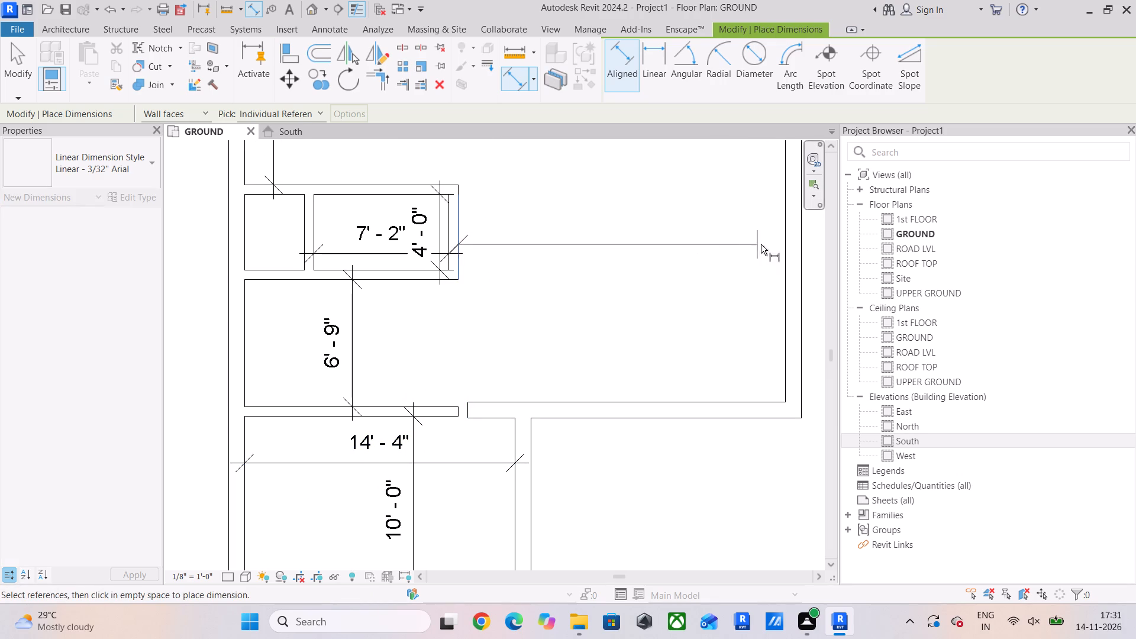
click(785, 246)
click(695, 296)
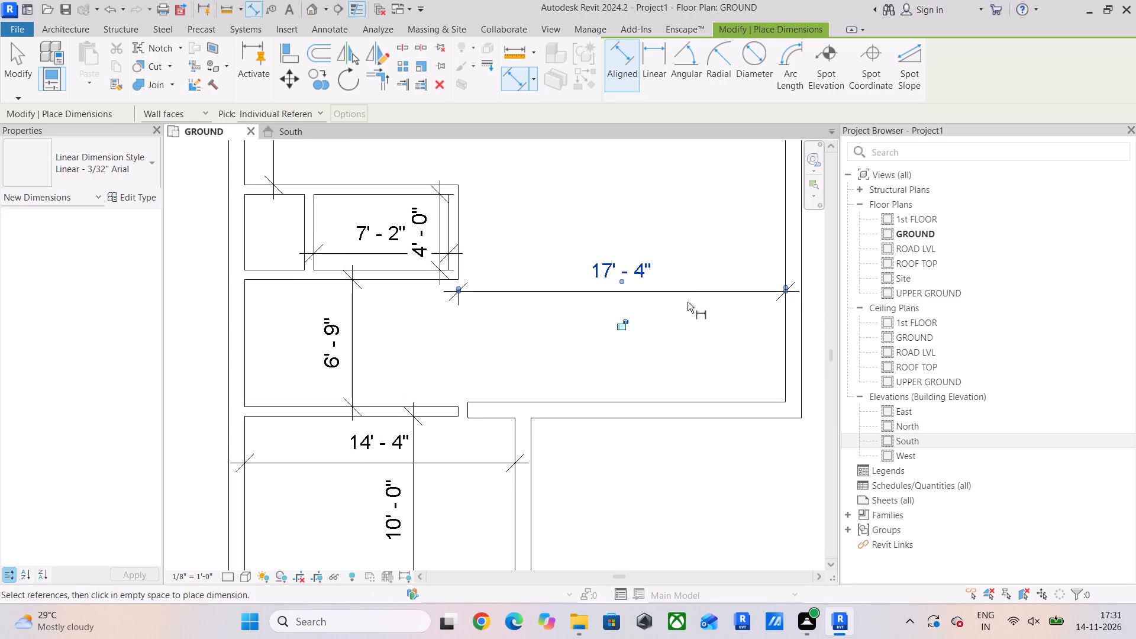
Add an aligned dimension between the inner faces of the west and east walls, placed above the plan's north wall.
scroll(699, 353, down, 4)
middle_drag(700, 356, 660, 396)
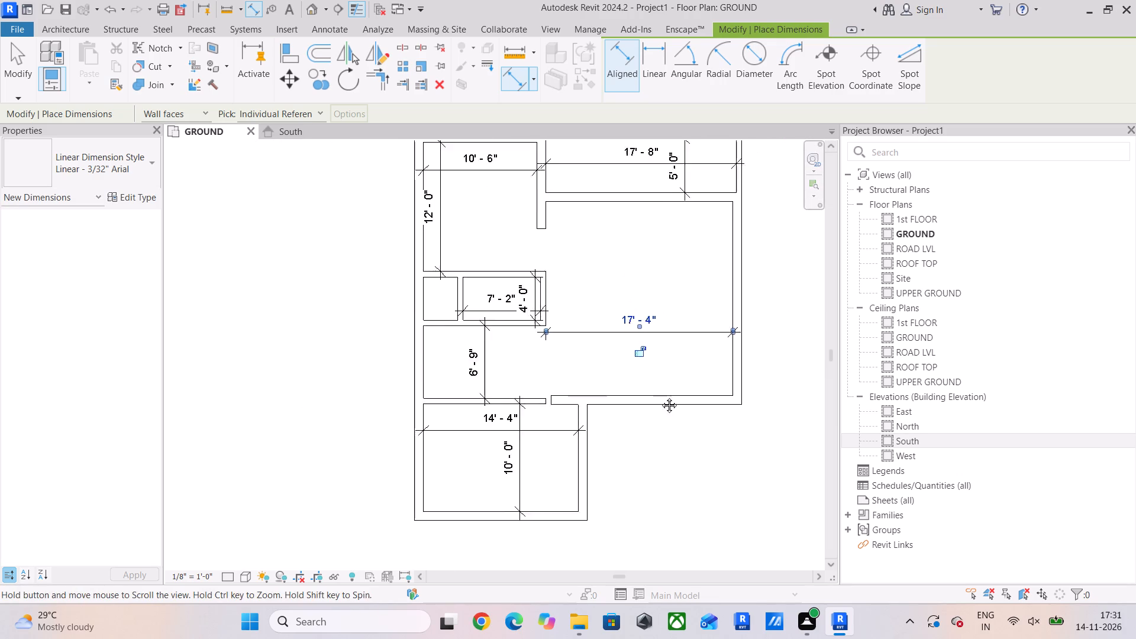
middle_drag(660, 396, 638, 440)
scroll(270, 273, up, 5)
middle_drag(467, 267, 396, 389)
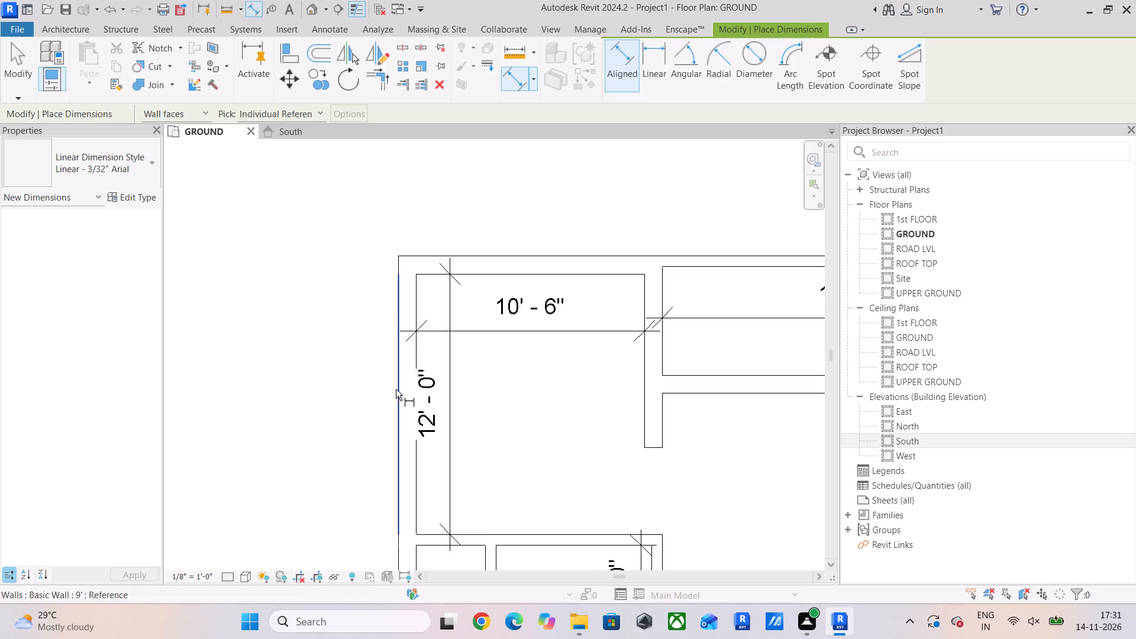
click(421, 301)
scroll(520, 299, down, 5)
middle_drag(529, 301, 395, 327)
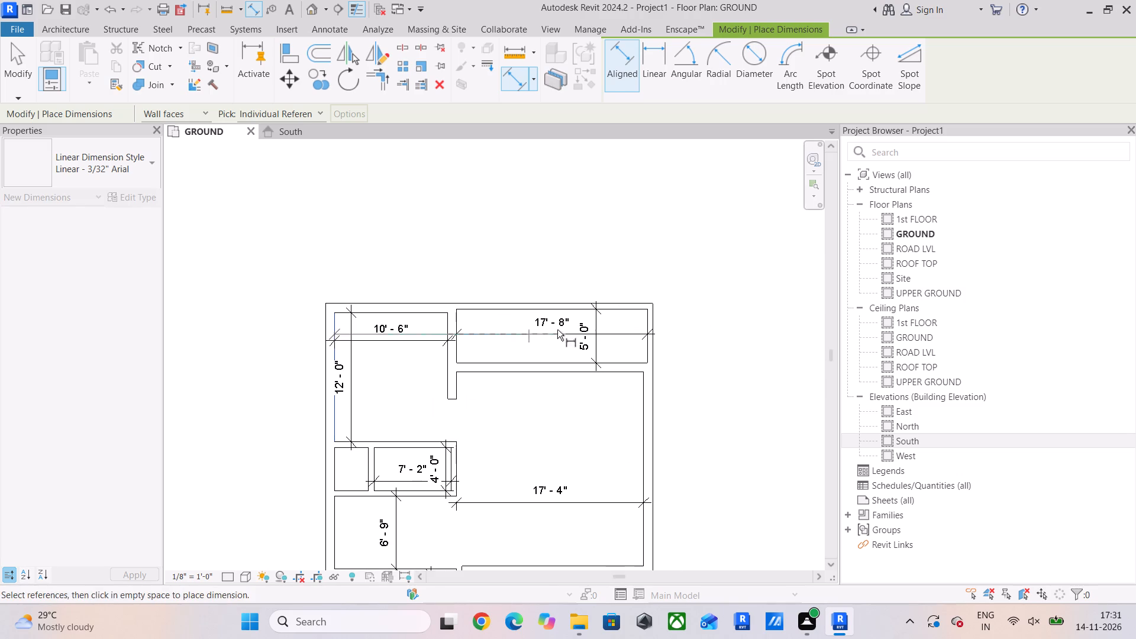
click(646, 346)
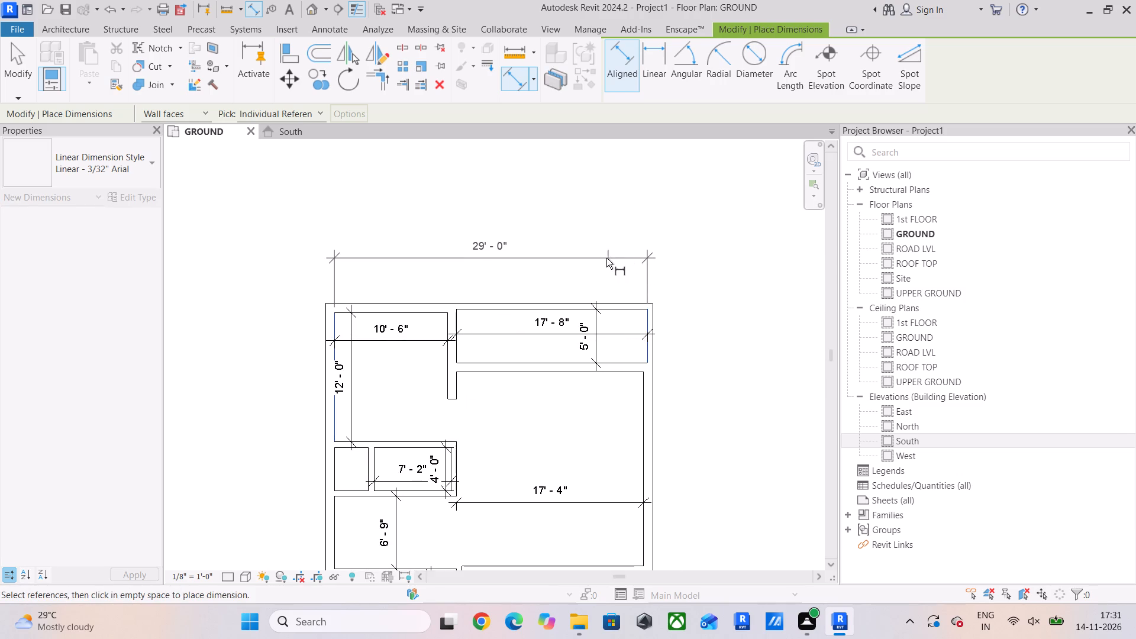
click(606, 258)
scroll(522, 260, up, 4)
scroll(519, 266, down, 4)
middle_drag(521, 269, 521, 210)
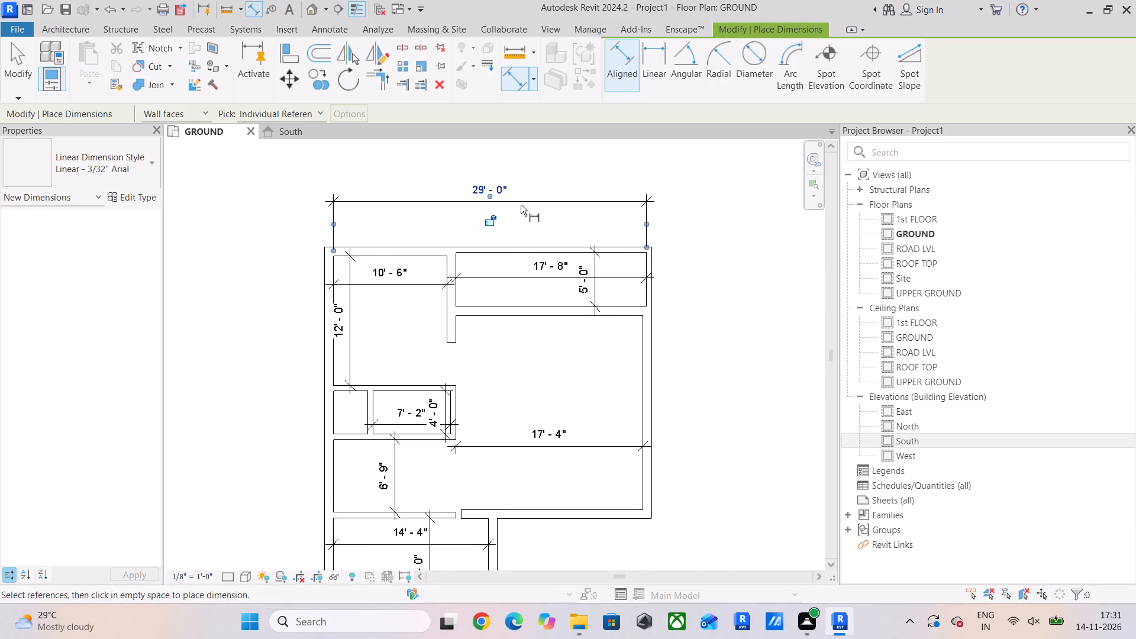
scroll(537, 251, down, 1)
scroll(507, 206, up, 4)
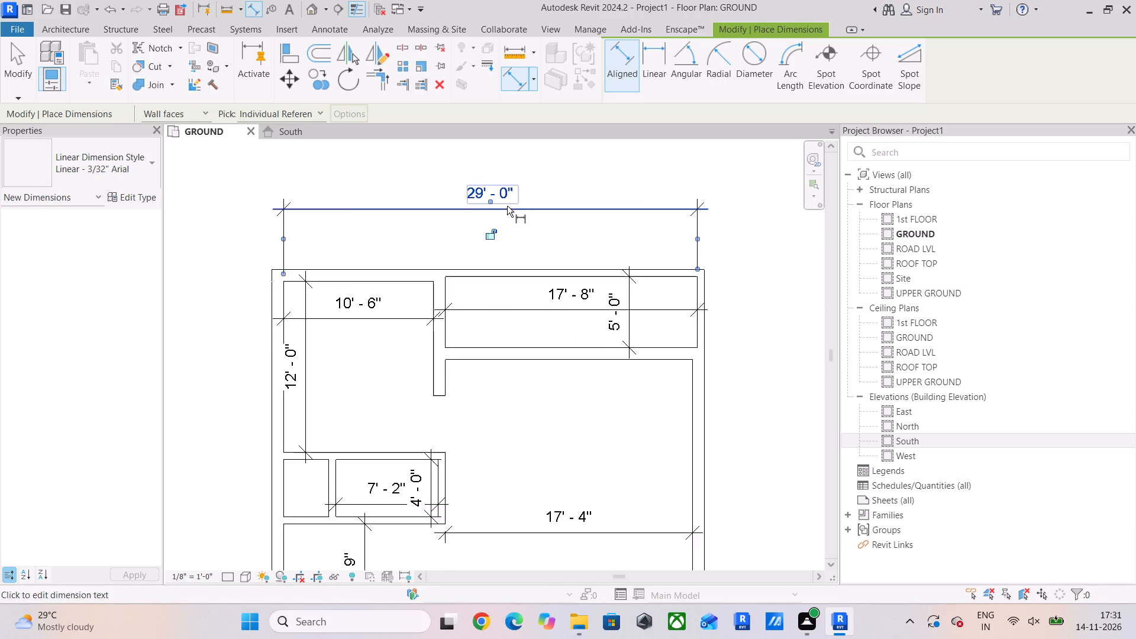
middle_drag(563, 296, 535, 167)
scroll(572, 389, down, 3)
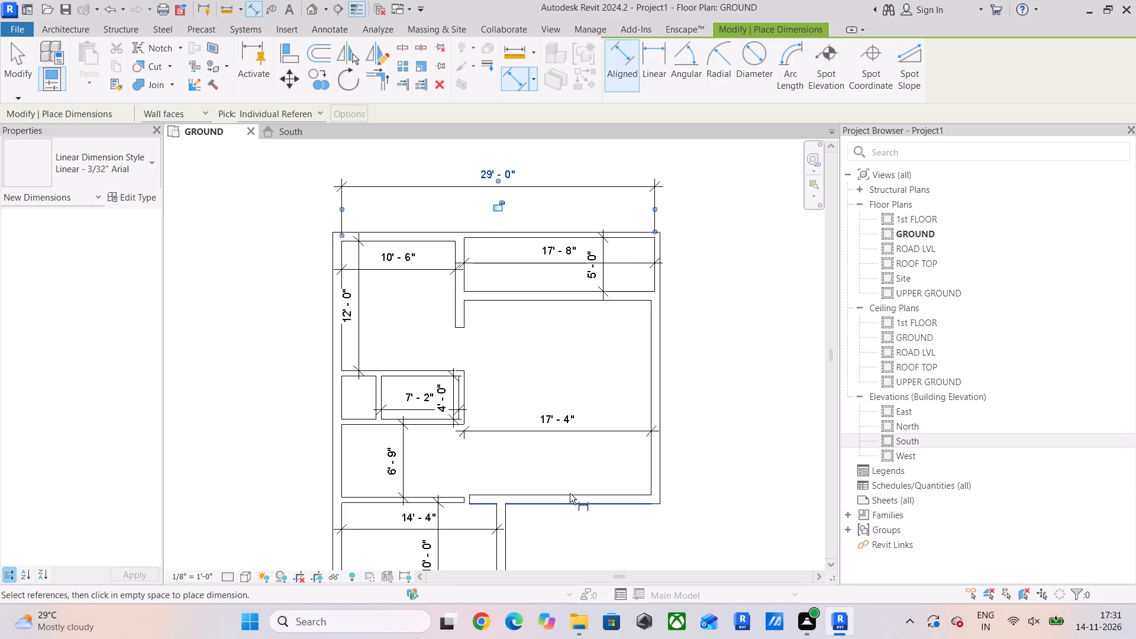
middle_drag(570, 490, 570, 483)
key(Escape)
key(Escape)
key(Escape)
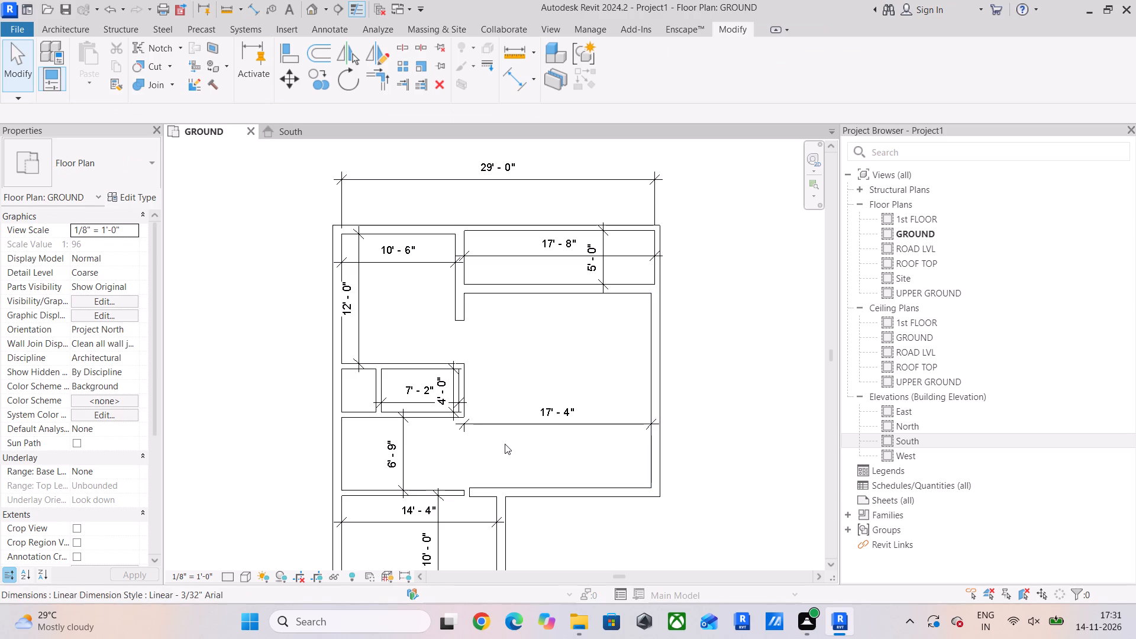
Examine the gap between the free end of the north partition wall and the small rooms' east corner.
scroll(505, 444, up, 2)
middle_drag(504, 444, 488, 491)
scroll(442, 270, up, 4)
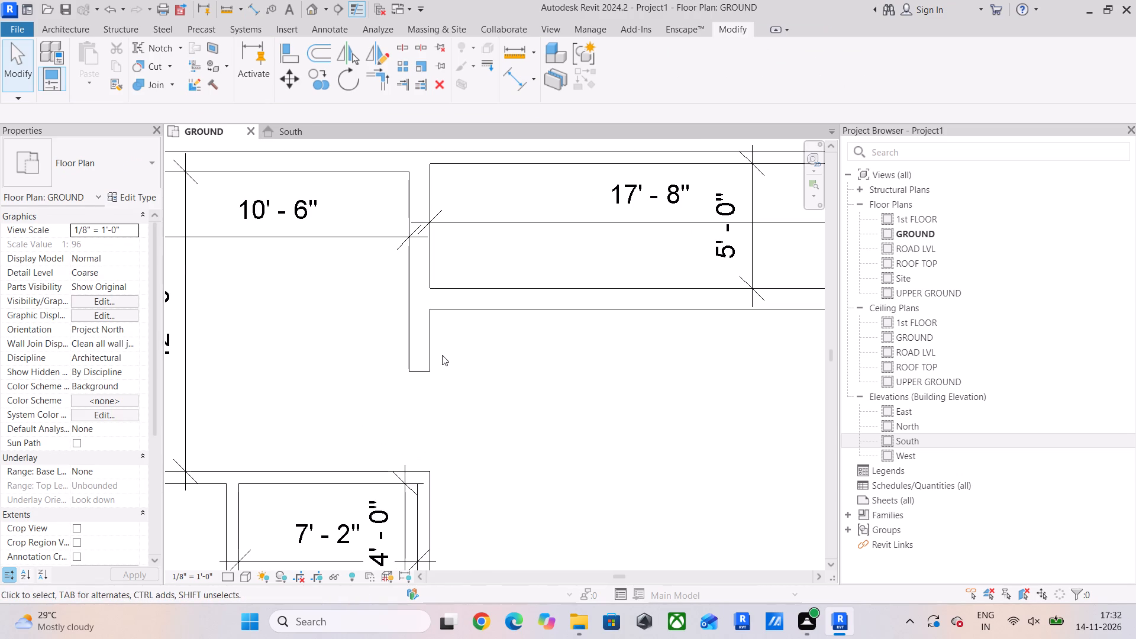
middle_drag(437, 385, 488, 247)
scroll(472, 471, up, 2)
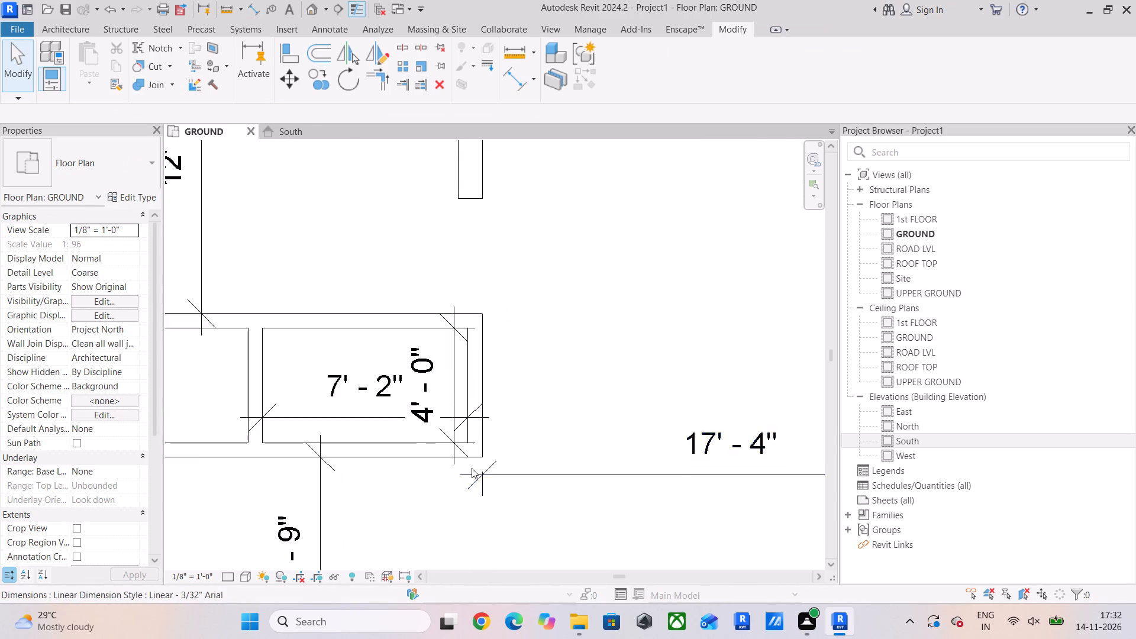
scroll(472, 468, up, 3)
scroll(480, 463, down, 6)
middle_drag(502, 450, 495, 503)
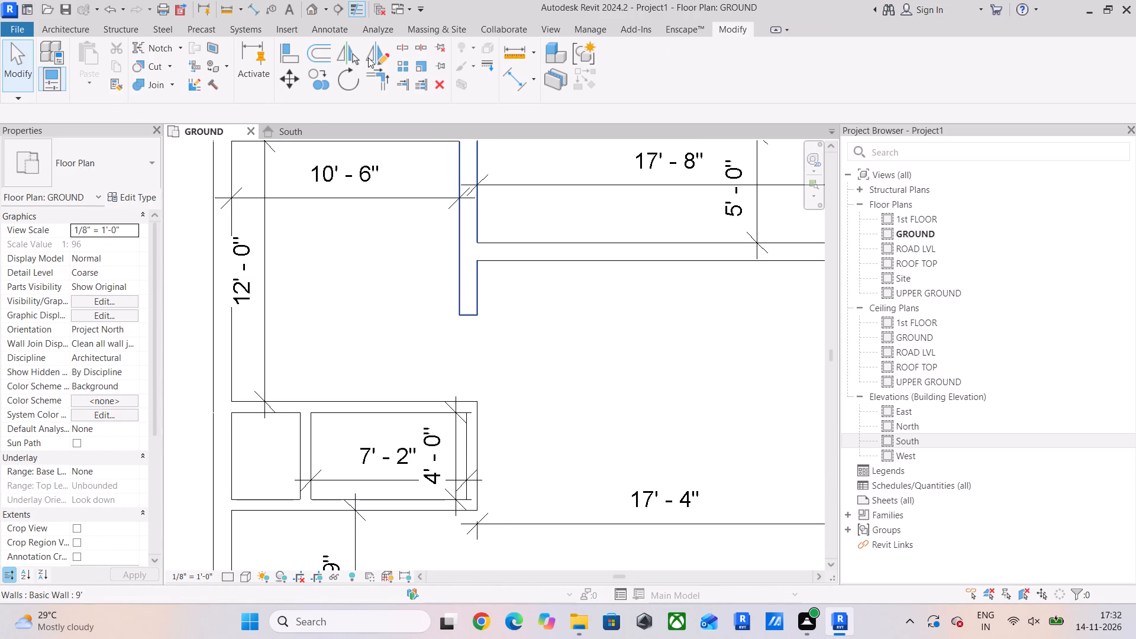
scroll(447, 170, down, 5)
middle_drag(502, 214, 470, 260)
scroll(428, 237, up, 5)
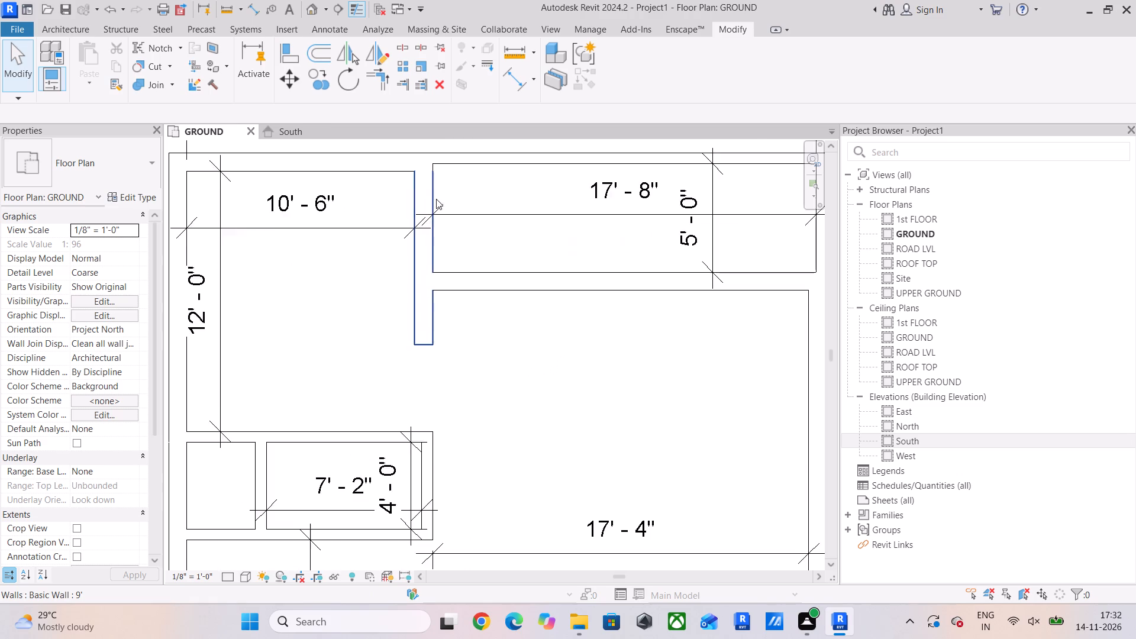
scroll(436, 198, up, 5)
scroll(466, 272, down, 6)
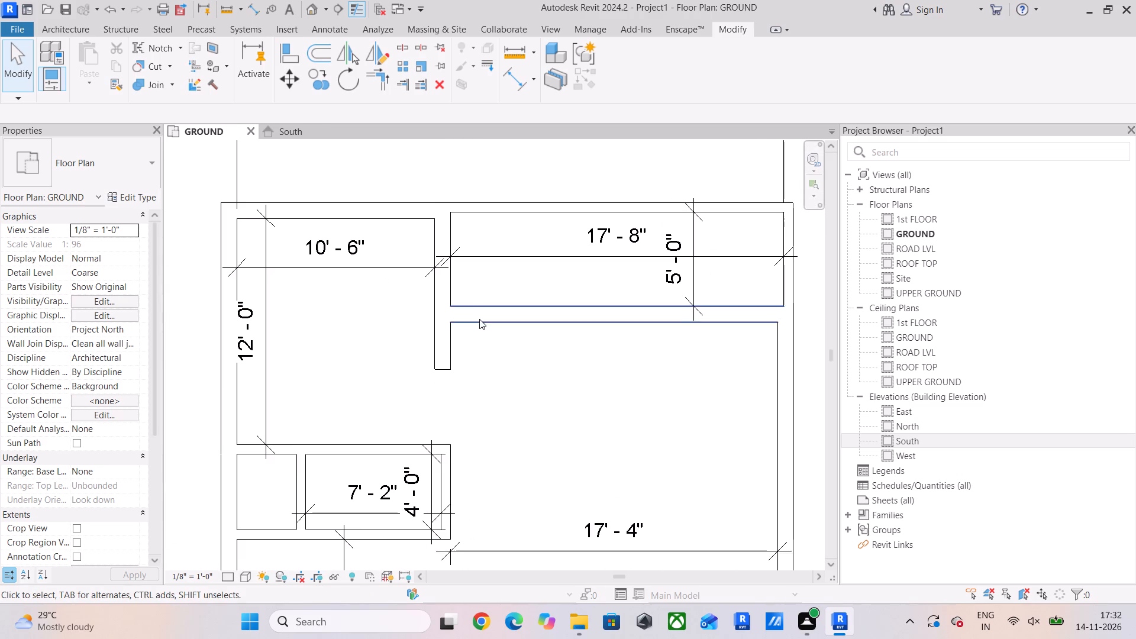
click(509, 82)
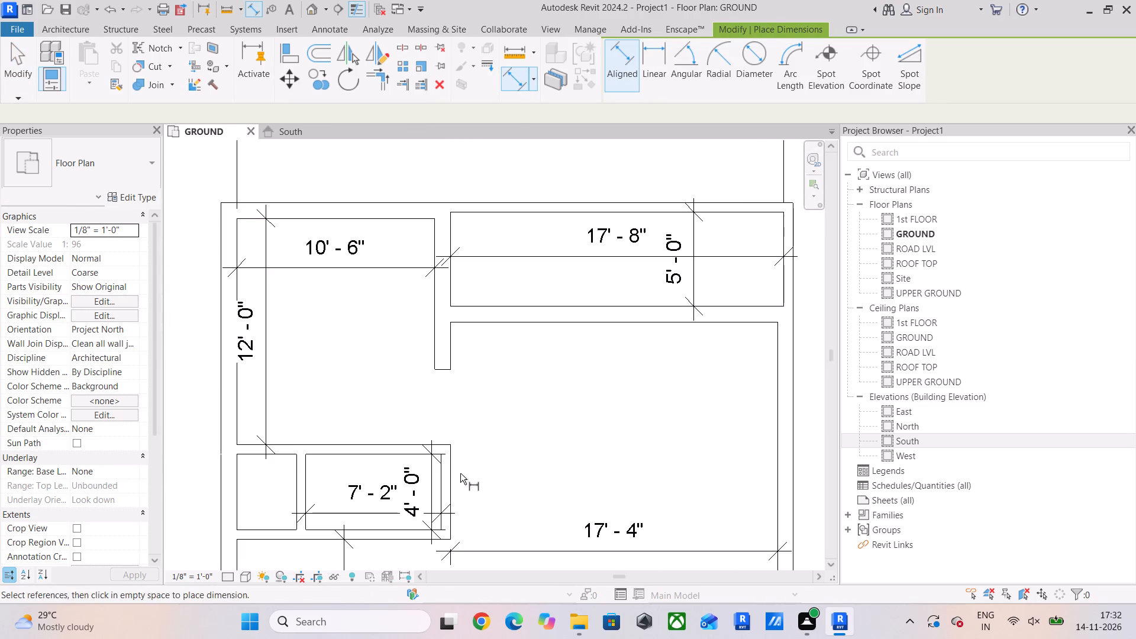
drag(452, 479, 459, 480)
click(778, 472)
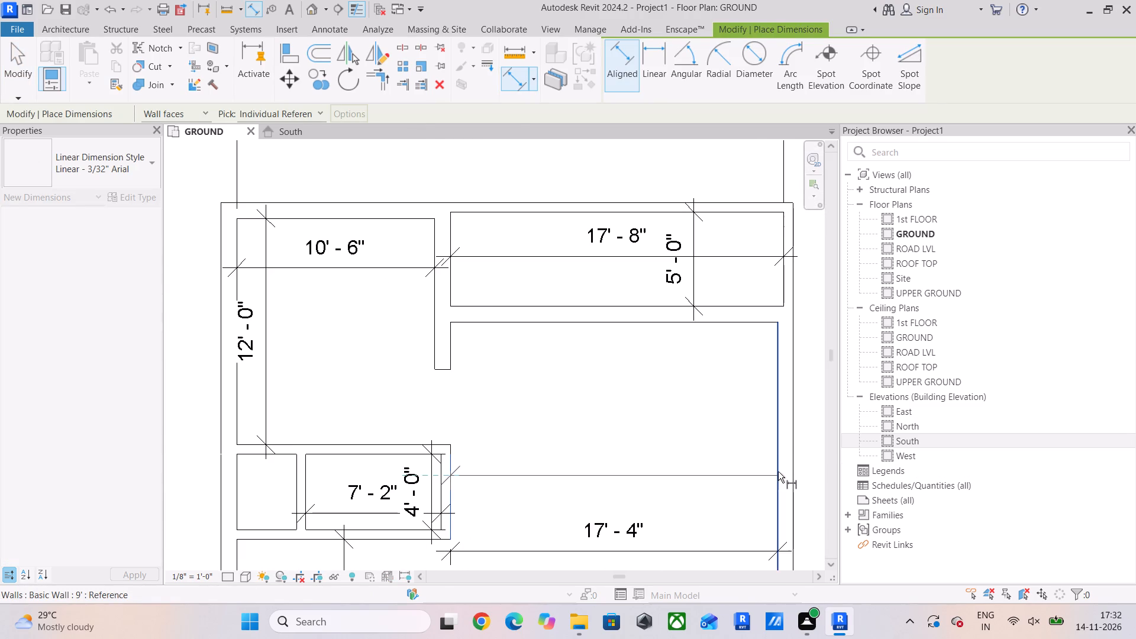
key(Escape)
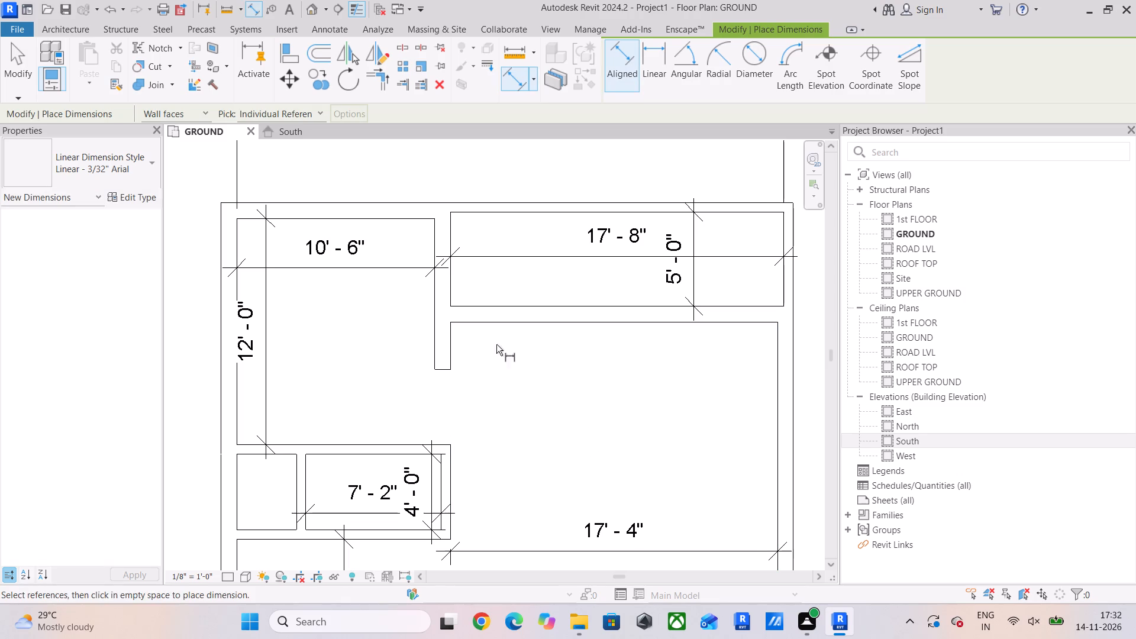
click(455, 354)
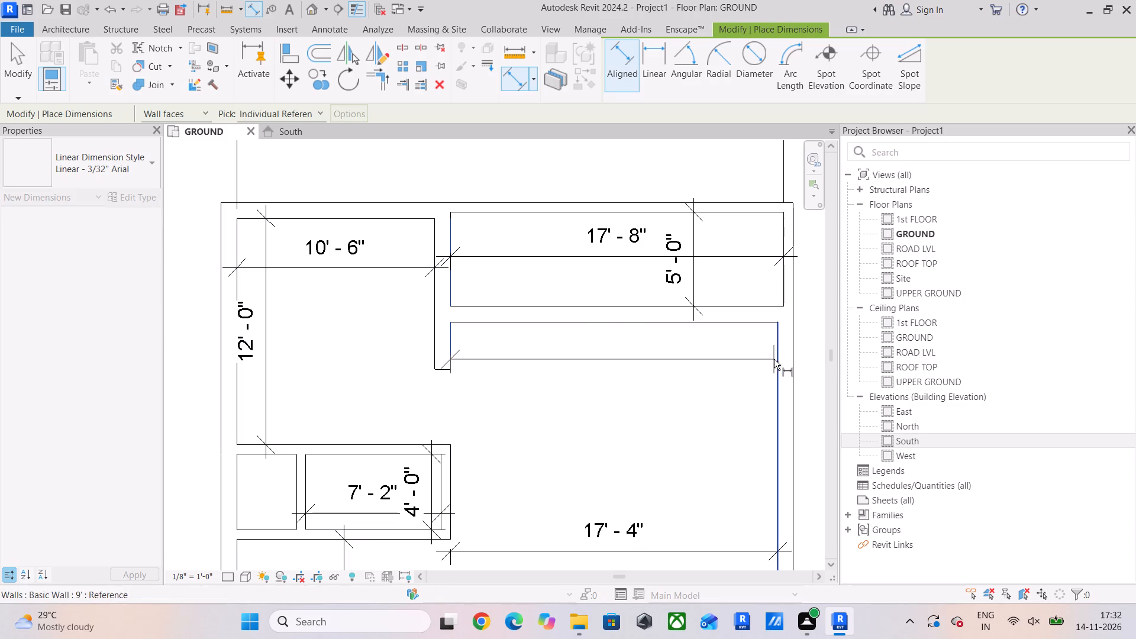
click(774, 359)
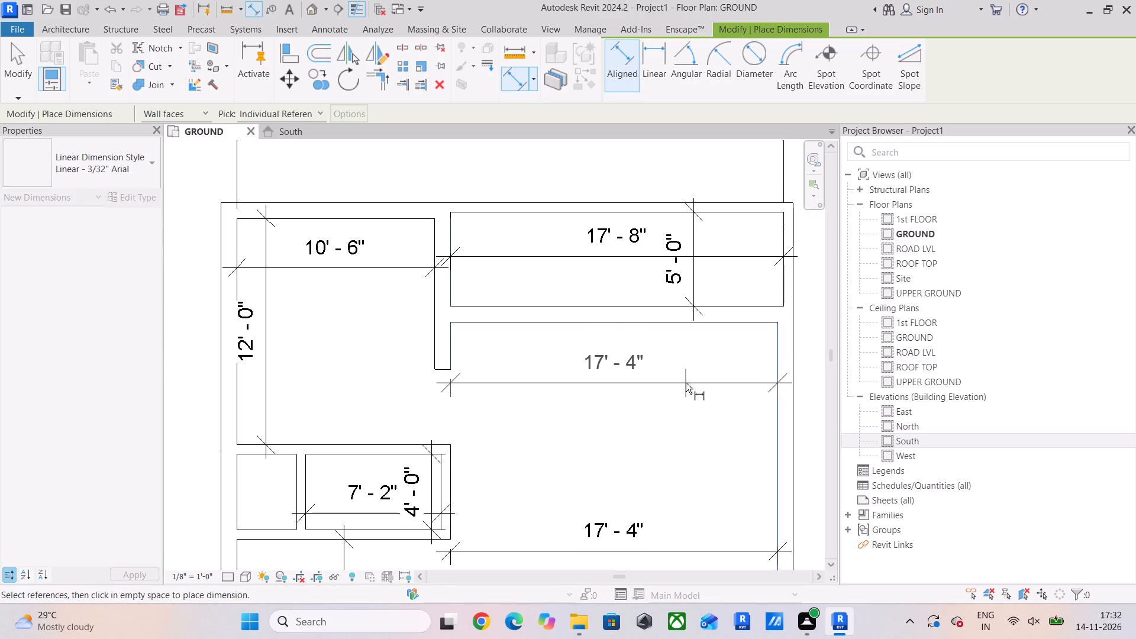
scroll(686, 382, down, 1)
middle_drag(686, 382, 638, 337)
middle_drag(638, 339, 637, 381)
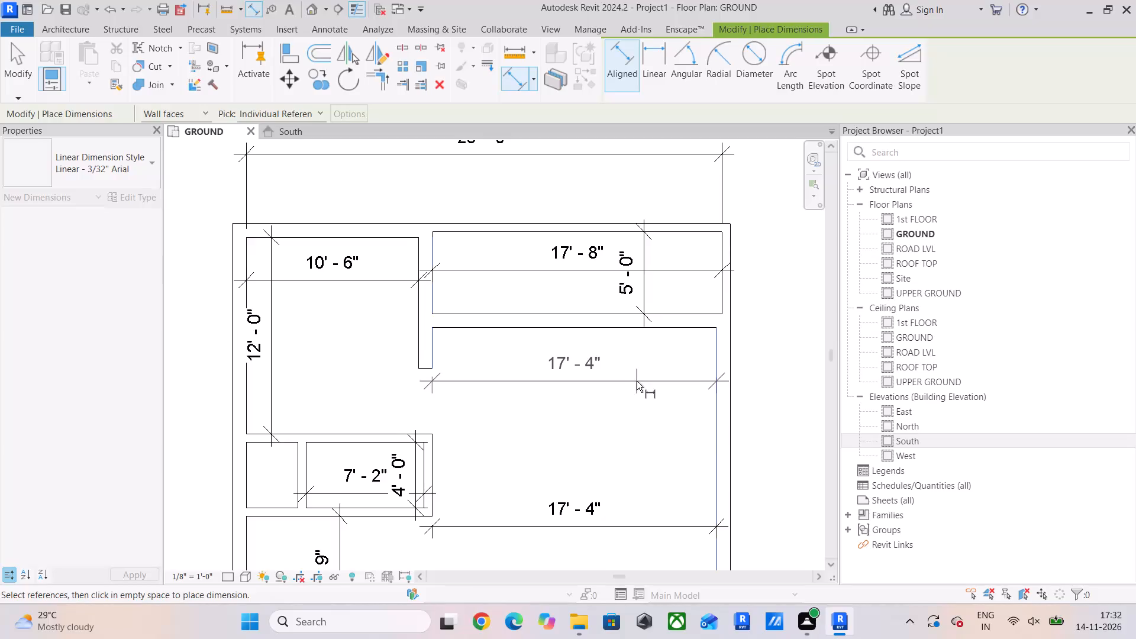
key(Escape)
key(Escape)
Move the large room's east wall by setting its distance from the small rooms' outer east face to 17' 8".
scroll(676, 456, down, 3)
middle_drag(677, 453, 617, 393)
click(678, 406)
click(586, 454)
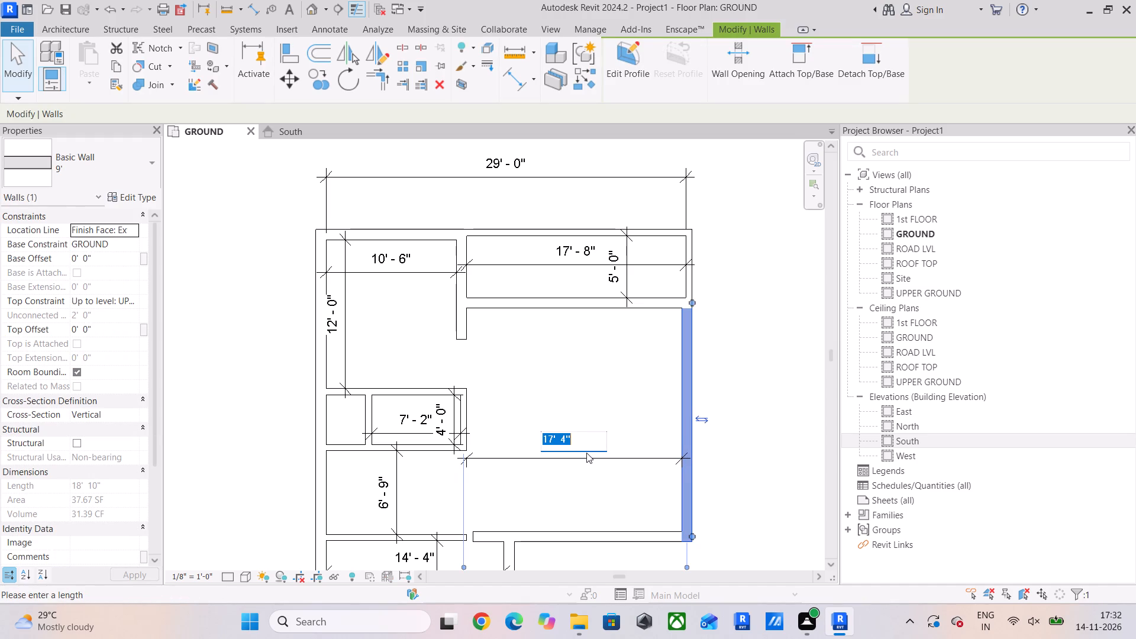
text(17')
text(8")
key(Return)
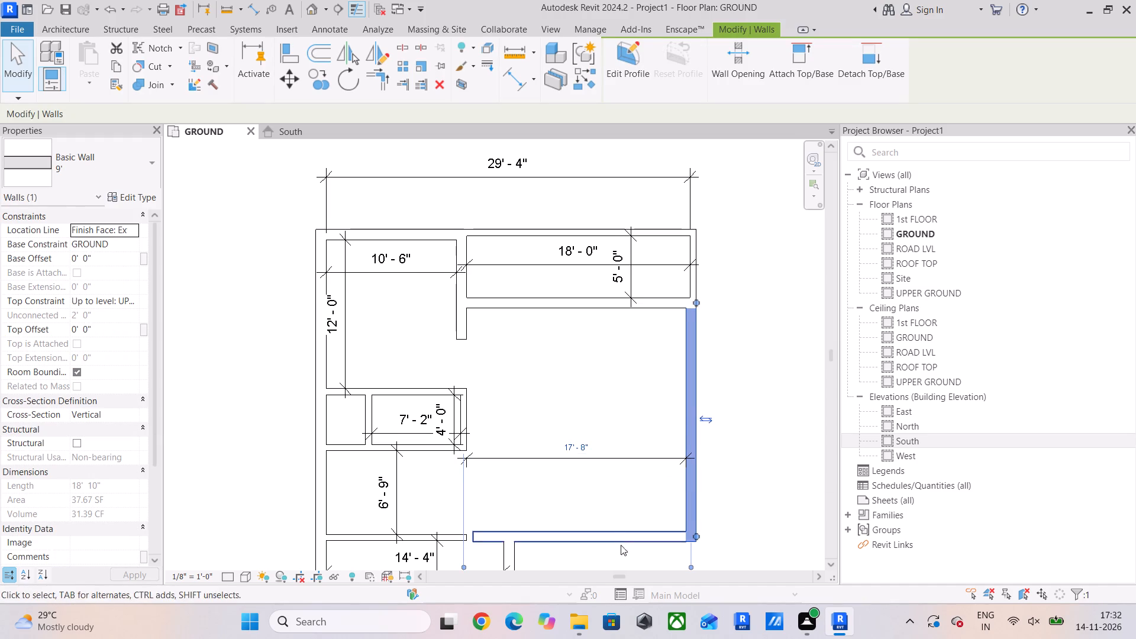
Review the room dimensions and wall layout across the whole plan.
middle_drag(592, 509, 605, 484)
scroll(619, 425, down, 1)
middle_drag(619, 427, 611, 473)
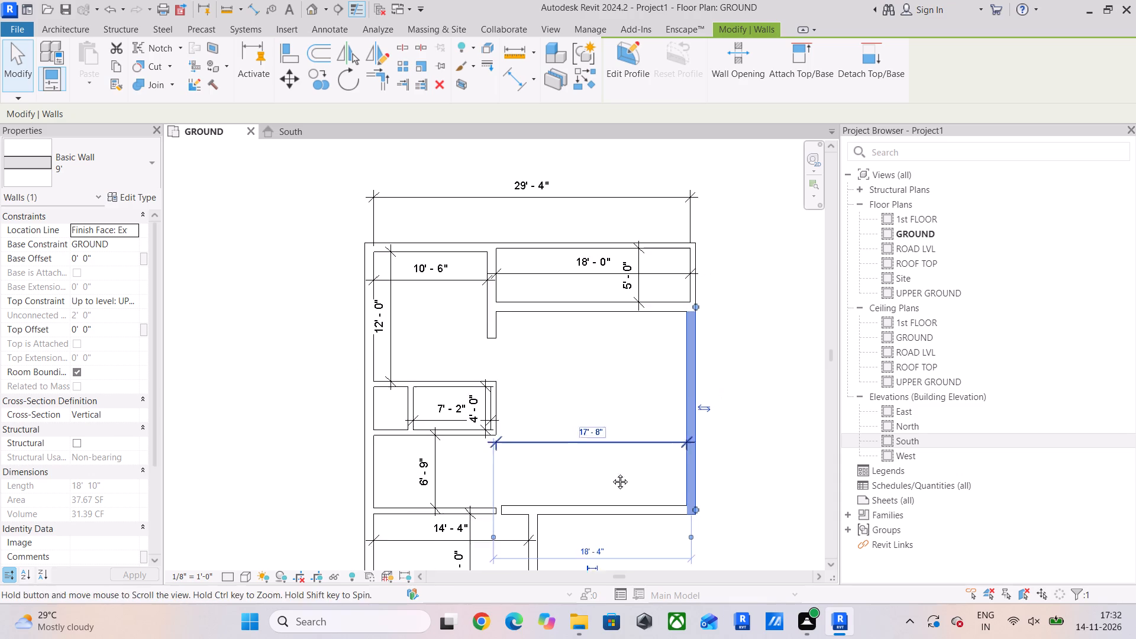
middle_drag(611, 473, 609, 485)
middle_drag(587, 398, 581, 362)
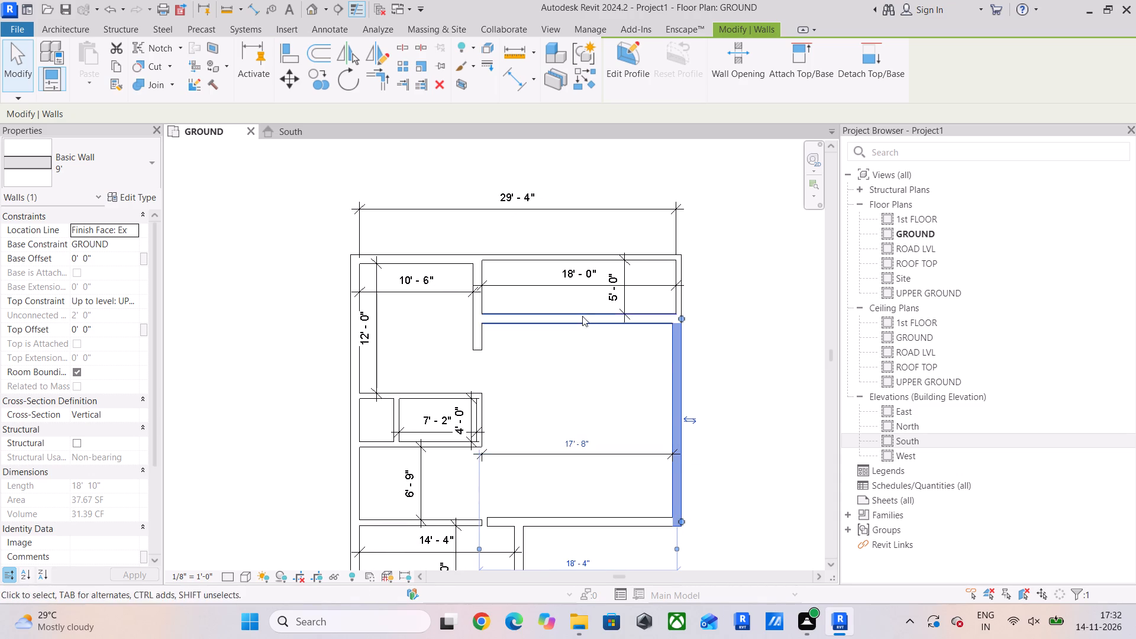
scroll(568, 418, down, 2)
middle_drag(568, 418, 641, 355)
scroll(569, 451, up, 4)
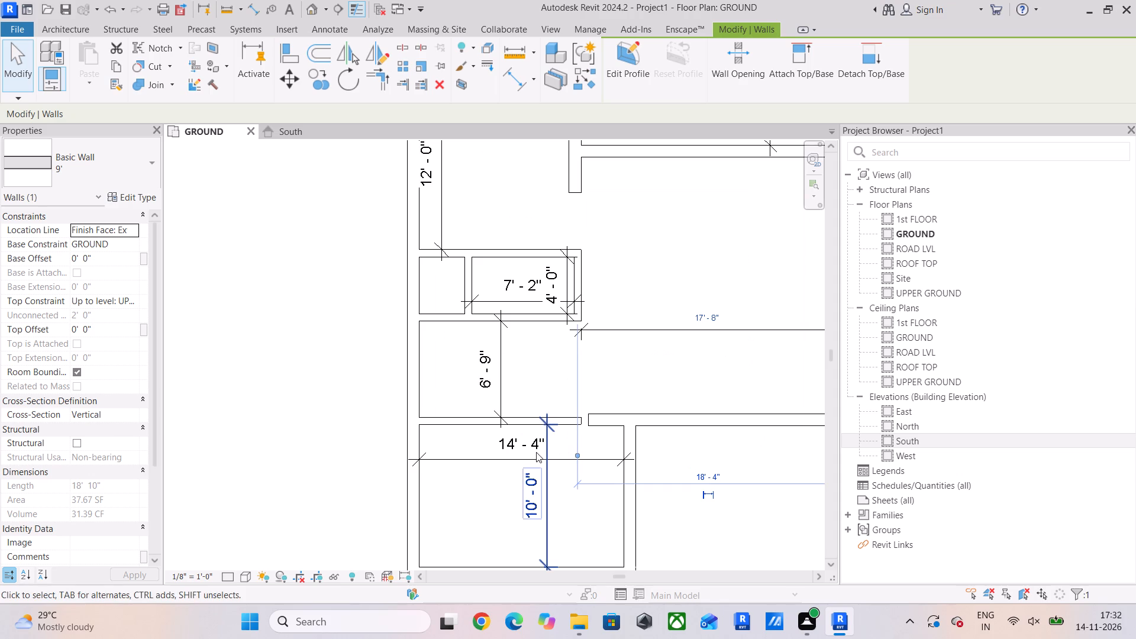
scroll(536, 452, down, 2)
middle_drag(579, 458, 549, 486)
middle_drag(650, 421, 617, 554)
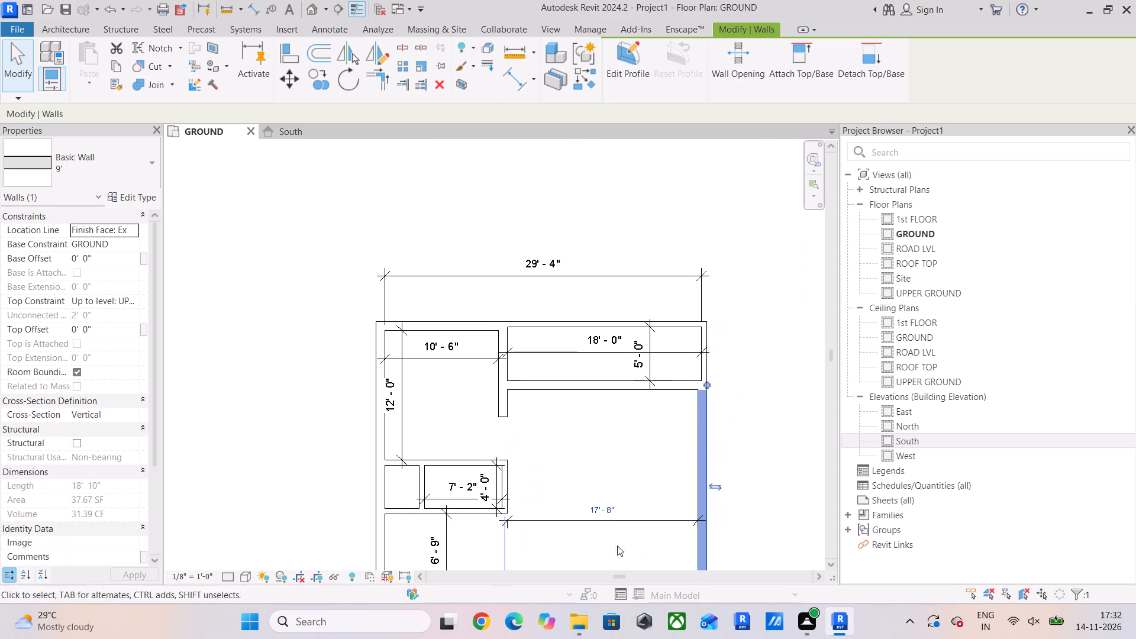
middle_drag(609, 496, 612, 404)
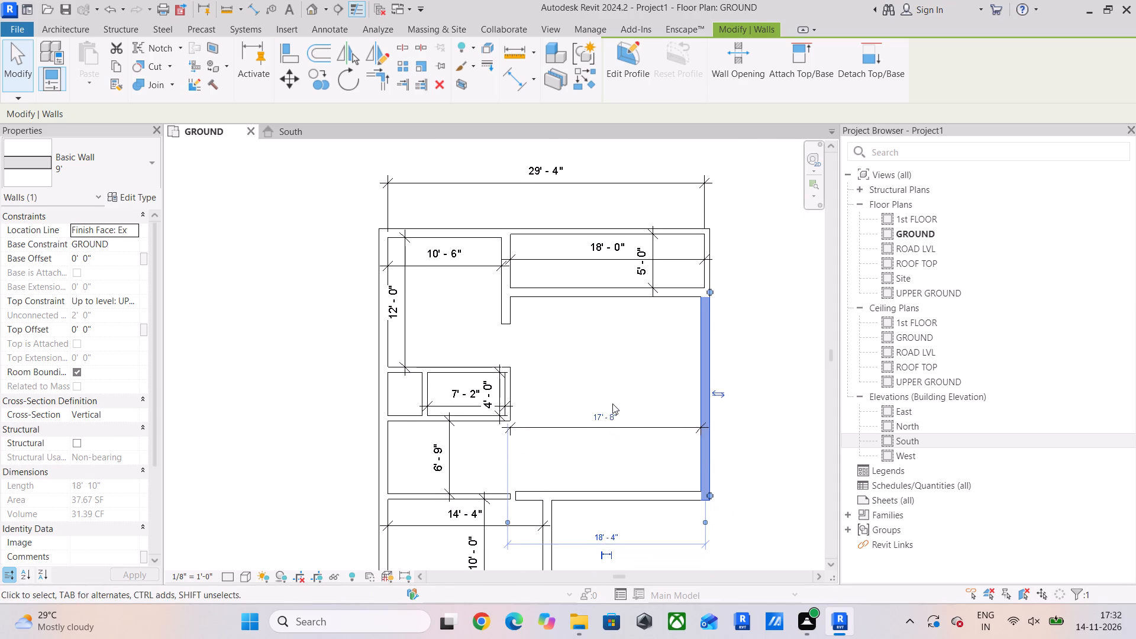
scroll(622, 424, down, 3)
middle_drag(622, 425, 618, 408)
scroll(508, 381, up, 6)
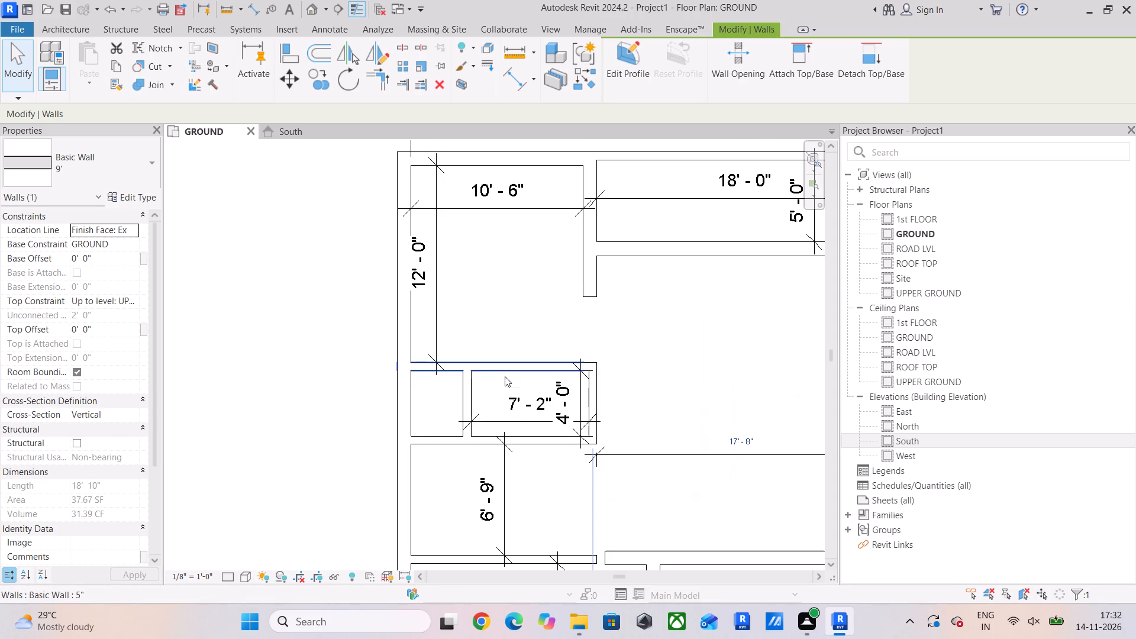
scroll(608, 408, down, 1)
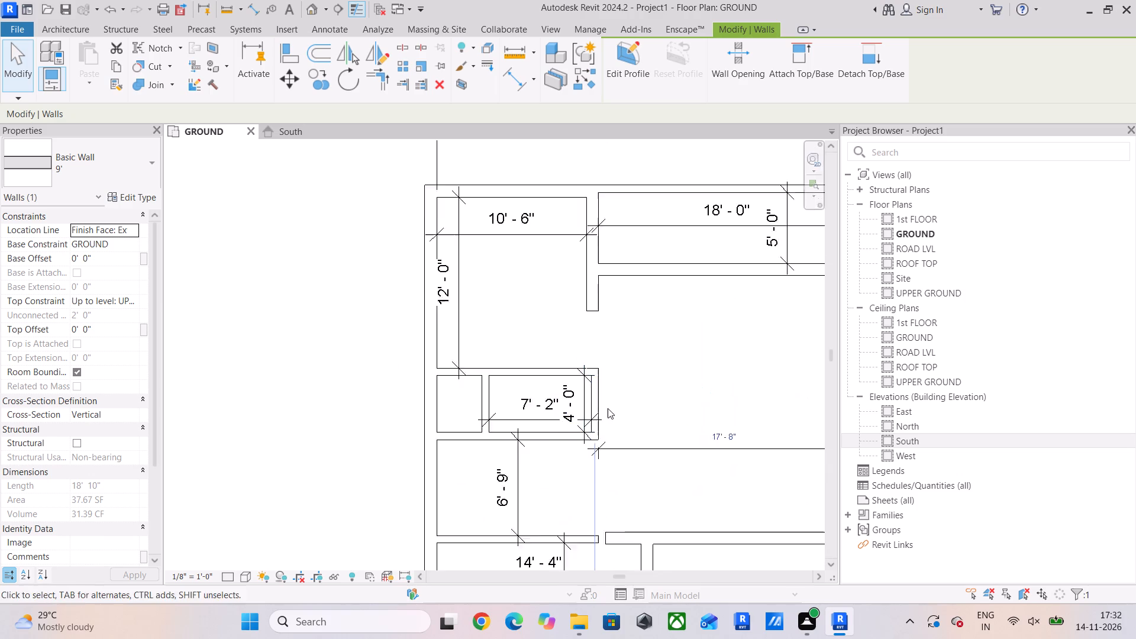
scroll(608, 408, down, 2)
middle_drag(611, 408, 582, 446)
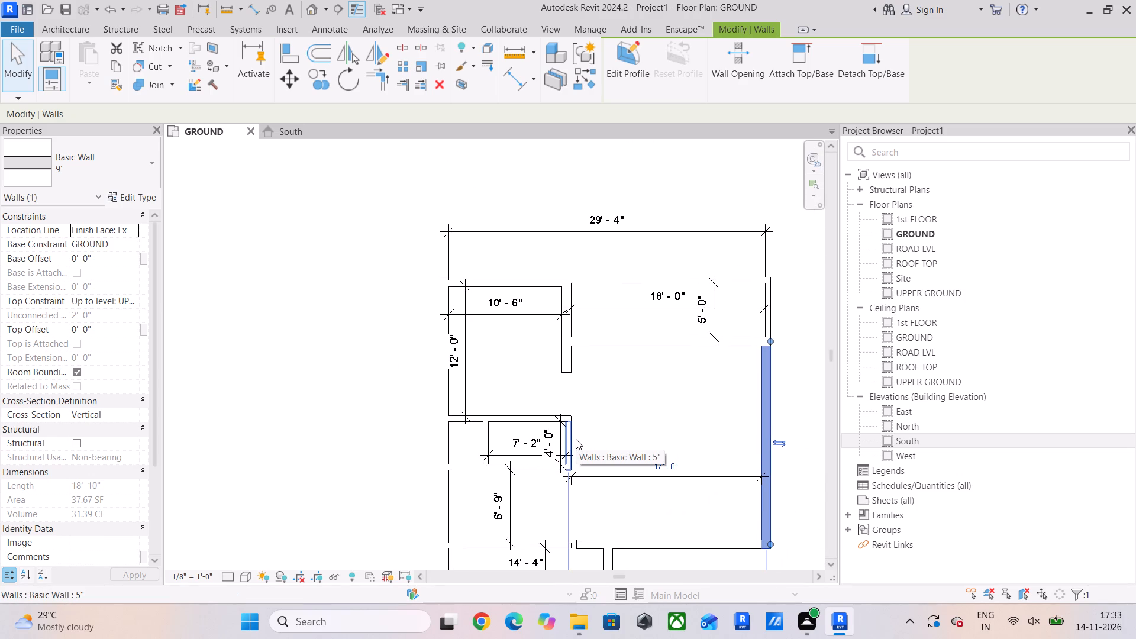
middle_drag(601, 447, 556, 319)
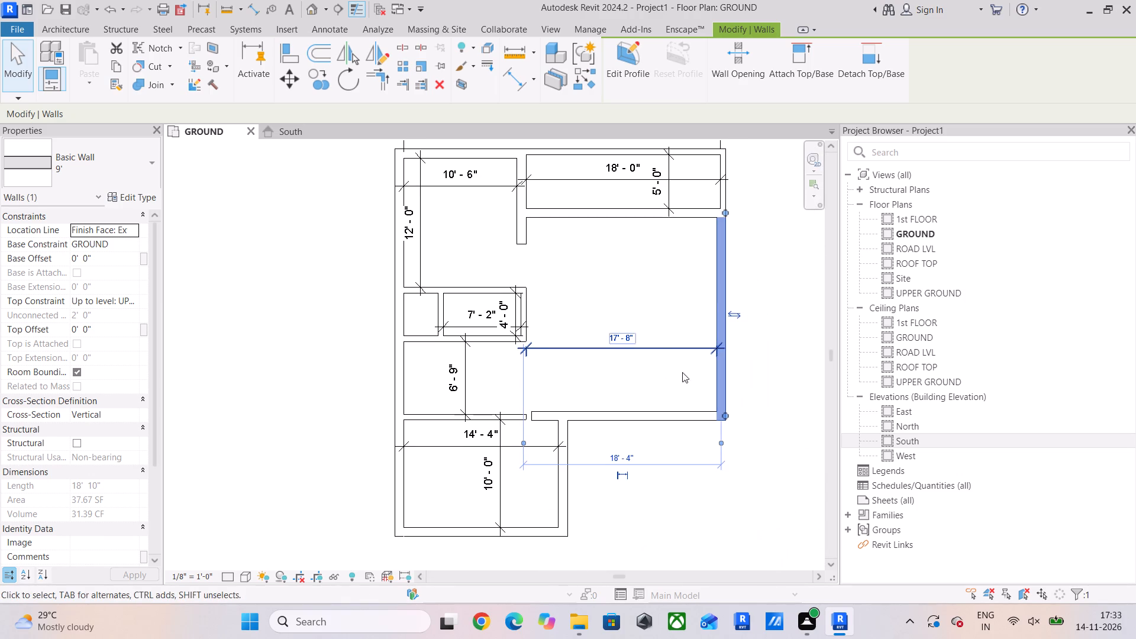
click(644, 259)
Trim the large room's south wall and the southernmost room's east wall to a corner, removing the stub extending west.
scroll(563, 443, up, 4)
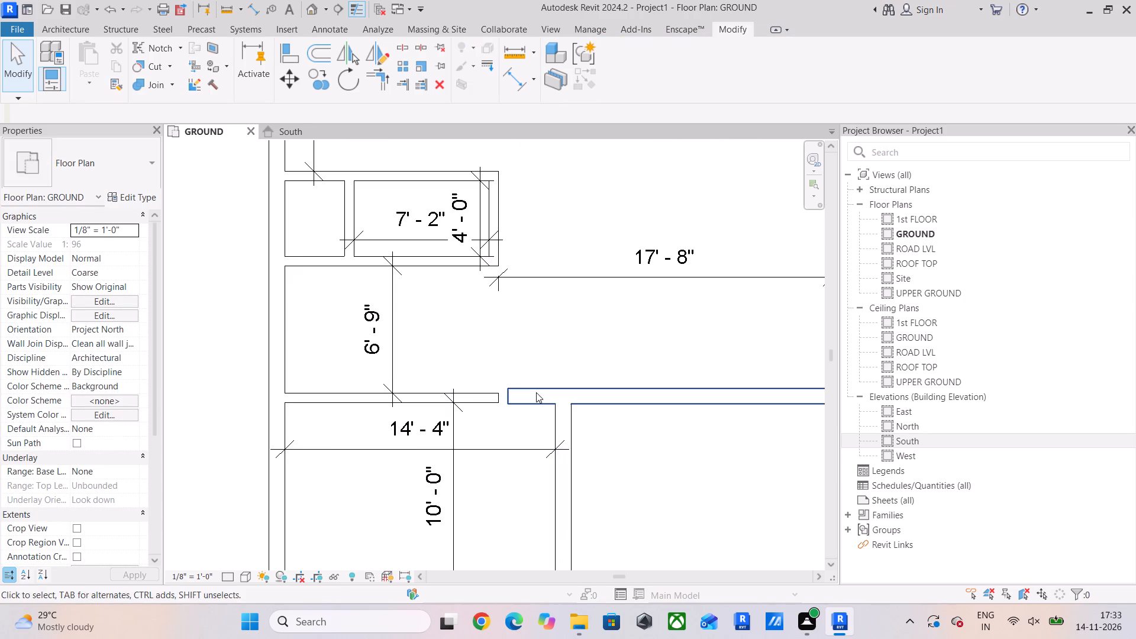
click(536, 392)
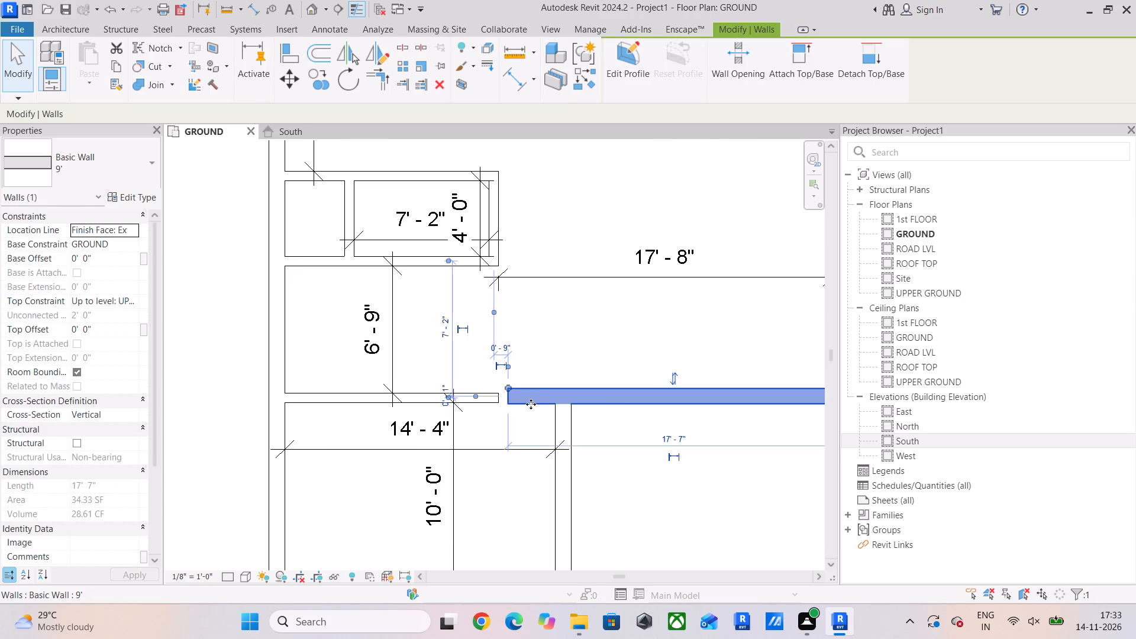
click(382, 77)
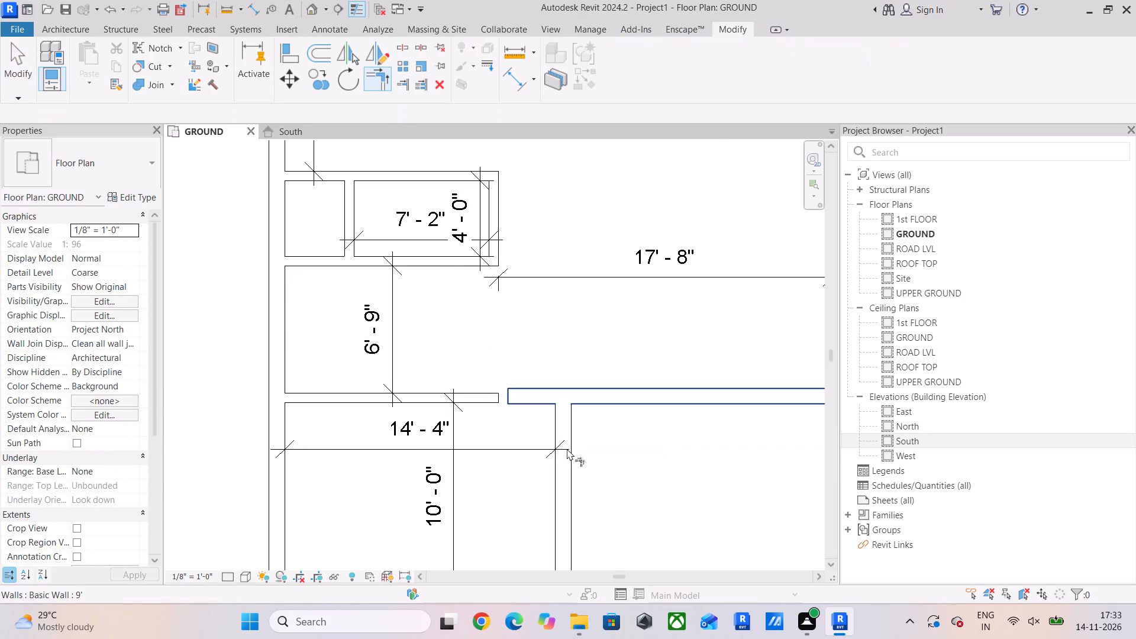
click(571, 422)
click(604, 392)
scroll(623, 438, down, 3)
middle_drag(625, 441, 598, 354)
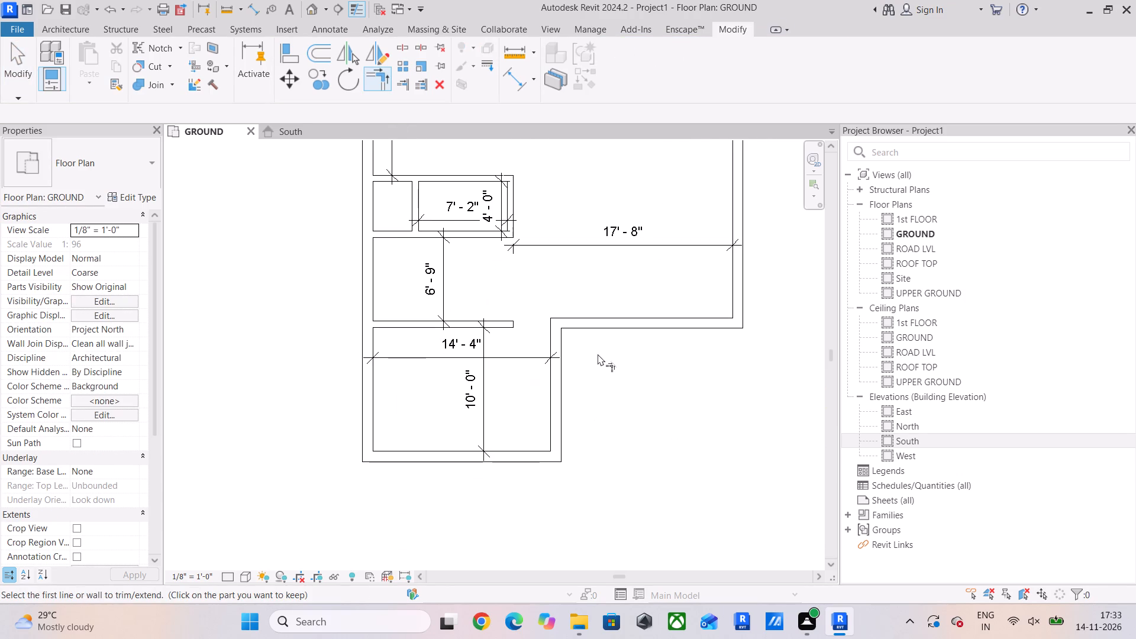
Extend the free east end of the 5" partition north of the southernmost room to that room's east wall.
key(Escape)
key(Escape)
click(506, 321)
scroll(509, 321, up, 5)
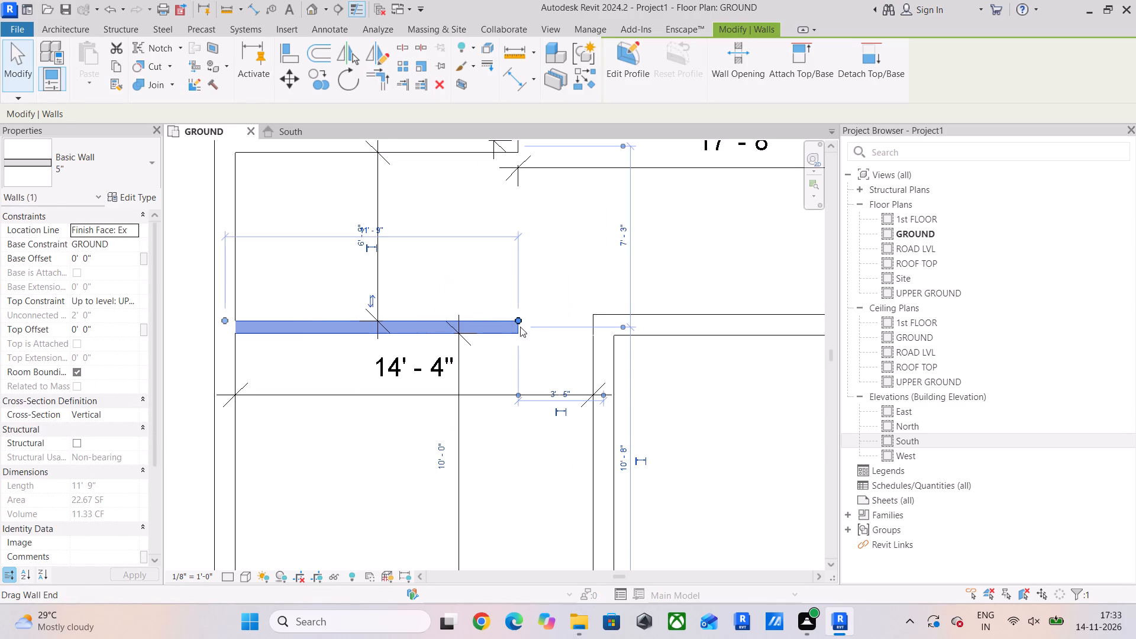
drag(519, 319, 575, 319)
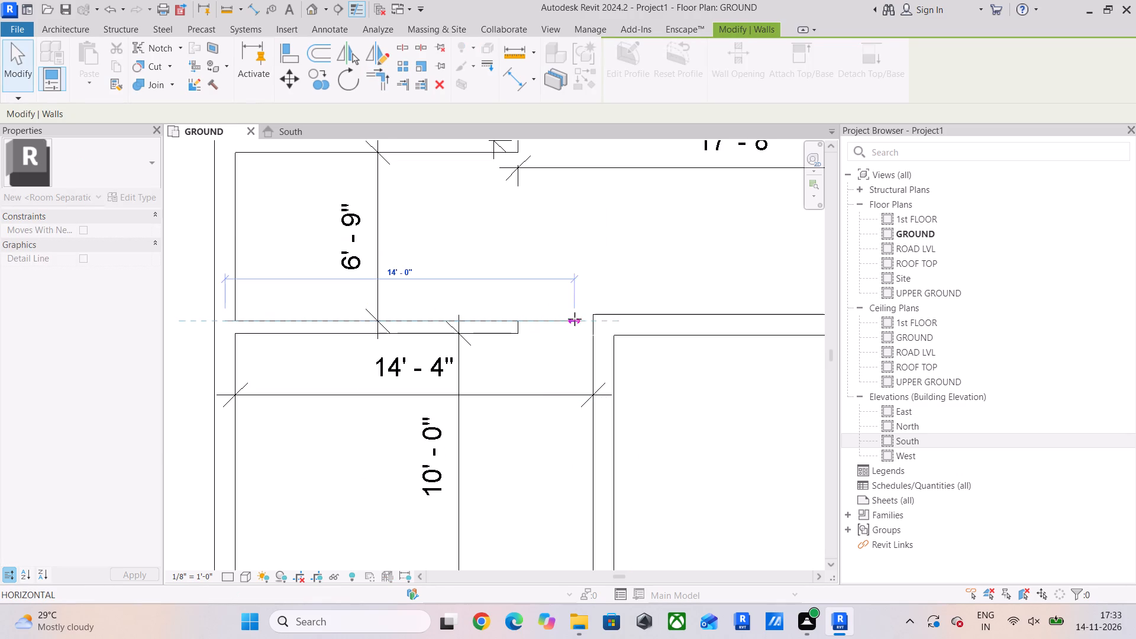
drag(575, 319, 596, 321)
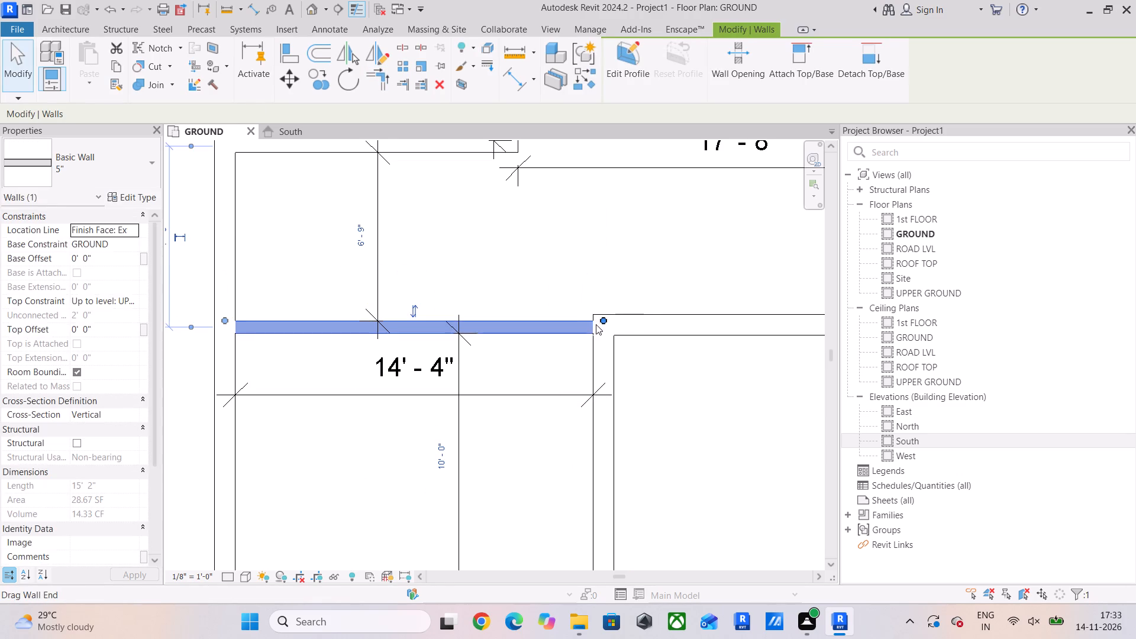
click(551, 238)
scroll(570, 306, up, 5)
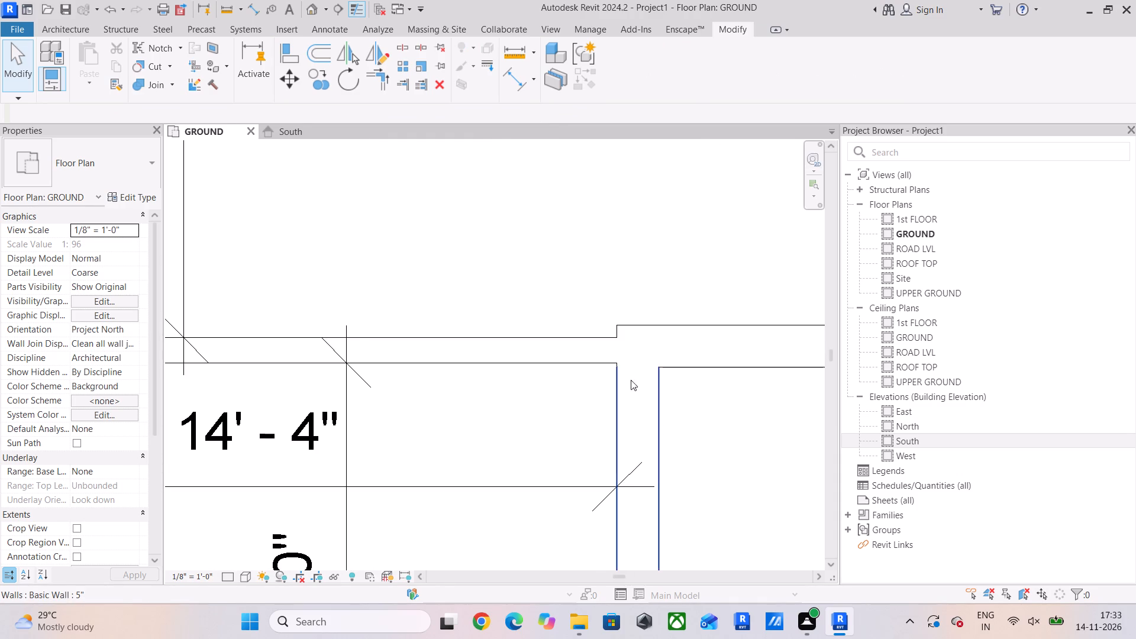
Align the inner face of the large room's south wall with the north face of the 5" partition.
scroll(580, 389, down, 4)
middle_click(580, 389)
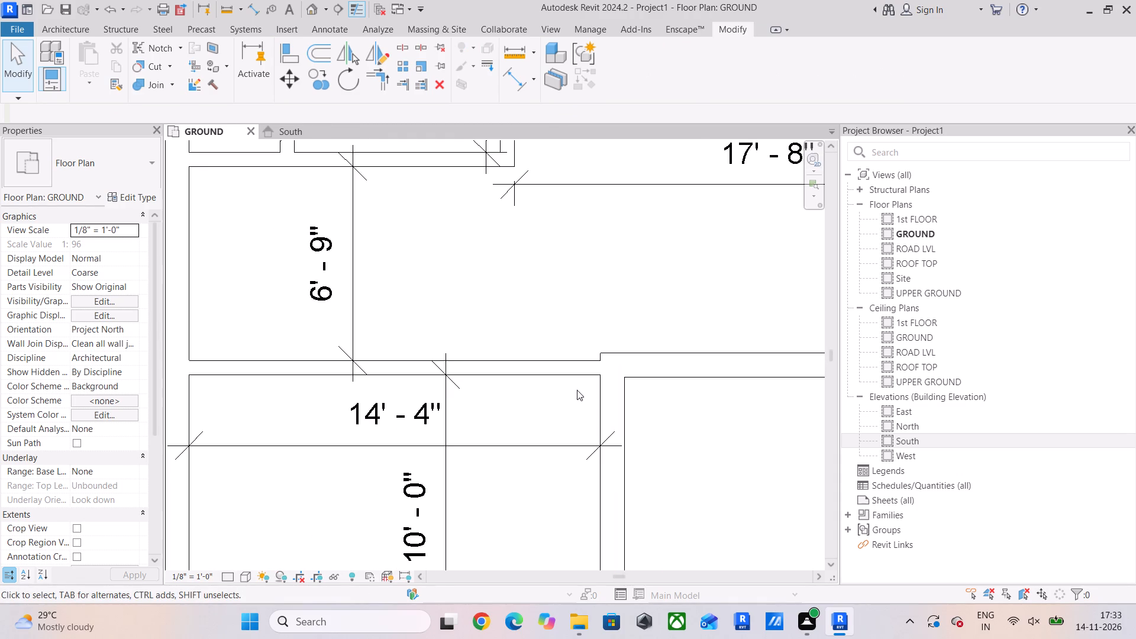
scroll(558, 392, down, 3)
middle_drag(559, 392, 537, 414)
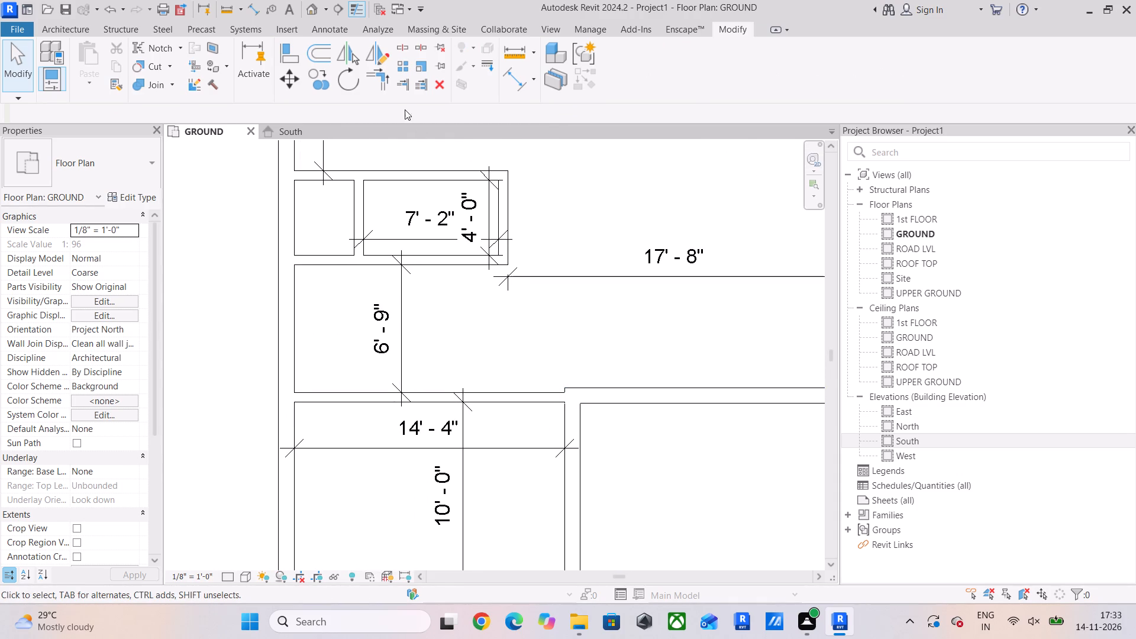
click(295, 49)
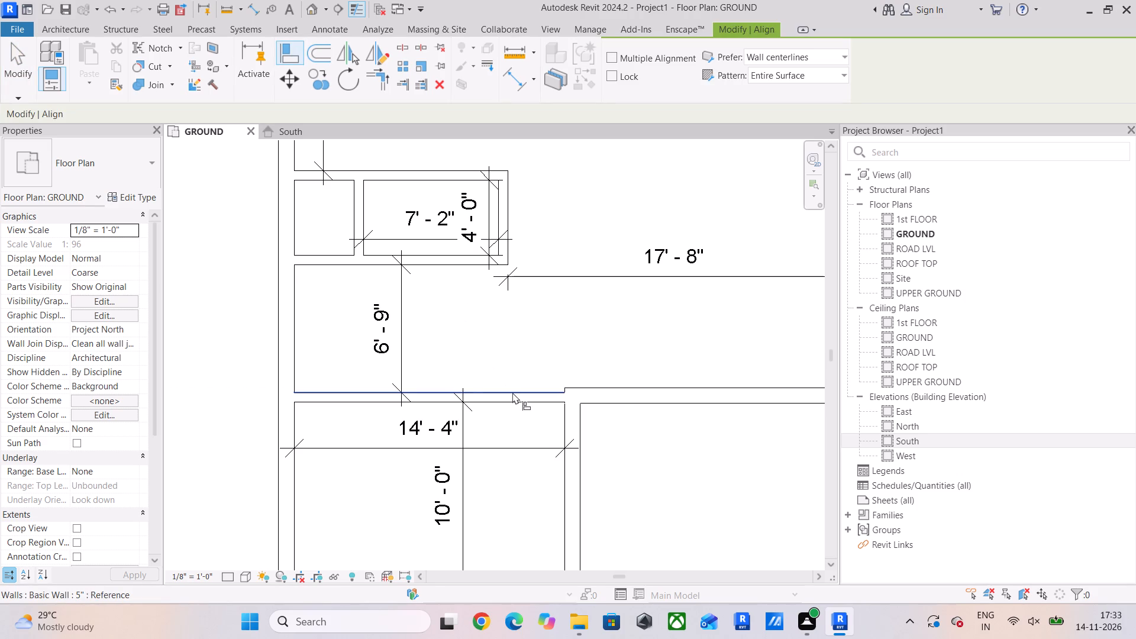
click(512, 392)
click(606, 386)
scroll(624, 419, down, 4)
middle_drag(627, 419, 598, 427)
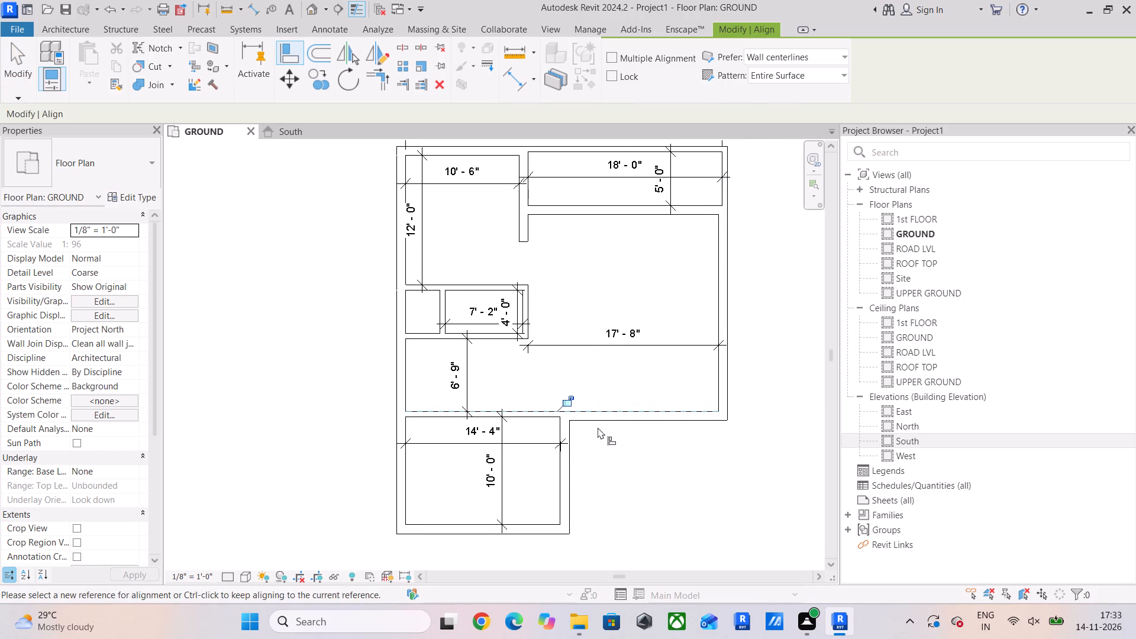
key(Escape)
key(Escape)
key(Escape)
Examine the junction between the 5" partition, the large room's south wall and the southernmost room's east wall.
scroll(552, 409, up, 5)
middle_drag(584, 425, 572, 383)
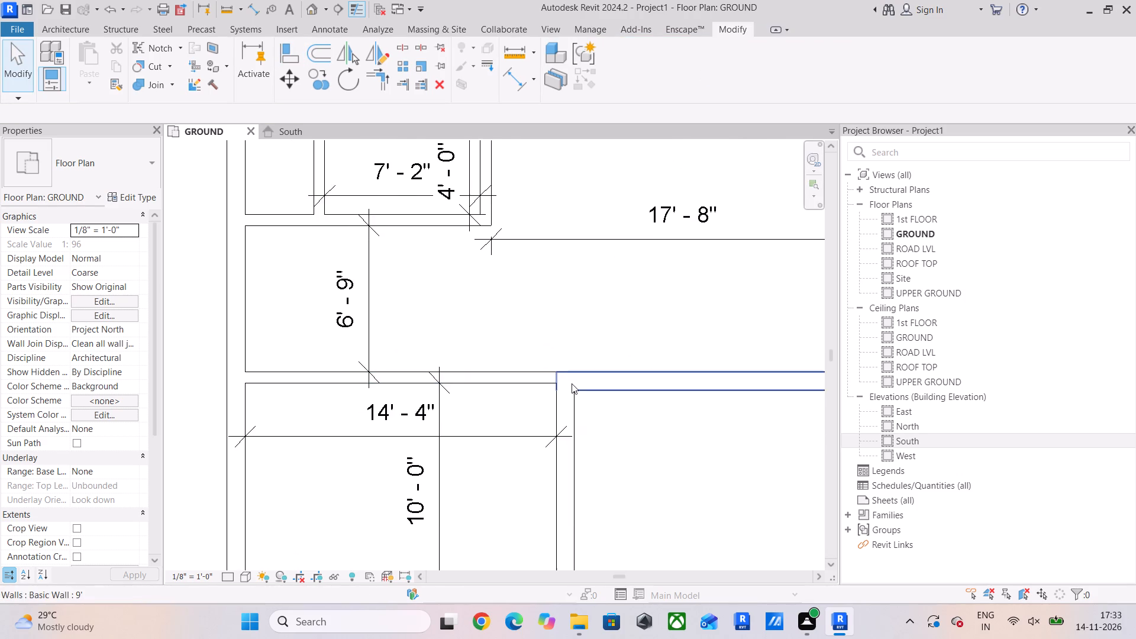
scroll(572, 383, down, 4)
middle_drag(631, 393, 588, 414)
scroll(522, 404, up, 6)
scroll(522, 404, down, 1)
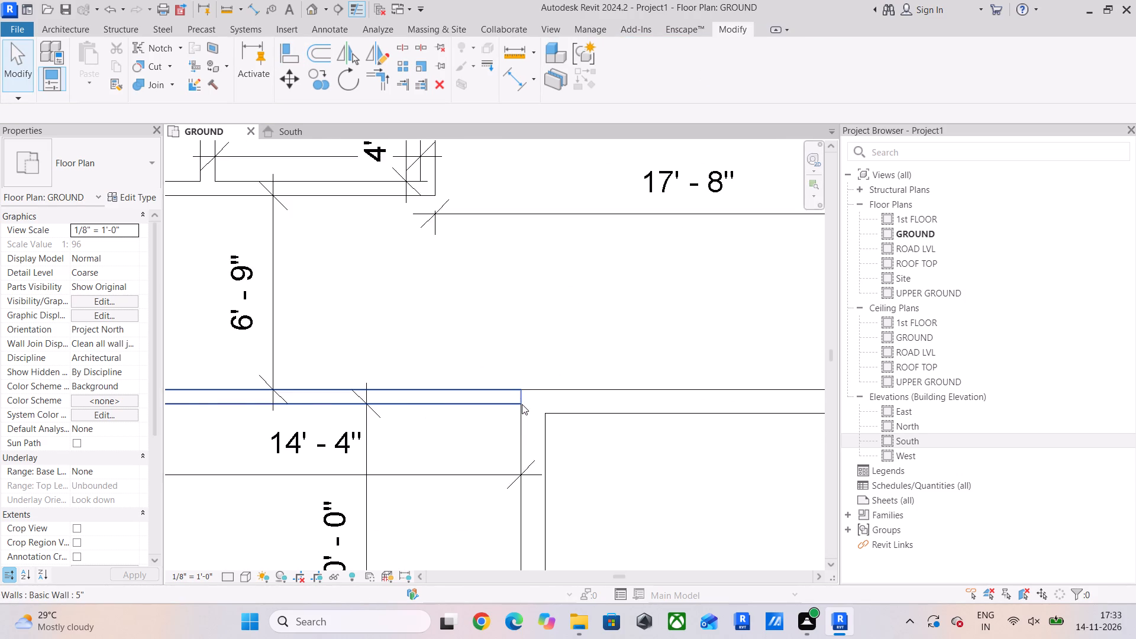
scroll(522, 404, down, 3)
middle_drag(543, 406, 535, 420)
scroll(596, 388, down, 3)
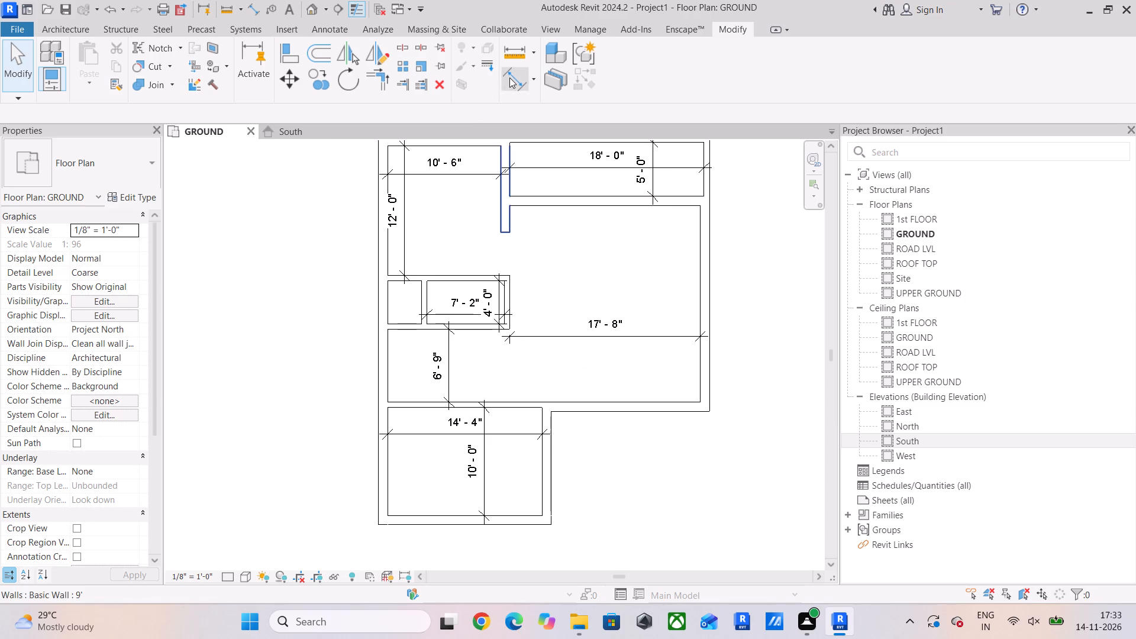
Dimension the large room's north-south depth between the inner faces of its north and south walls.
click(509, 78)
click(652, 397)
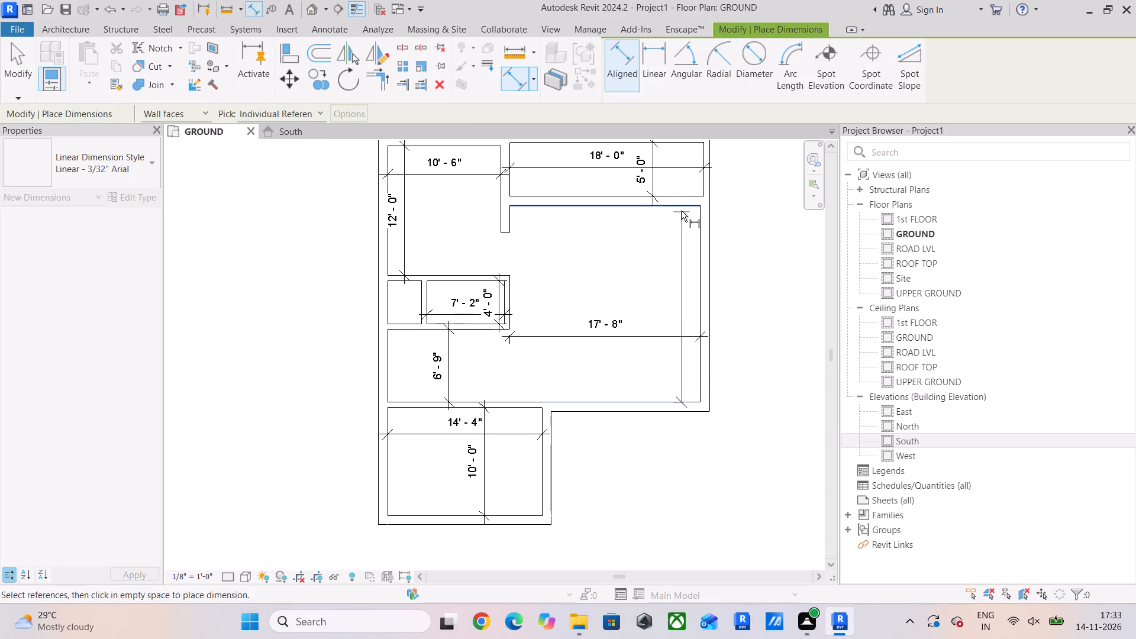
click(679, 207)
click(682, 260)
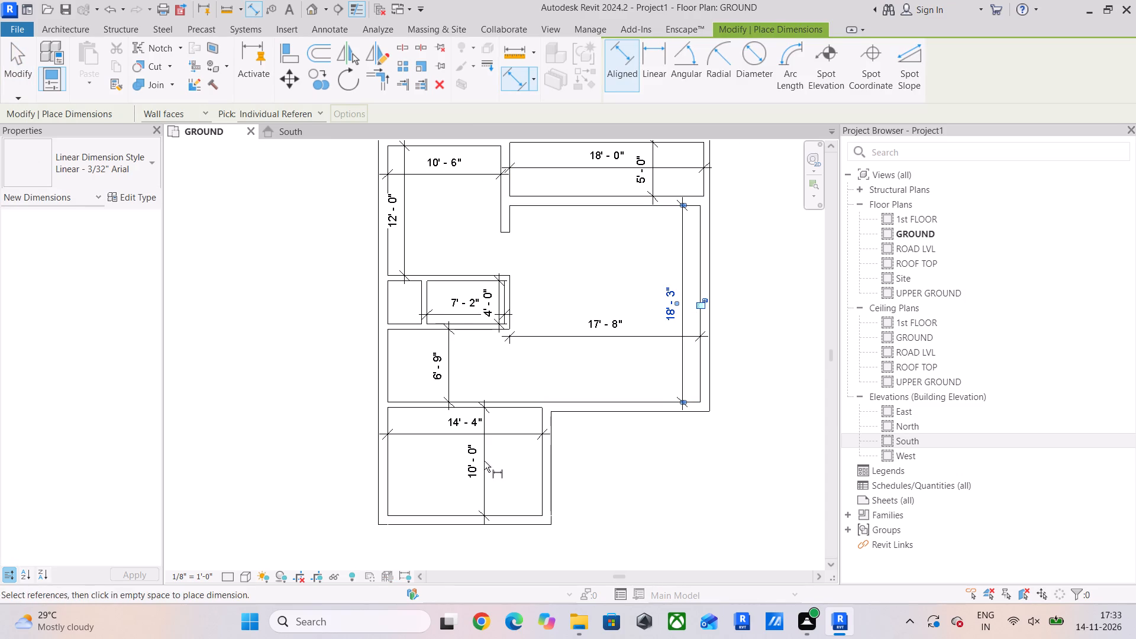
scroll(484, 461, down, 3)
middle_drag(484, 461, 504, 375)
middle_drag(537, 338, 535, 470)
middle_drag(535, 470, 535, 465)
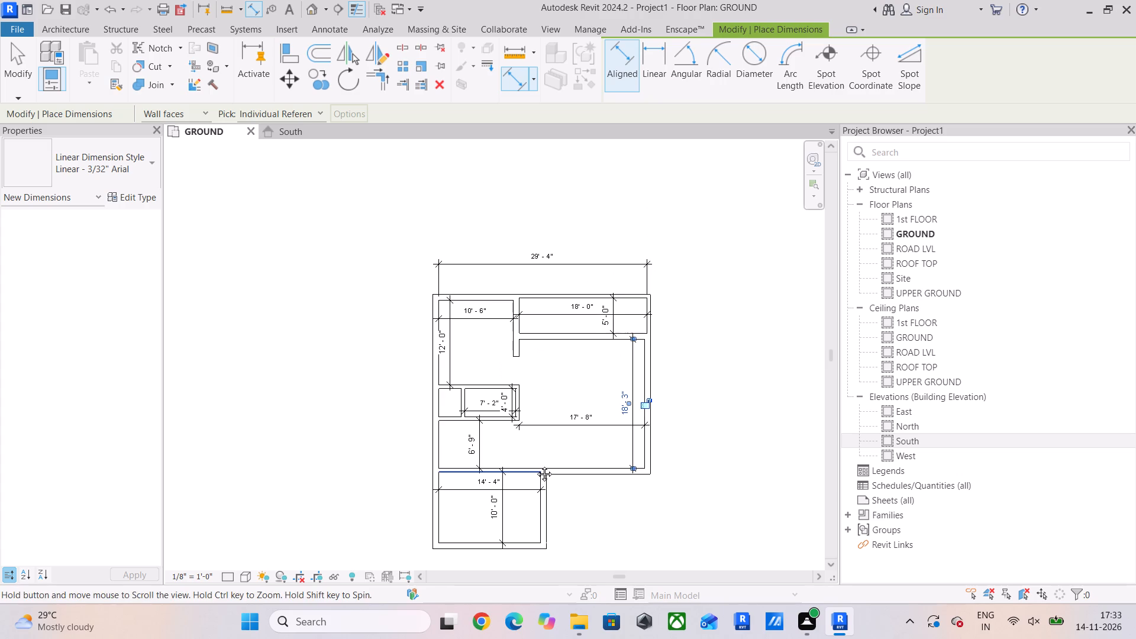
middle_drag(535, 465, 550, 331)
scroll(525, 446, up, 5)
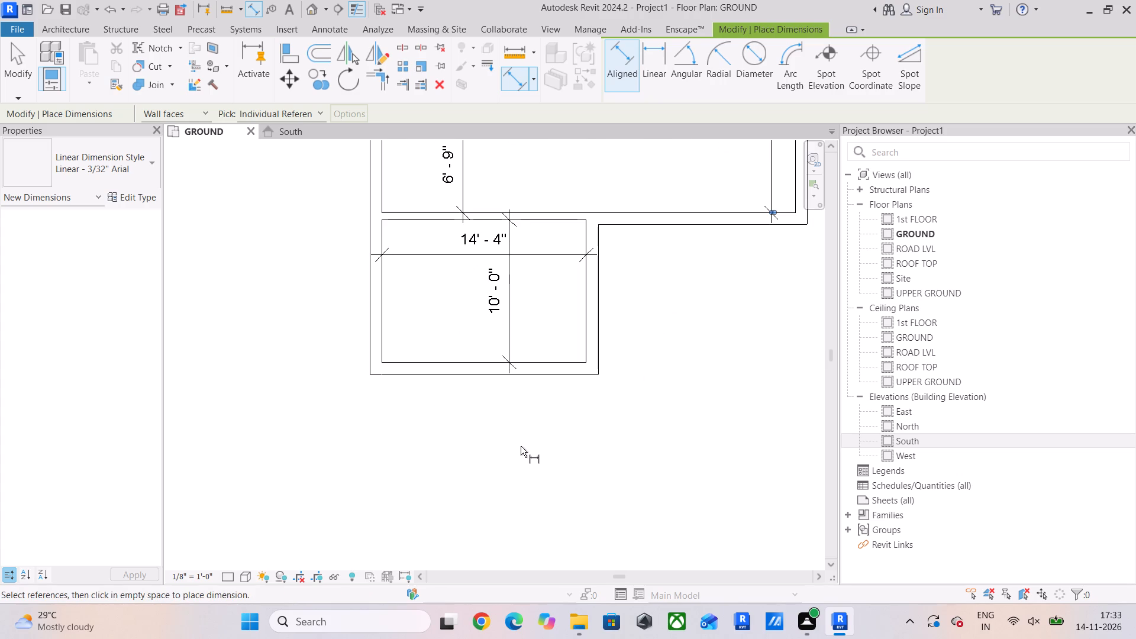
key(Escape)
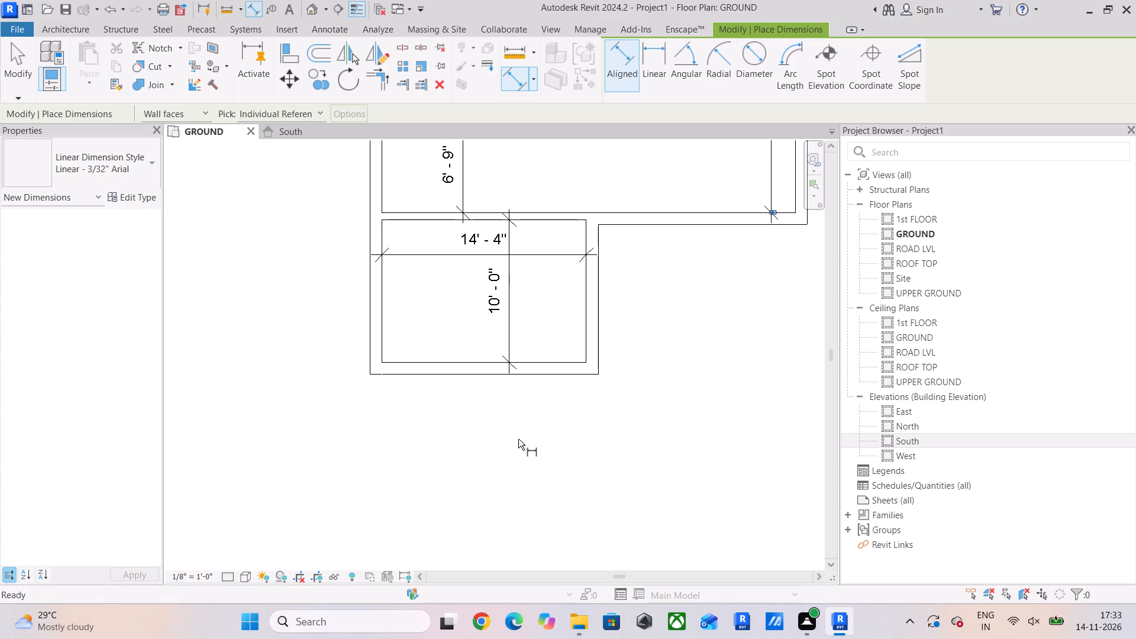
key(Escape)
key(Escape)
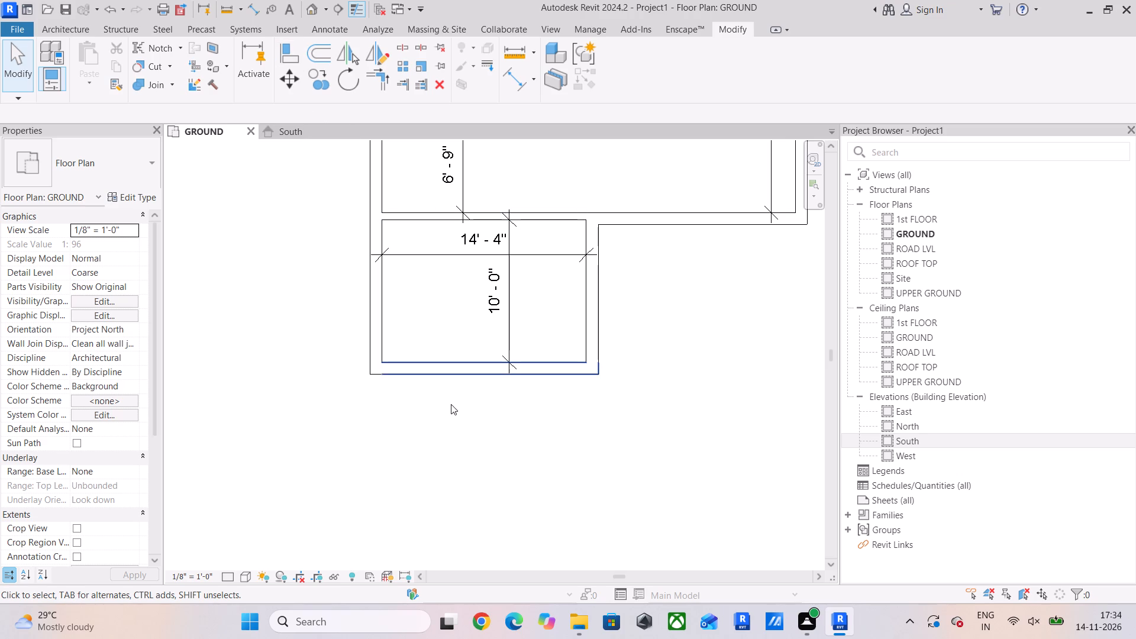
Draw three 9' type walls from the southernmost room's southeast outer corner: 4'8" south, 7' west, and north back to its south wall.
click(450, 375)
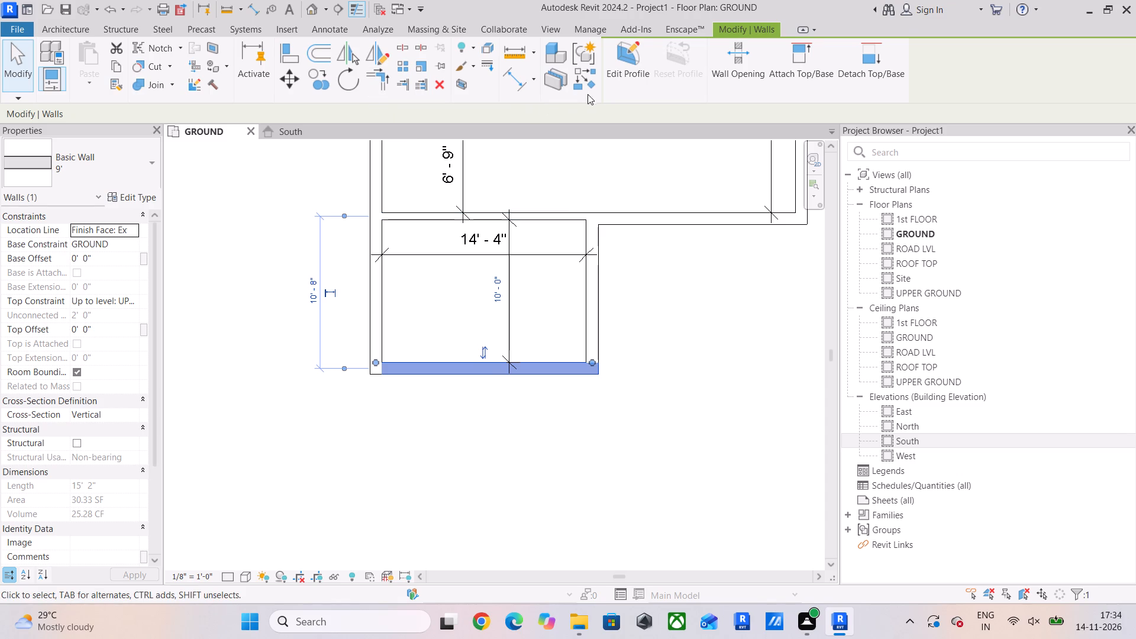
click(591, 86)
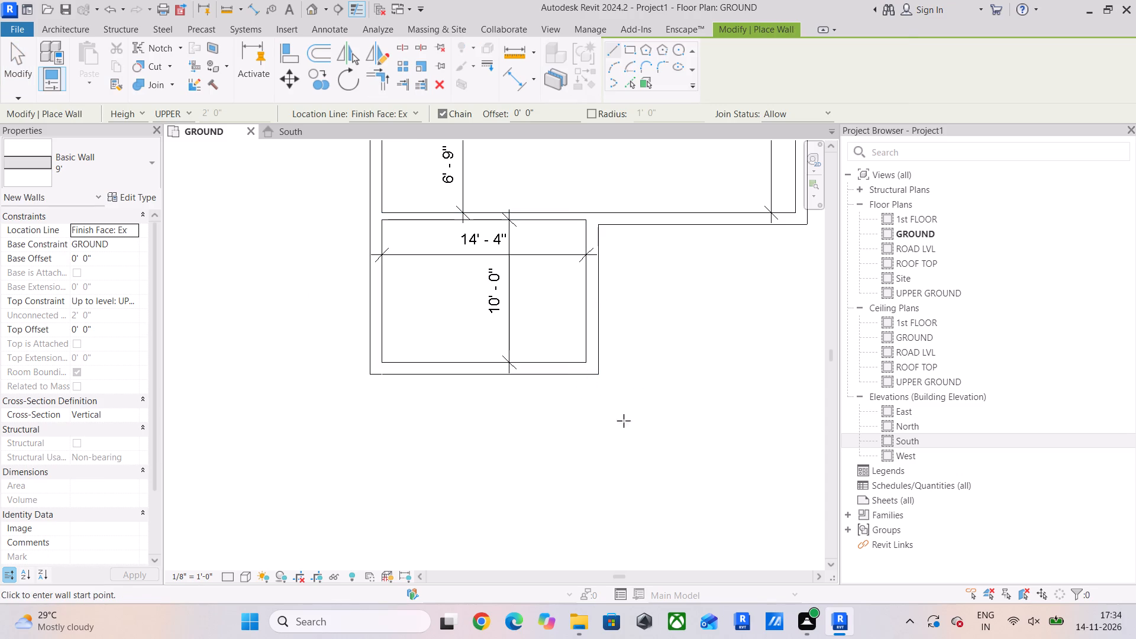
click(599, 377)
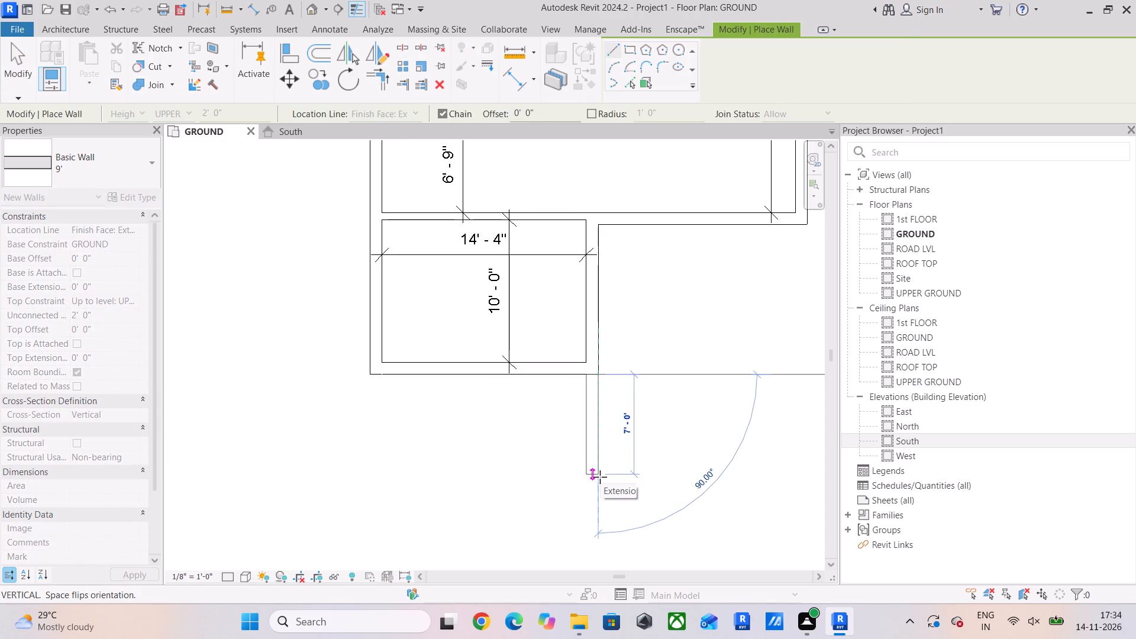
text(4'8")
key(Return)
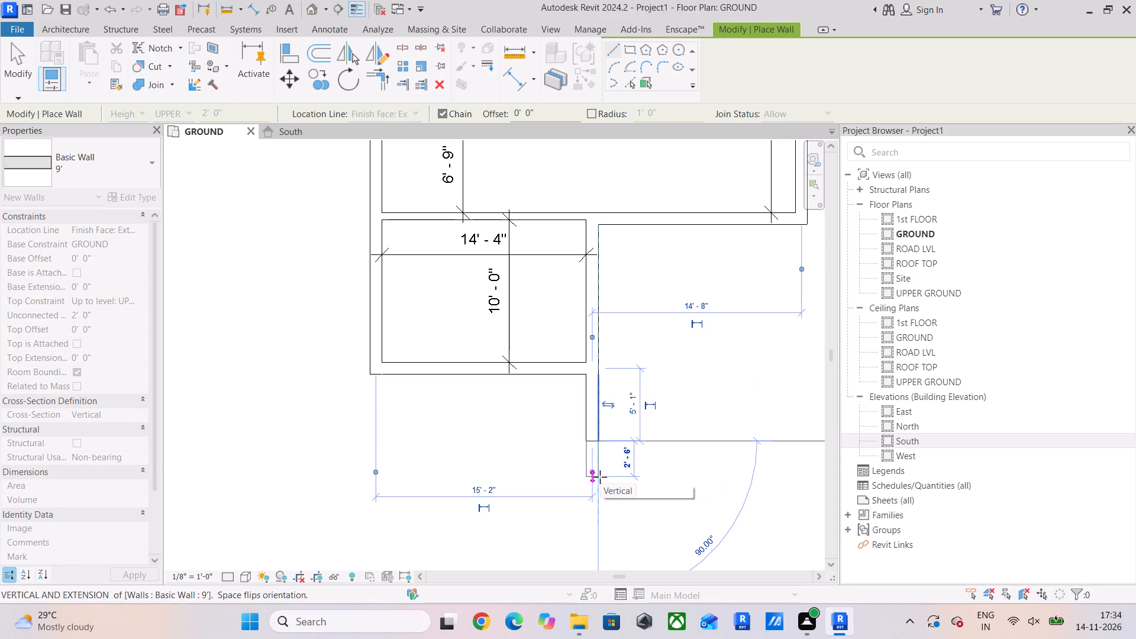
key(space)
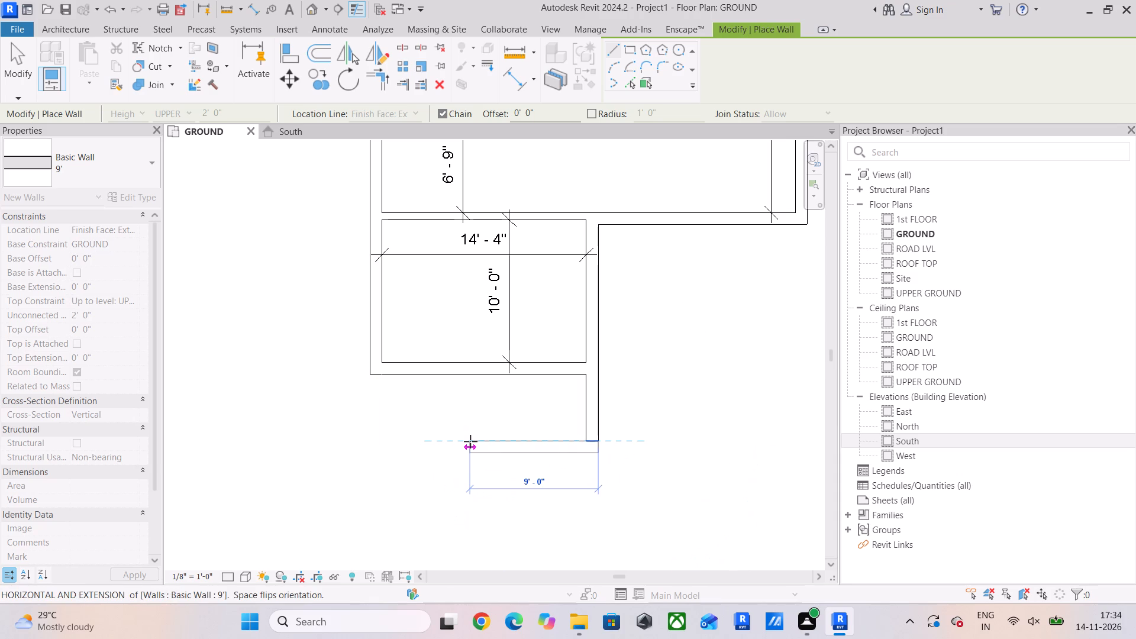
text(7')
key(Return)
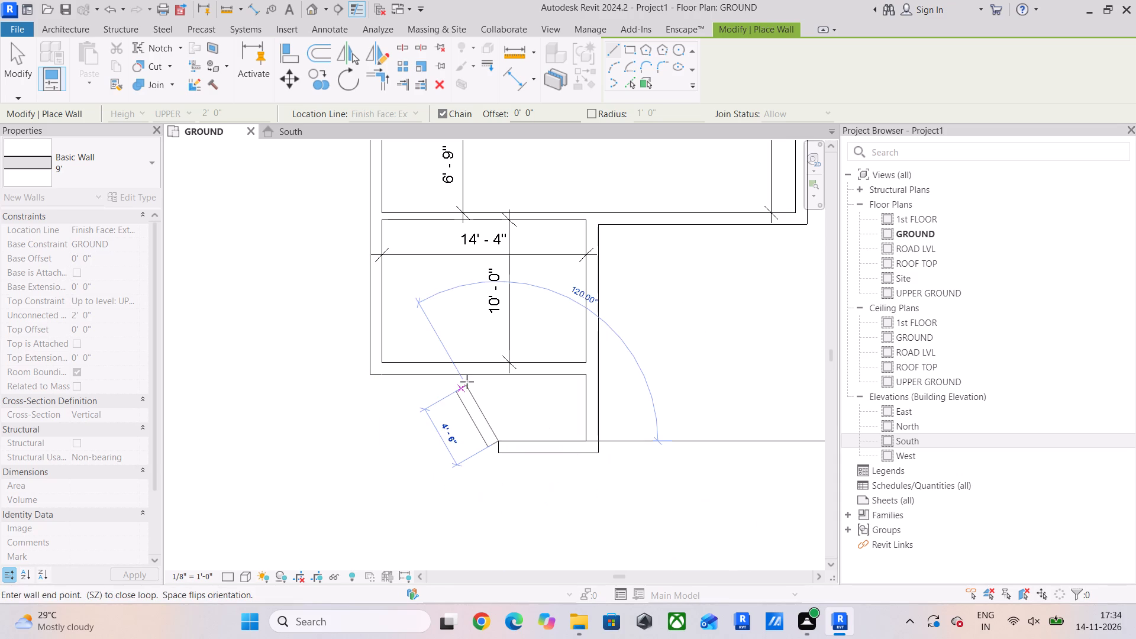
click(499, 379)
key(Escape)
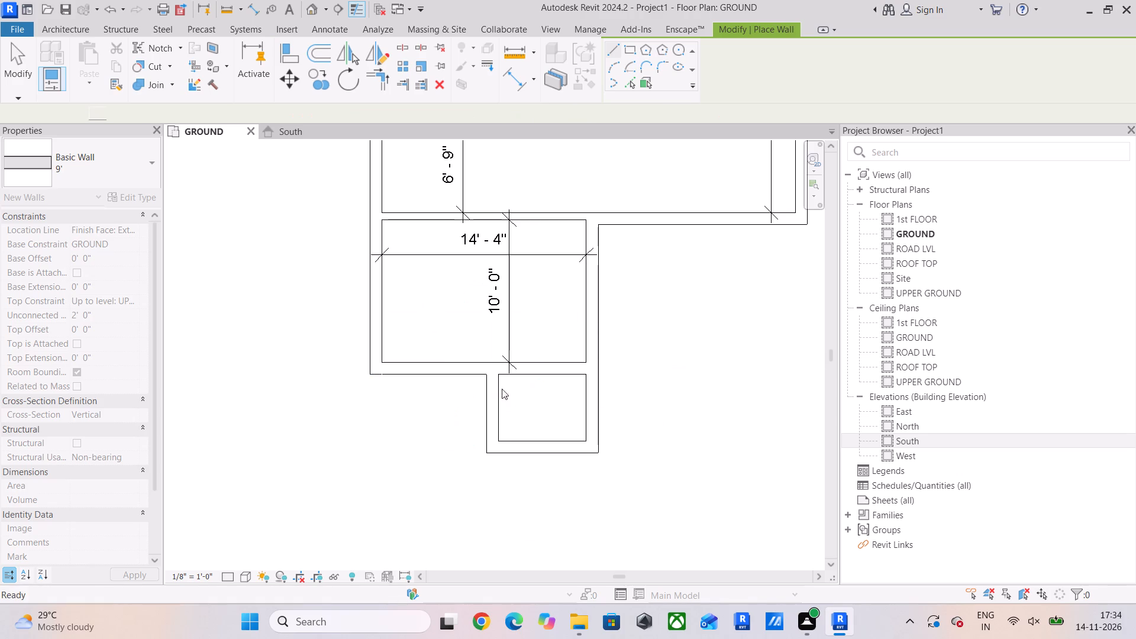
key(Escape)
key(Escape)
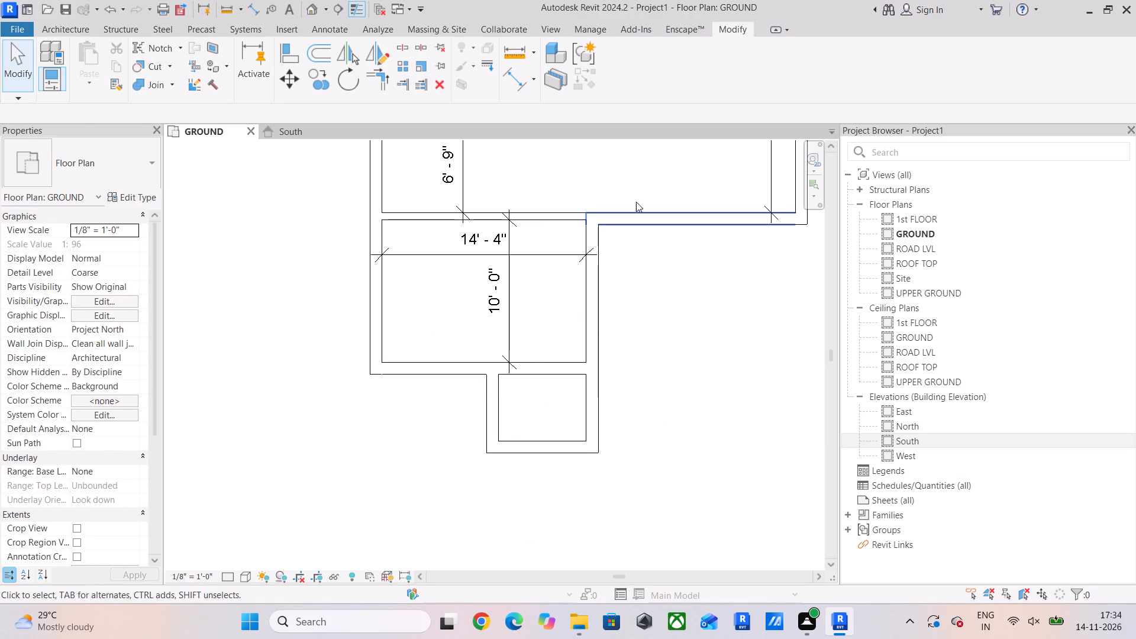
Dimension the inner width and depth of the new small room south of the 14'-4" room.
click(517, 85)
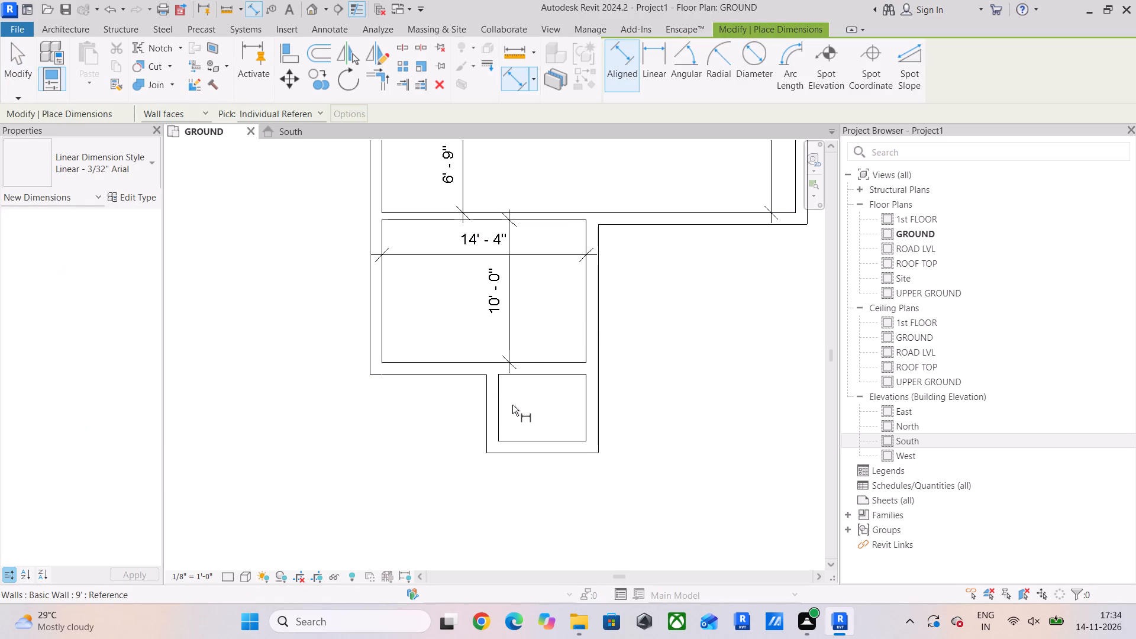
drag(496, 416, 512, 414)
click(583, 412)
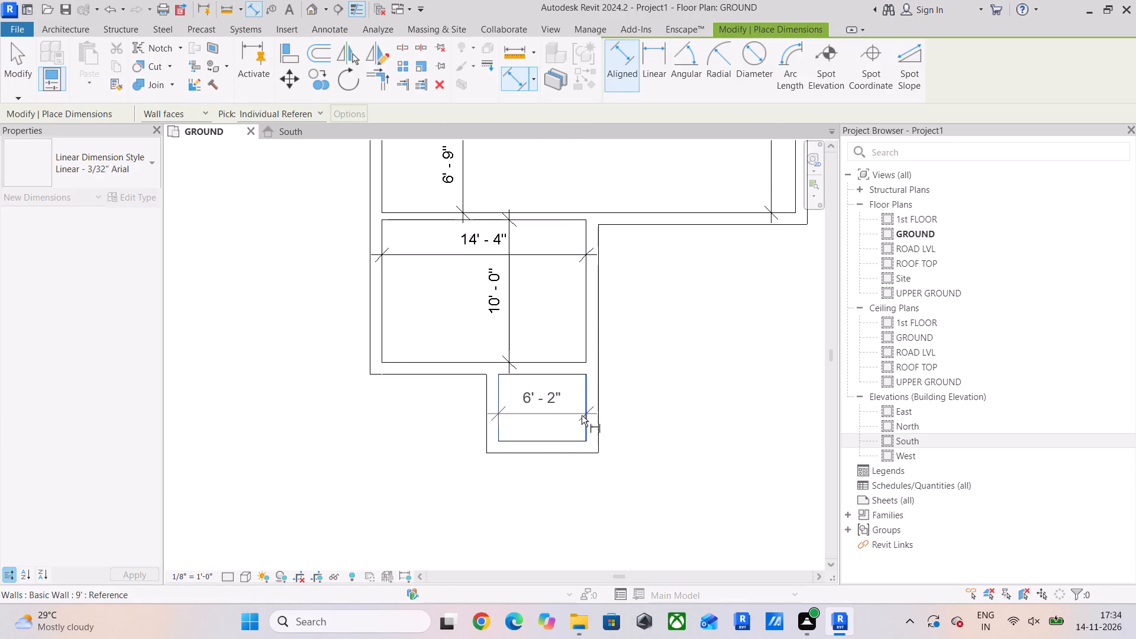
click(578, 424)
click(569, 372)
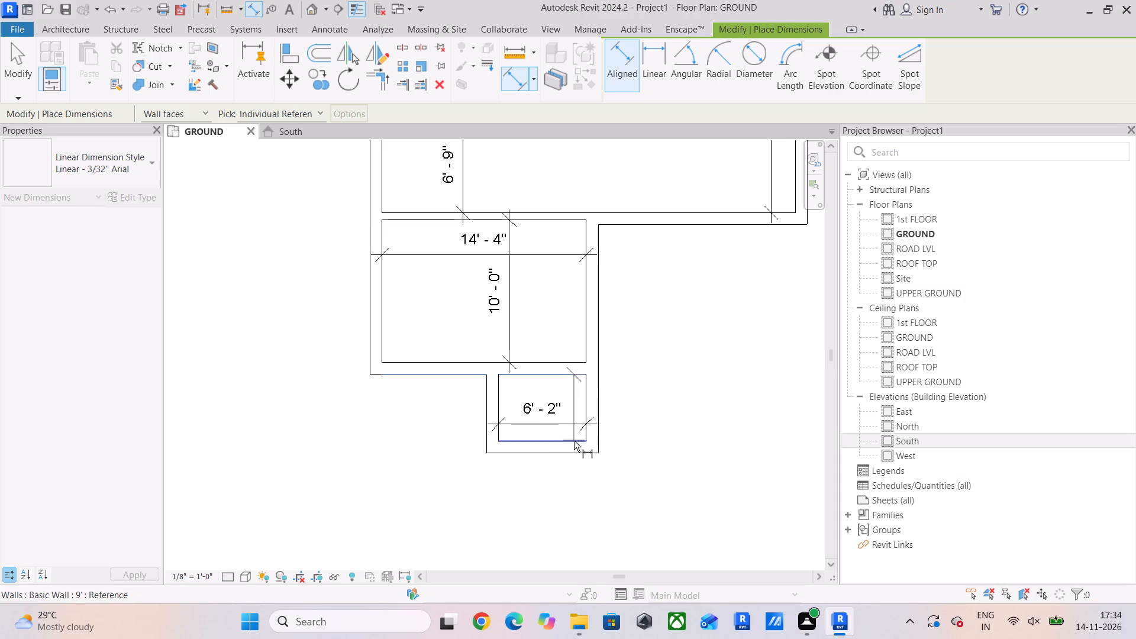
click(574, 441)
click(582, 398)
key(Escape)
key(Escape)
Move the new small room's west wall by setting the room's inner width to 7'4".
click(499, 394)
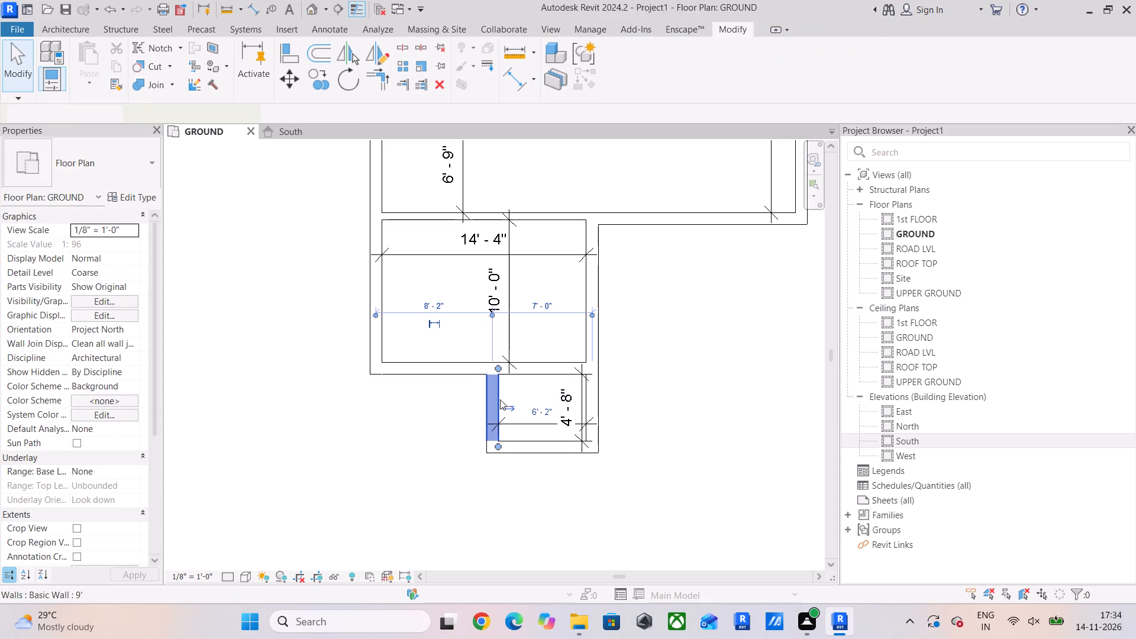
click(538, 407)
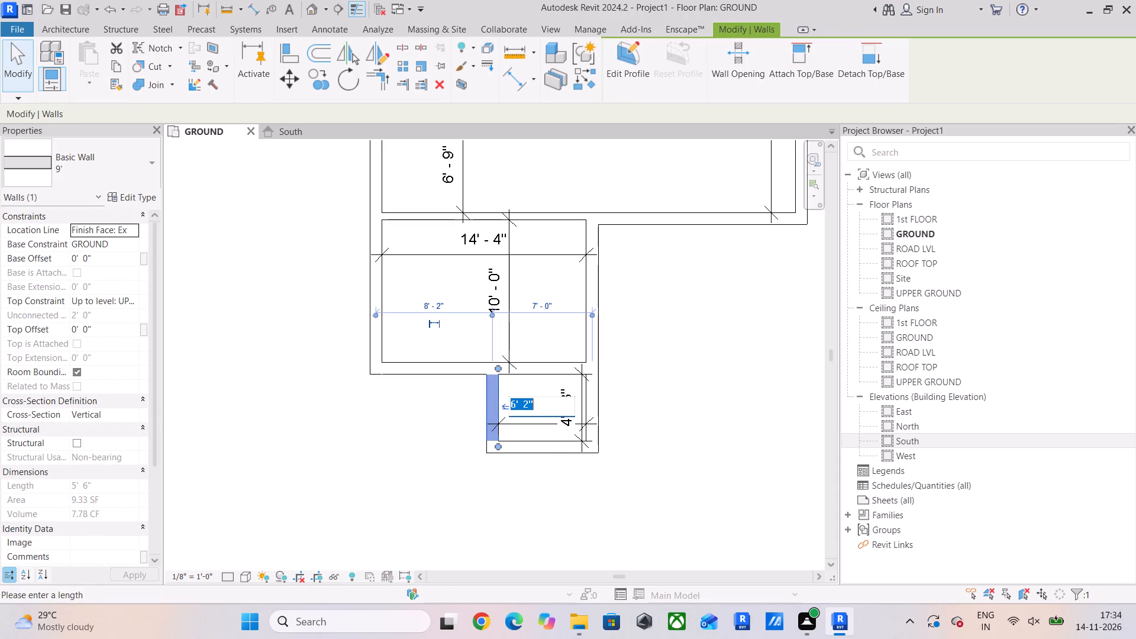
text(7')
text(4")
key(Return)
key(Escape)
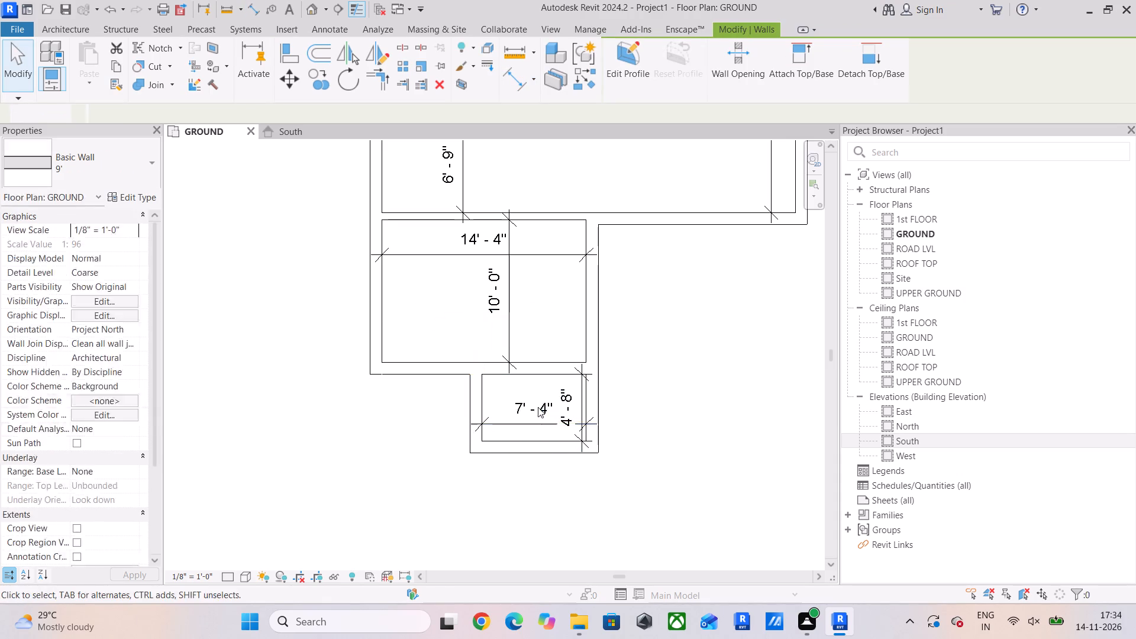
key(Escape)
key(Escape)
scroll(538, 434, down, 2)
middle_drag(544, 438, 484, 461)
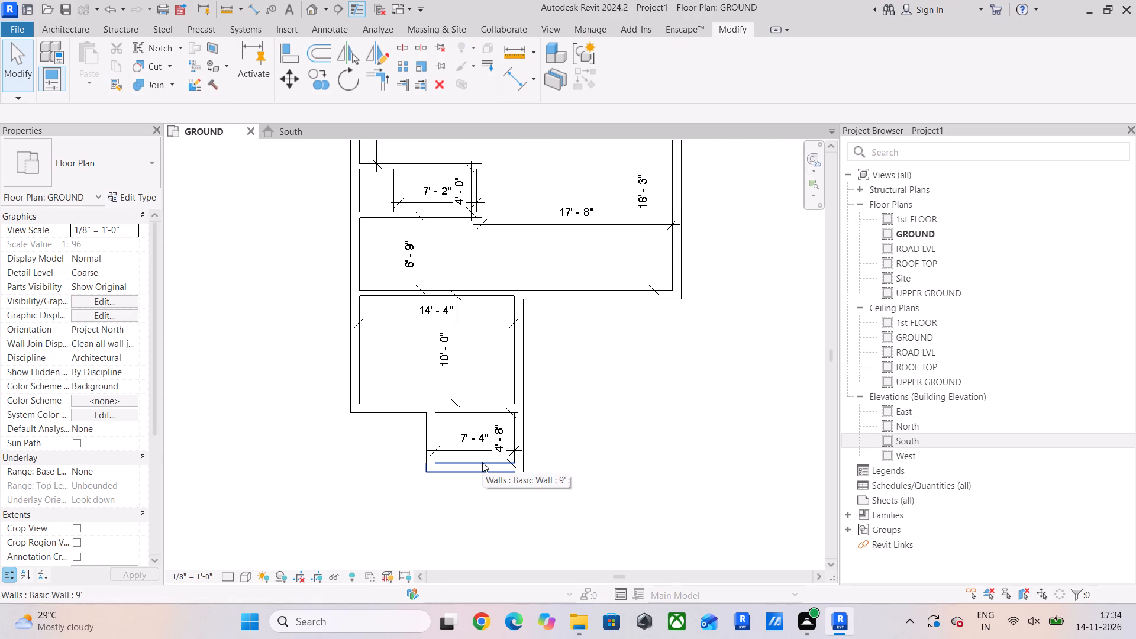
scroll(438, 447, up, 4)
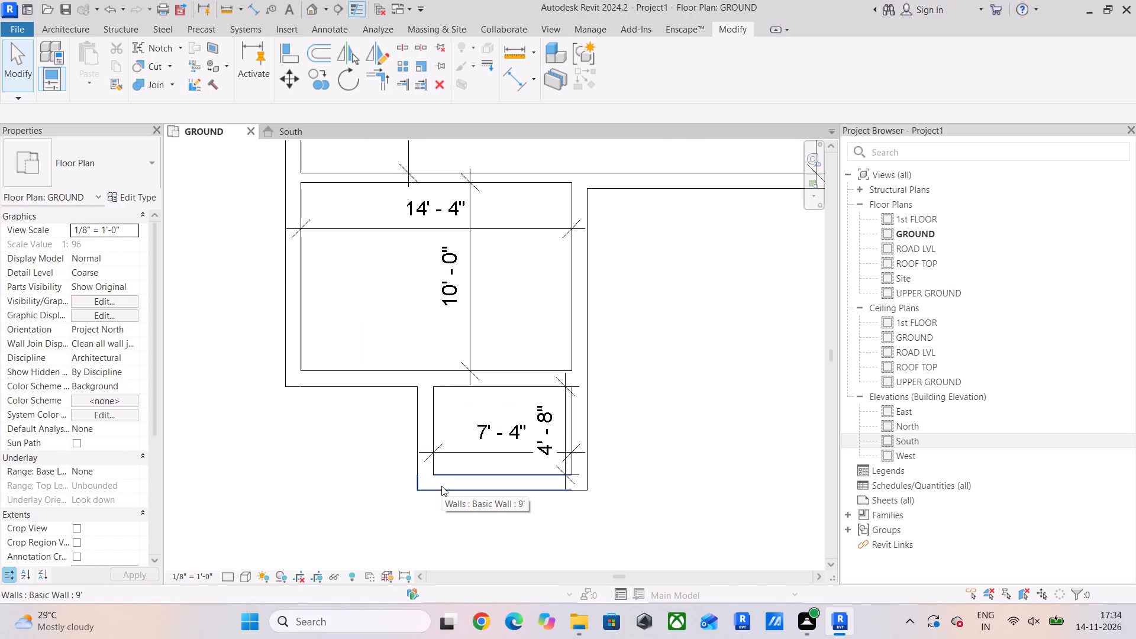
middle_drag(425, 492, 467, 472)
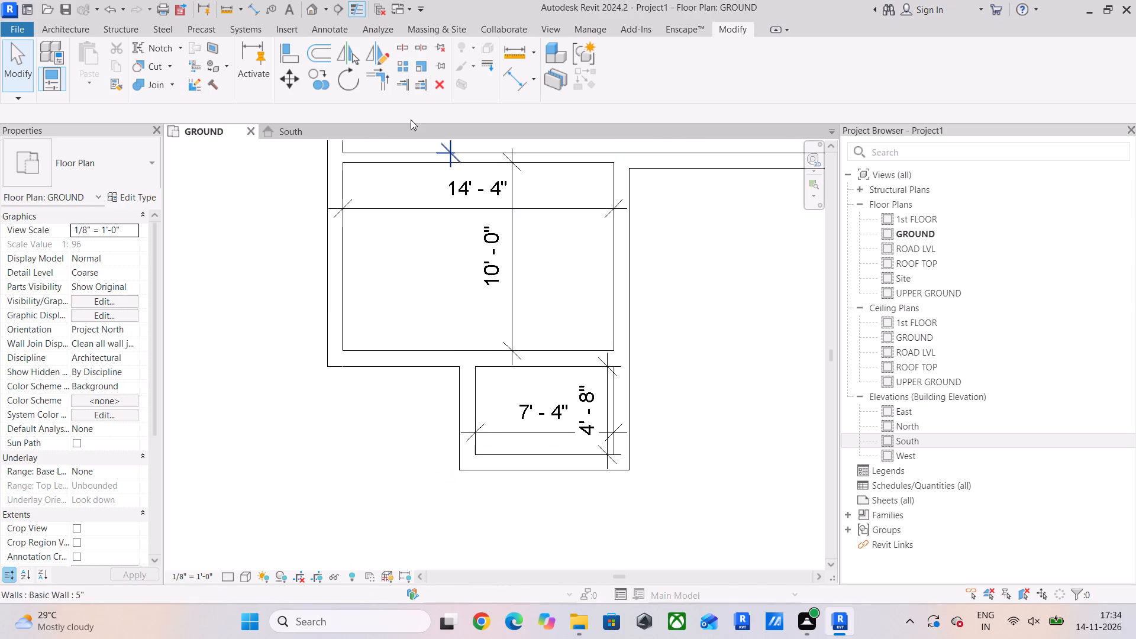
Check the distance from the west wall's inner face to the small south room's outer west face using a temporary aligned dimension.
click(517, 83)
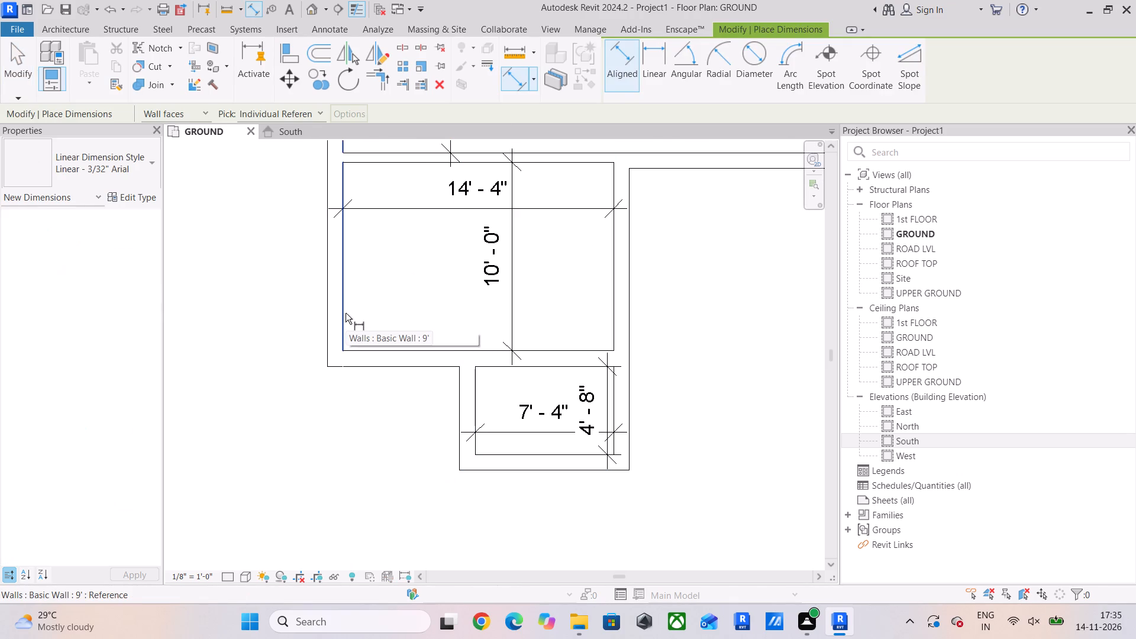
click(346, 313)
click(457, 385)
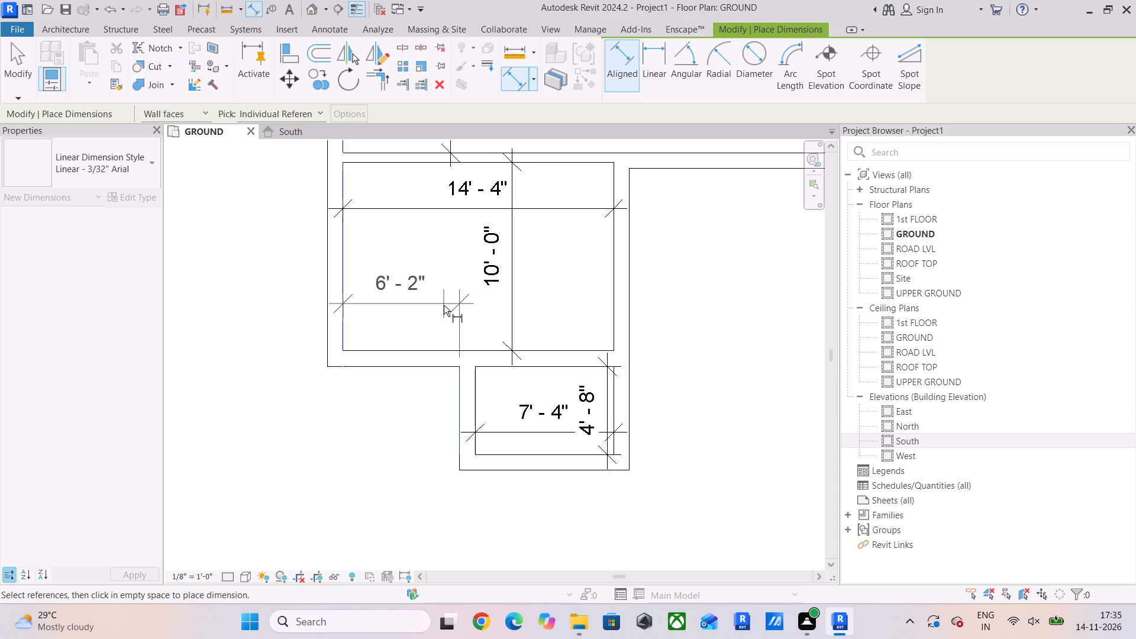
scroll(444, 305, down, 1)
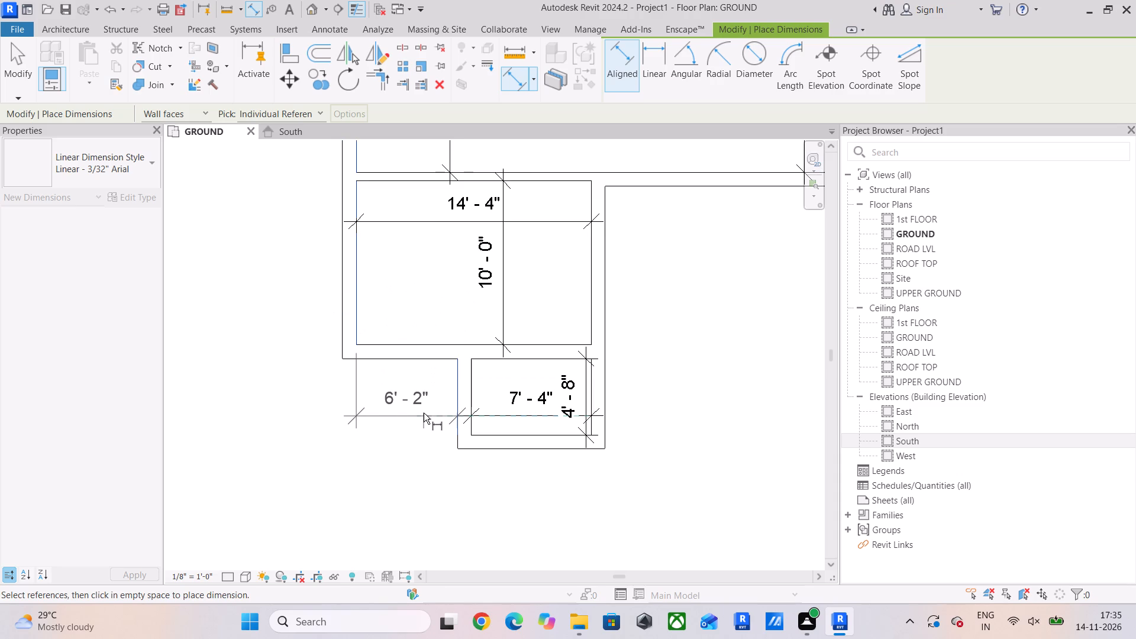
middle_drag(421, 417, 407, 441)
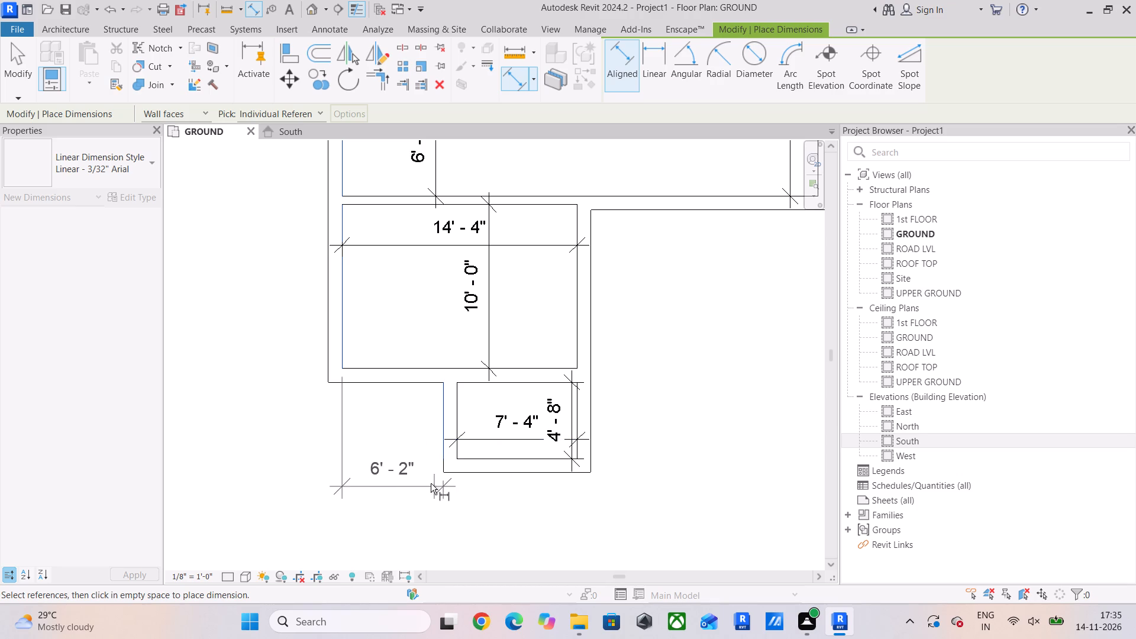
key(Escape)
middle_drag(424, 443, 444, 463)
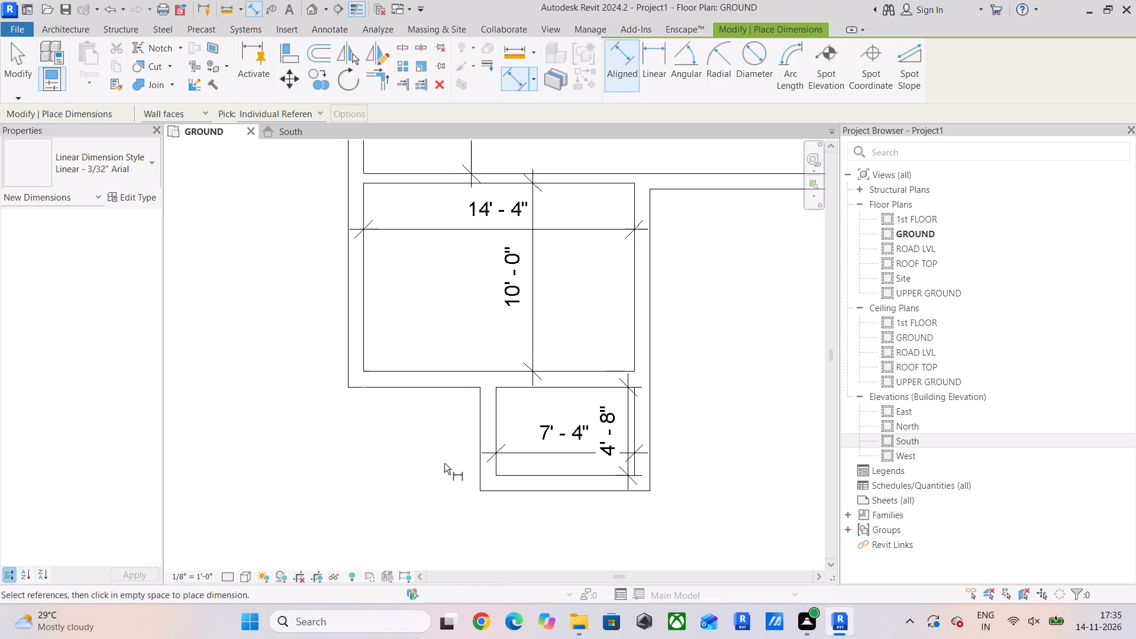
middle_drag(444, 463, 456, 478)
middle_drag(457, 479, 479, 532)
scroll(429, 362, down, 4)
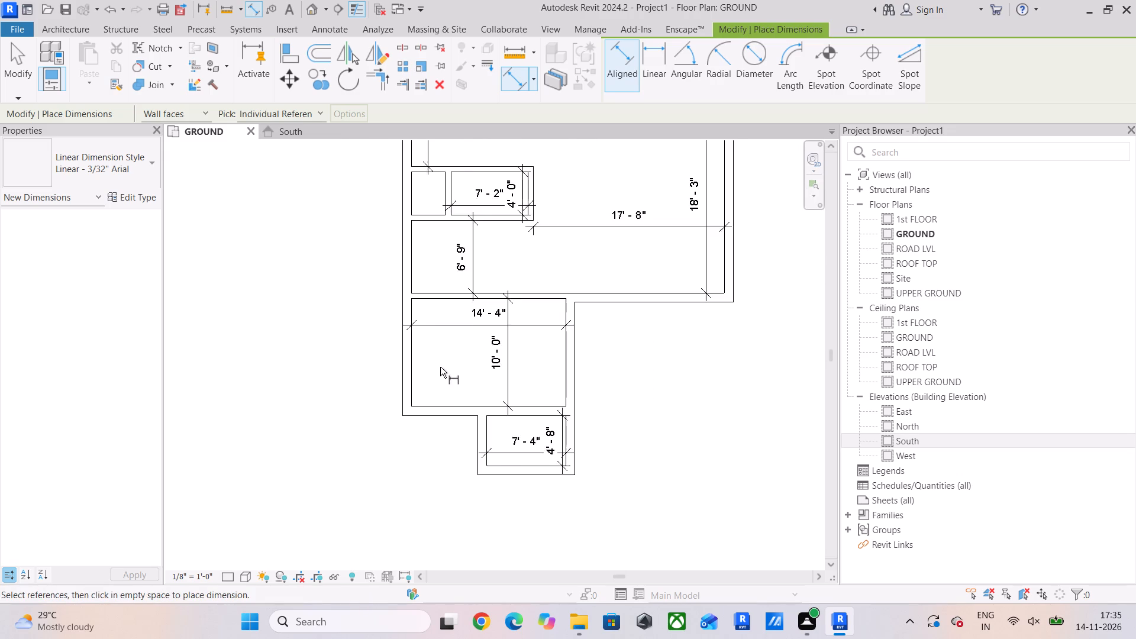
middle_drag(440, 380, 431, 444)
middle_drag(424, 425, 420, 447)
key(Escape)
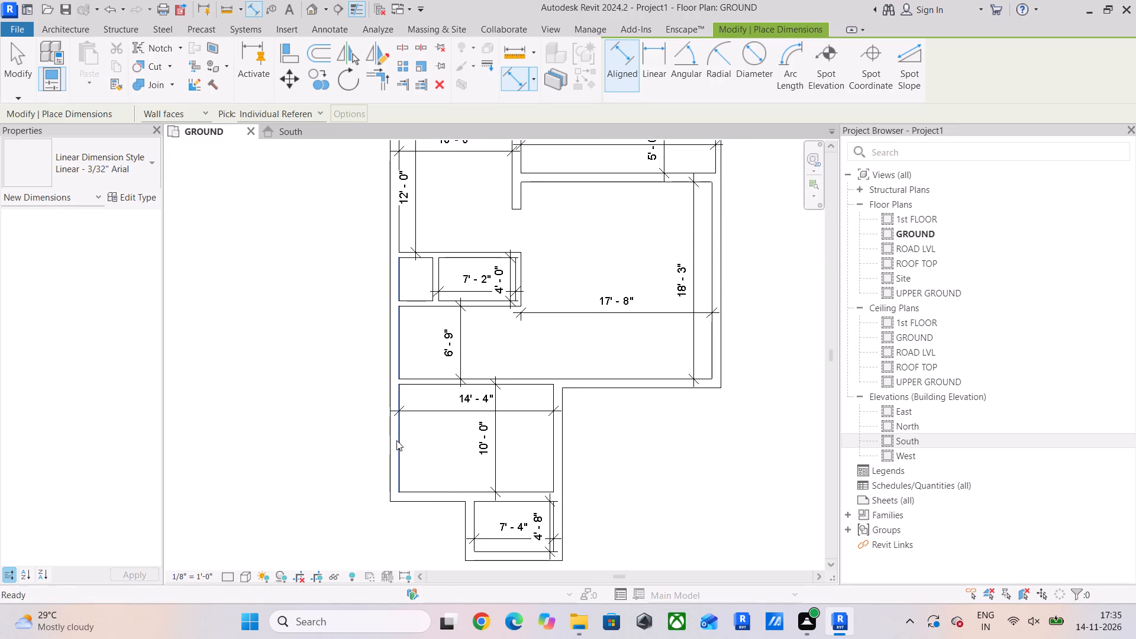
key(Escape)
Move the west exterior wall by setting the inner width of the 14'-4" room to 15'.
click(396, 440)
click(468, 404)
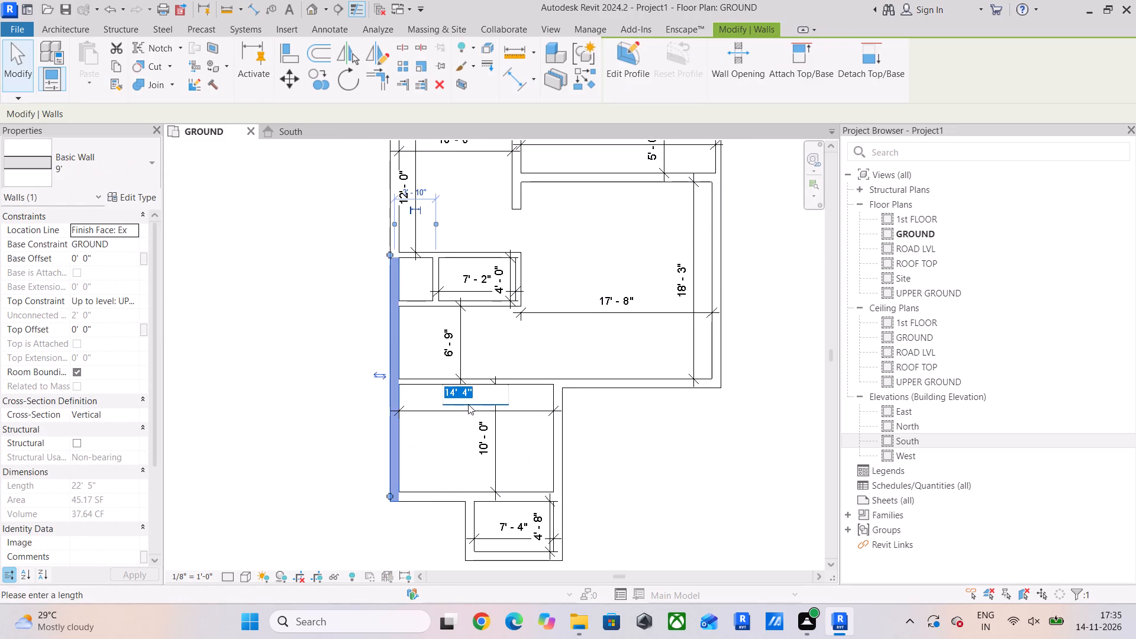
scroll(482, 480, down, 2)
middle_drag(451, 454, 443, 480)
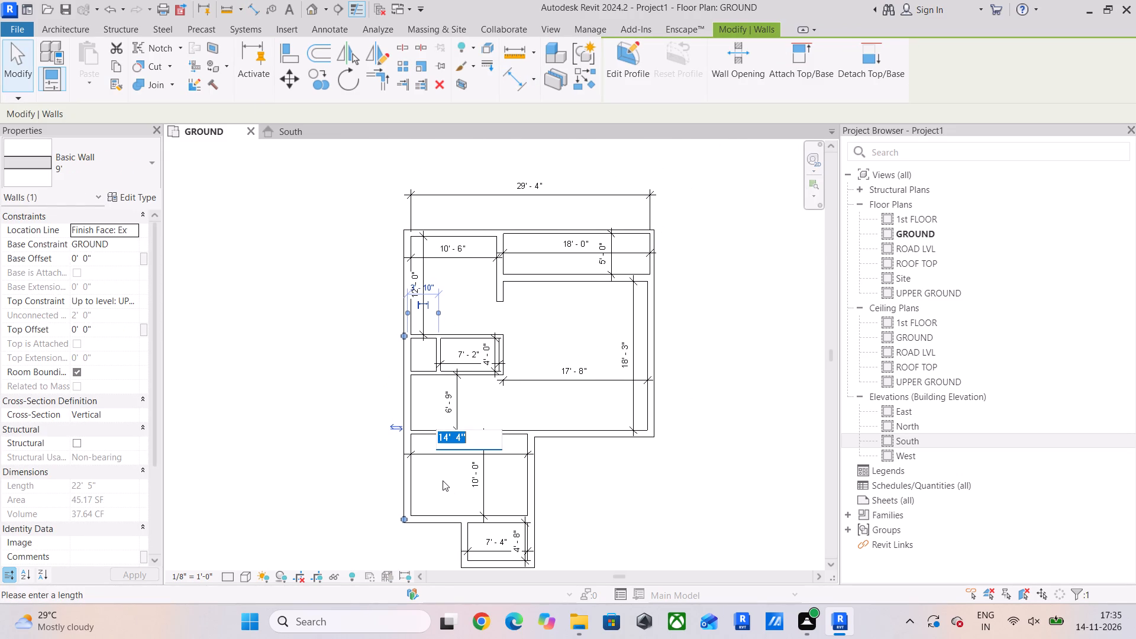
scroll(422, 451, up, 3)
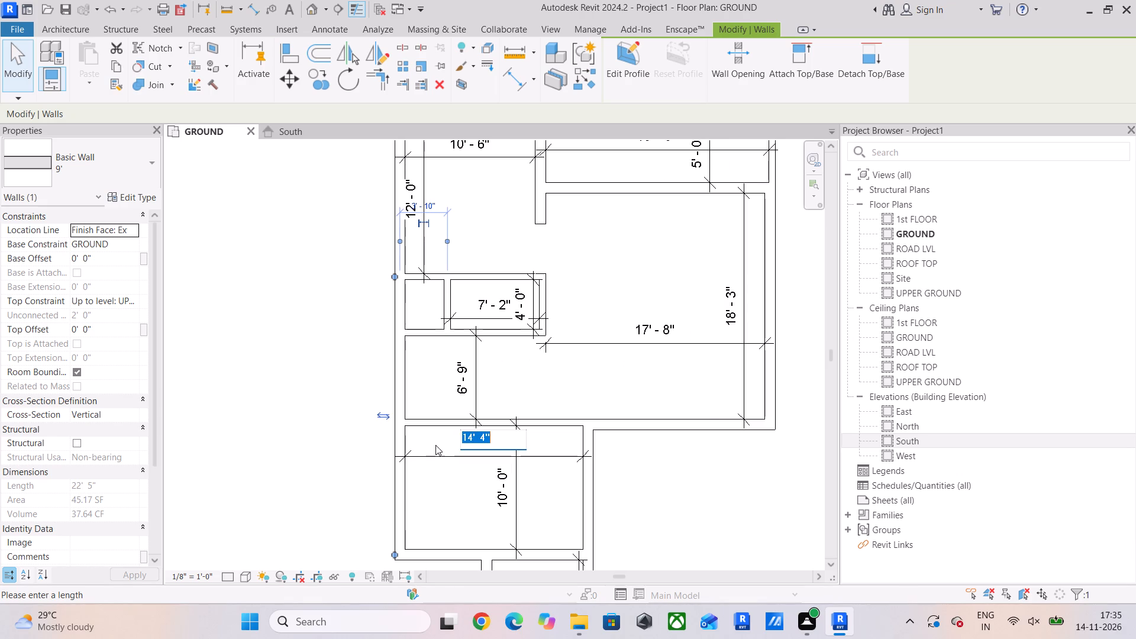
click(392, 495)
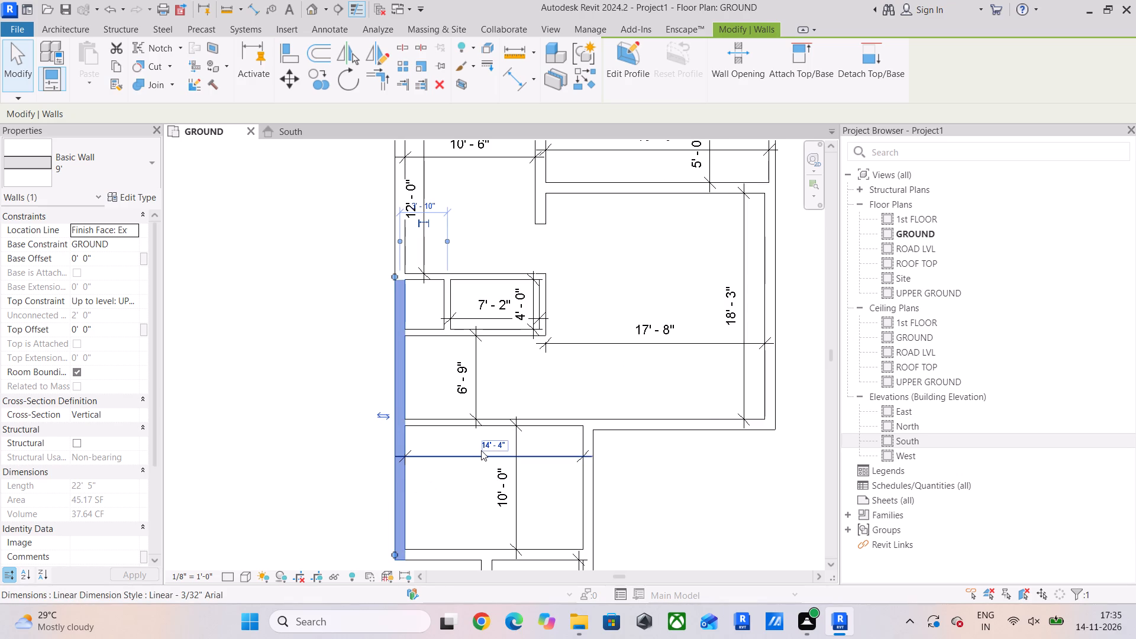
click(481, 450)
text(15')
key(Return)
Recheck the distance between the small south room's outer west face and the west wall's inner face with a temporary aligned dimension.
scroll(483, 449, down, 3)
middle_drag(491, 455, 480, 485)
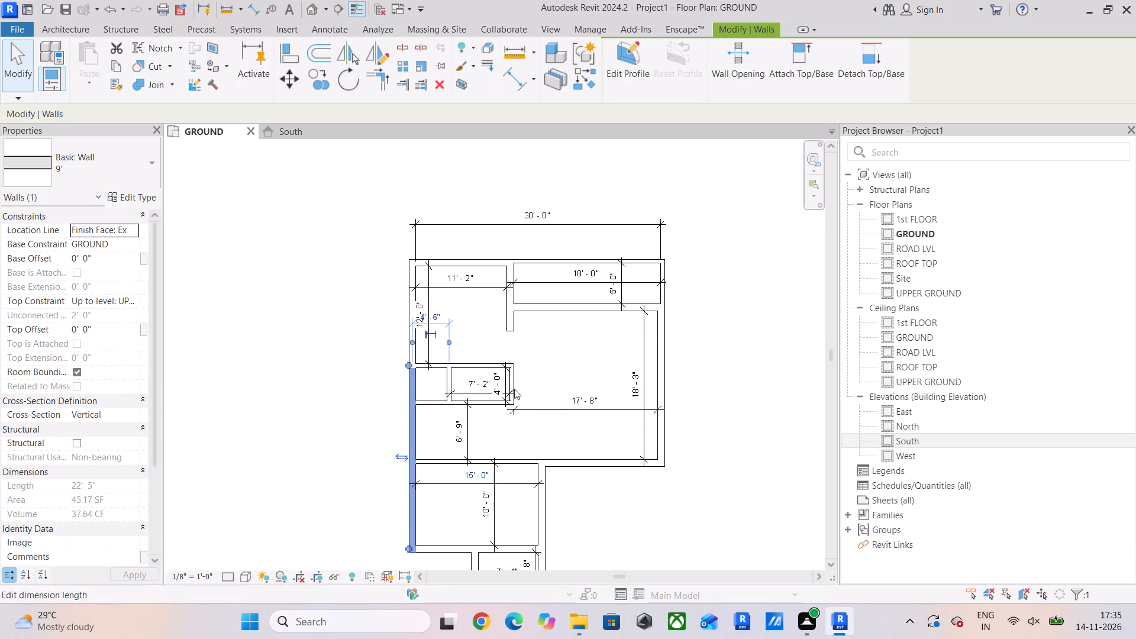
middle_drag(509, 399, 517, 304)
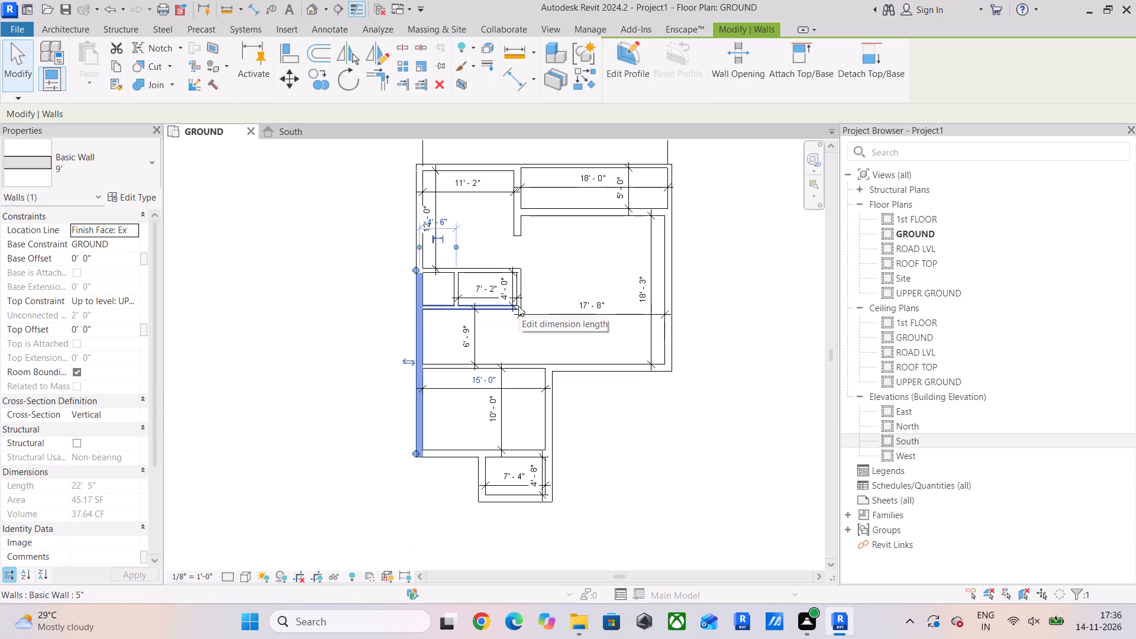
scroll(438, 496, up, 4)
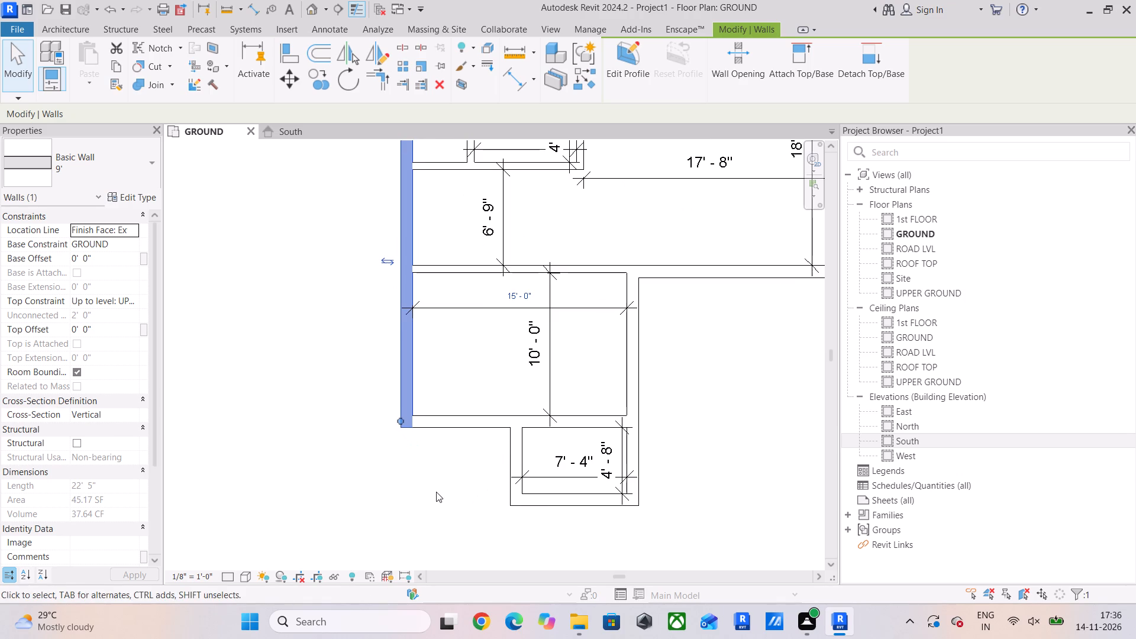
drag(509, 88, 509, 100)
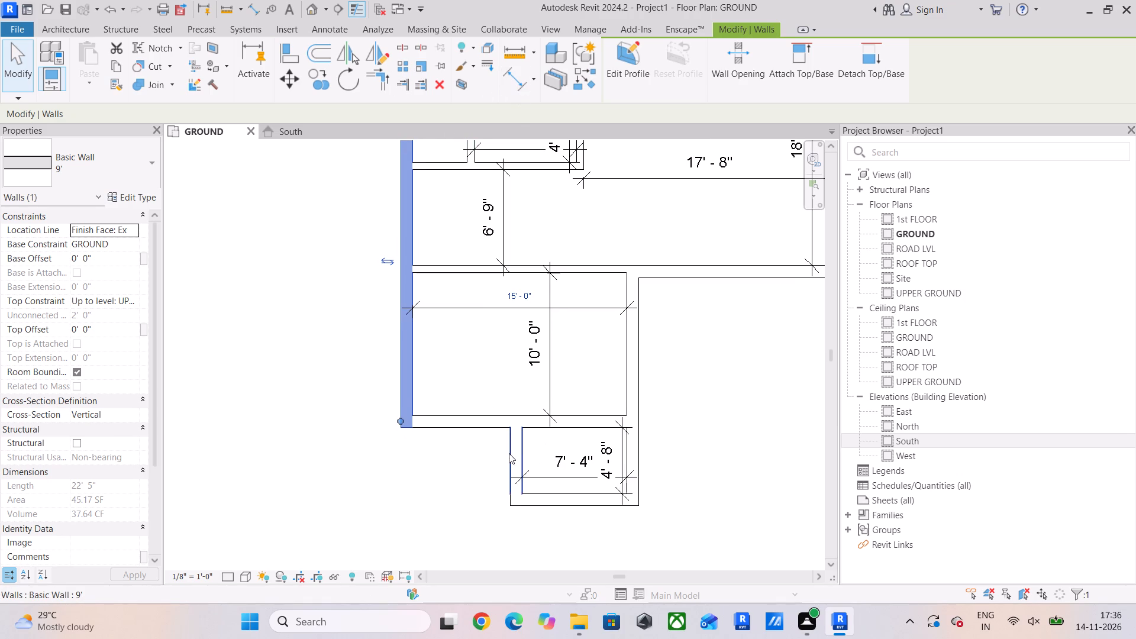
click(525, 81)
click(511, 454)
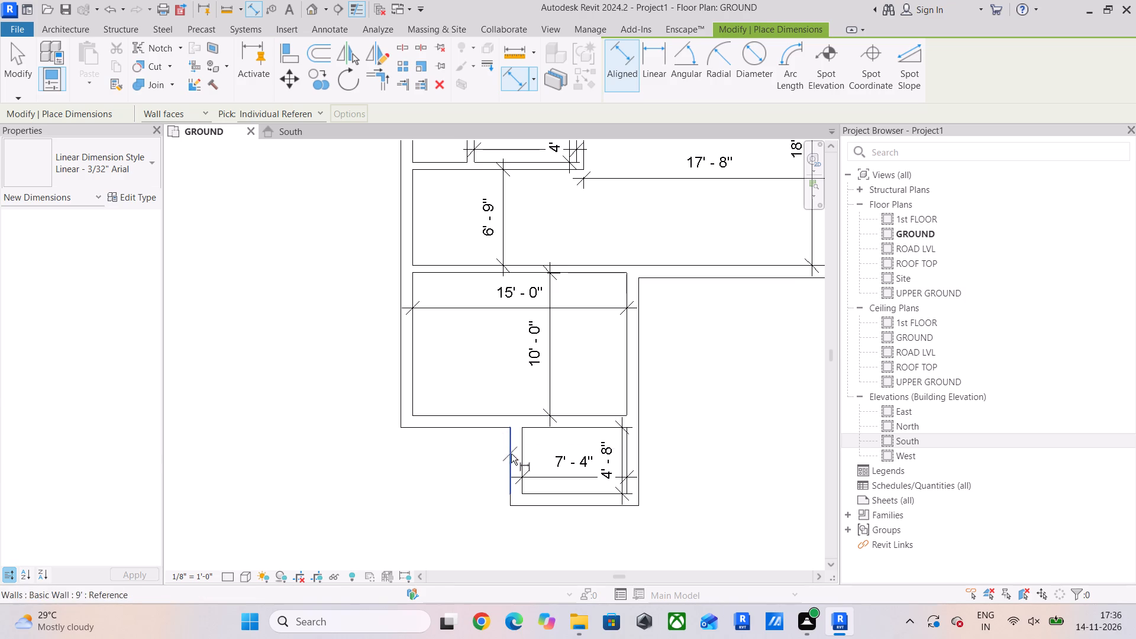
click(415, 387)
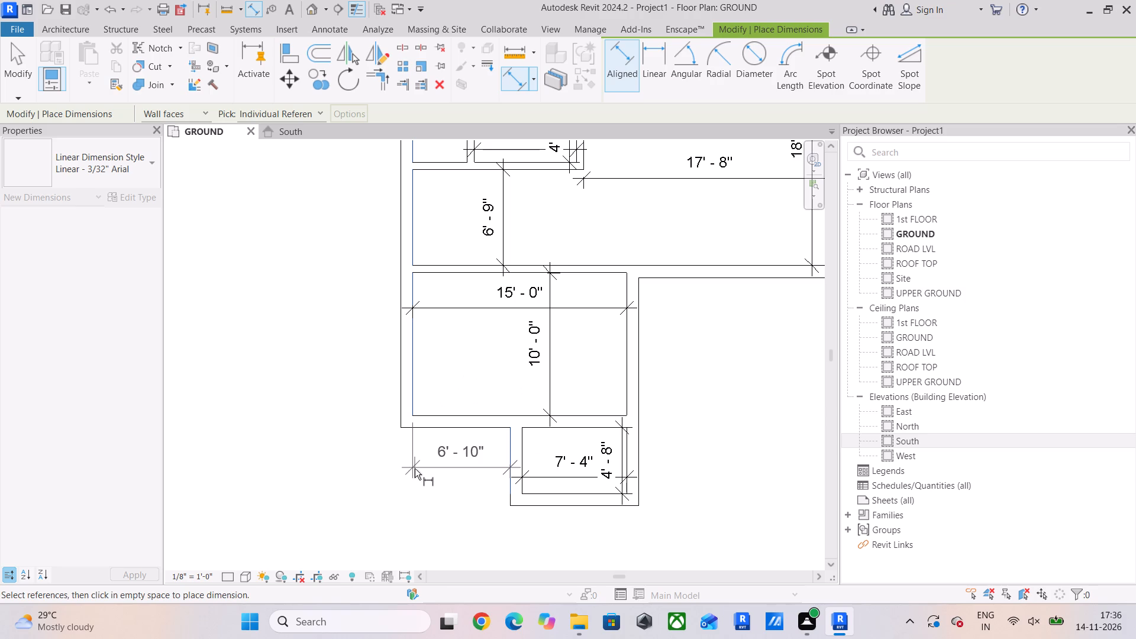
key(Escape)
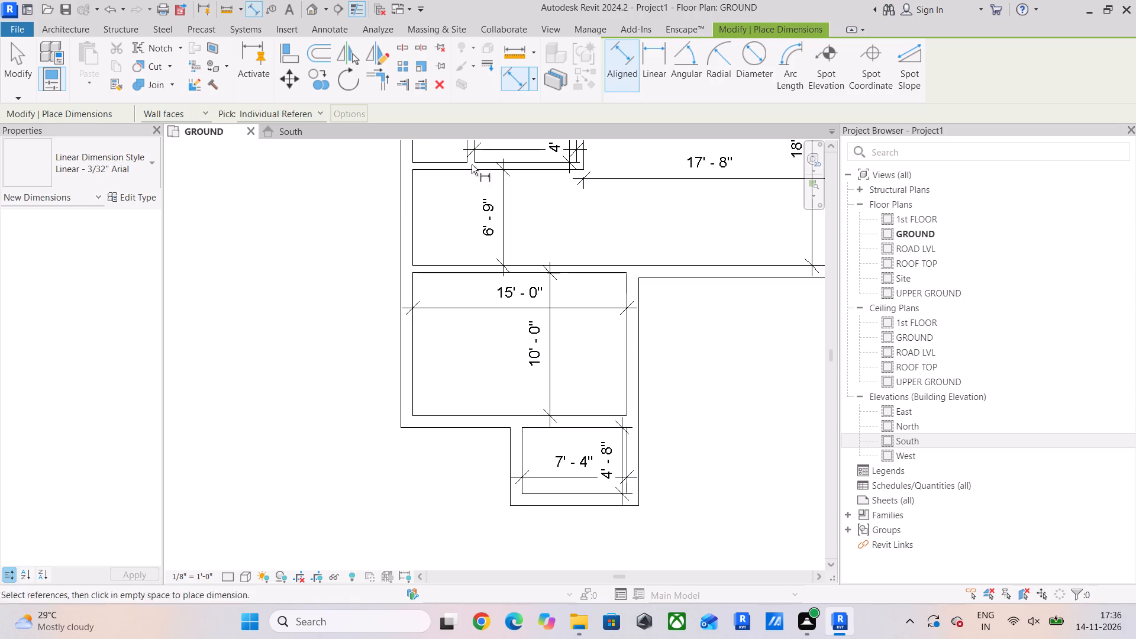
Draw two 5" type walls from the 15' room's southwest outer corner: 4'8" south, and east to the small room's west wall.
click(50, 29)
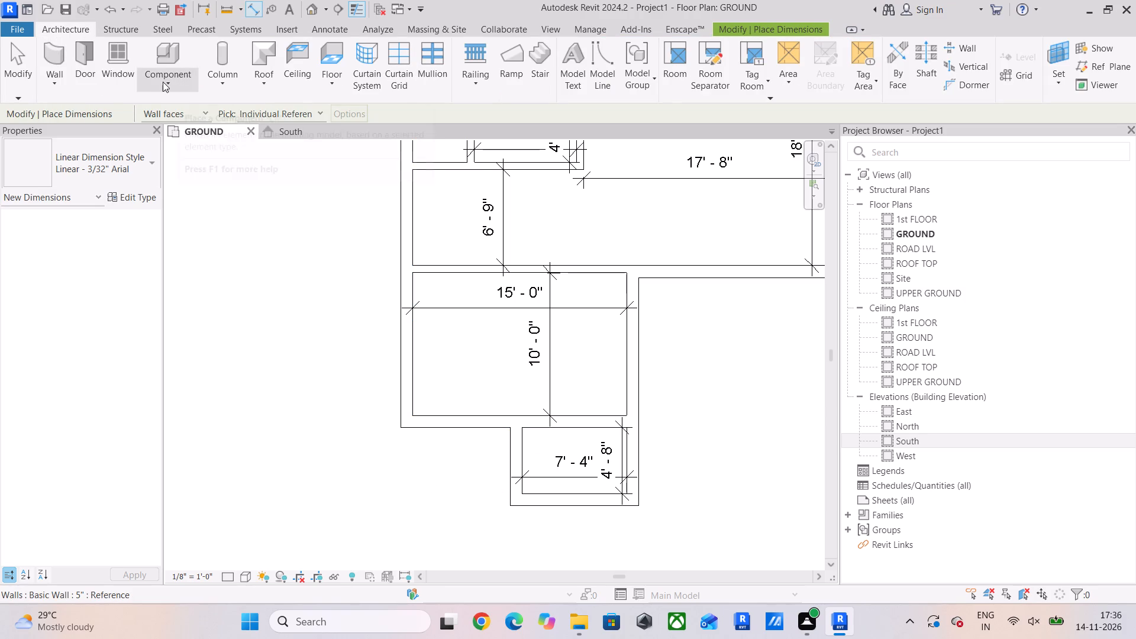
click(54, 60)
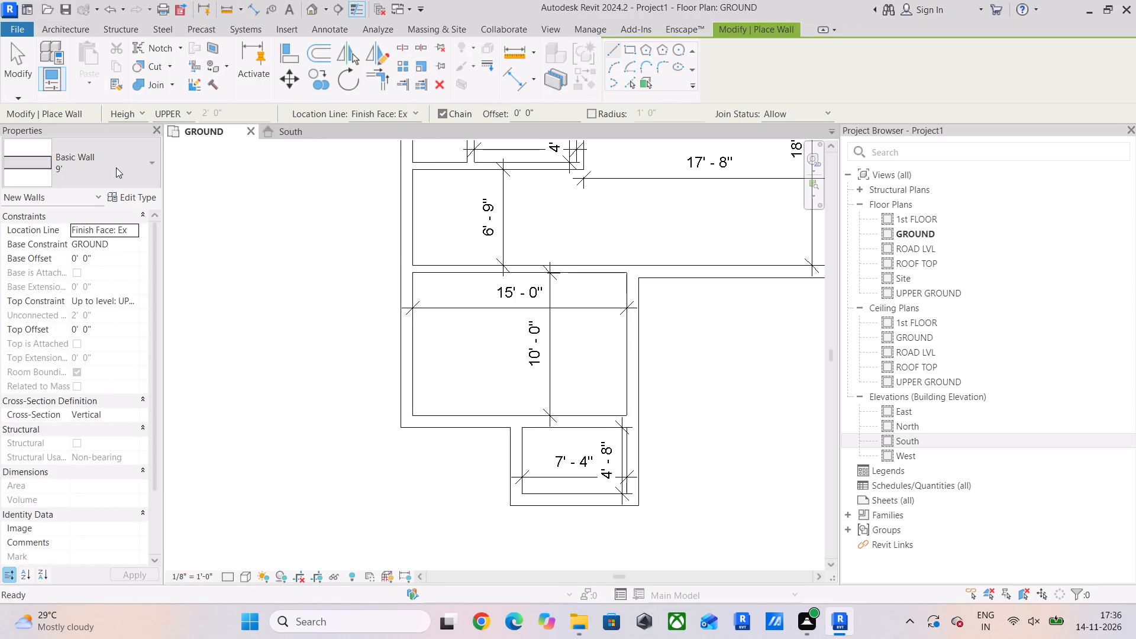
click(116, 167)
scroll(104, 249, up, 3)
click(104, 249)
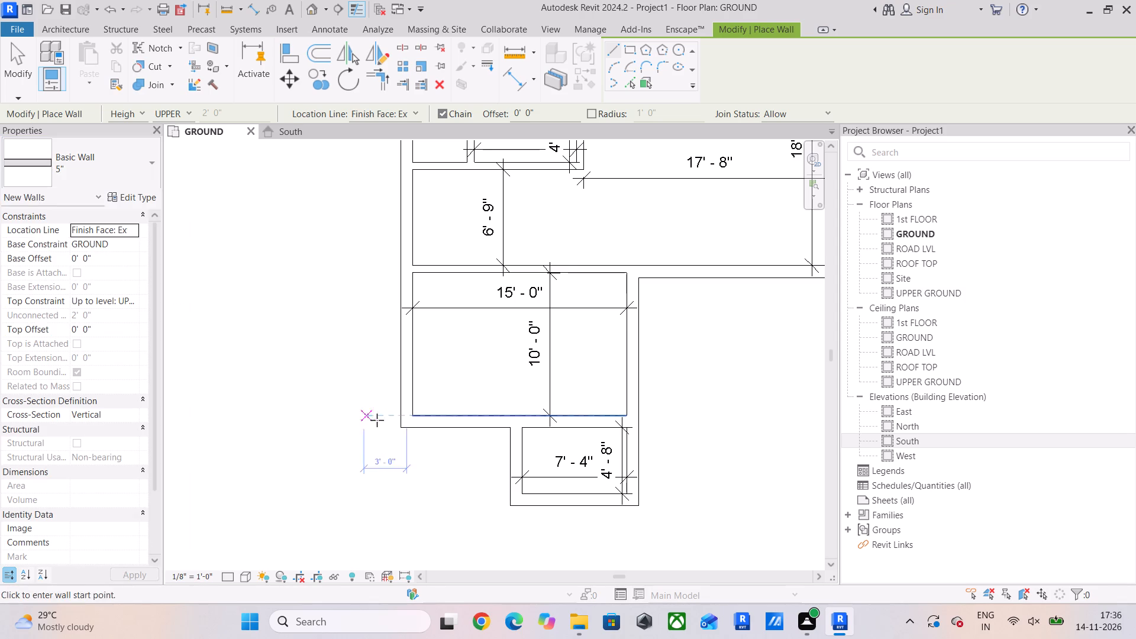
drag(400, 429, 401, 434)
key(space)
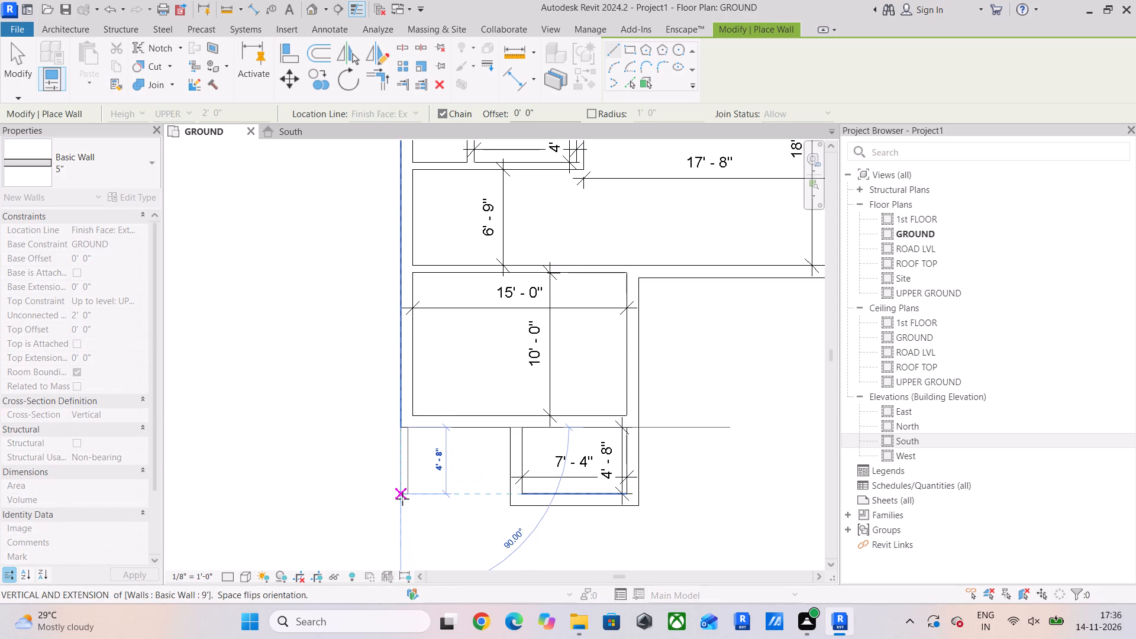
click(402, 499)
key(space)
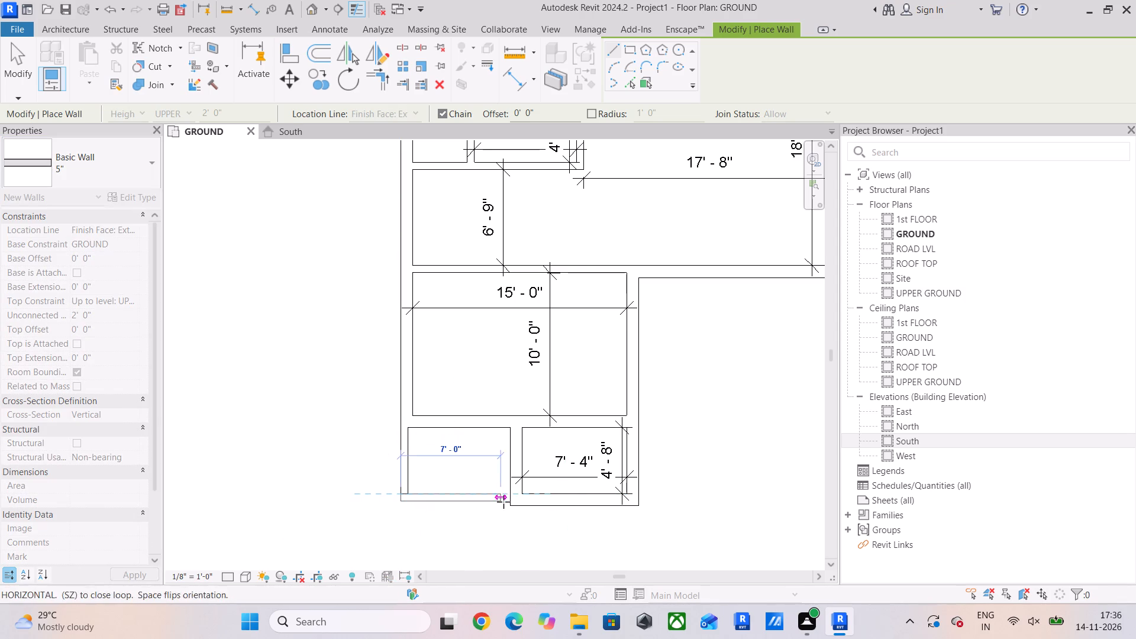
click(508, 496)
key(Escape)
key(Escape)
key(Escape)
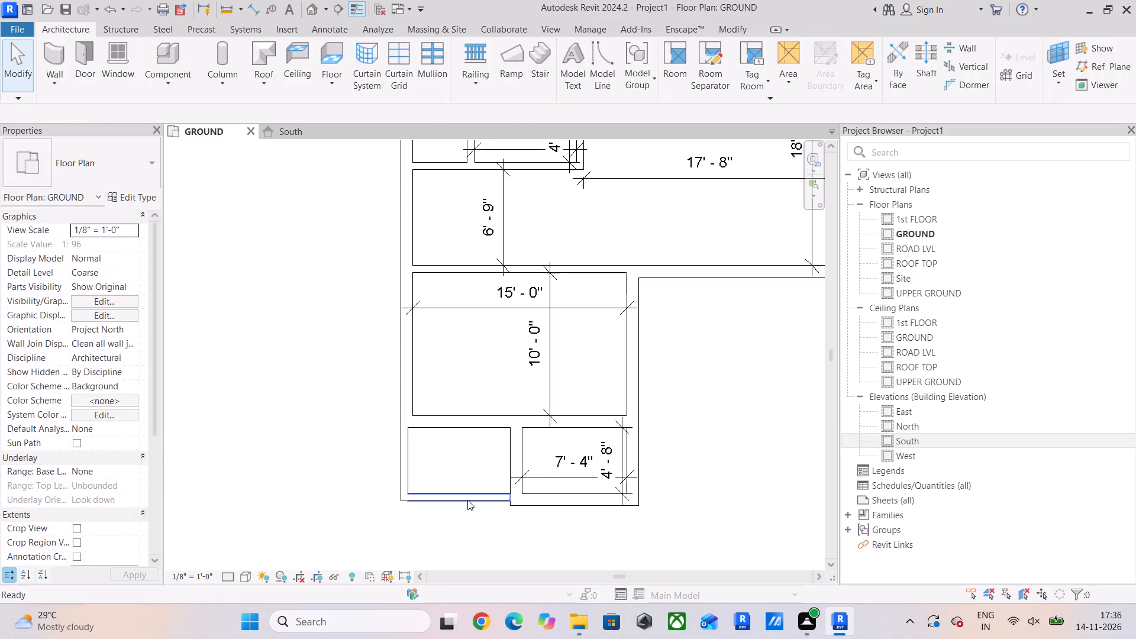
Align the outer face of the new 5" south wall with the outer south face of the adjoining 7'-4" room.
click(467, 500)
click(290, 48)
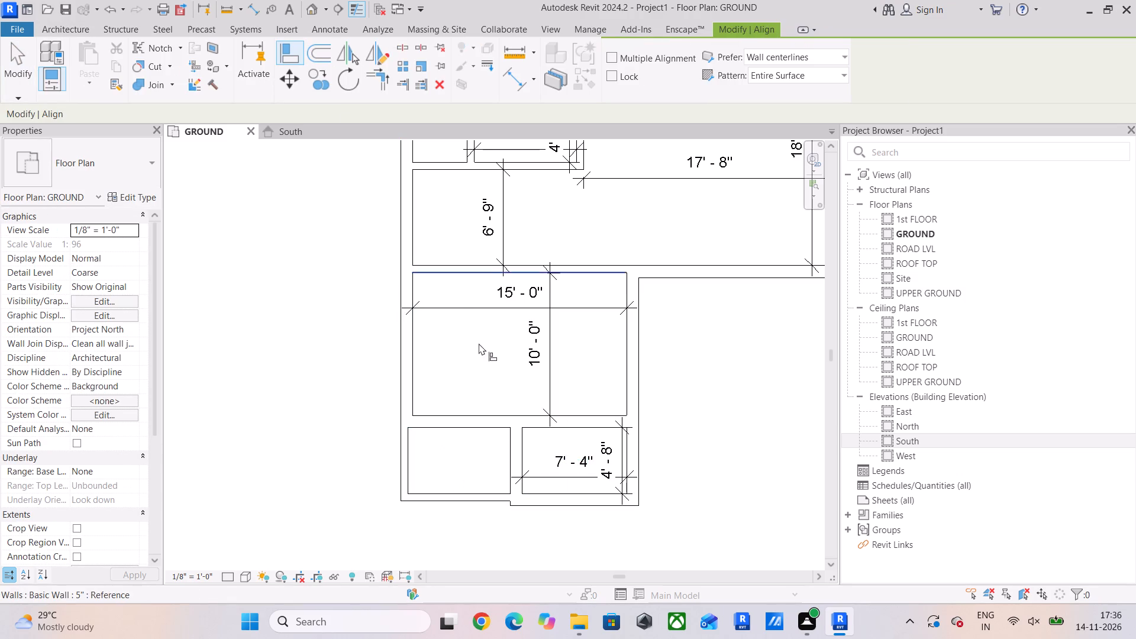
scroll(479, 348, up, 5)
middle_drag(496, 431, 485, 196)
scroll(485, 196, up, 1)
scroll(508, 317, down, 3)
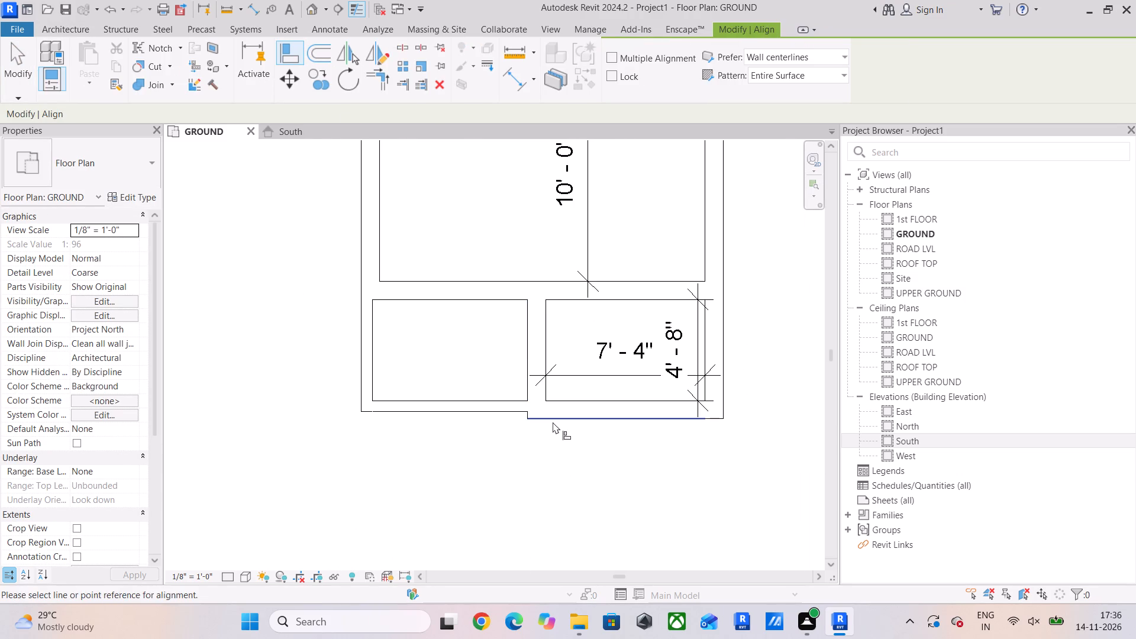
click(553, 422)
click(480, 408)
scroll(472, 427, down, 3)
key(Escape)
key(Escape)
key(Escape)
key(Escape)
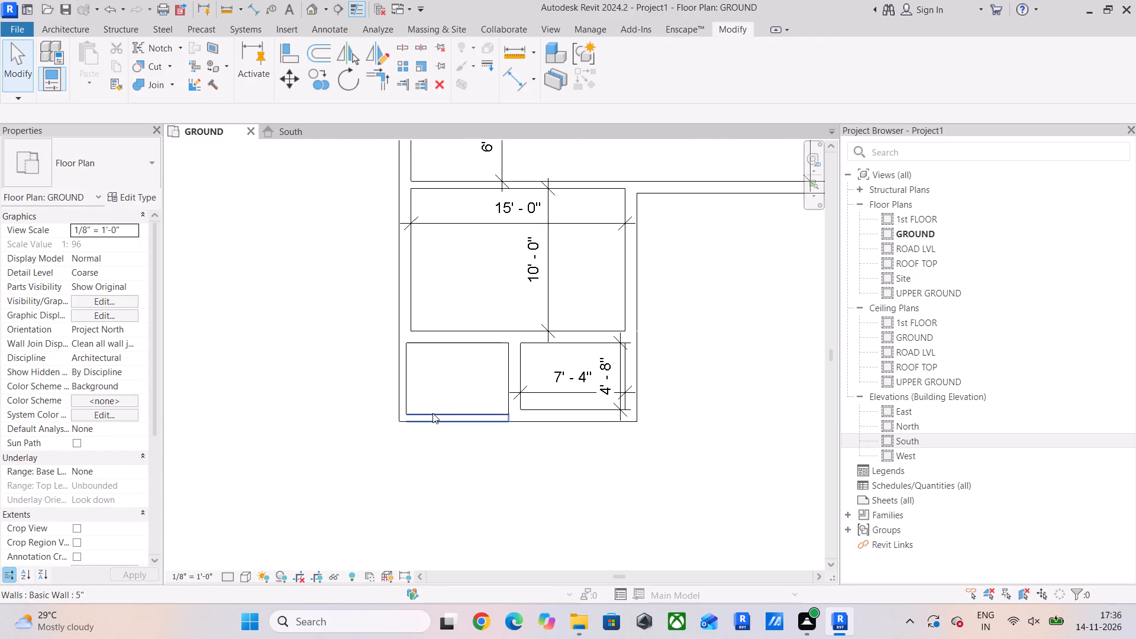
key(Escape)
key(Escape)
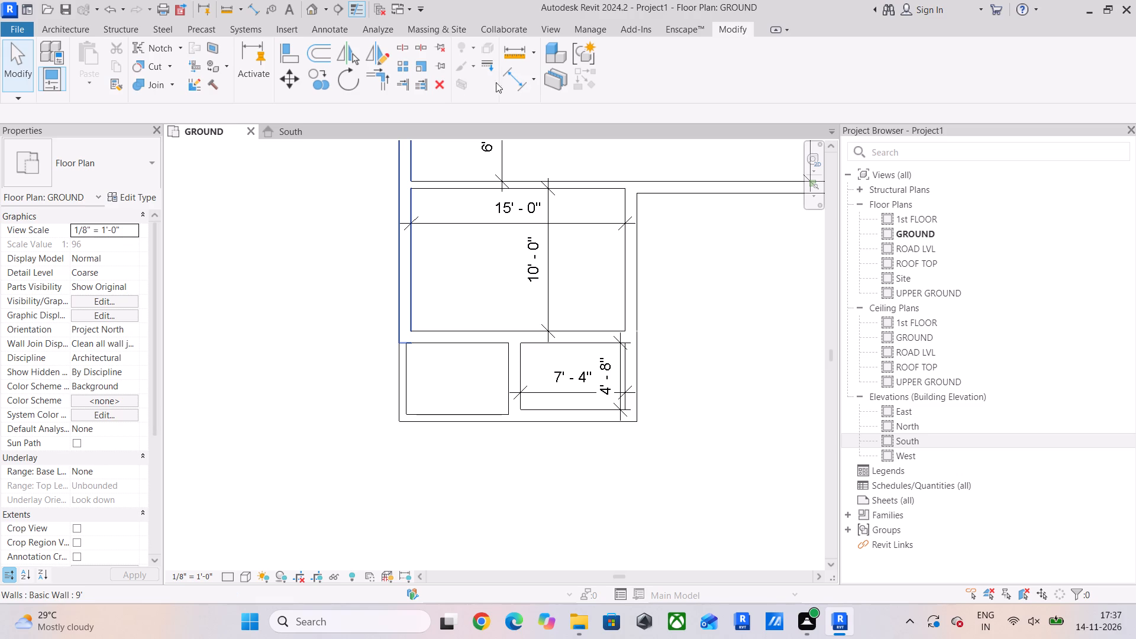
Check the inner width of the new southwest room using a temporary aligned dimension.
click(521, 82)
click(408, 377)
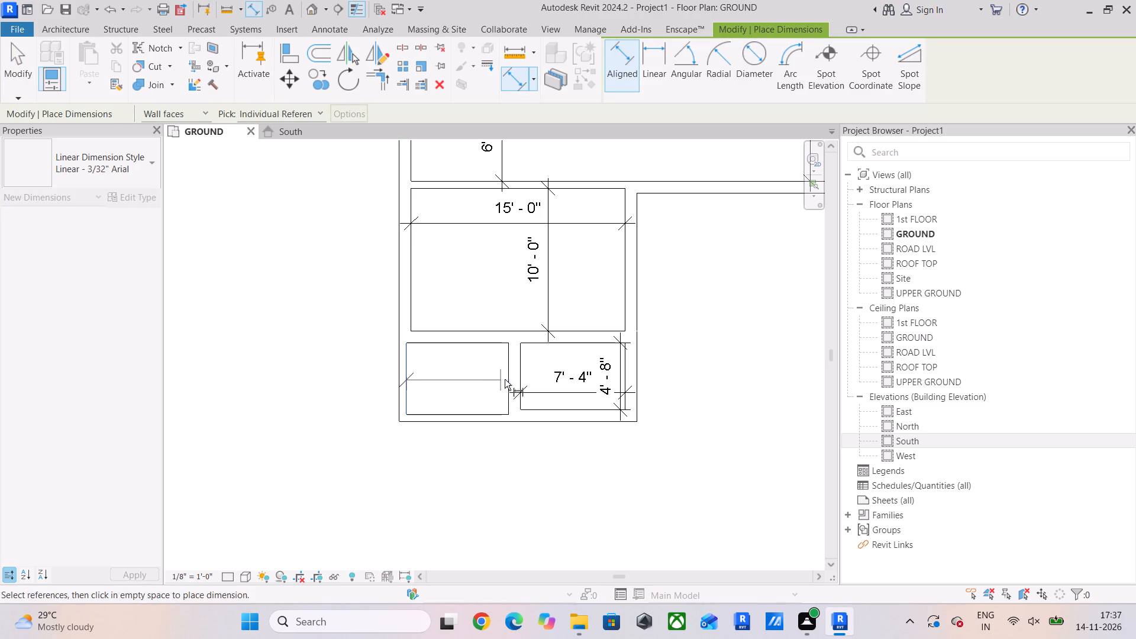
click(507, 379)
key(Escape)
Dimension from the 15' room's outer east face to the inner face of the large room's east wall, placed south of the large room.
scroll(441, 373, down, 2)
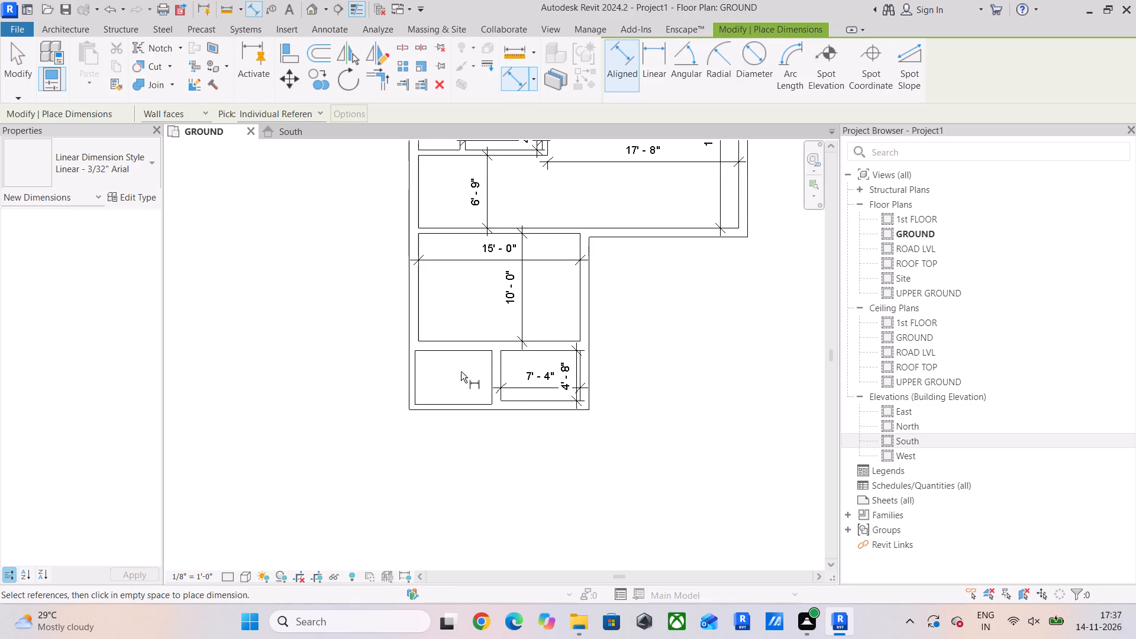
middle_drag(441, 373, 298, 401)
click(446, 332)
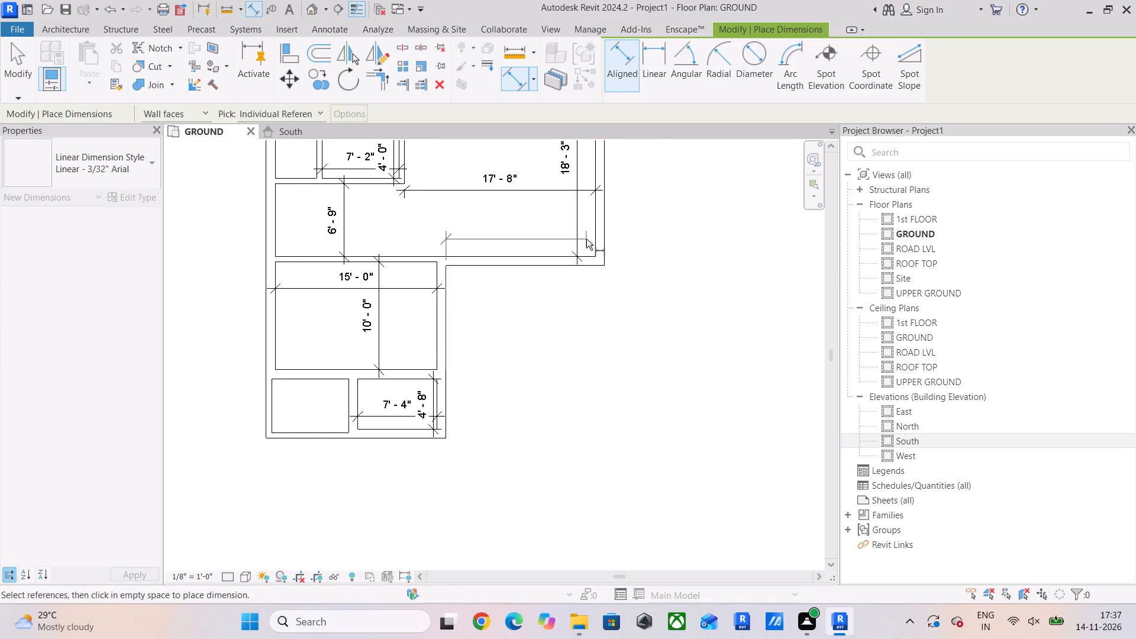
click(592, 239)
click(575, 343)
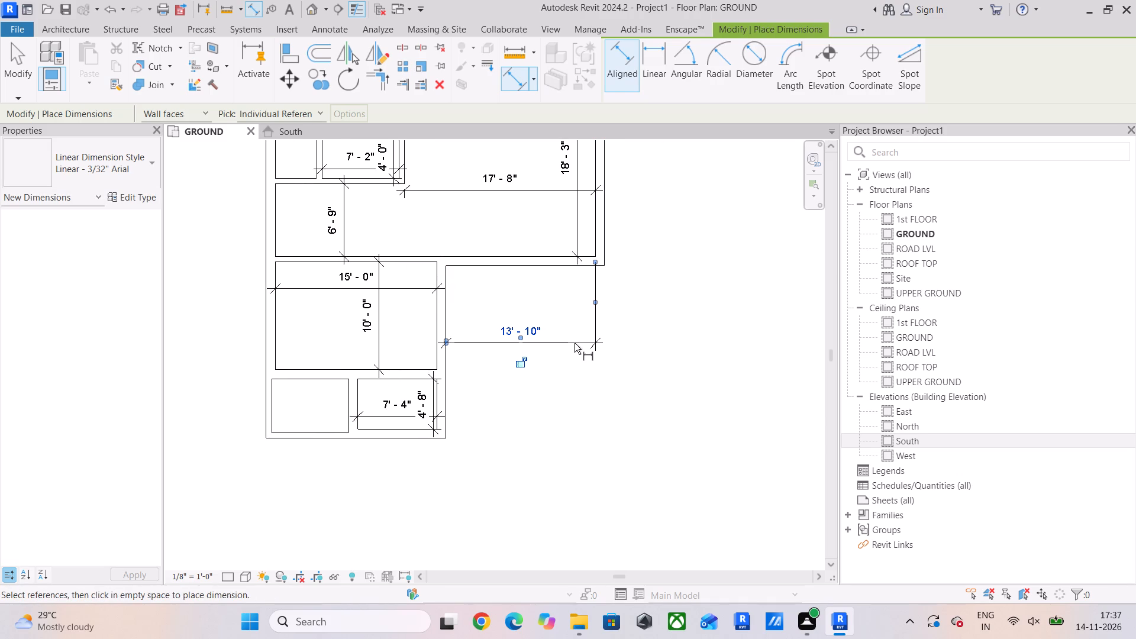
middle_drag(412, 373, 411, 406)
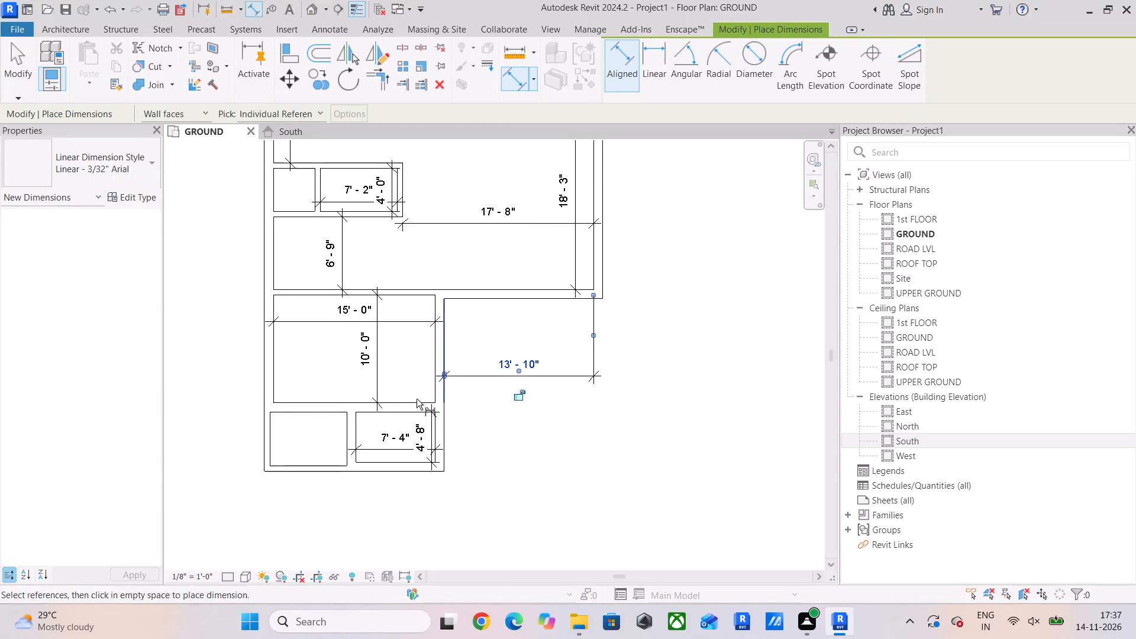
scroll(279, 436, up, 4)
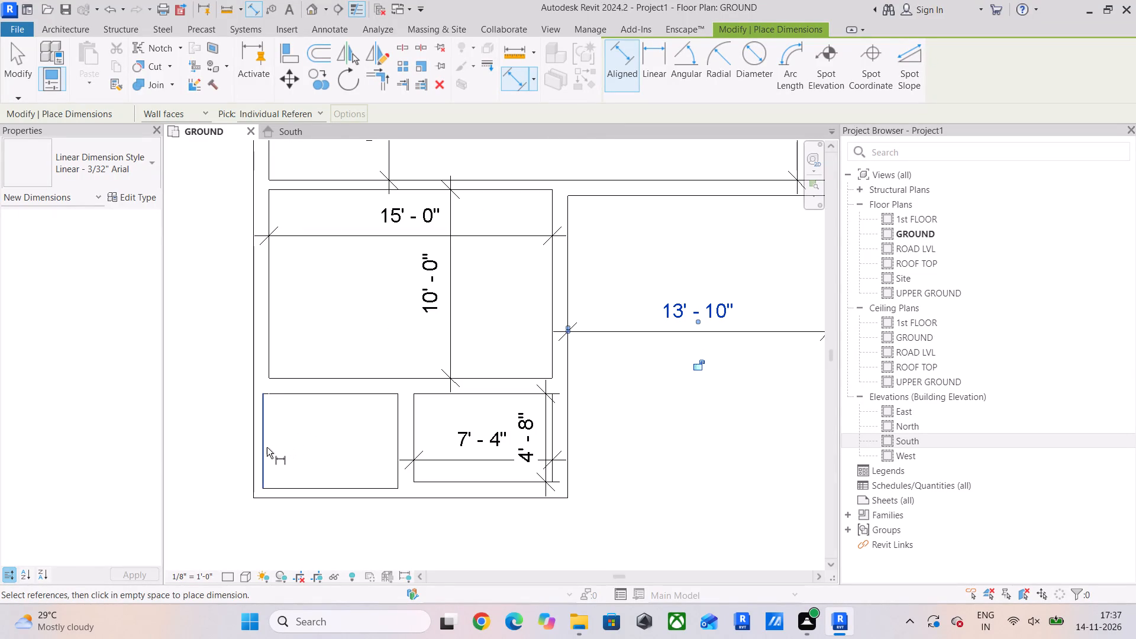
Dimension the inner width of the southwest room between its west and east wall faces.
click(267, 447)
click(394, 440)
click(353, 451)
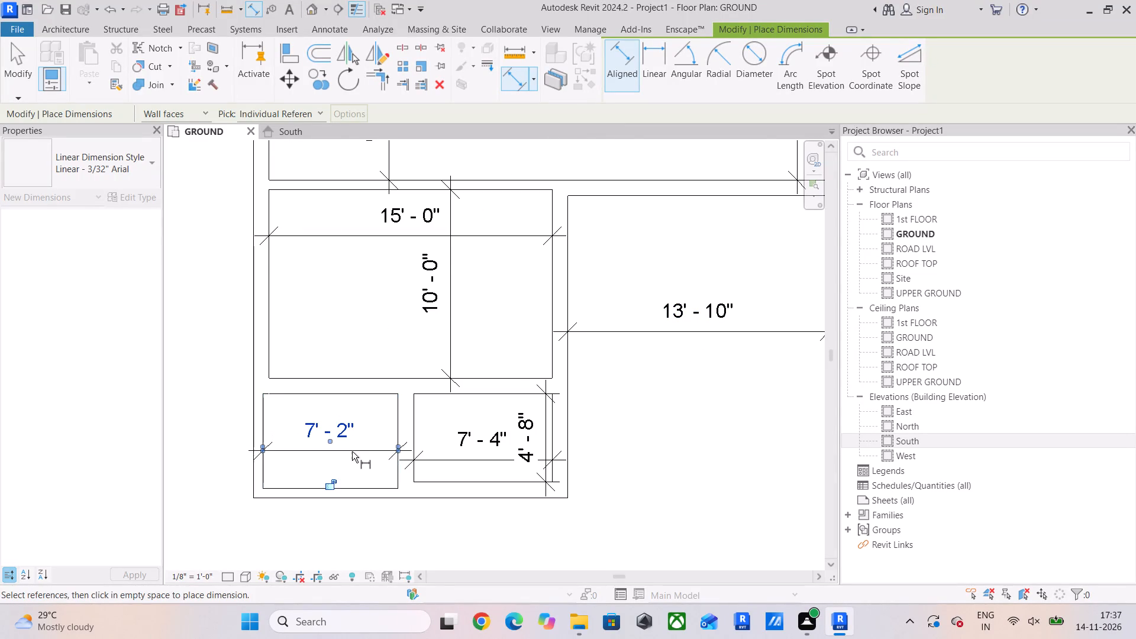
scroll(352, 451, down, 4)
middle_drag(352, 451, 328, 469)
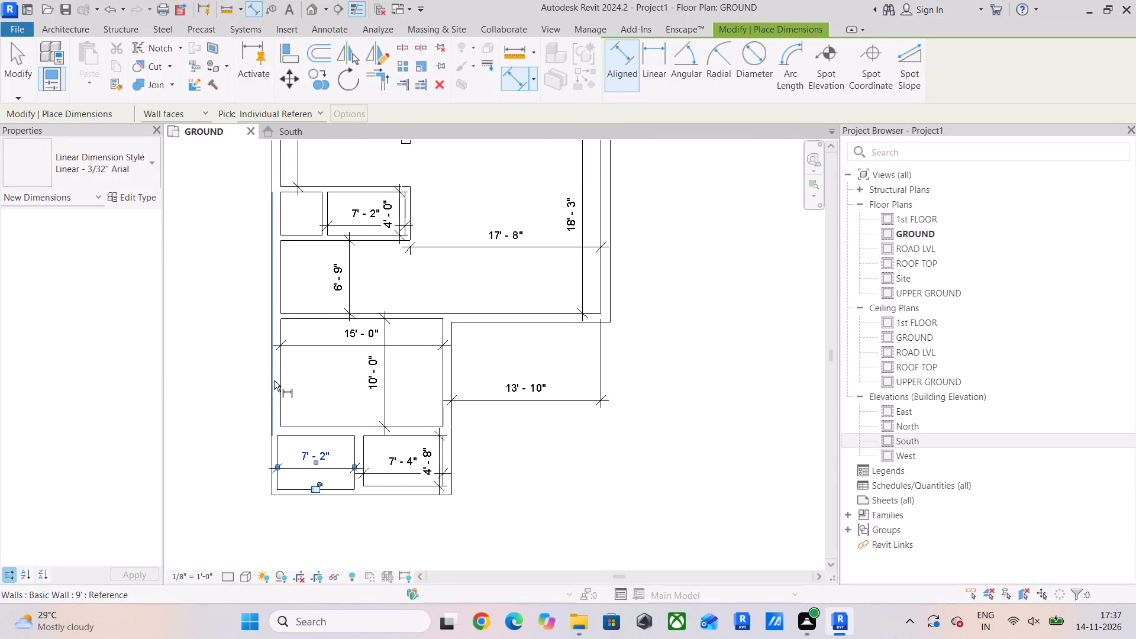
middle_drag(274, 380, 272, 401)
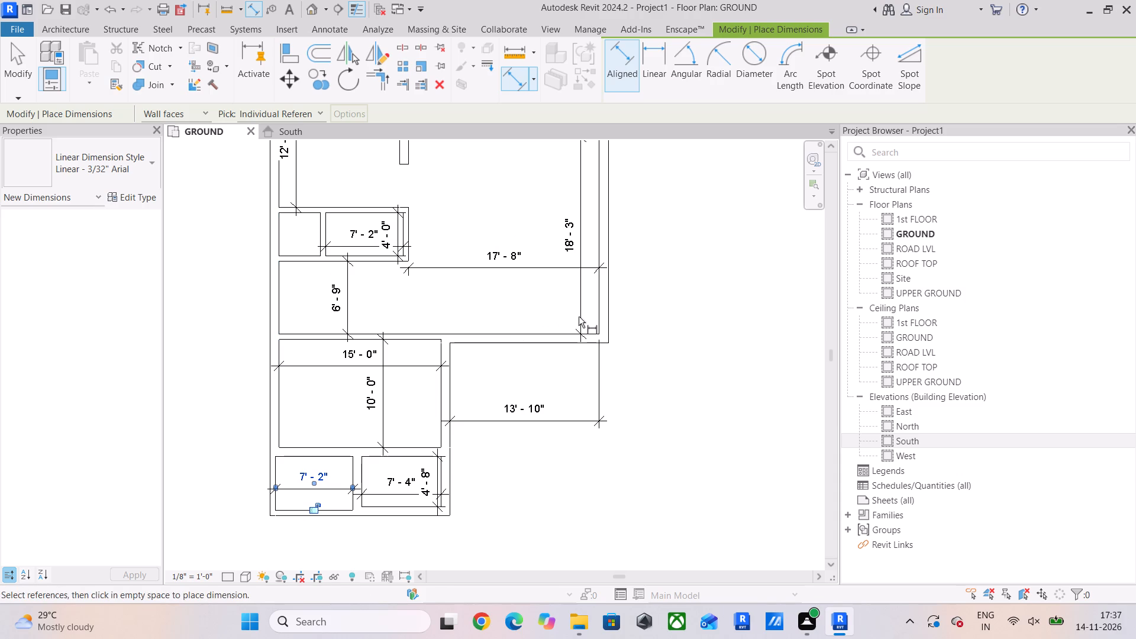
key(Escape)
key(Escape)
Move the large room's east wall by setting its dimension from the 15' room's outer east face to 14'.
click(608, 308)
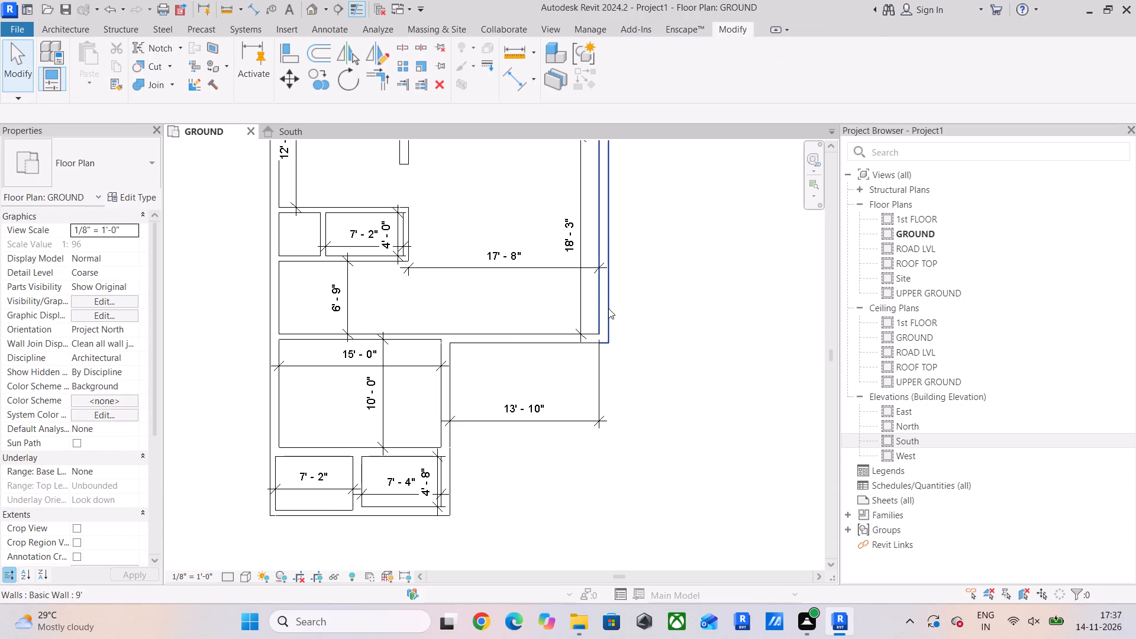
click(537, 408)
key(1)
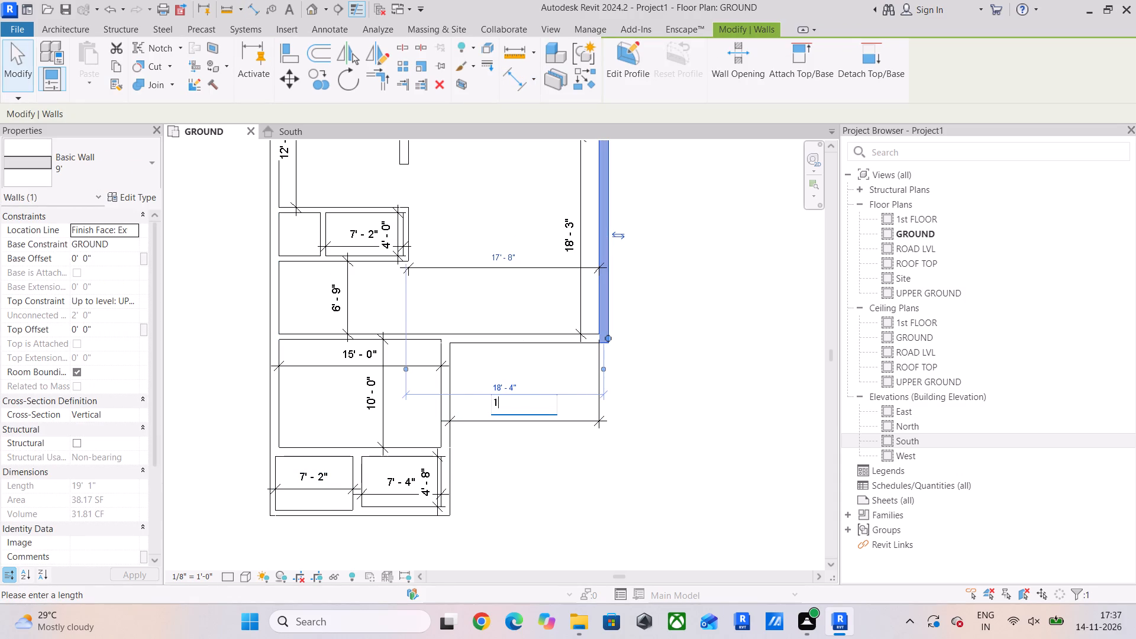
text(4')
key(Return)
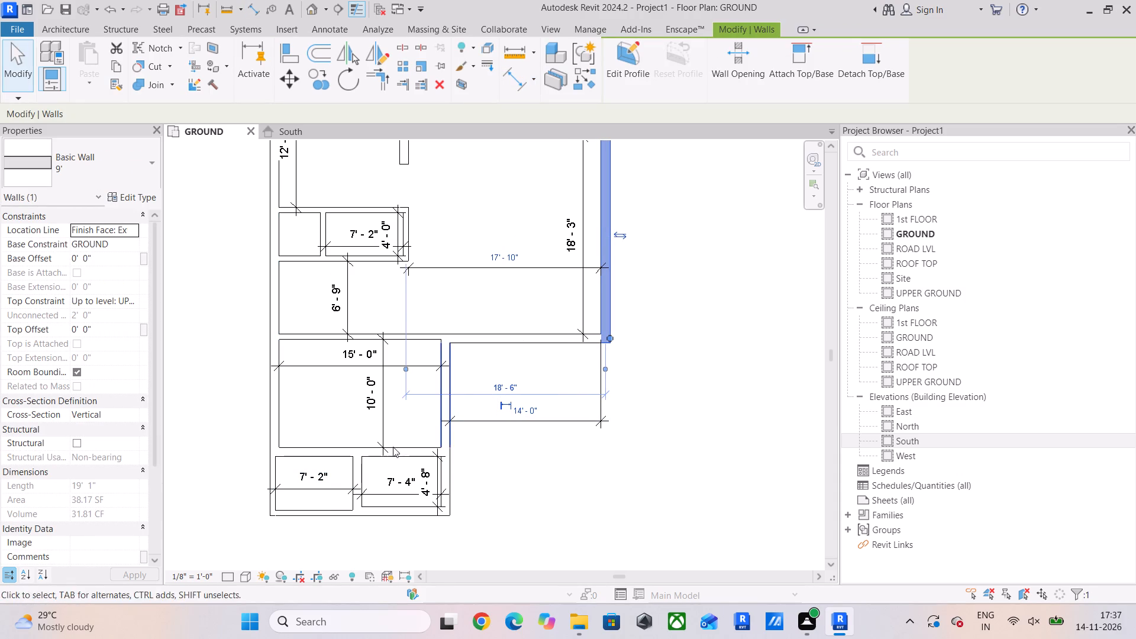
Move the southwest room's 5" west wall by setting the room's inner width to 7'.
click(272, 415)
scroll(238, 476, up, 3)
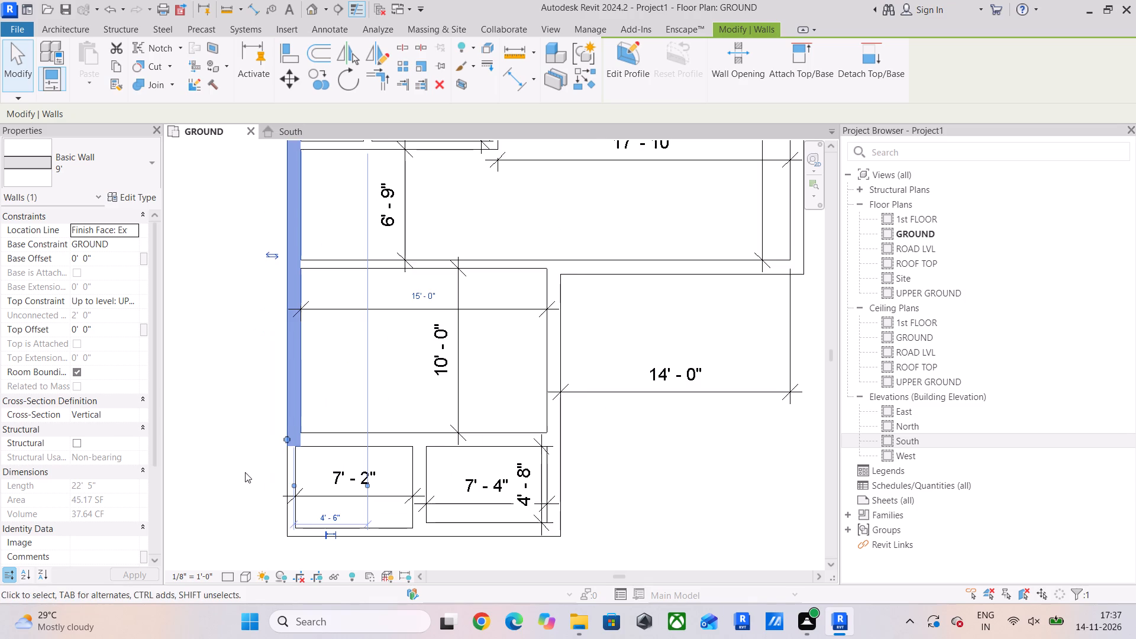
scroll(286, 467, up, 4)
click(291, 479)
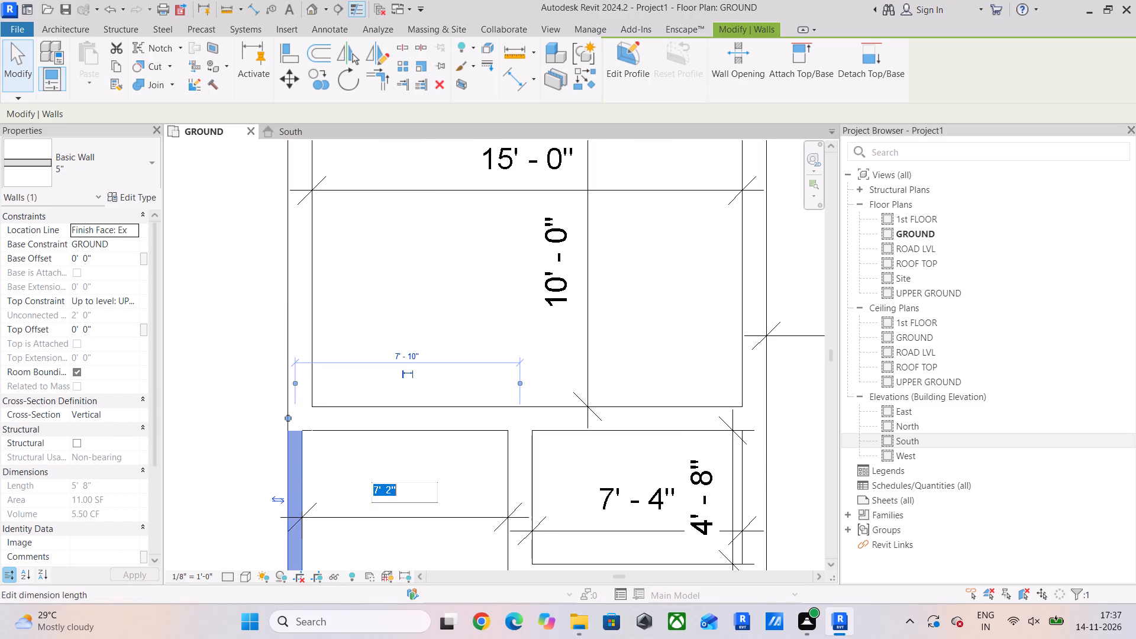
click(401, 496)
text(7')
key(Return)
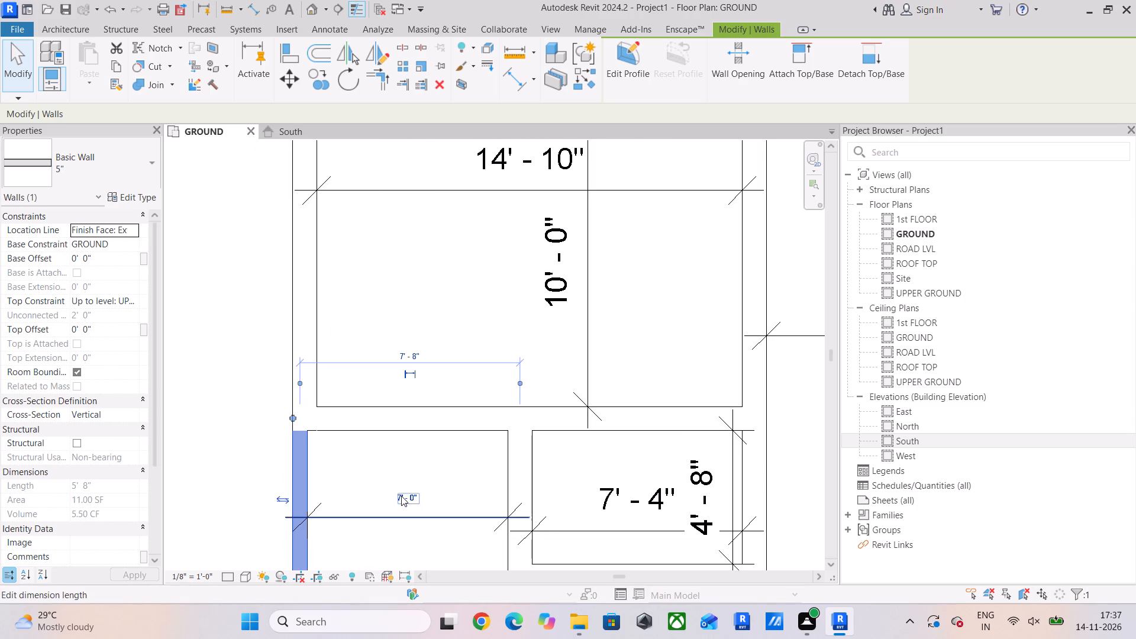
Review the room dimensions across the whole GROUND plan after the wall moves.
scroll(412, 278, down, 3)
middle_drag(409, 279, 369, 322)
click(369, 322)
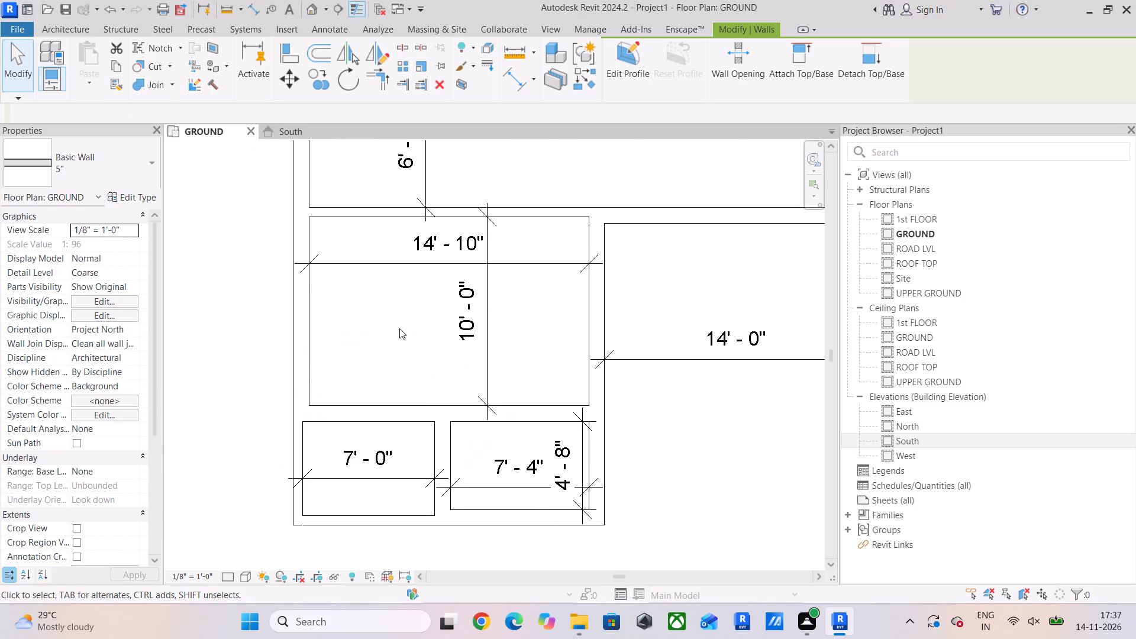
scroll(402, 345, down, 3)
middle_drag(397, 348, 354, 377)
middle_drag(340, 410, 289, 458)
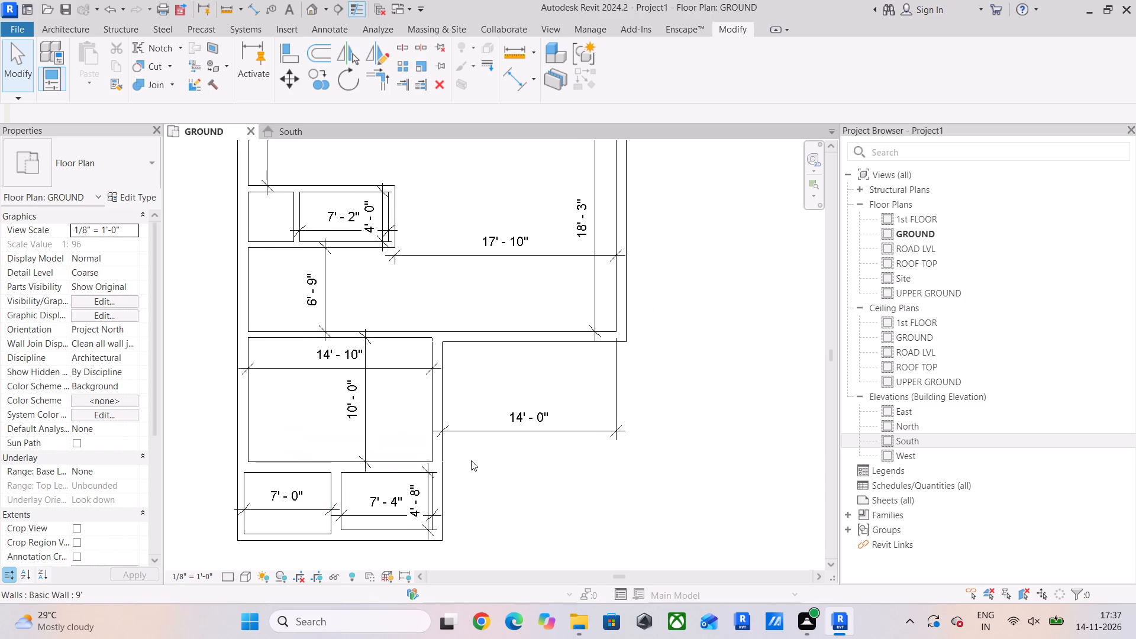
scroll(543, 449, down, 5)
middle_drag(543, 449, 538, 492)
scroll(461, 230, up, 5)
scroll(474, 242, down, 4)
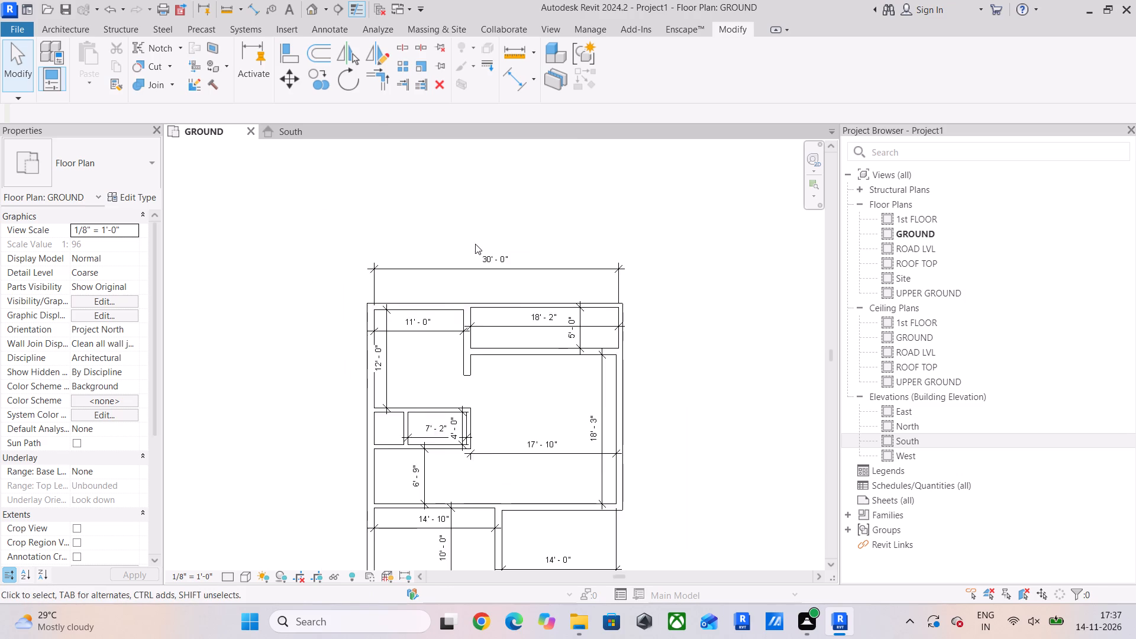
middle_drag(473, 244, 466, 175)
scroll(515, 440, up, 1)
middle_drag(500, 412, 495, 377)
middle_drag(492, 406, 493, 440)
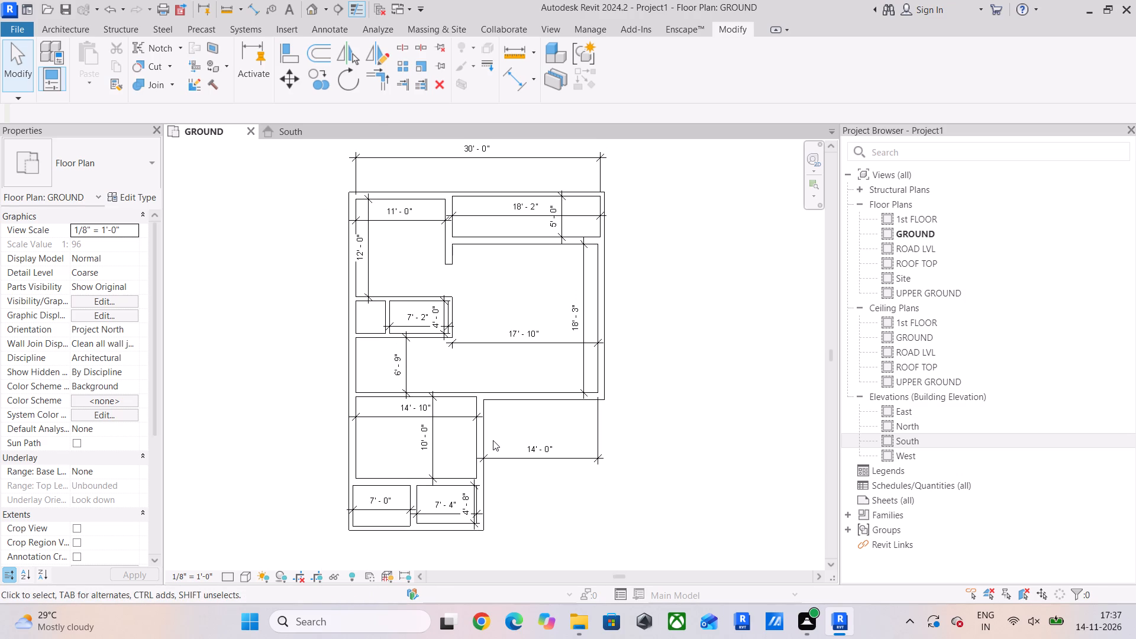
scroll(415, 357, up, 3)
click(406, 375)
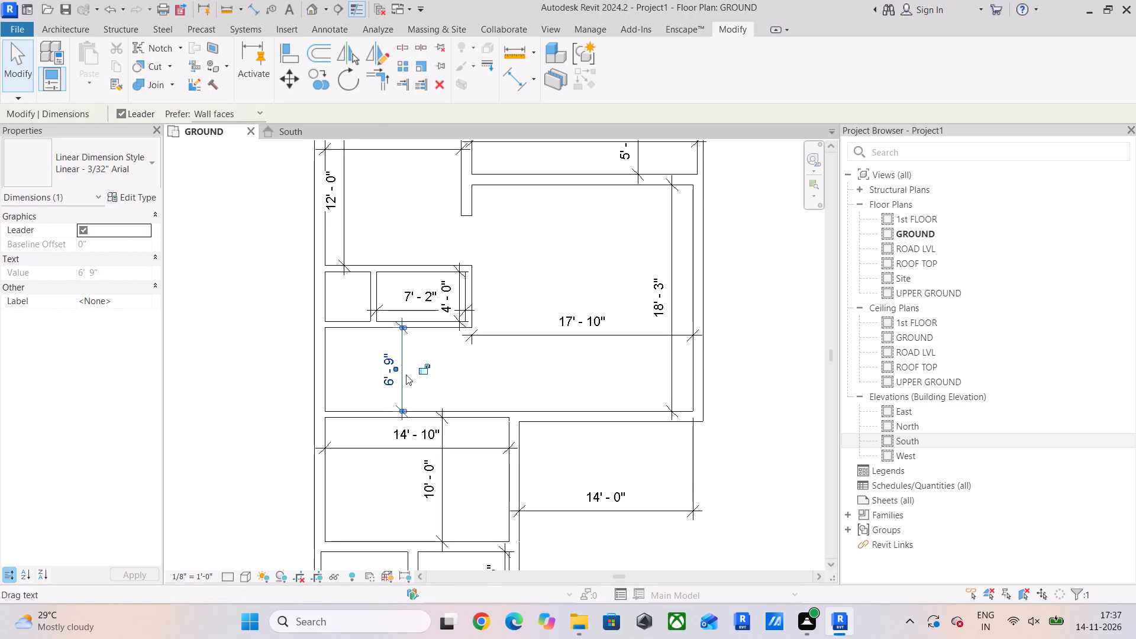
scroll(470, 408, down, 3)
click(501, 388)
middle_drag(525, 386, 522, 326)
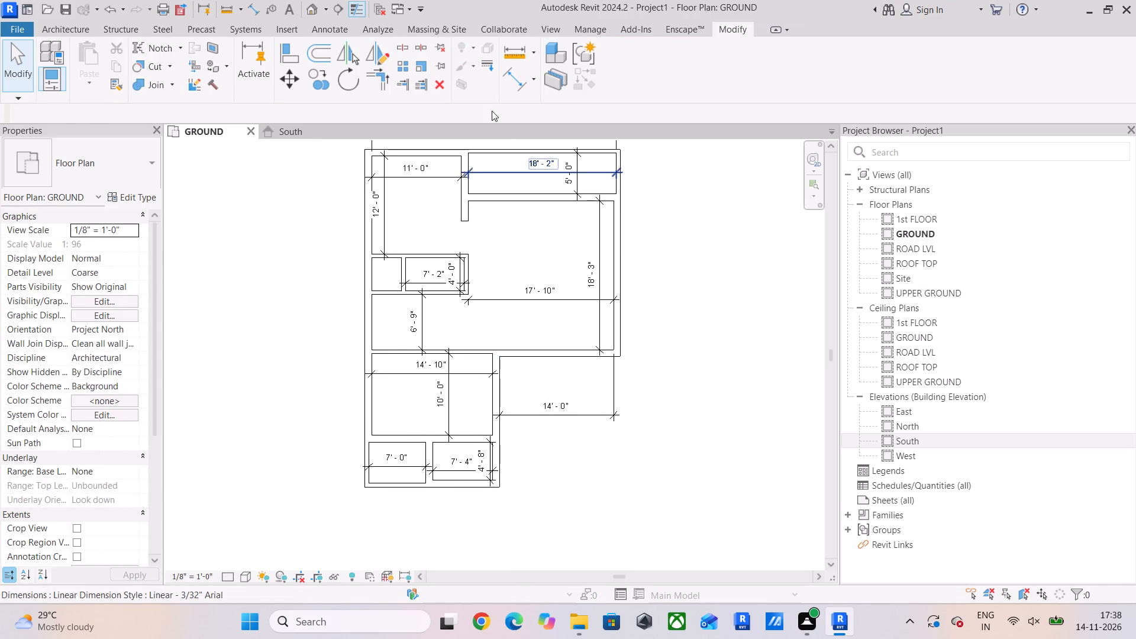
Dimension from the 7'-4" room's inner south face to the large room's outer south face, placed in the open southeast area.
click(512, 86)
scroll(482, 481, up, 4)
click(482, 482)
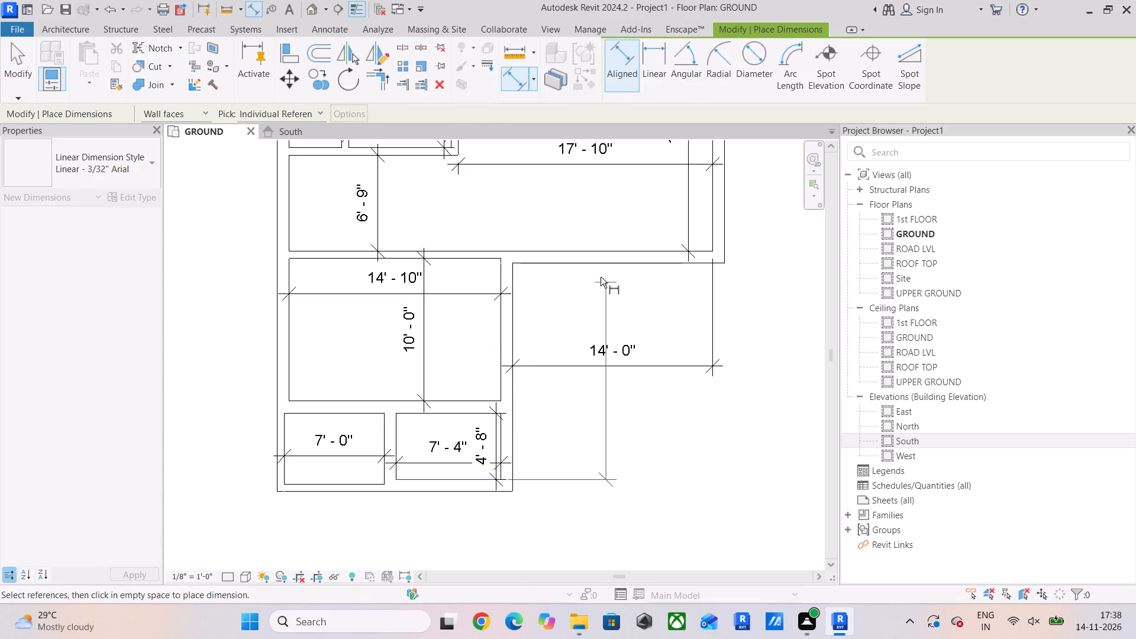
click(596, 266)
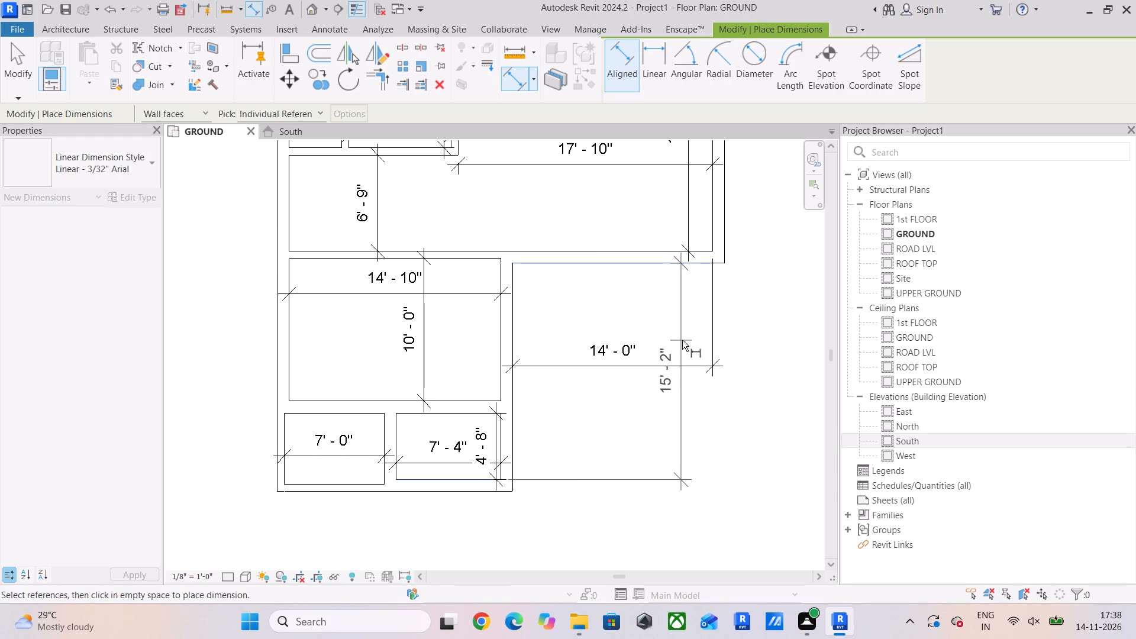
click(682, 340)
Dimension the overall north-south length from the 18'-2" room's inner north face to the 7'-4" room's inner south face, placed east of the plan.
scroll(682, 340, down, 5)
middle_drag(682, 340, 601, 445)
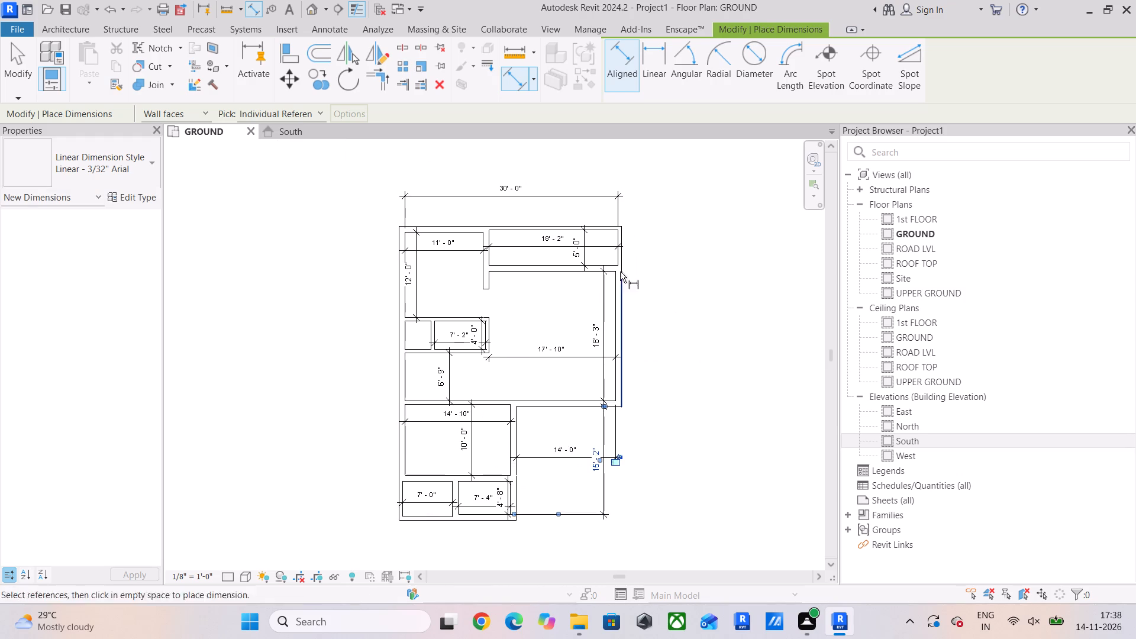
click(606, 230)
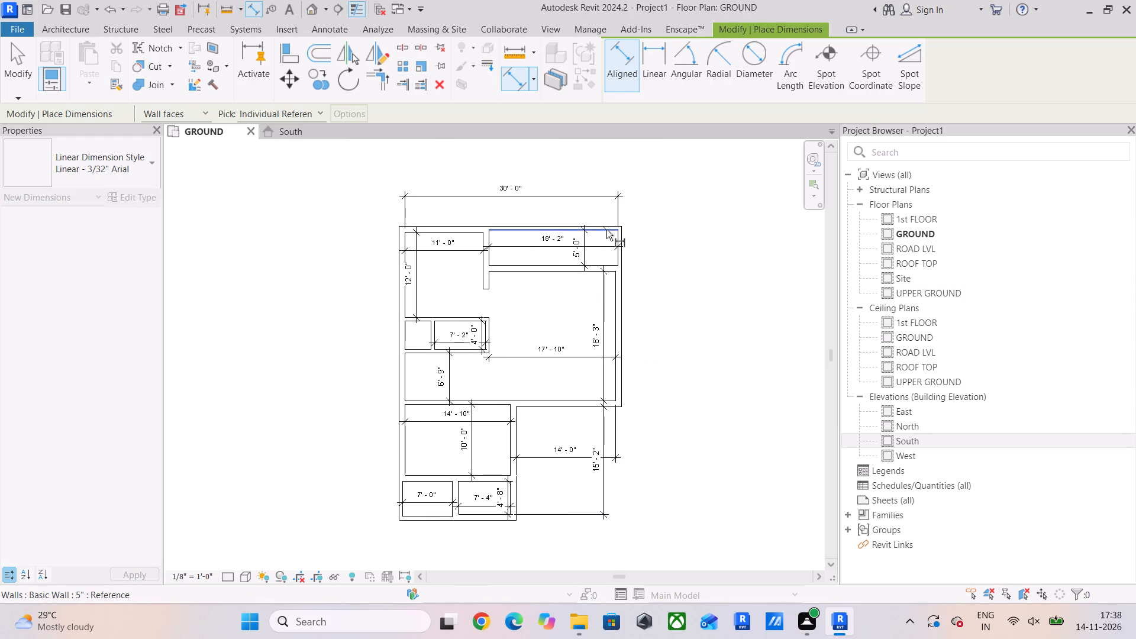
click(499, 516)
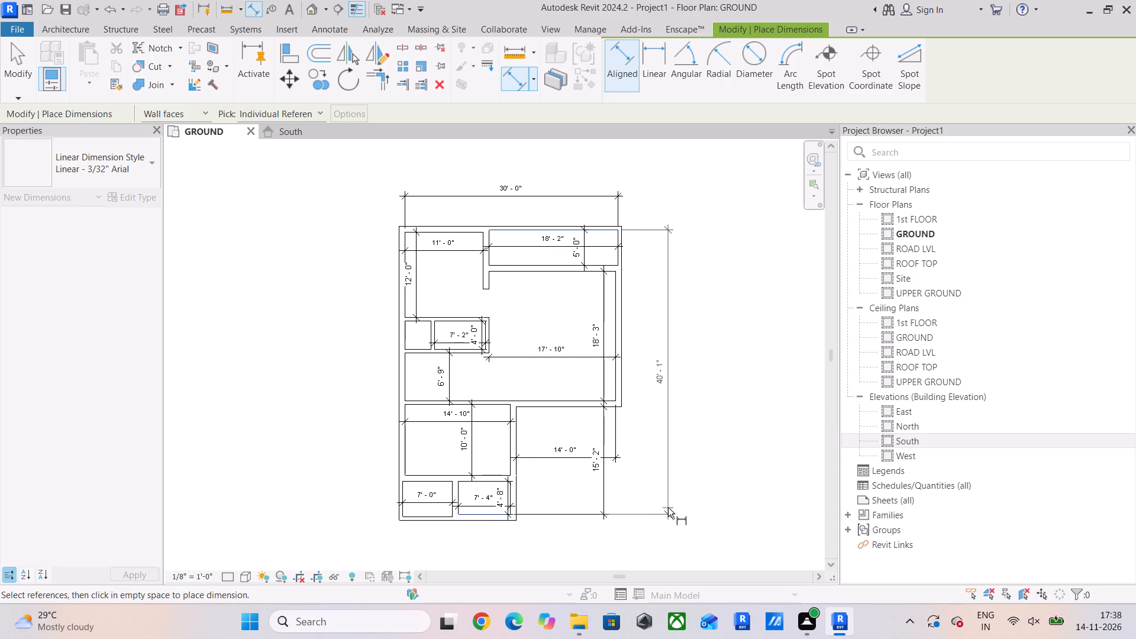
click(656, 503)
Examine the overall length and the individual room dimensions throughout the GROUND plan.
scroll(643, 428, up, 5)
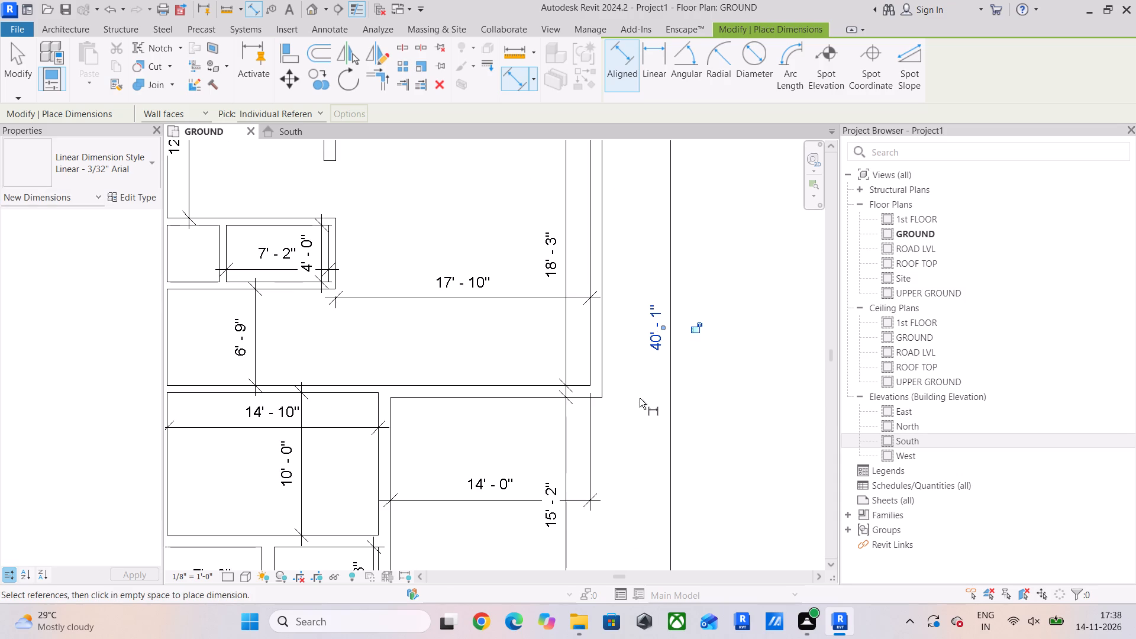
middle_drag(640, 399, 648, 478)
scroll(648, 467, down, 1)
middle_drag(648, 462, 643, 475)
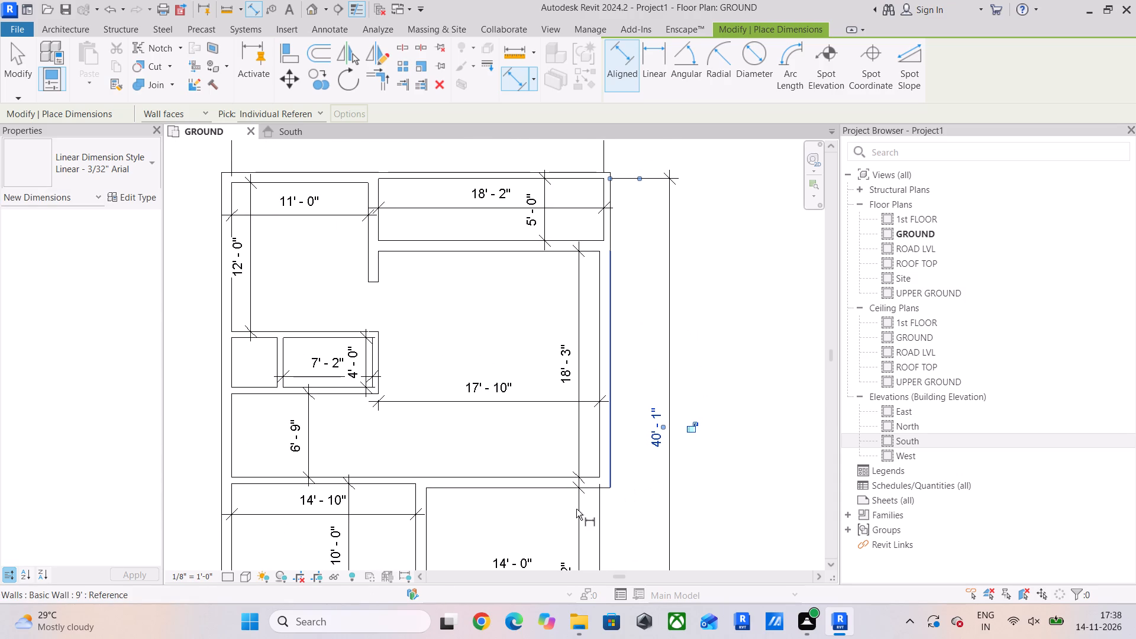
middle_drag(598, 515, 604, 394)
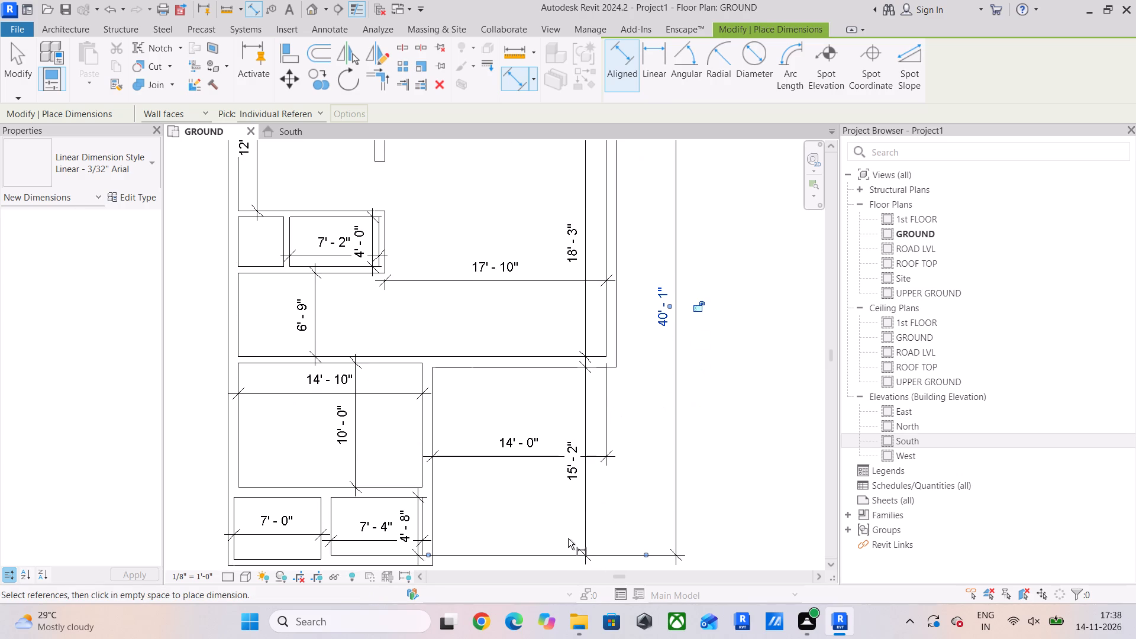
middle_drag(568, 538, 569, 521)
scroll(553, 469, down, 3)
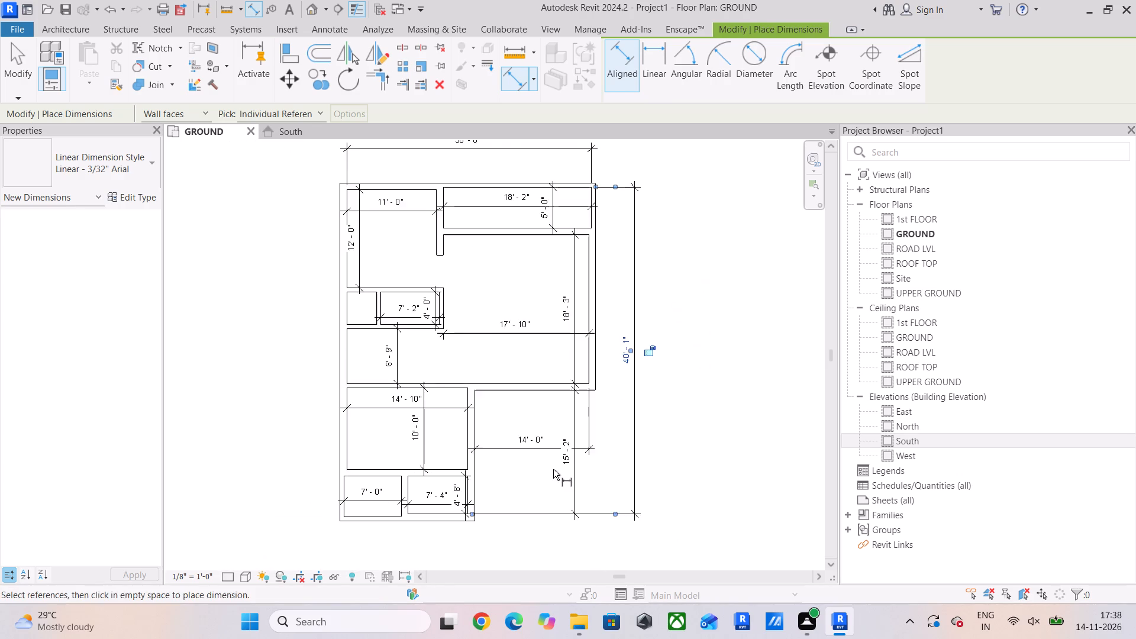
middle_drag(549, 477, 531, 518)
scroll(523, 224, up, 4)
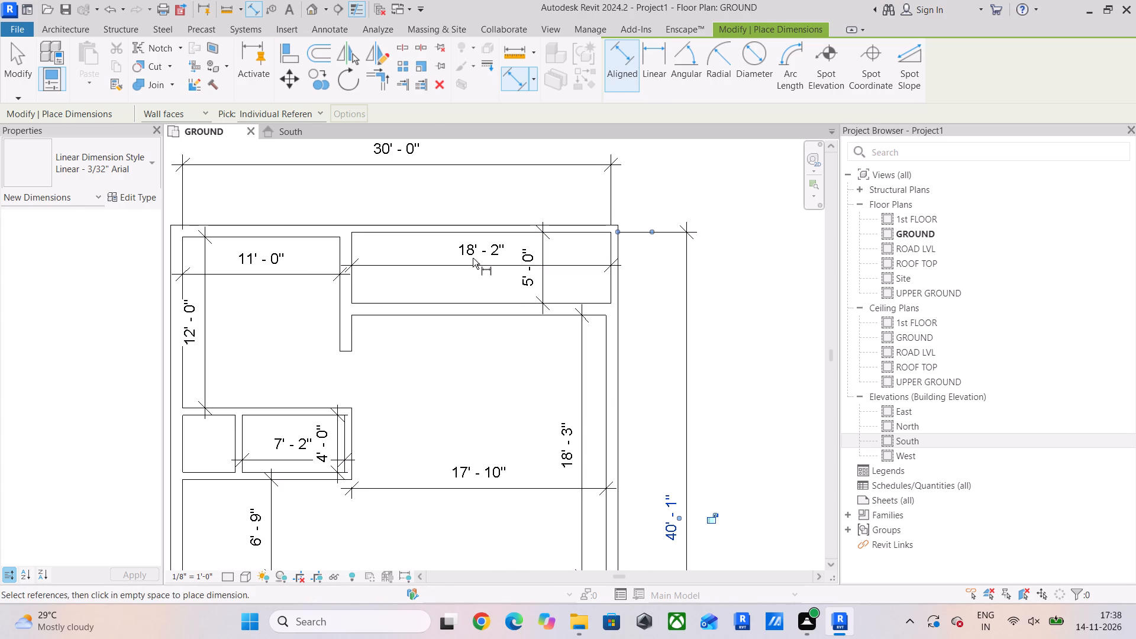
middle_drag(436, 273, 488, 278)
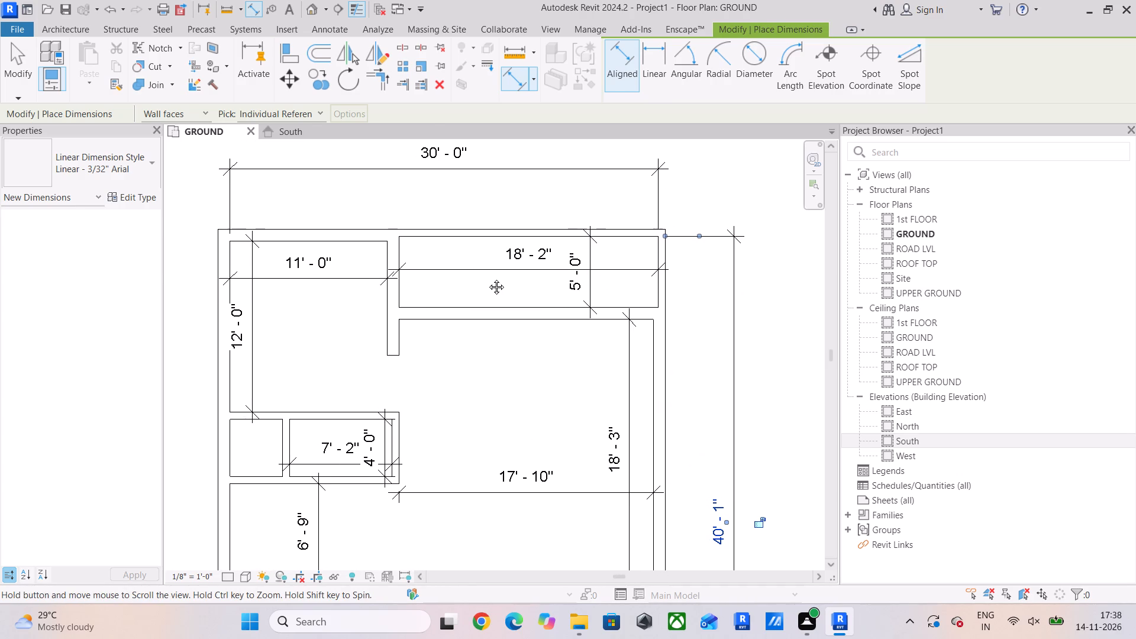
middle_drag(488, 278, 492, 277)
middle_drag(473, 327, 509, 266)
scroll(475, 361, down, 3)
middle_drag(475, 362, 503, 256)
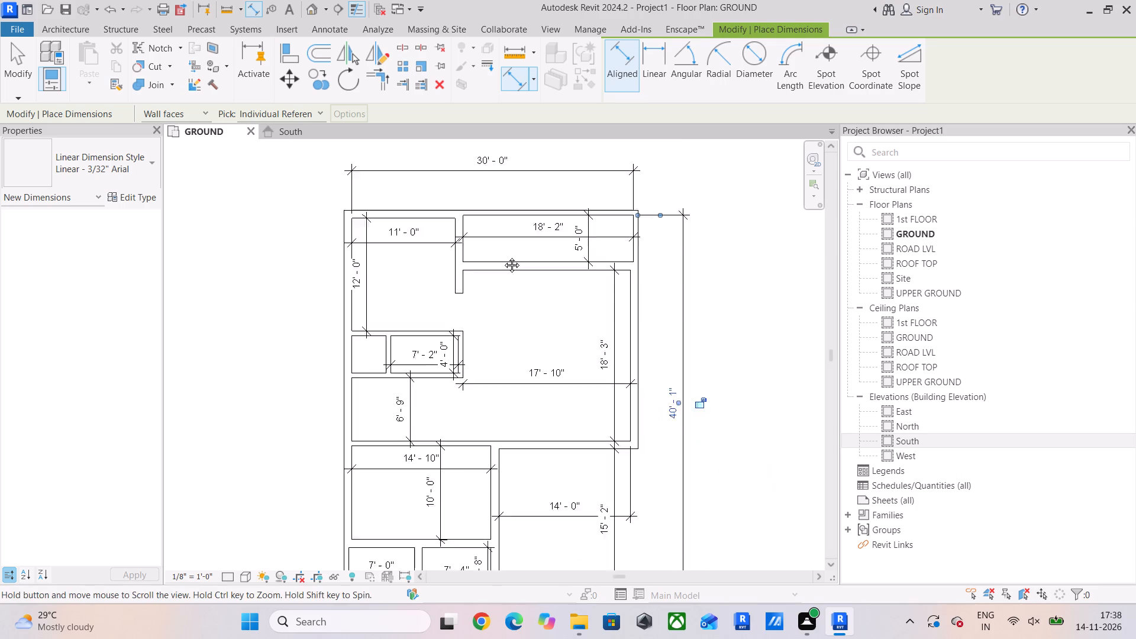
middle_drag(503, 256, 513, 205)
scroll(505, 432, up, 5)
scroll(584, 444, down, 2)
middle_drag(592, 441, 557, 463)
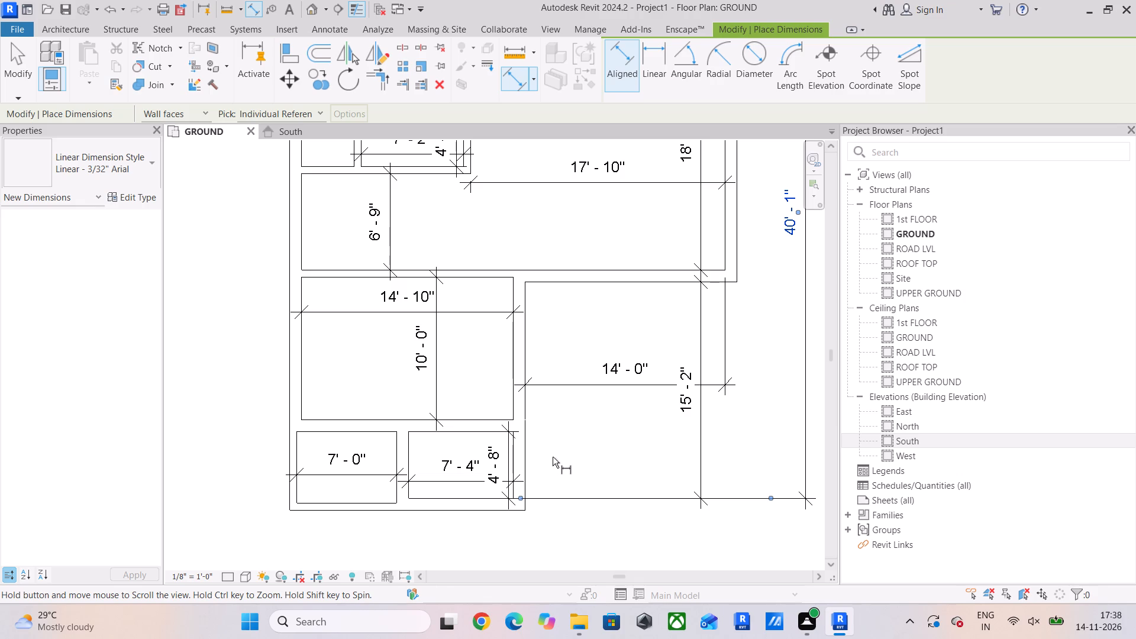
scroll(504, 415, down, 3)
middle_drag(501, 415, 426, 441)
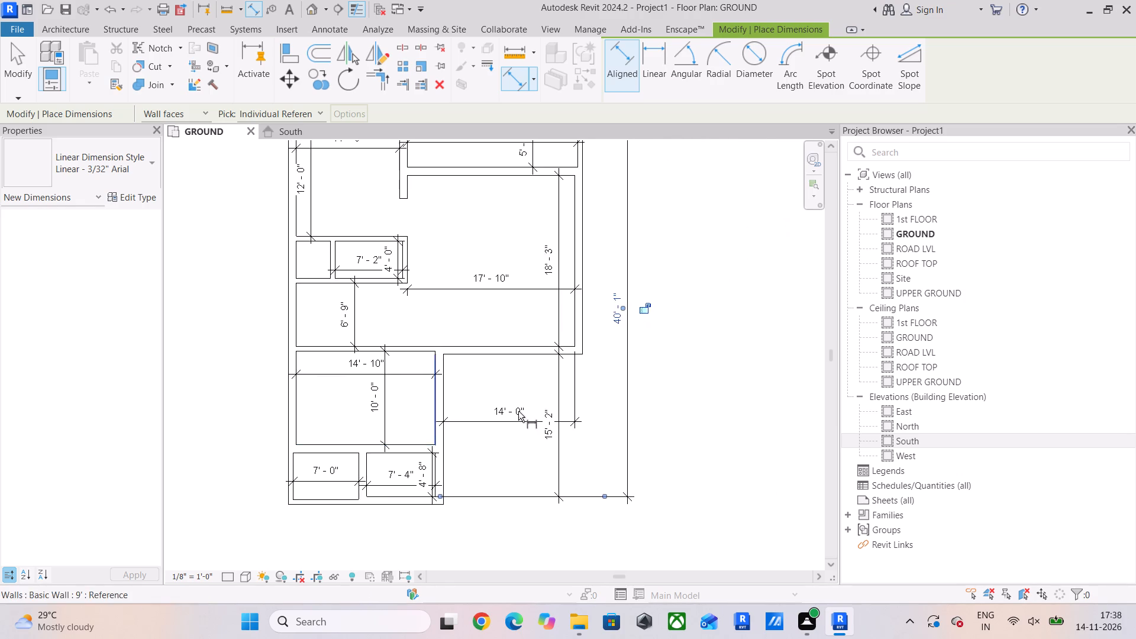
middle_drag(556, 381, 528, 443)
middle_drag(543, 377, 562, 417)
scroll(498, 240, up, 5)
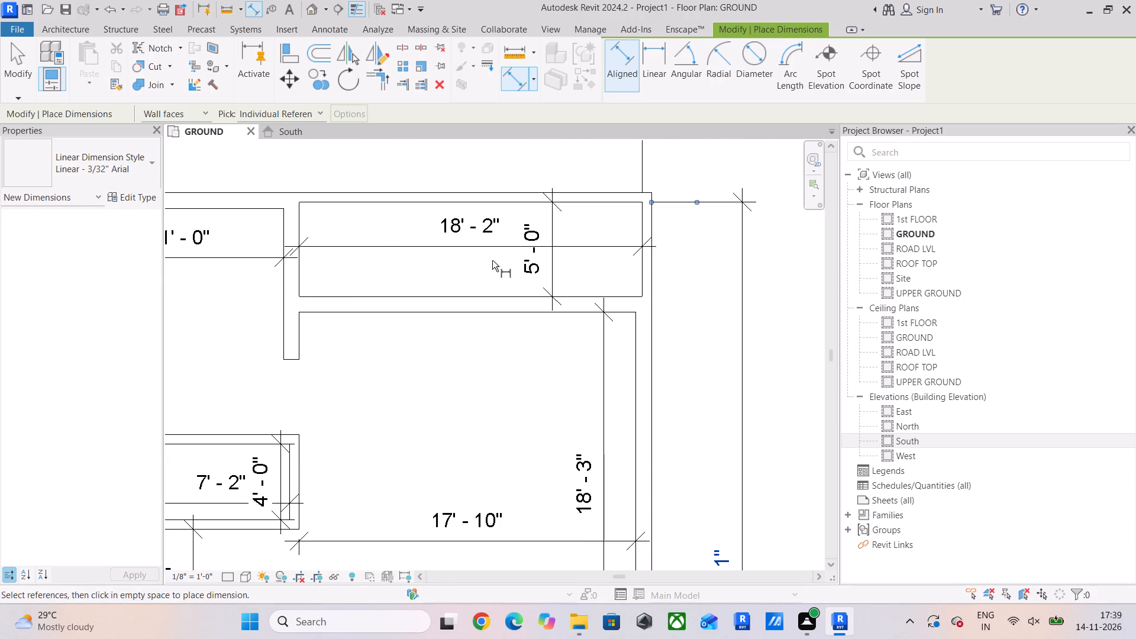
scroll(357, 287, down, 1)
middle_drag(357, 287, 448, 335)
scroll(431, 344, down, 1)
middle_drag(431, 351, 411, 344)
middle_drag(330, 369, 296, 242)
middle_drag(311, 280, 346, 260)
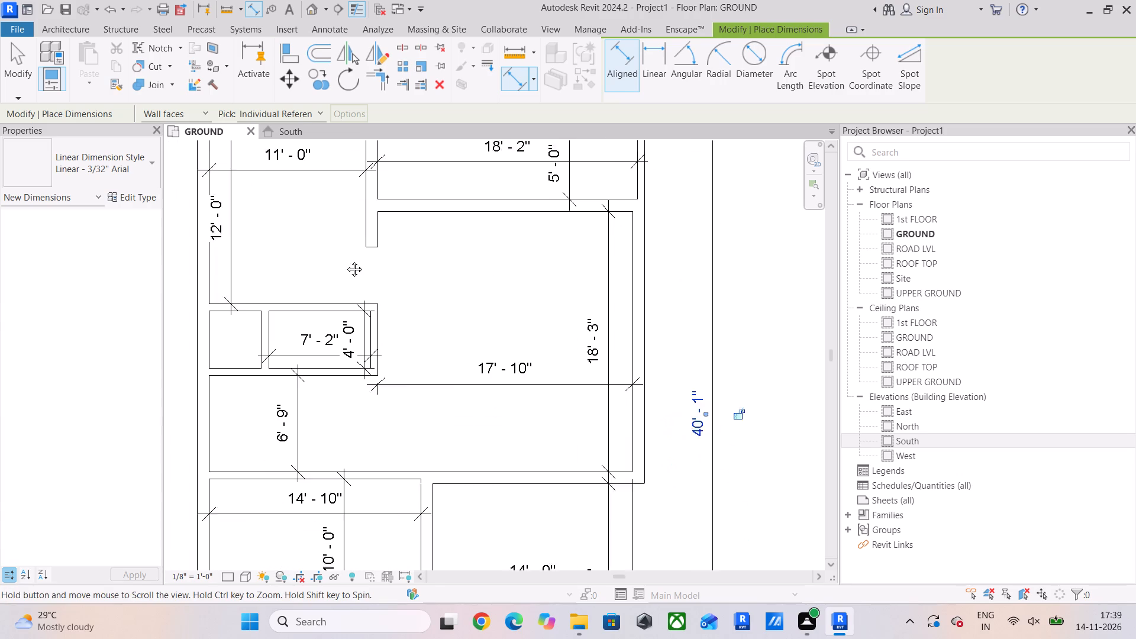
middle_drag(346, 260, 346, 259)
middle_drag(514, 467, 502, 380)
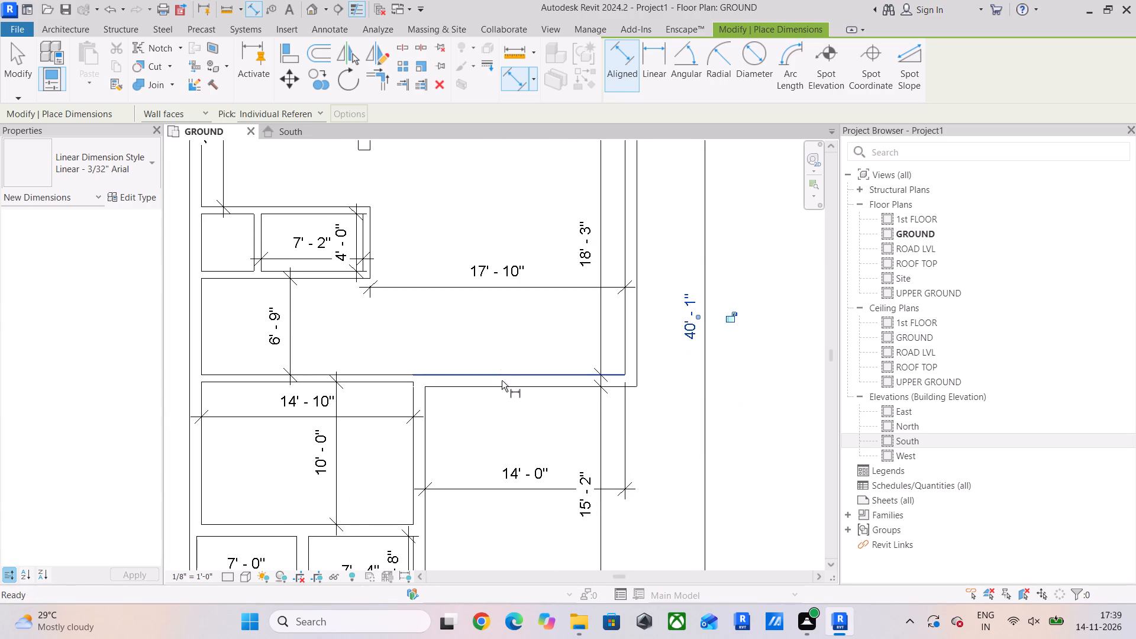
middle_drag(424, 451, 442, 365)
middle_drag(442, 365, 425, 462)
middle_drag(356, 306, 360, 371)
scroll(365, 353, down, 3)
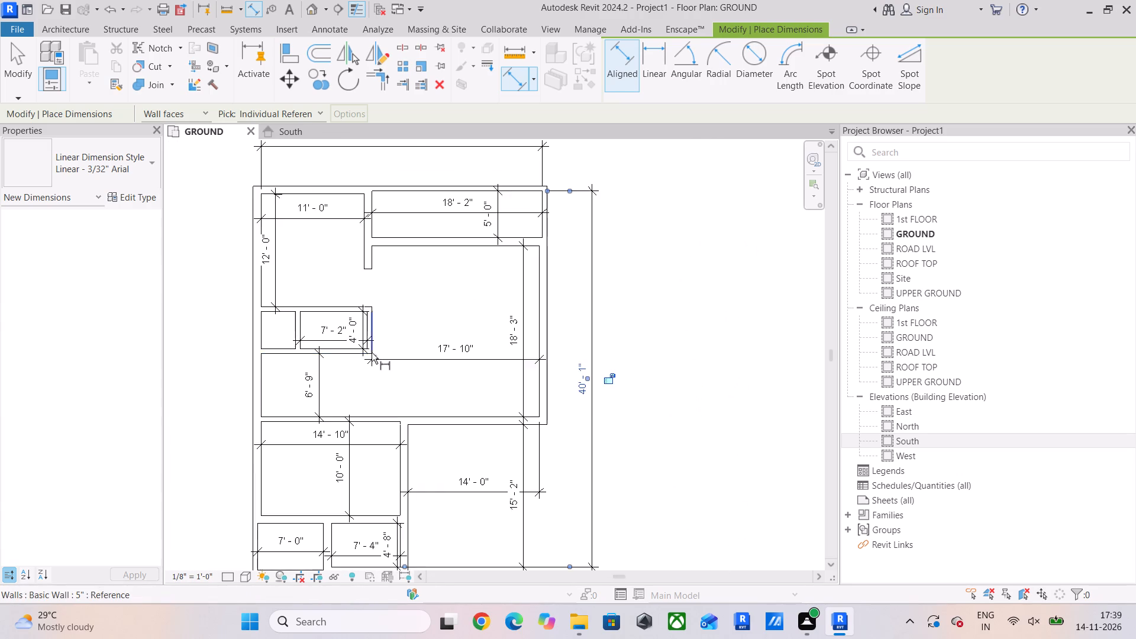
middle_drag(373, 362, 384, 420)
scroll(440, 252, up, 3)
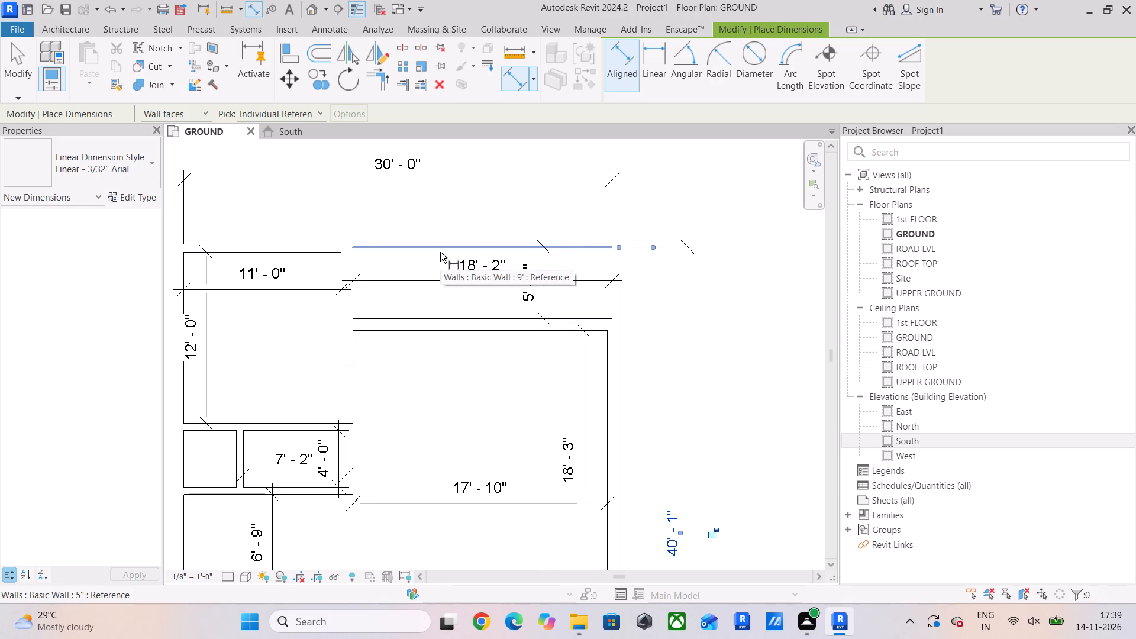
key(Escape)
key(Escape)
Move the 18'-2" room's north wall by setting the room's north-south dimension to 4'-11".
click(440, 250)
click(528, 279)
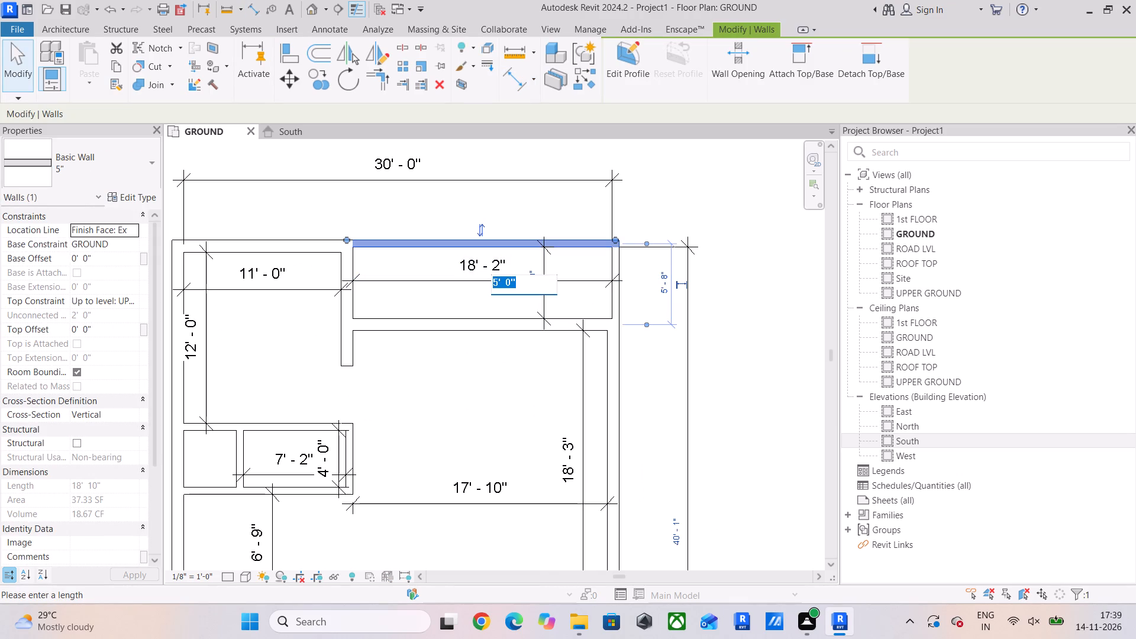
text(4'11")
key(Return)
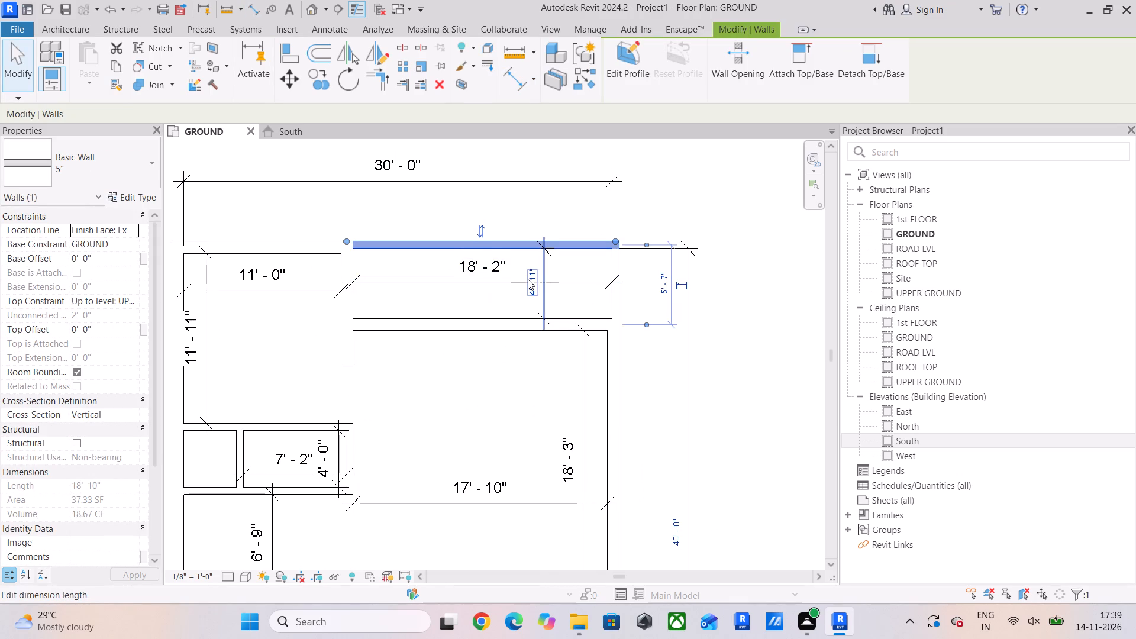
click(417, 394)
Draw a horizontal detail line midway across the 6'-9" space, from its inner west face to align with the 7'-2" room's inner east face.
middle_drag(437, 398, 416, 291)
scroll(474, 375, down, 3)
middle_drag(483, 379, 490, 322)
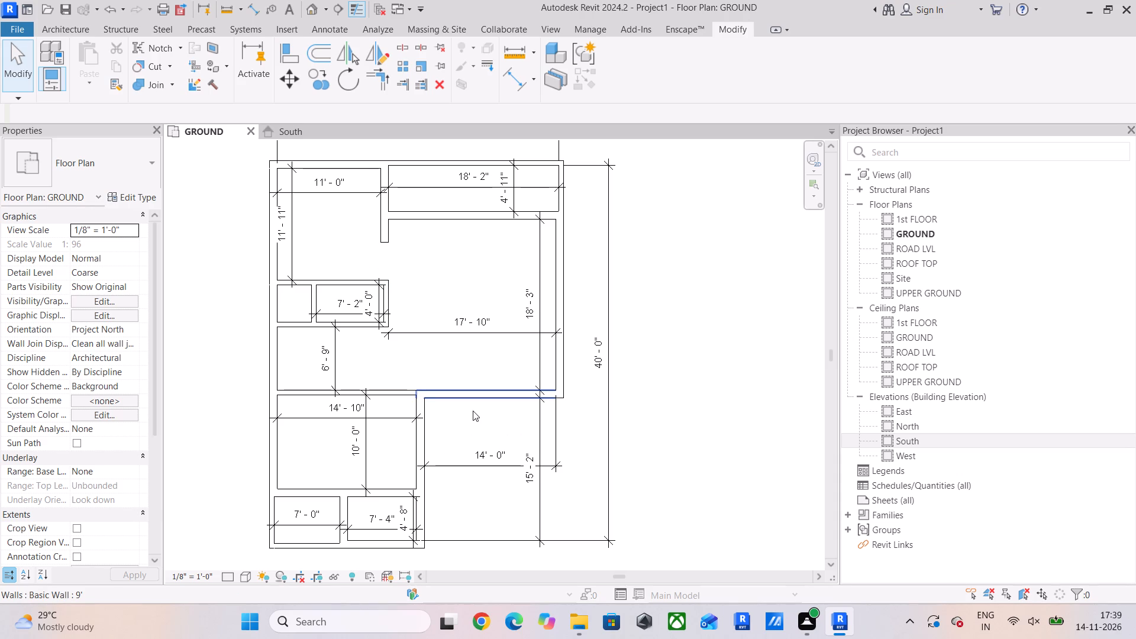
middle_drag(525, 453, 581, 379)
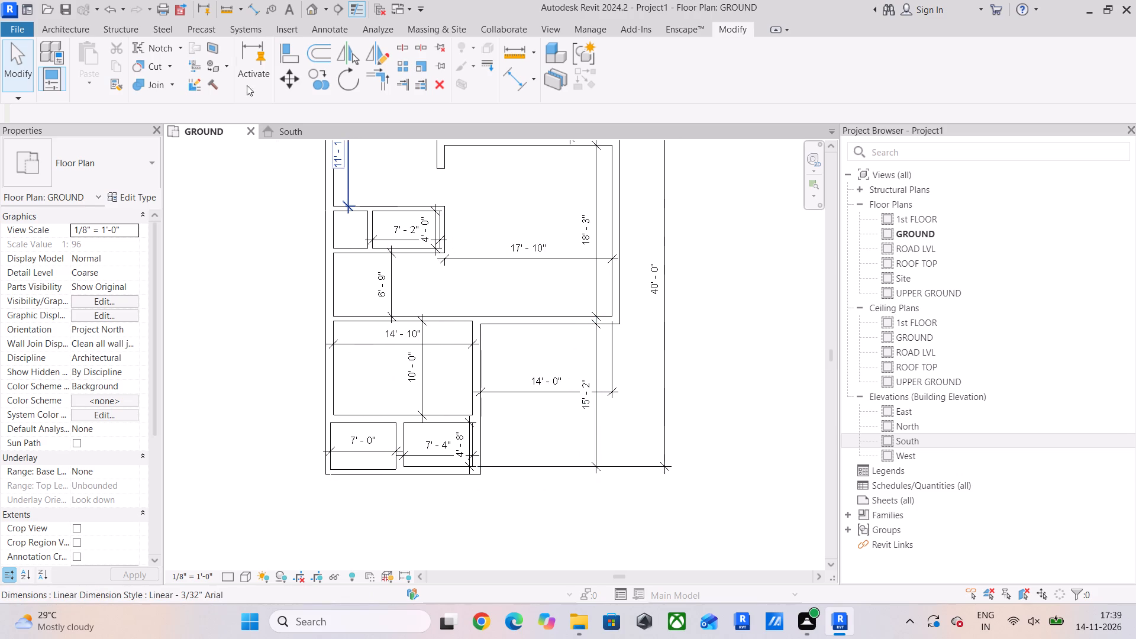
click(75, 32)
click(328, 27)
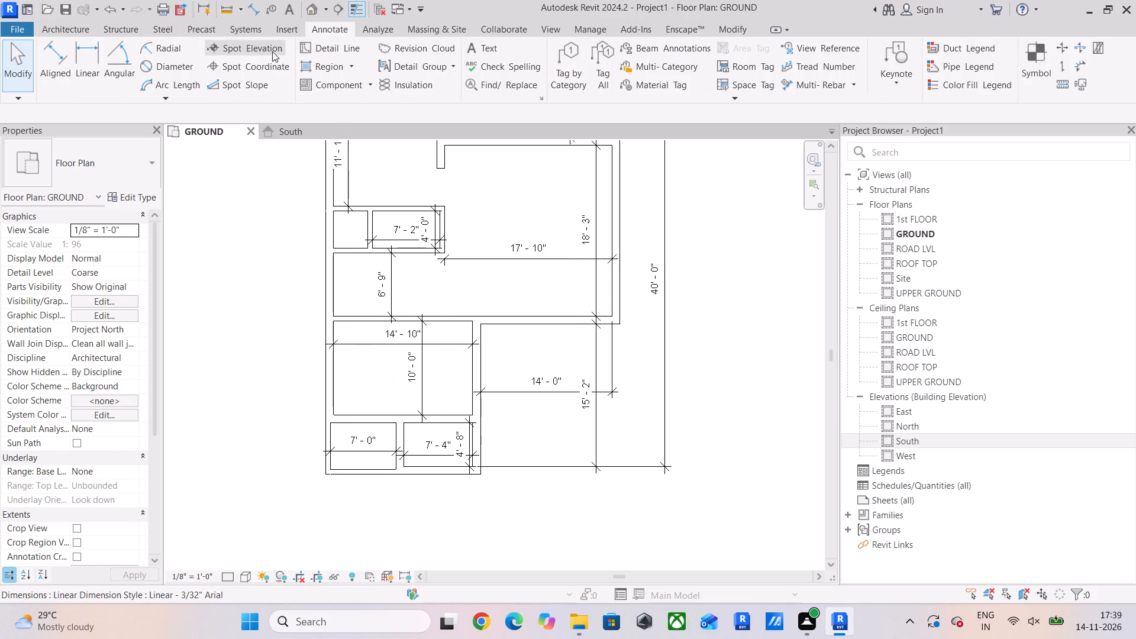
click(315, 51)
scroll(433, 221, up, 4)
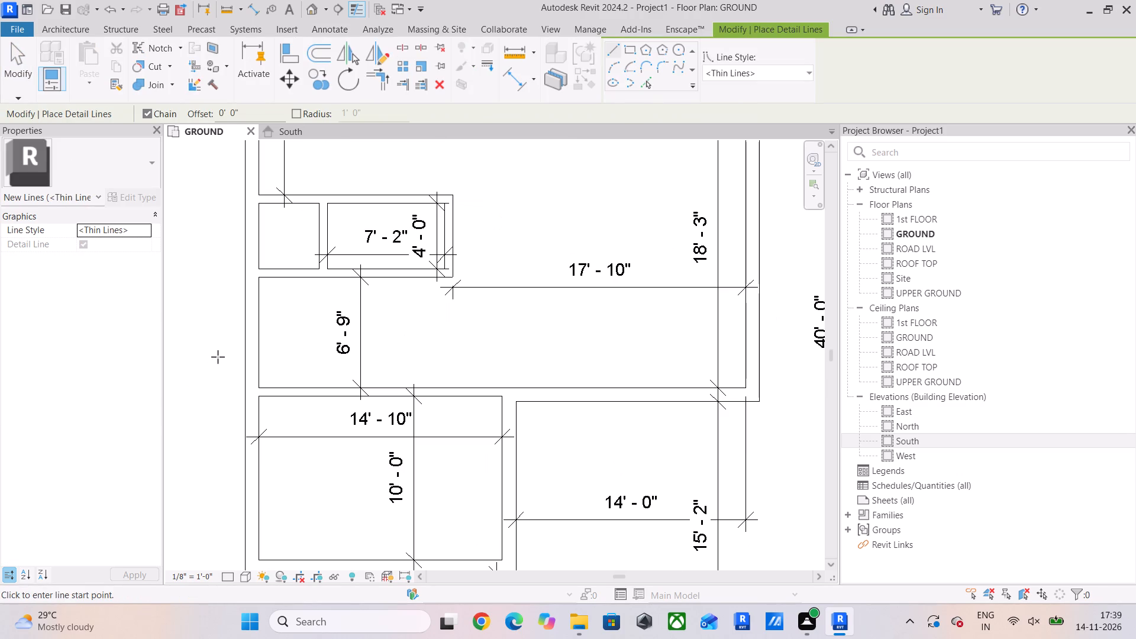
click(260, 334)
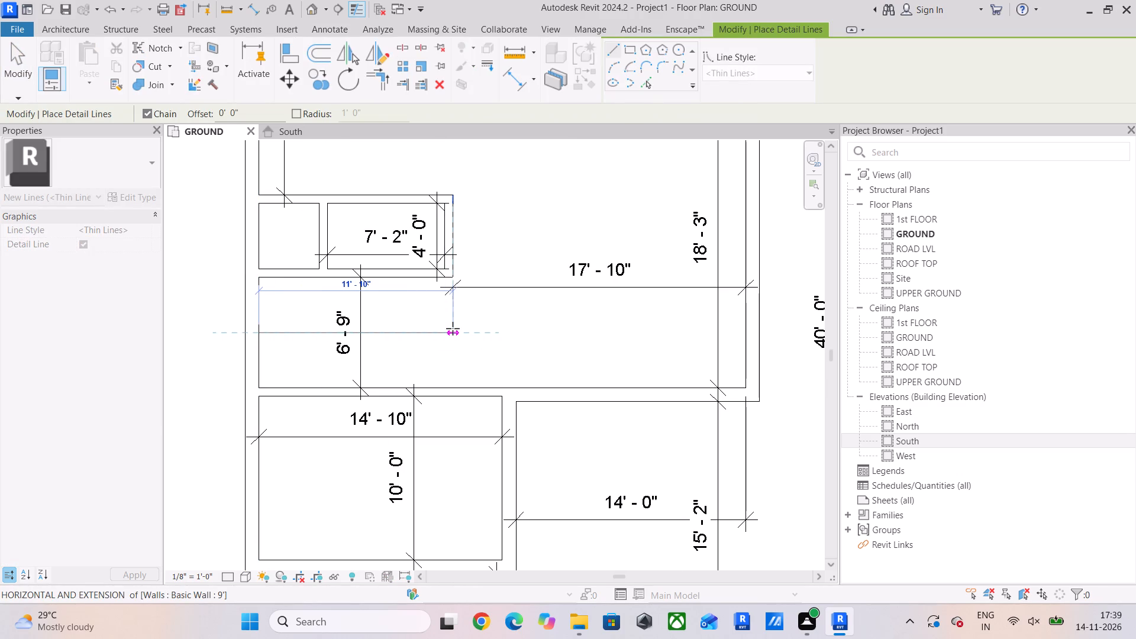
click(444, 326)
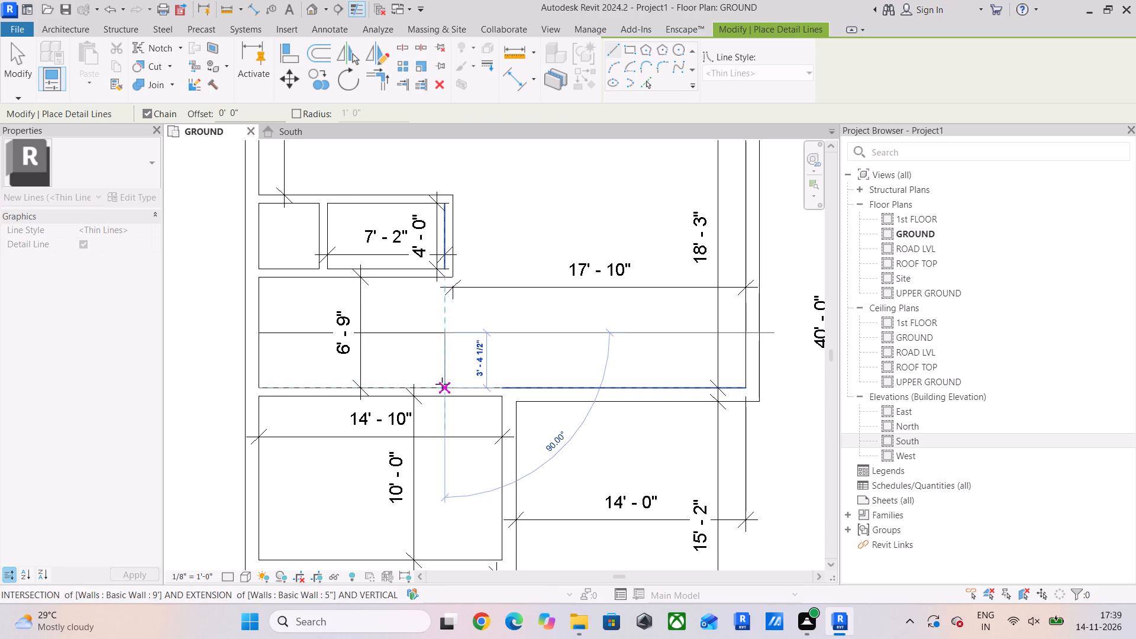
key(Escape)
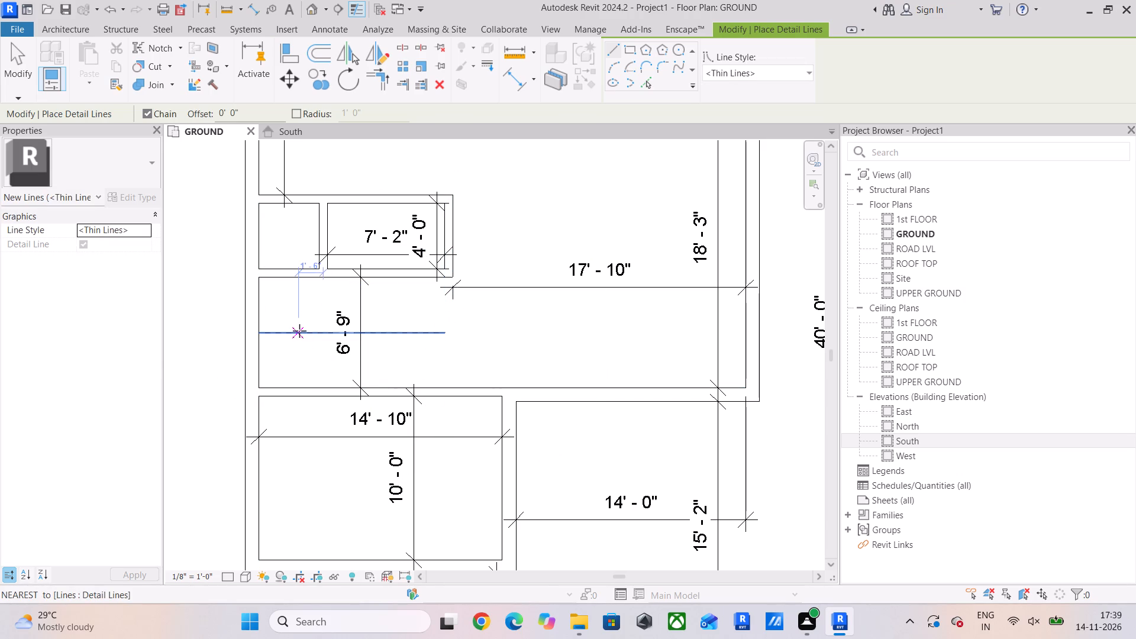
Draw connected detail lines from the 6'-9" space's southwest inner corner, partway east along the south wall and 6'-9" north to the opposite wall.
scroll(312, 331, up, 3)
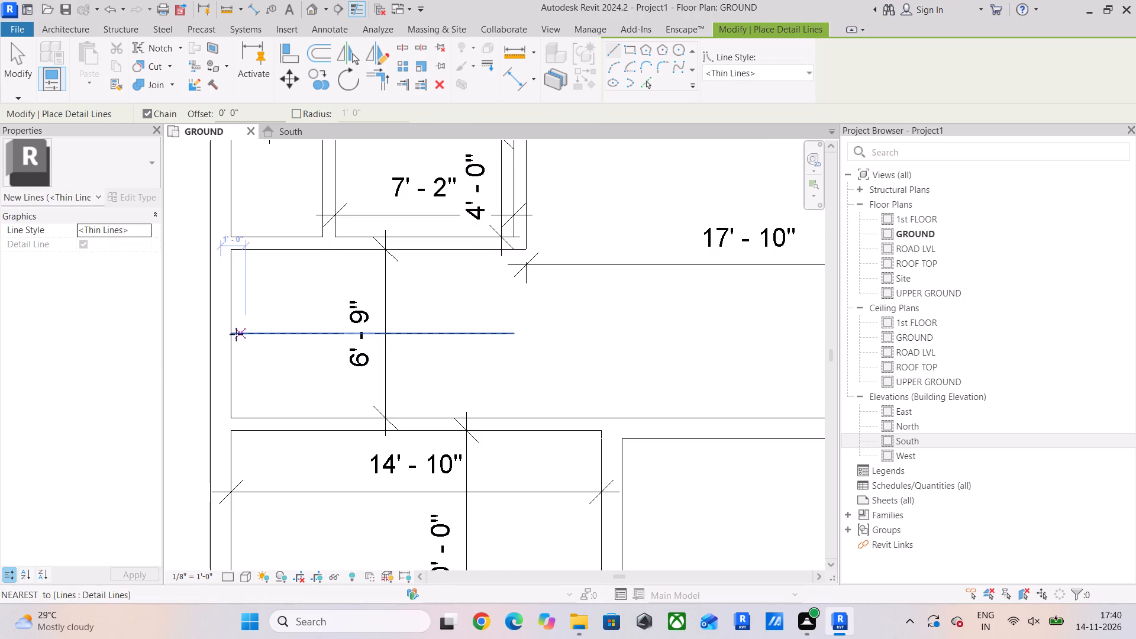
click(230, 418)
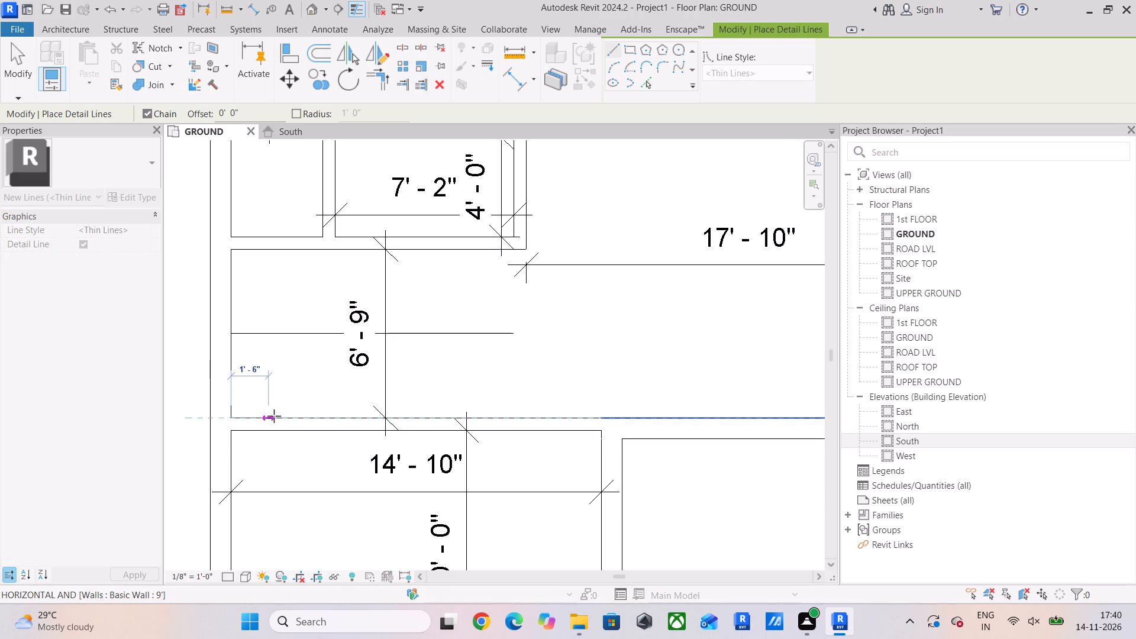
click(307, 414)
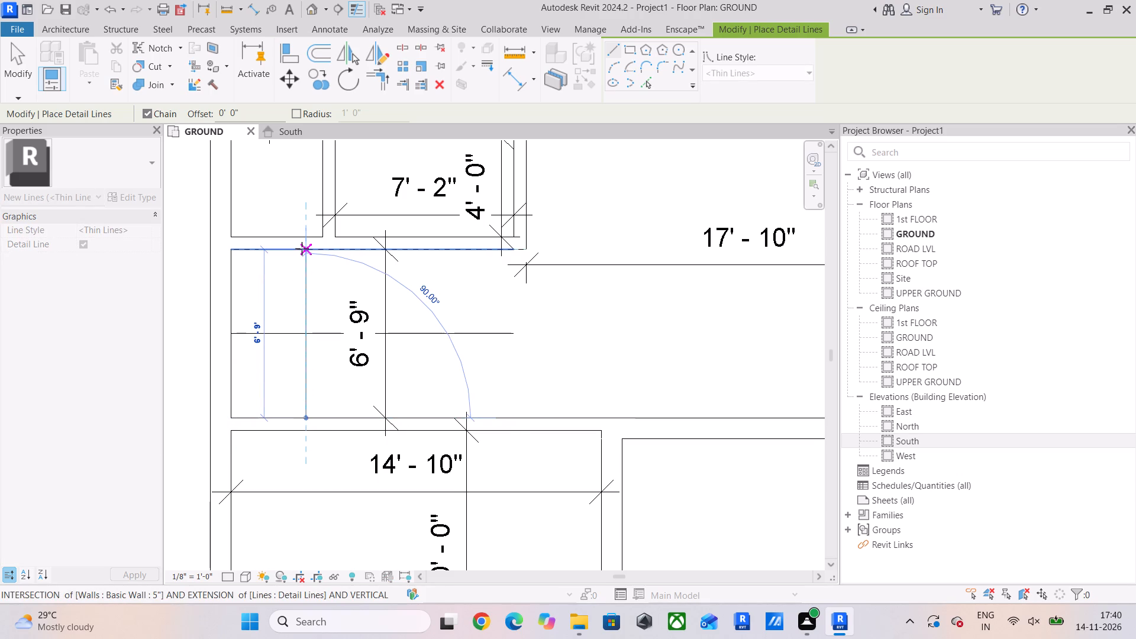
click(302, 248)
key(Escape)
middle_drag(305, 345, 298, 361)
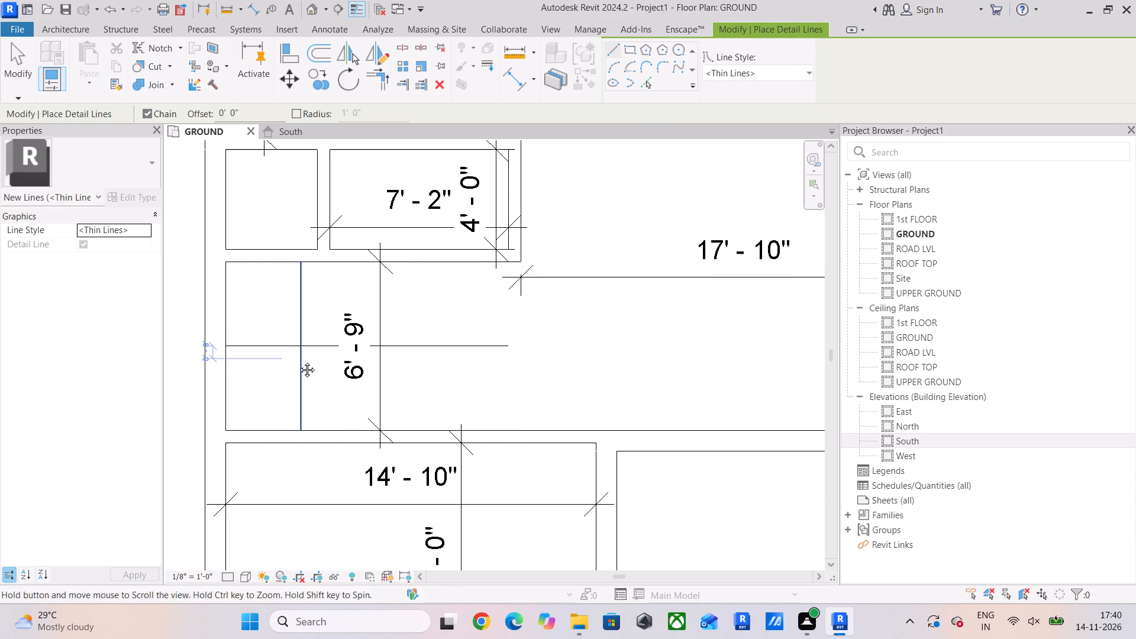
middle_drag(298, 361, 297, 364)
key(Escape)
key(Escape)
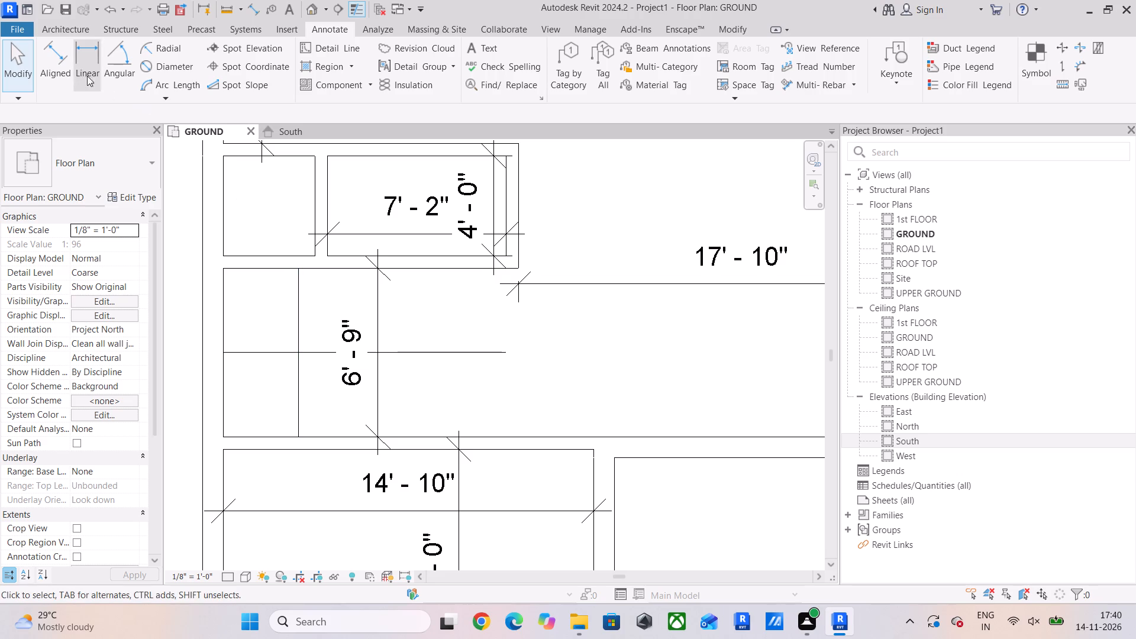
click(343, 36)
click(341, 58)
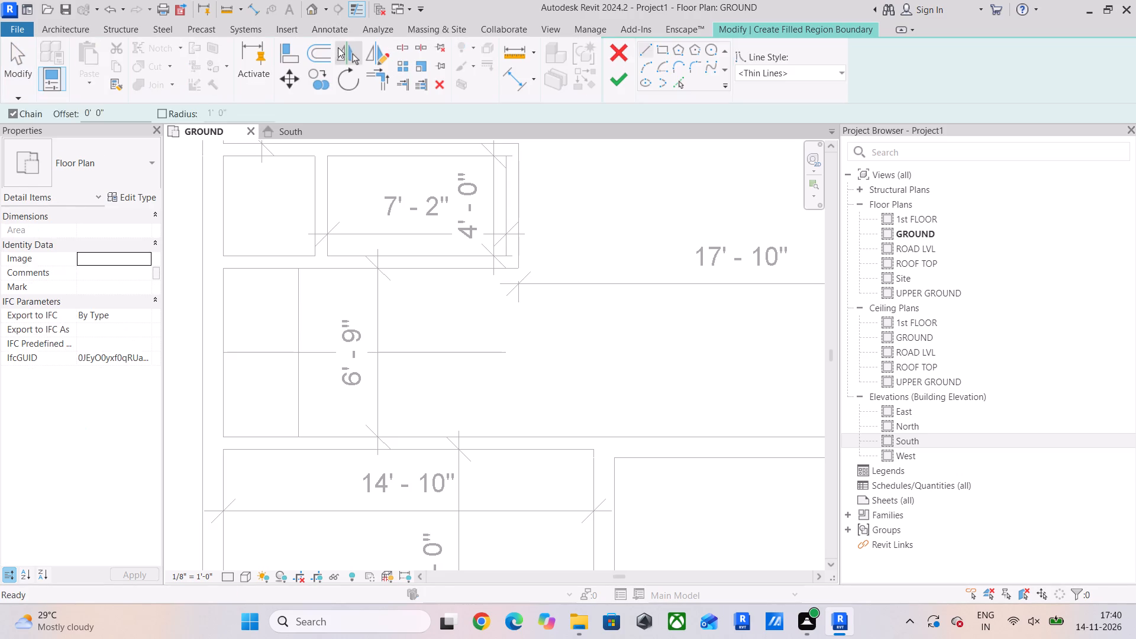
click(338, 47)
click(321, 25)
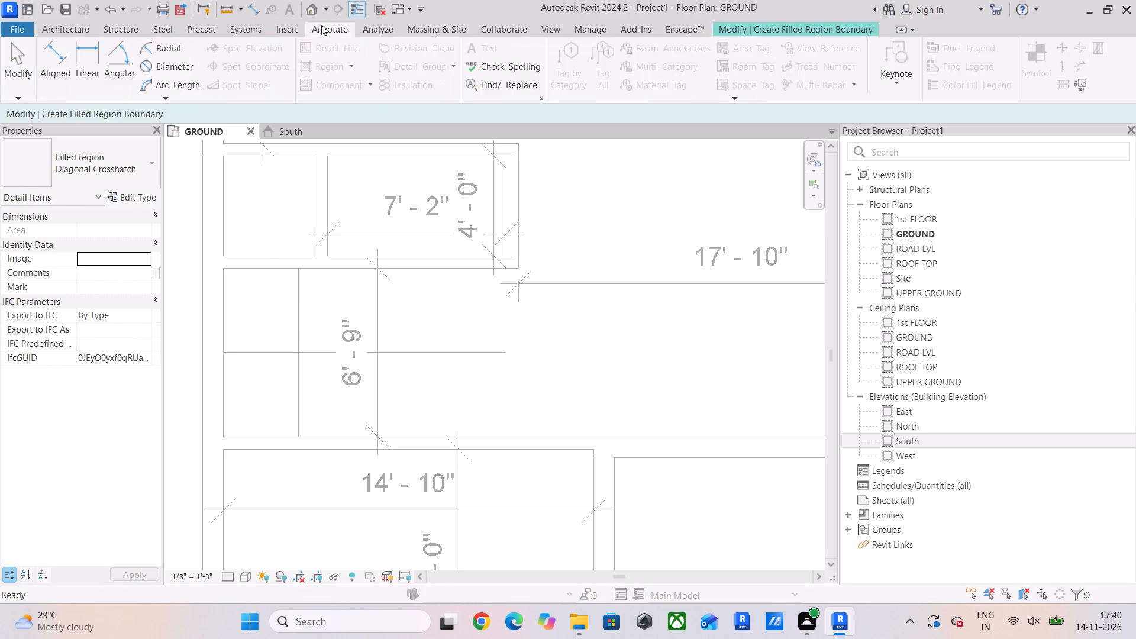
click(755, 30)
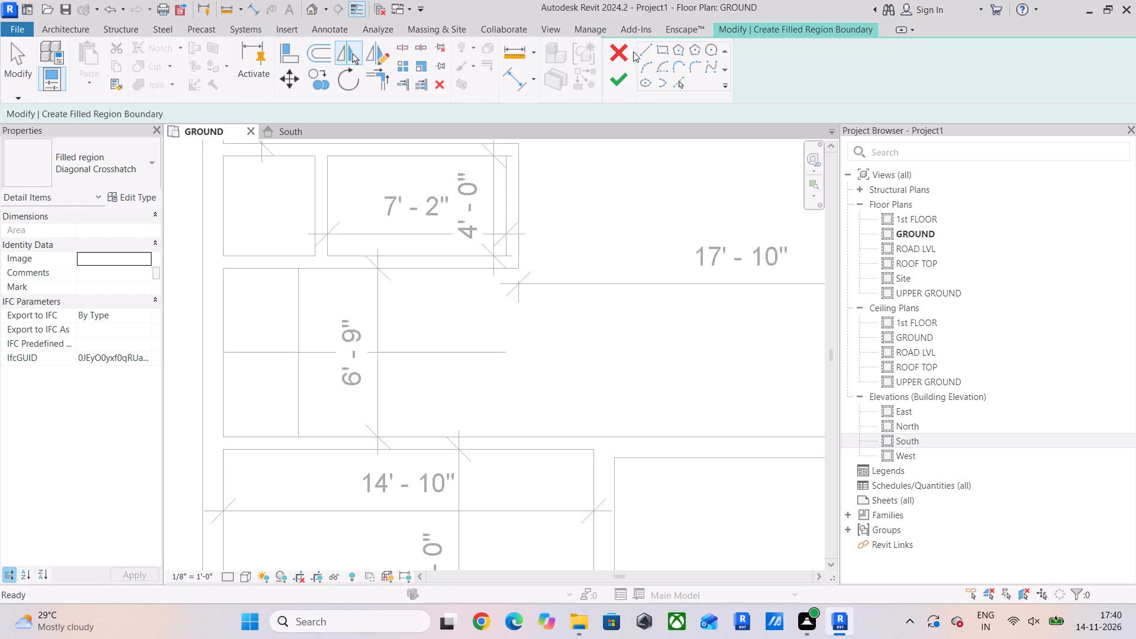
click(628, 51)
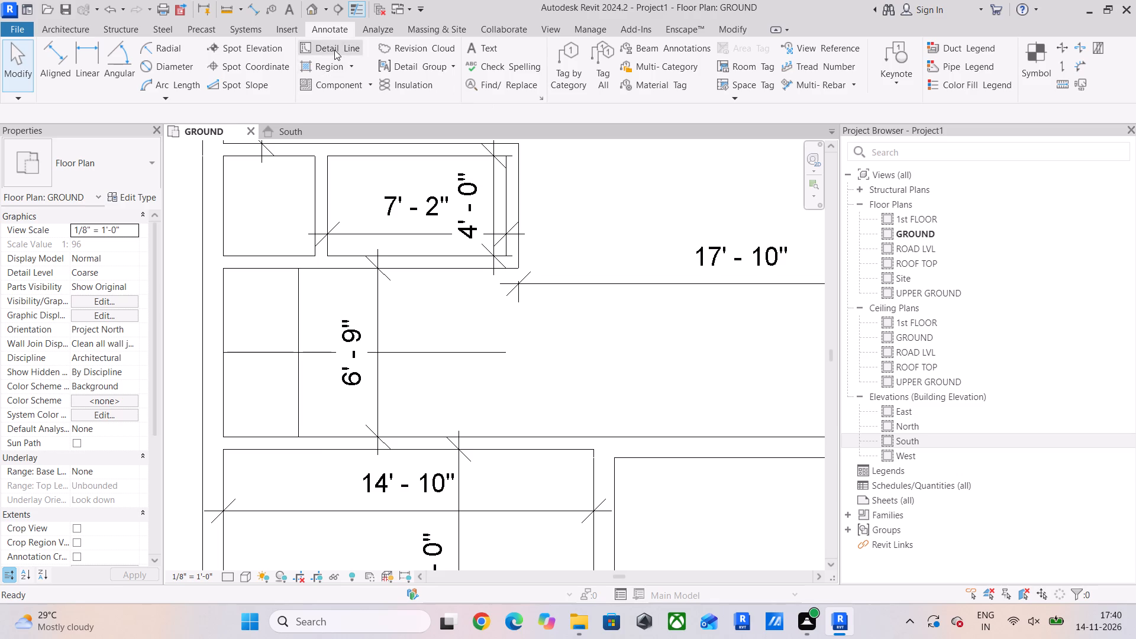
Draw a stair tread outline with detail lines: 10" east from the vertical line's south end, 3' north, and west back to that line.
click(334, 49)
click(303, 435)
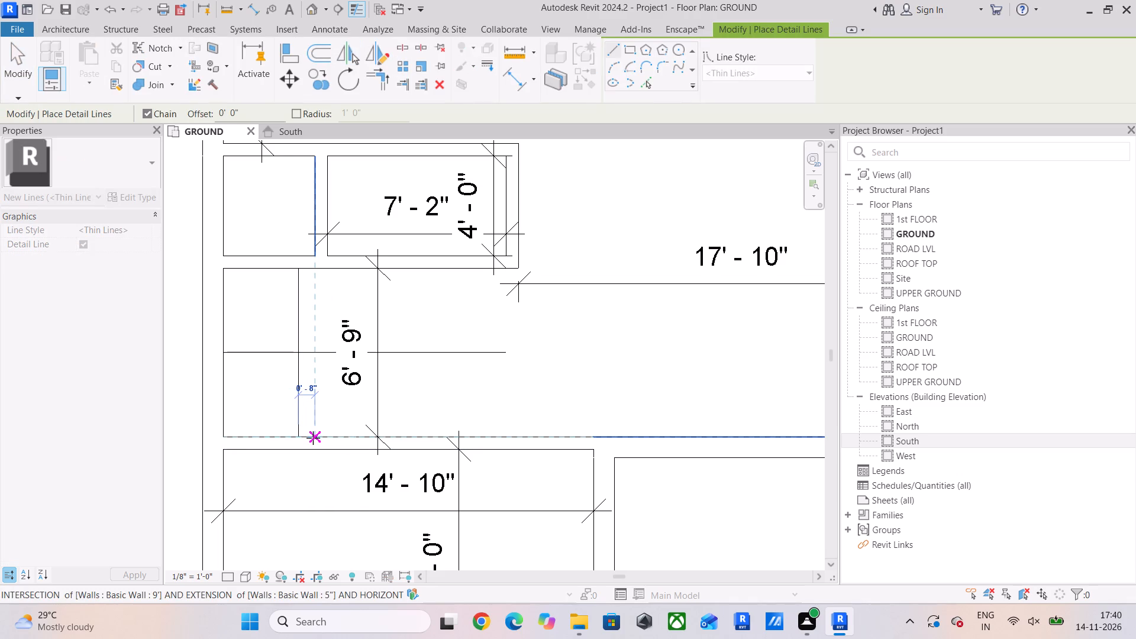
scroll(324, 438, up, 3)
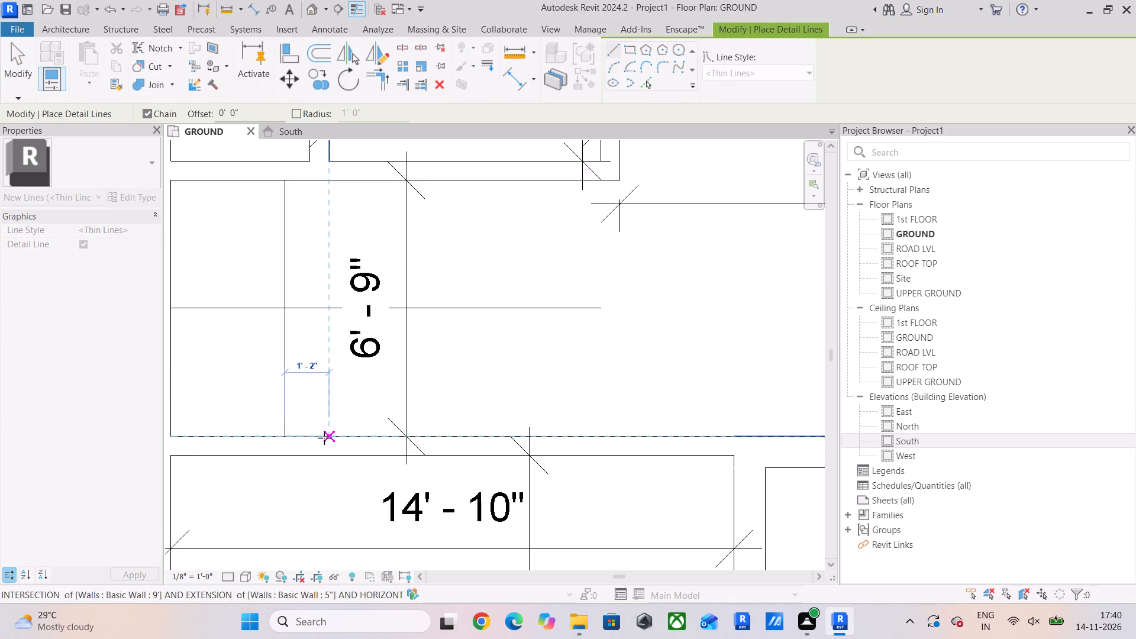
text(10)
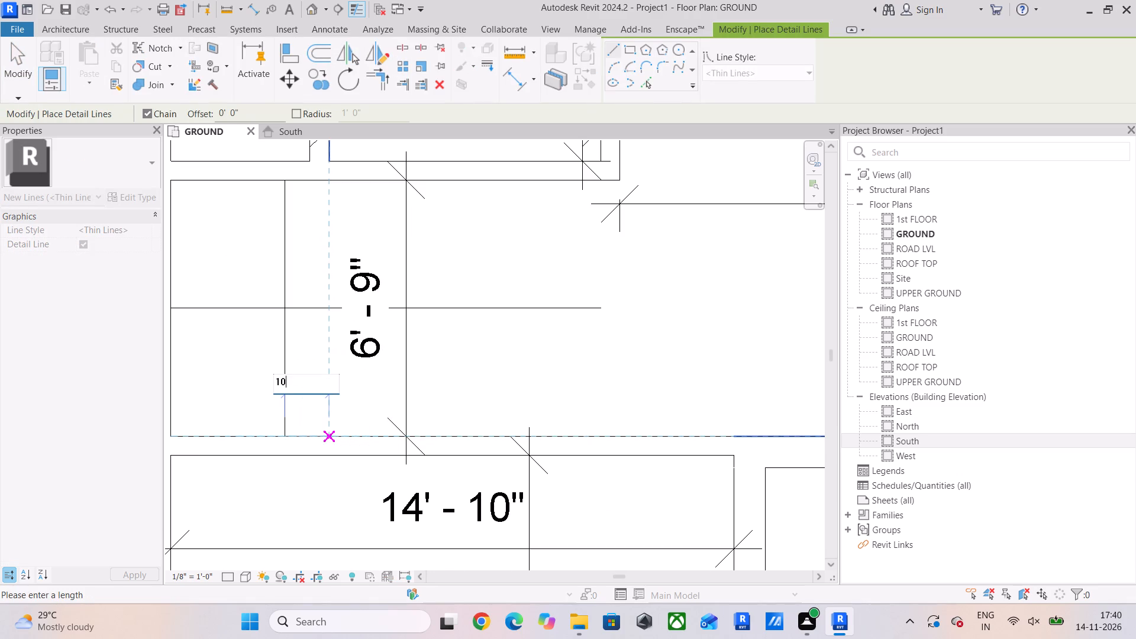
key(shift+quotedbl)
key(Return)
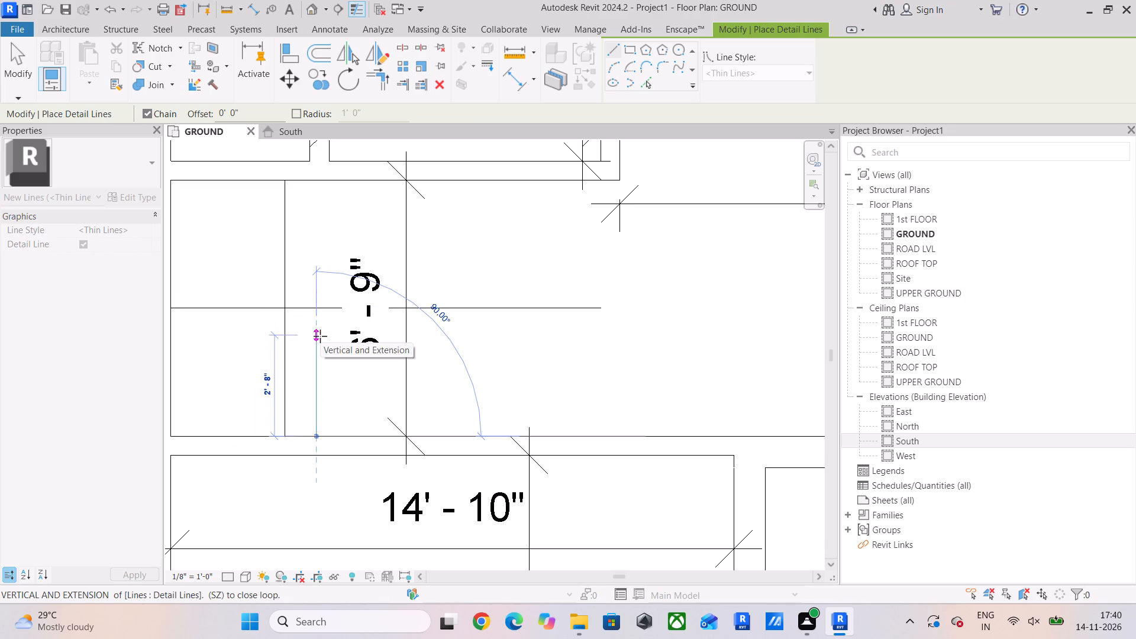
text(3')
key(Return)
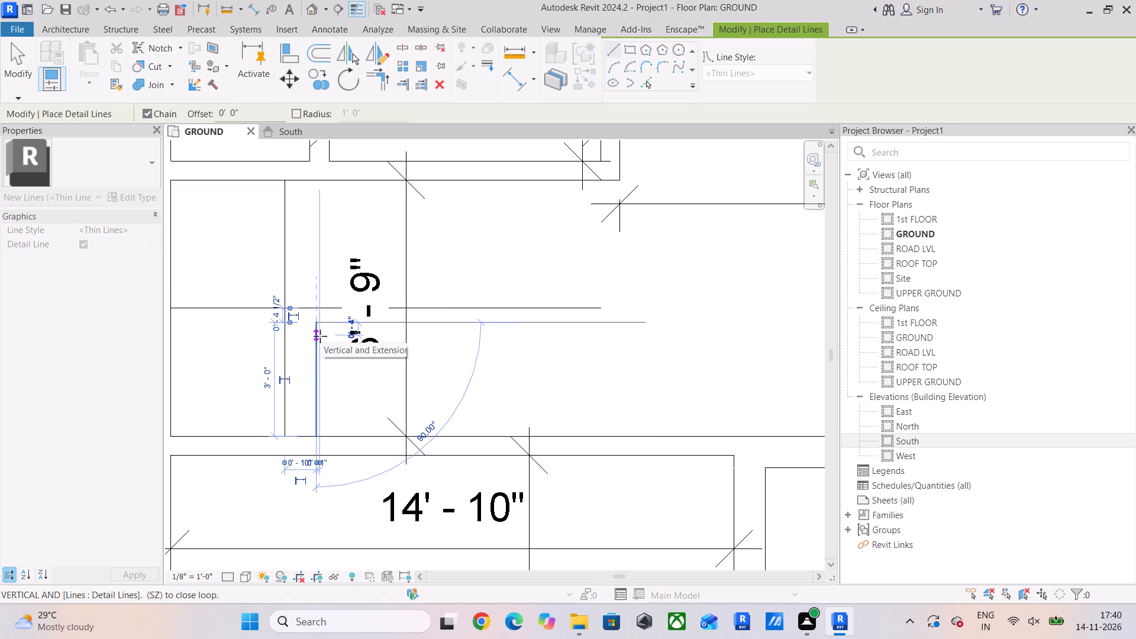
click(287, 319)
key(Escape)
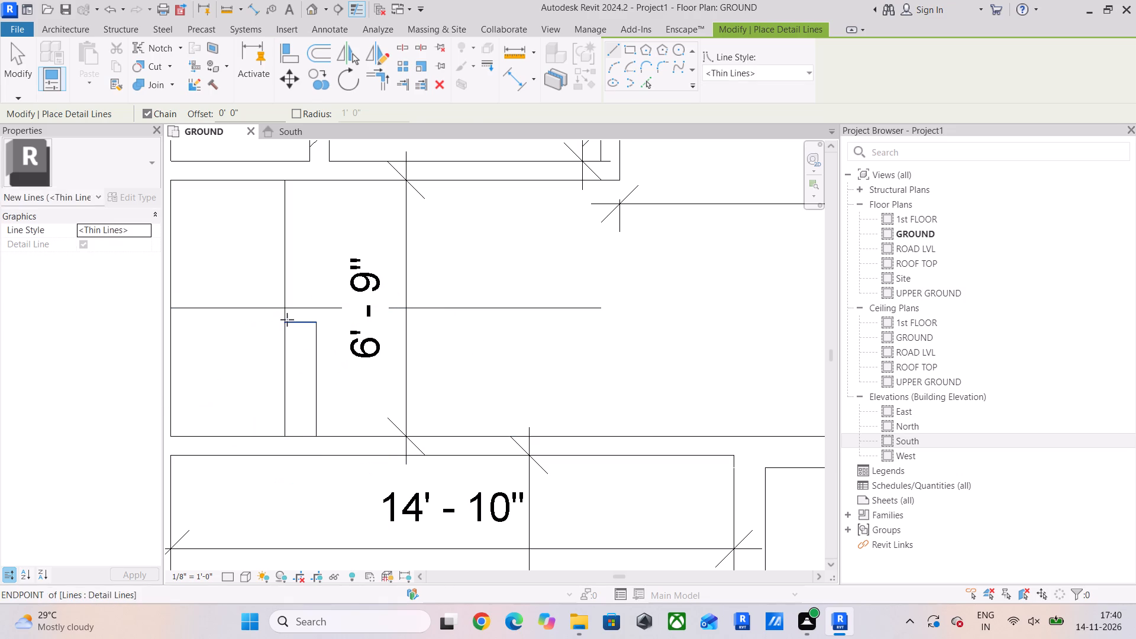
key(Escape)
middle_click(309, 327)
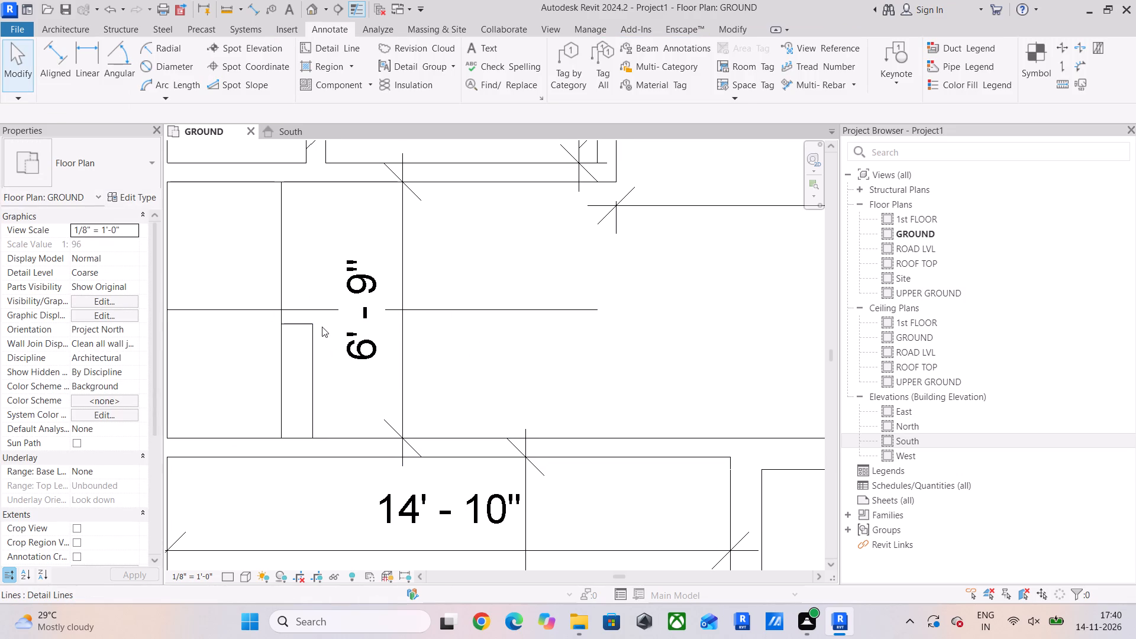
Copy the tread's top and east-side detail lines eastward eight times along the south wall at 10" spacing.
drag(324, 324, 304, 352)
click(327, 325)
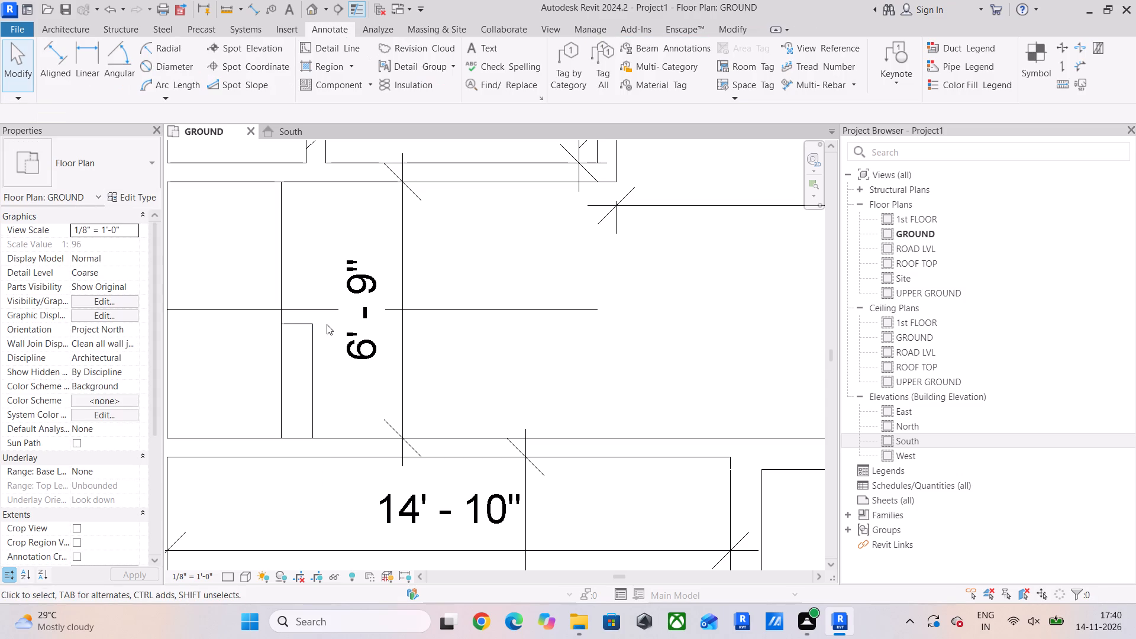
drag(324, 320, 295, 346)
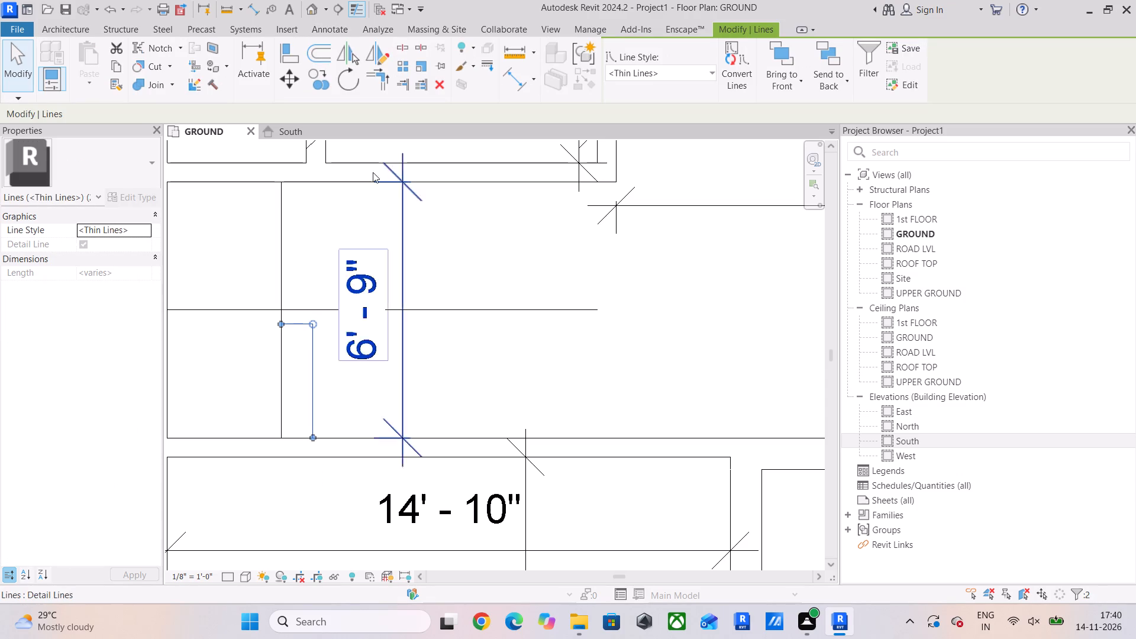
click(322, 83)
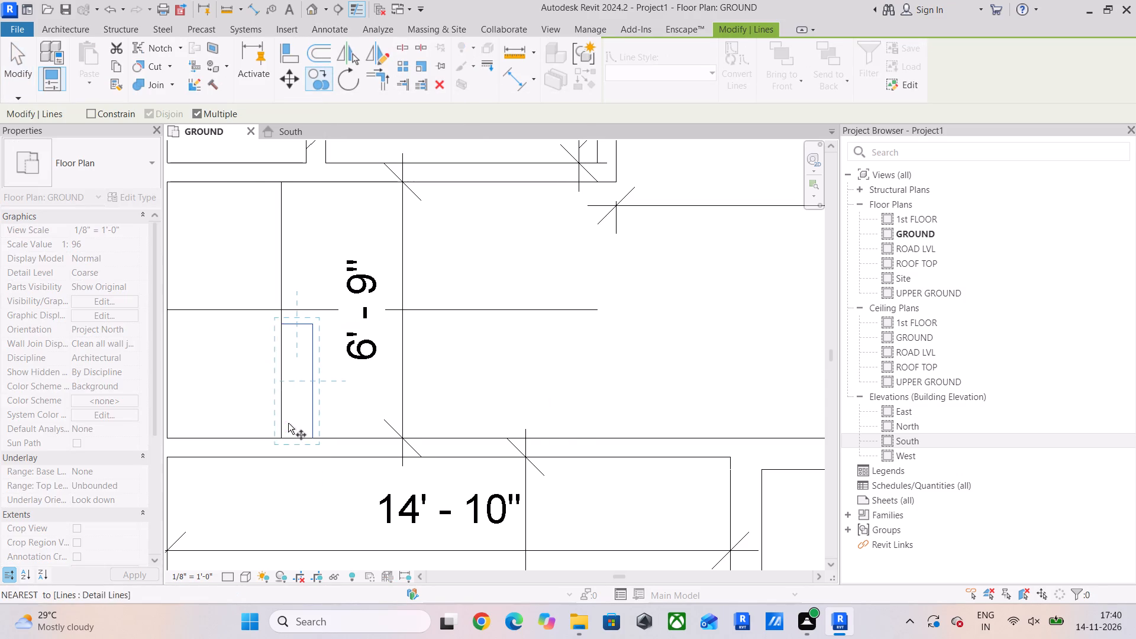
click(279, 437)
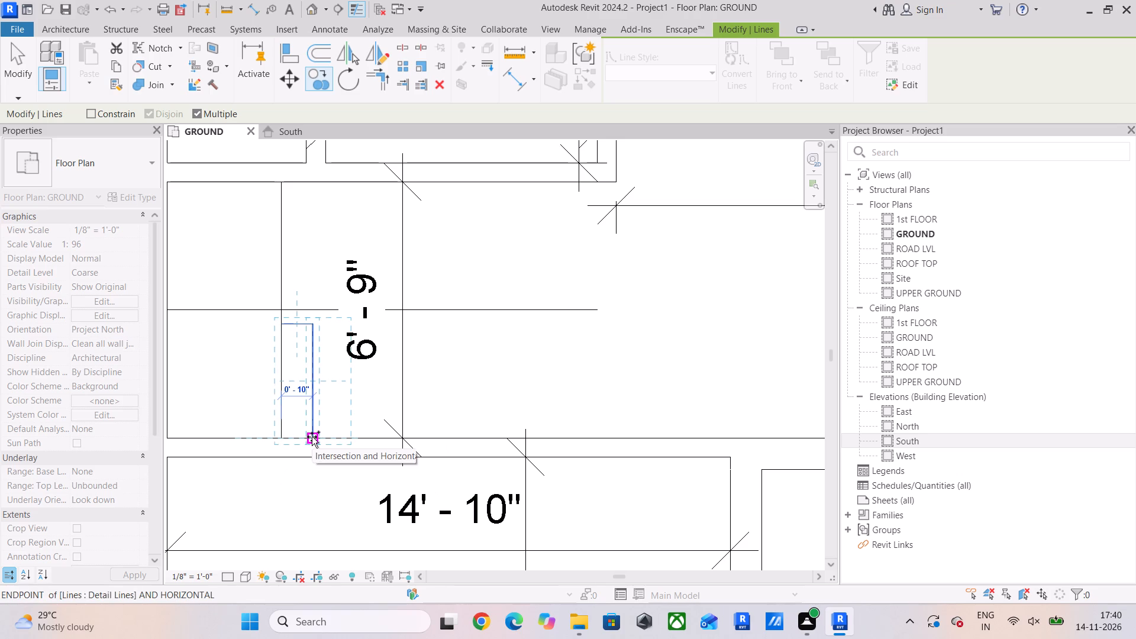
click(312, 437)
click(348, 435)
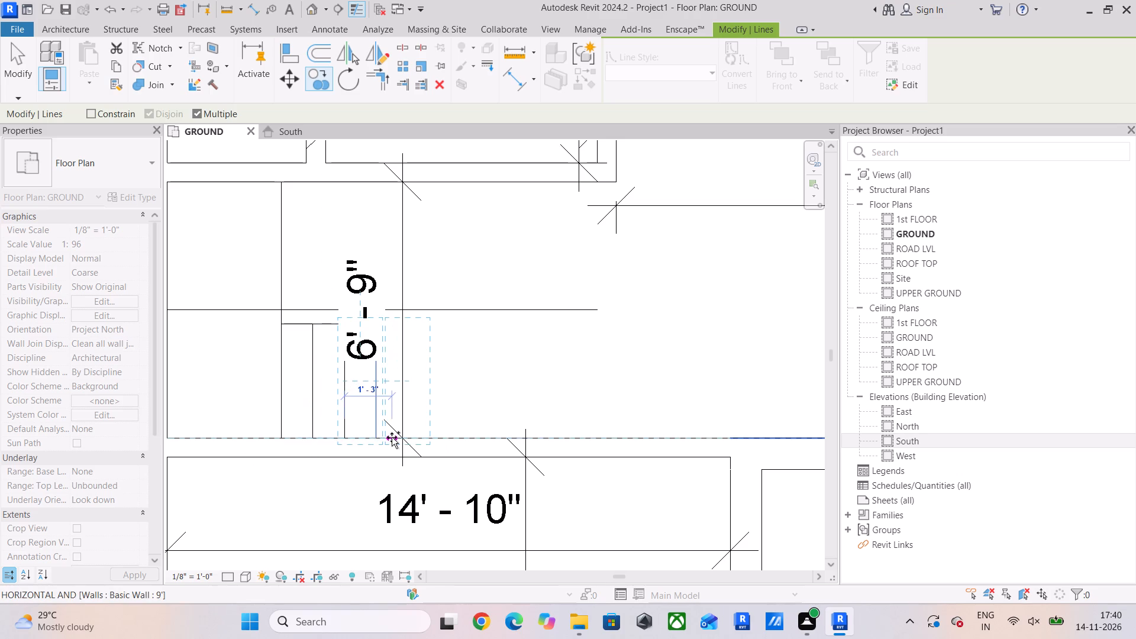
click(373, 437)
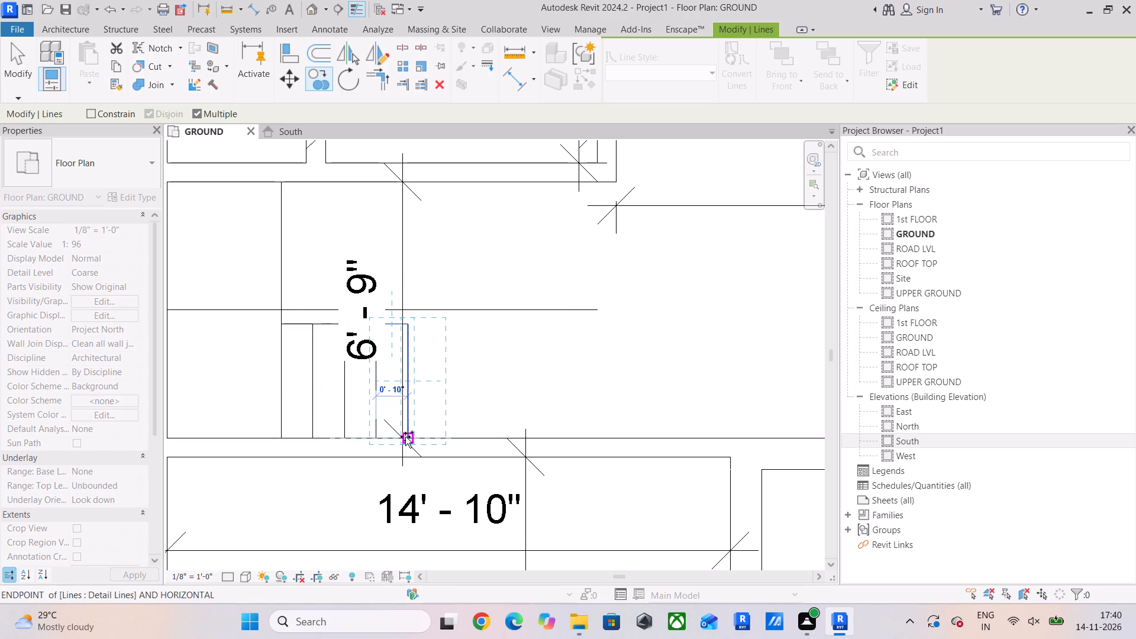
click(405, 437)
click(437, 437)
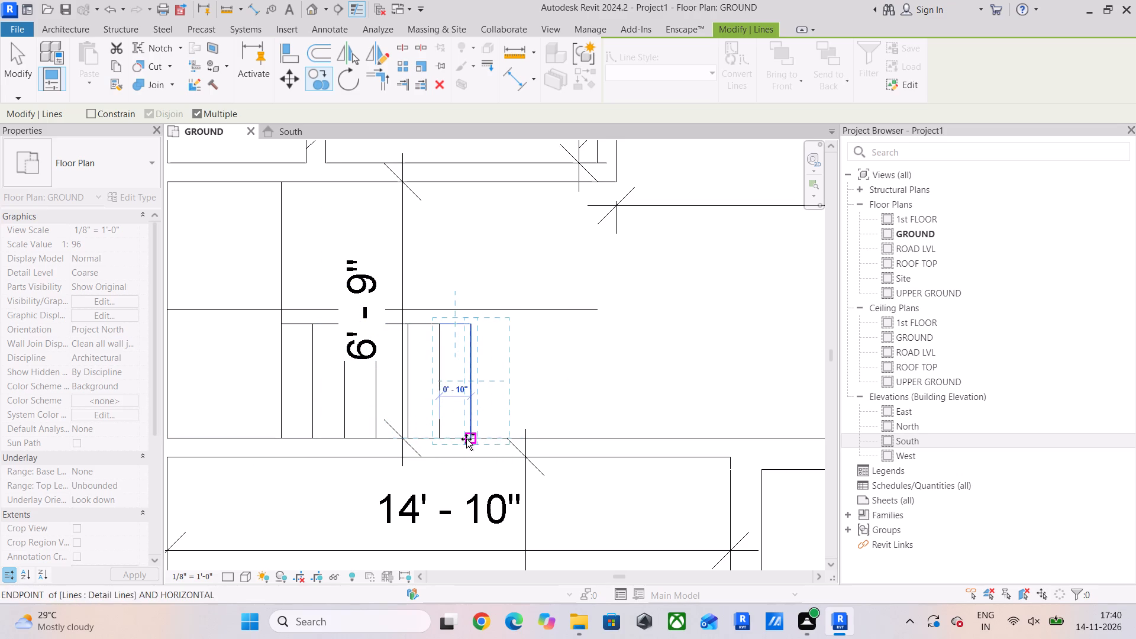
click(466, 439)
click(501, 436)
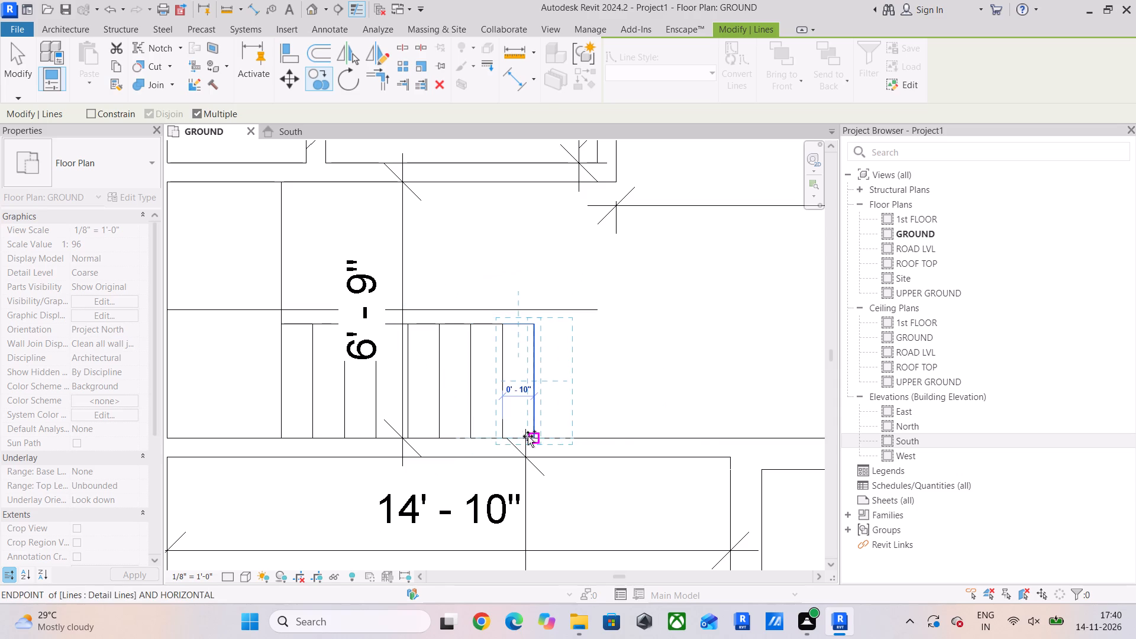
click(535, 436)
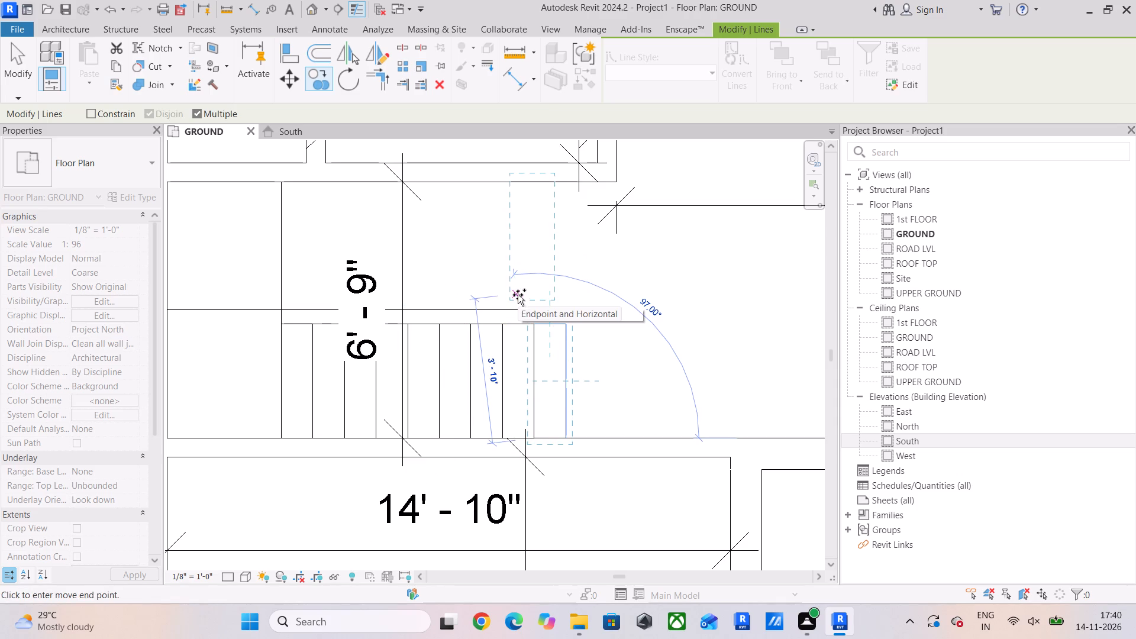
middle_drag(525, 290, 545, 307)
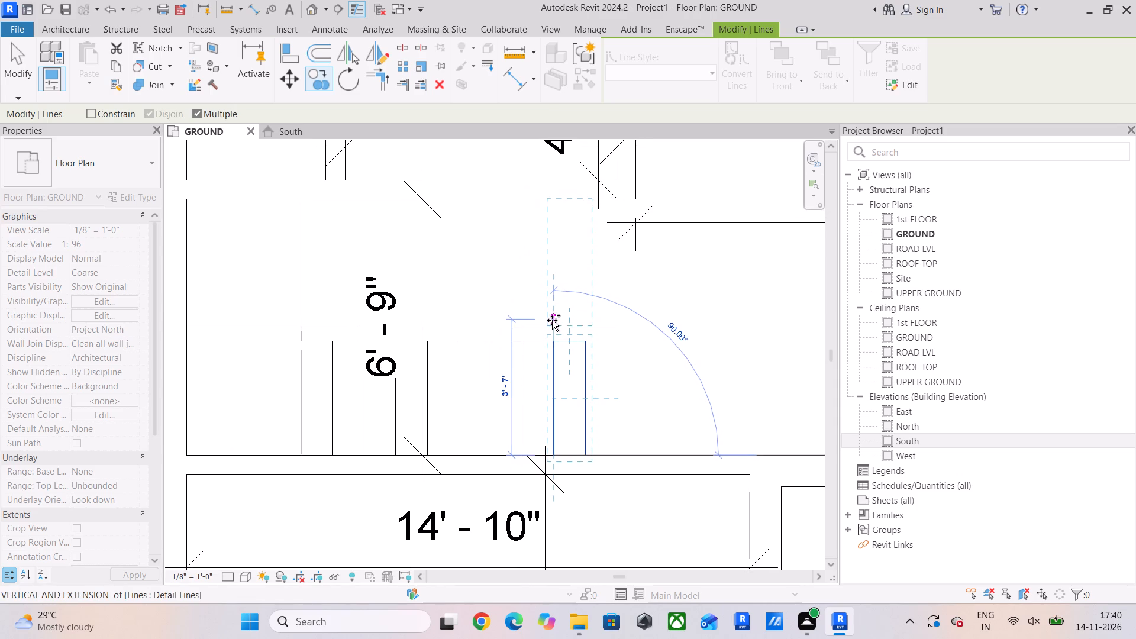
Delete the 6'-9" dimension that crosses the stair treads.
key(Escape)
key(Escape)
drag(619, 341, 538, 366)
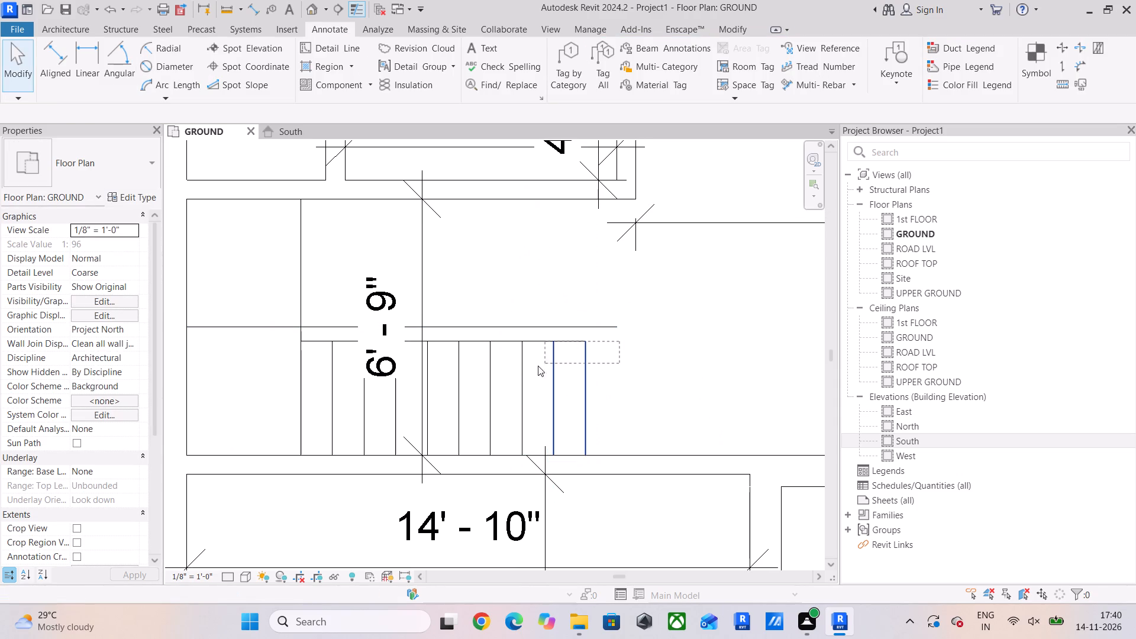
drag(538, 366, 441, 385)
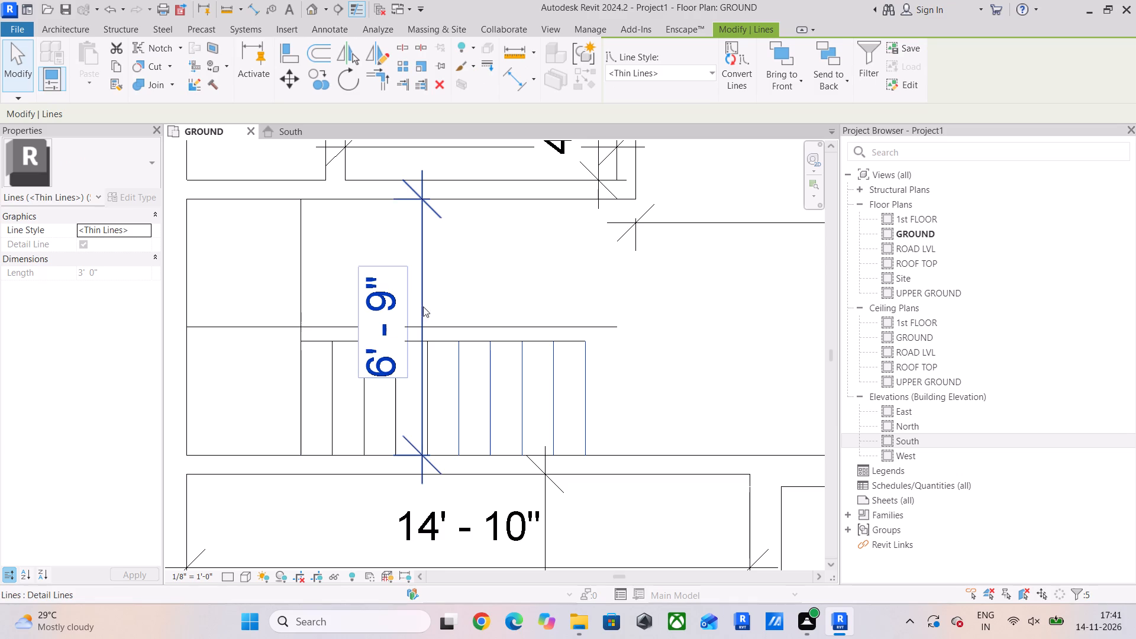
click(420, 269)
key(Delete)
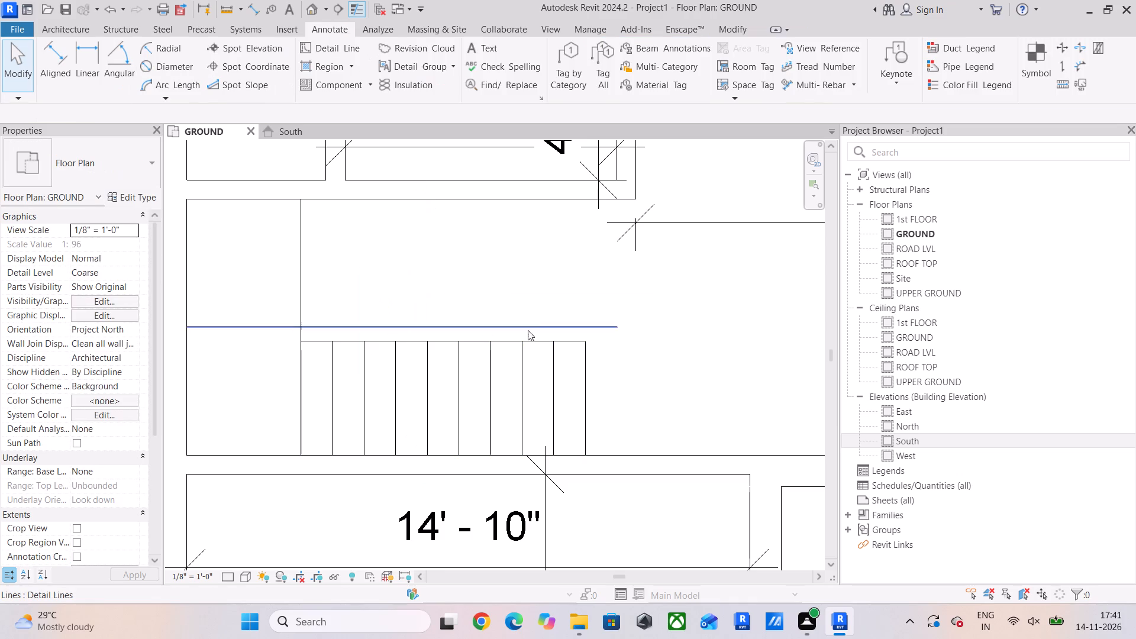
Mirror all the tread lines, with their top edges, northward about the horizontal midline of the stair space, keeping the originals.
drag(611, 344, 325, 385)
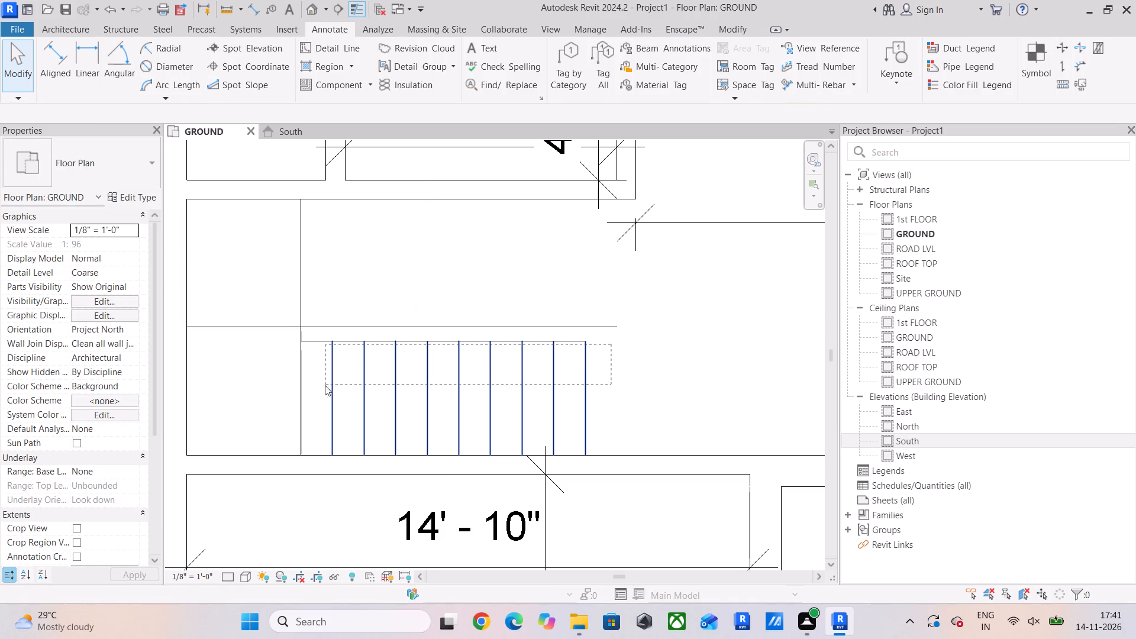
drag(325, 385, 322, 386)
drag(605, 338, 328, 371)
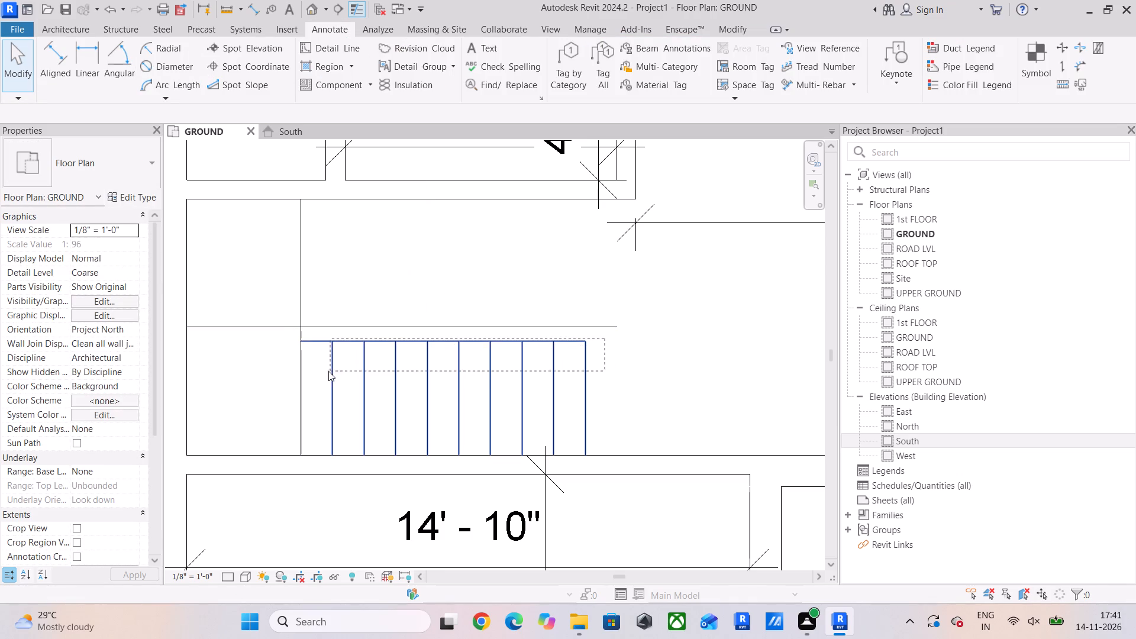
drag(328, 371, 318, 376)
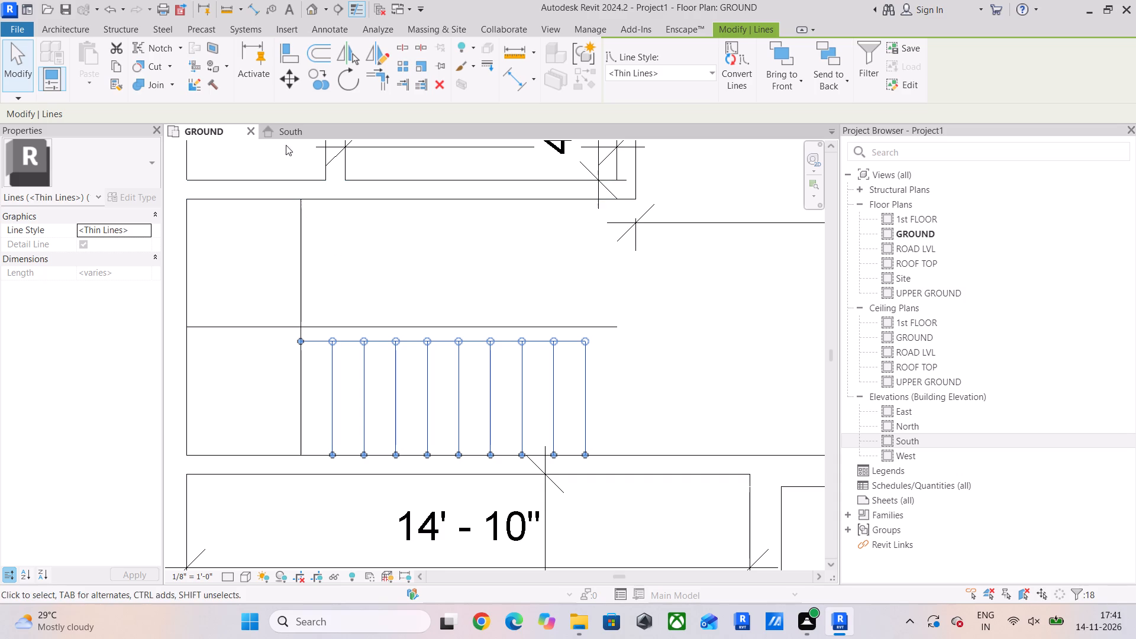
click(318, 75)
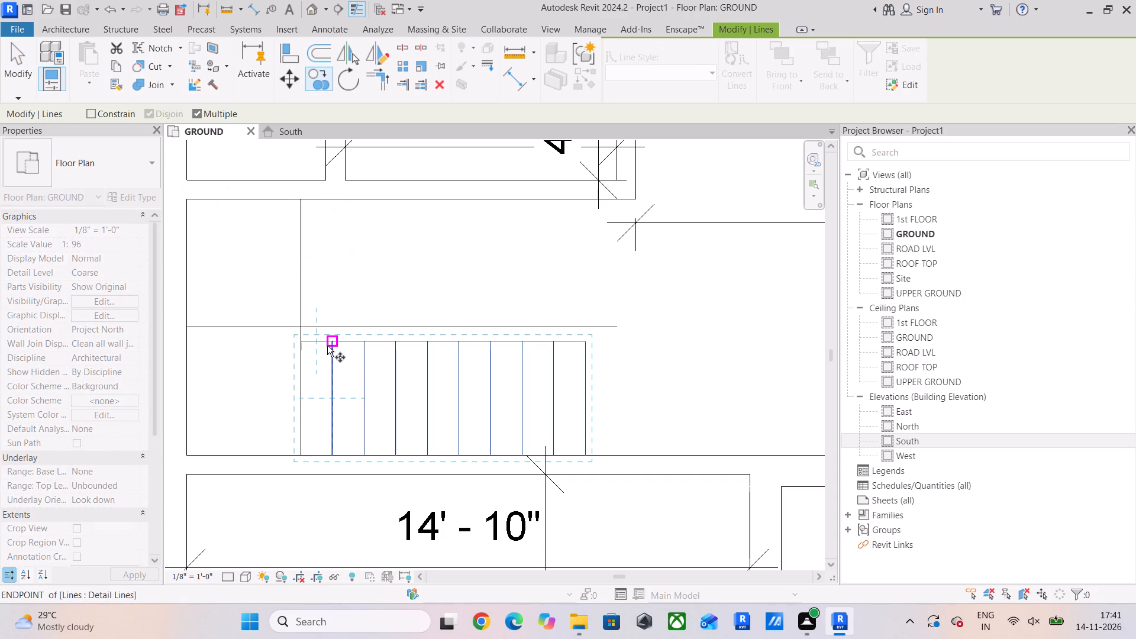
click(373, 55)
click(618, 325)
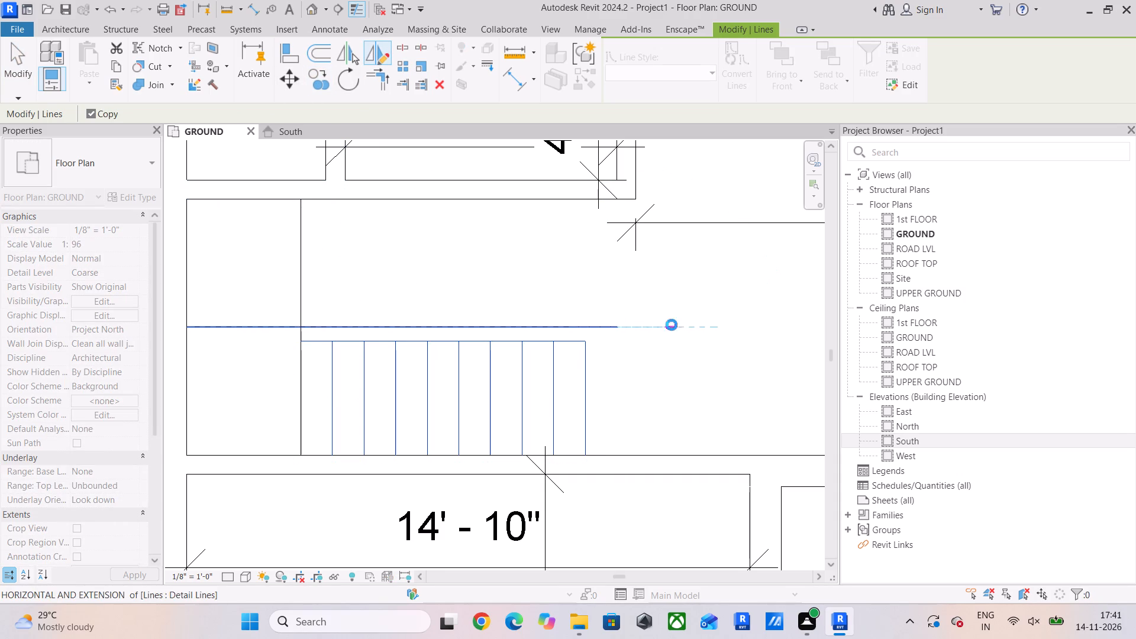
click(672, 325)
key(Escape)
Delete the horizontal midline detail line between the two stair flights.
scroll(657, 327, down, 2)
middle_drag(656, 327, 651, 348)
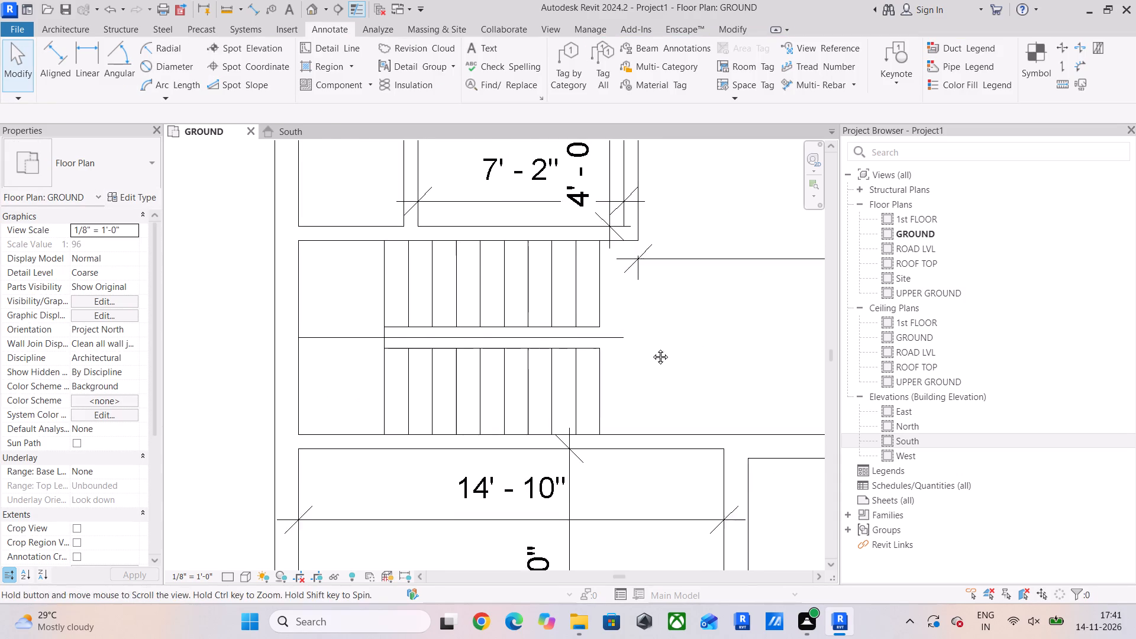
middle_drag(651, 348, 651, 350)
click(622, 347)
key(Delete)
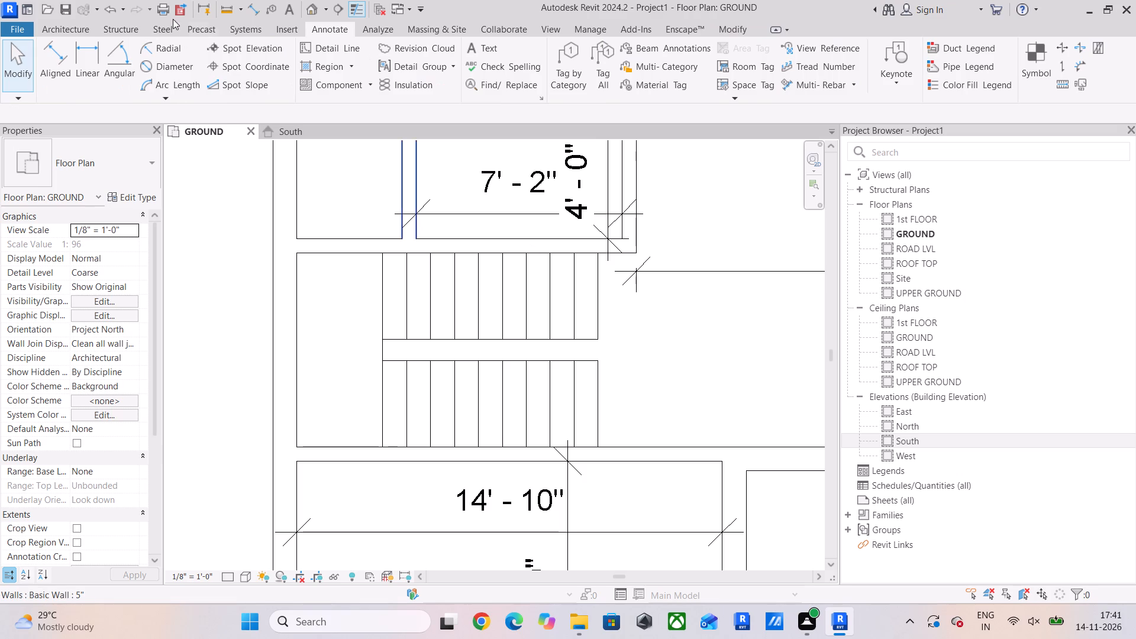
Draw an entrance step with detail lines from the 14'-0" area's northwest corner: 6' east, 1' south, and west back to the wall.
click(333, 47)
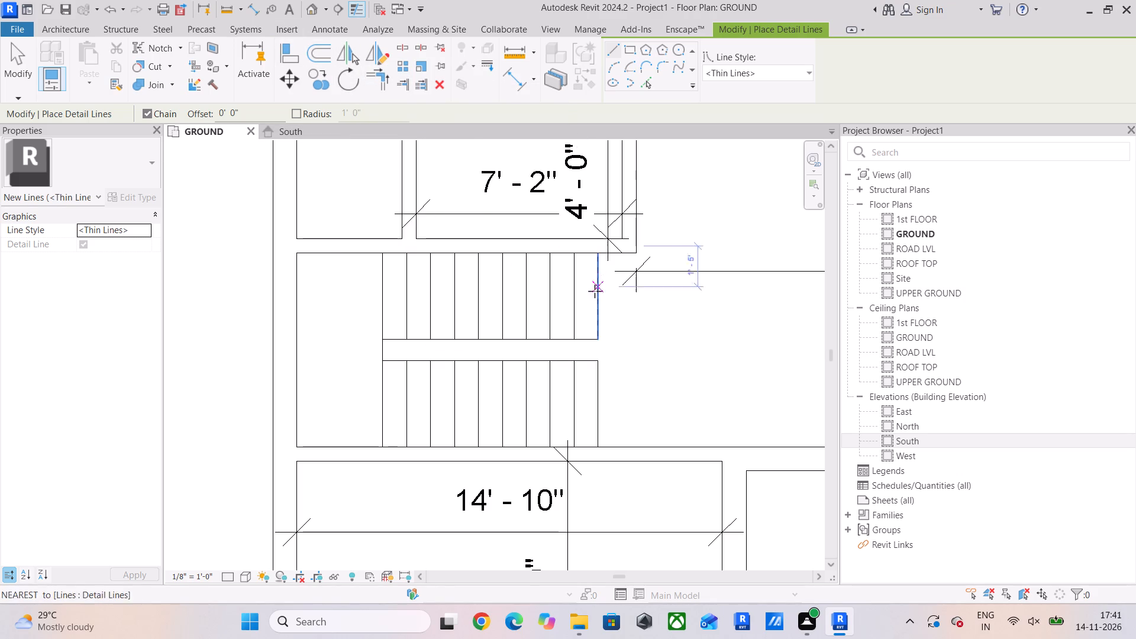
middle_drag(592, 293, 291, 132)
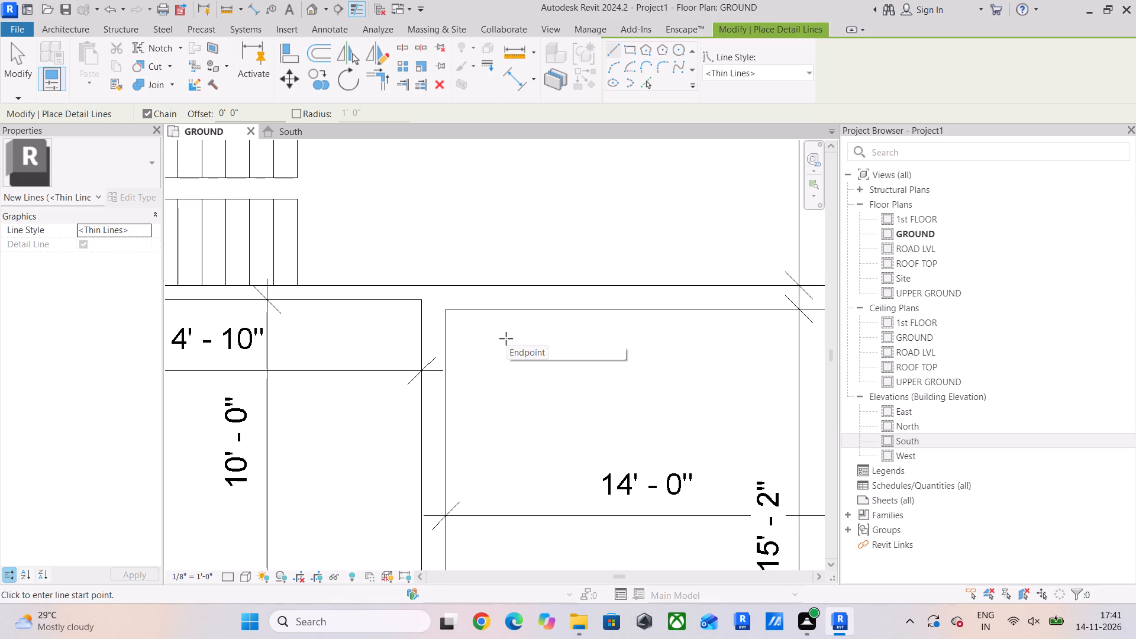
click(446, 313)
text(6')
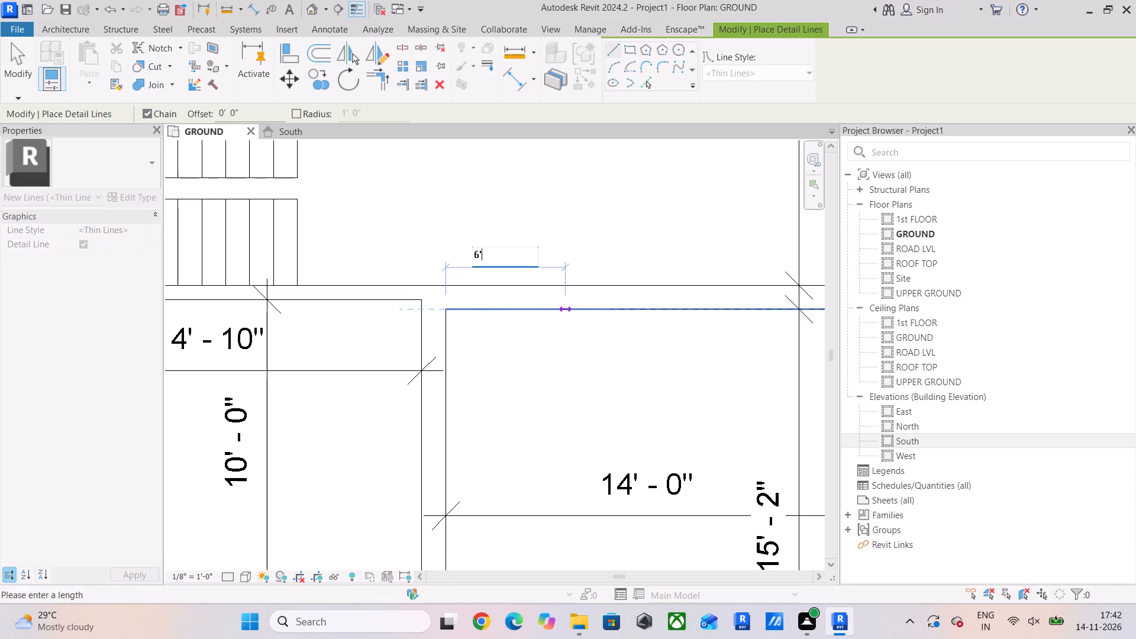
key(Return)
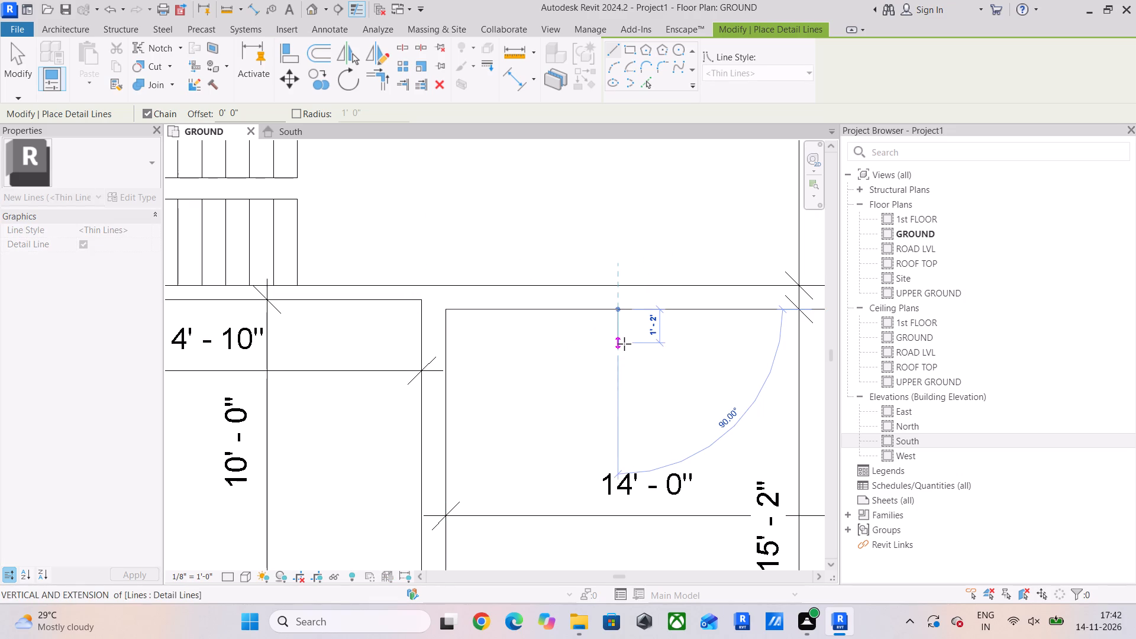
text(1')
key(Return)
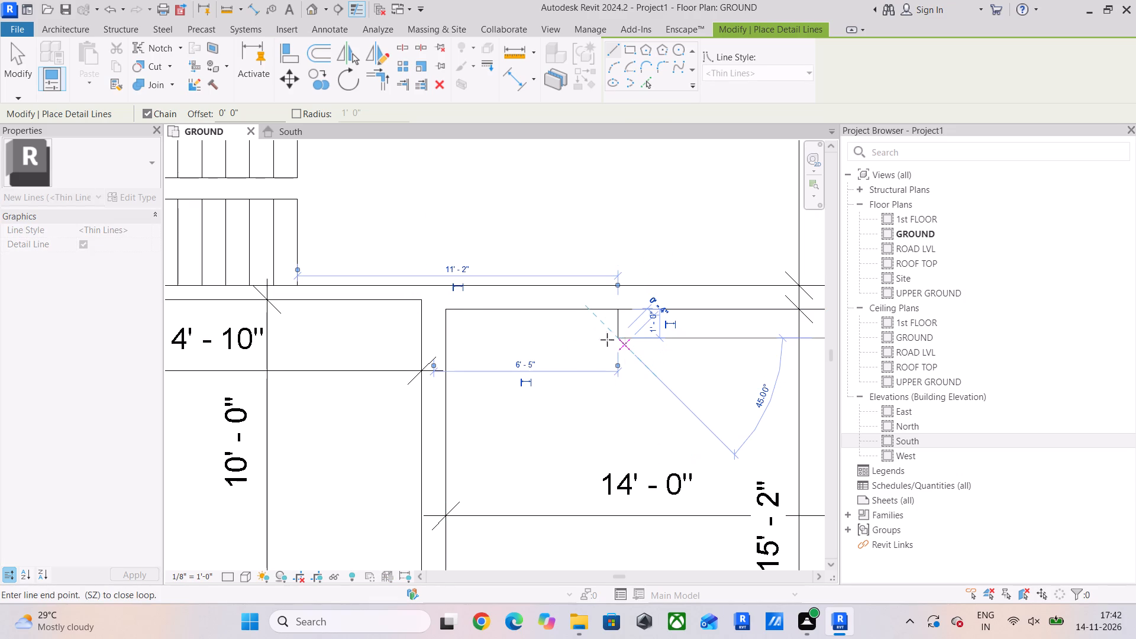
click(448, 342)
key(Escape)
key(Escape)
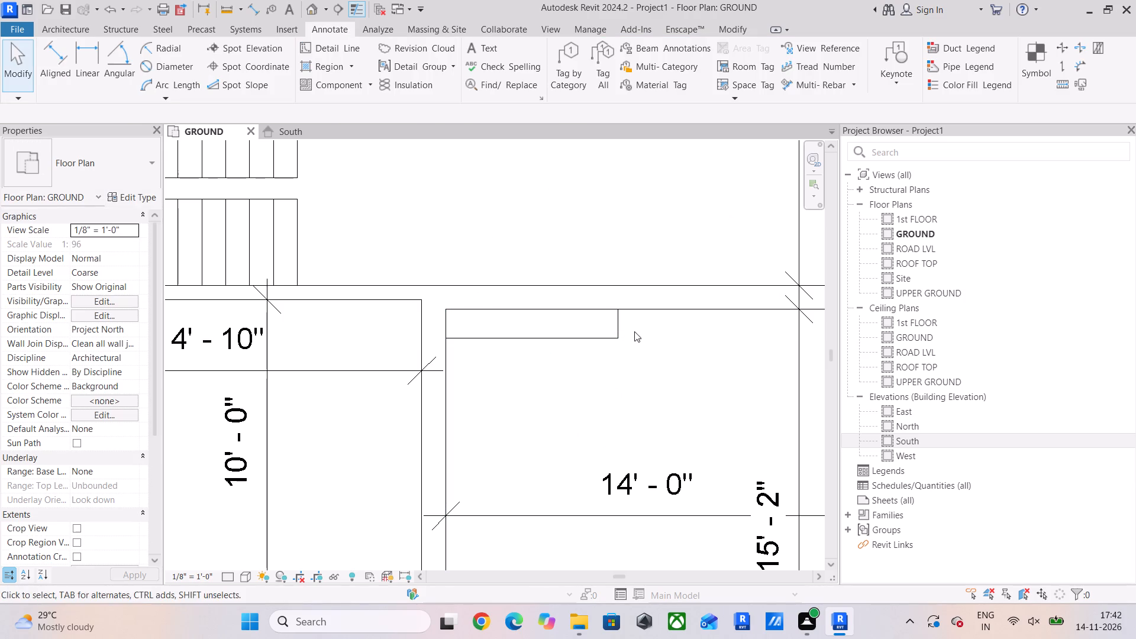
Copy the entrance step's front and east-side lines southward twice at 1' spacing.
drag(636, 327, 586, 369)
drag(315, 80, 315, 80)
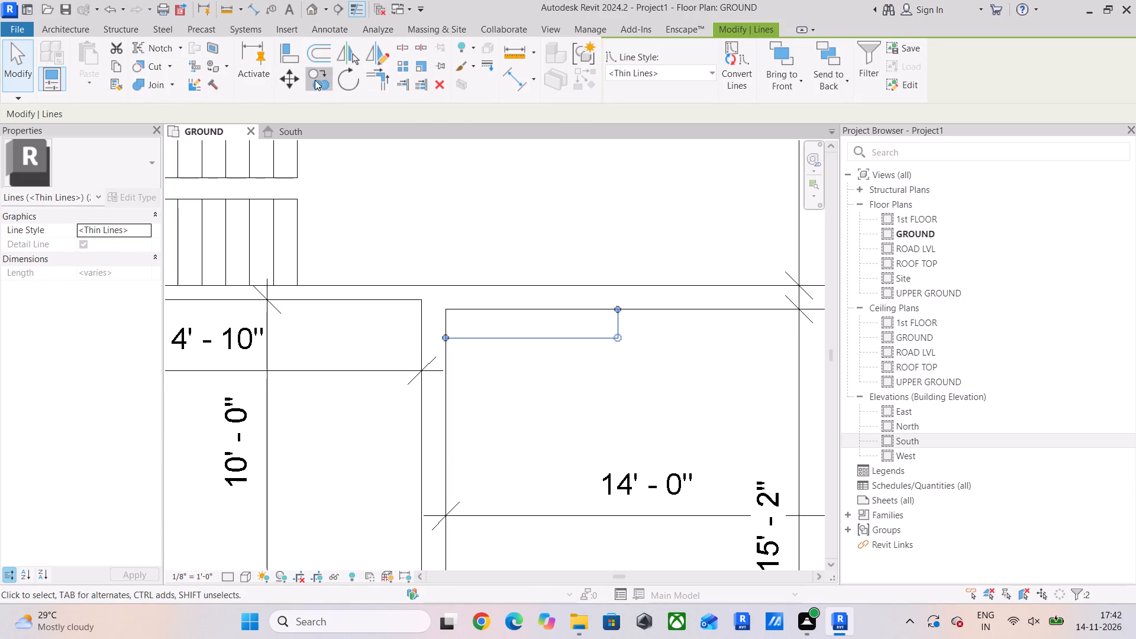
drag(315, 80, 317, 86)
click(622, 309)
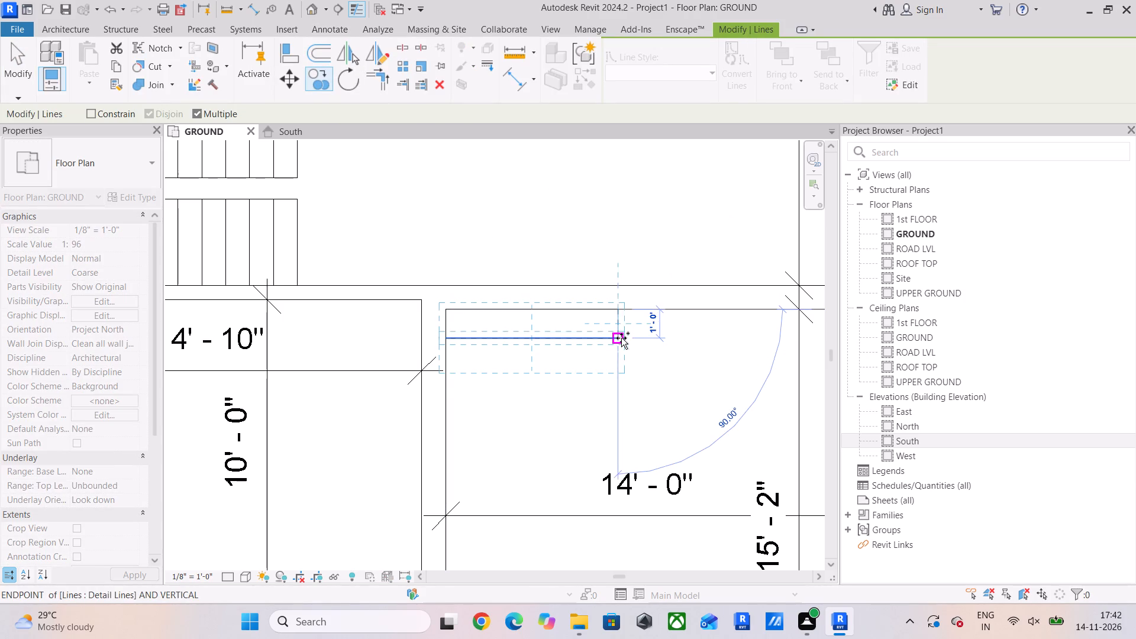
click(621, 338)
click(619, 368)
key(Escape)
key(Escape)
Select all linear dimensions in the GROUND plan view and delete them together.
scroll(618, 373, down, 3)
middle_drag(618, 373, 528, 356)
scroll(527, 356, down, 4)
middle_drag(527, 356, 490, 305)
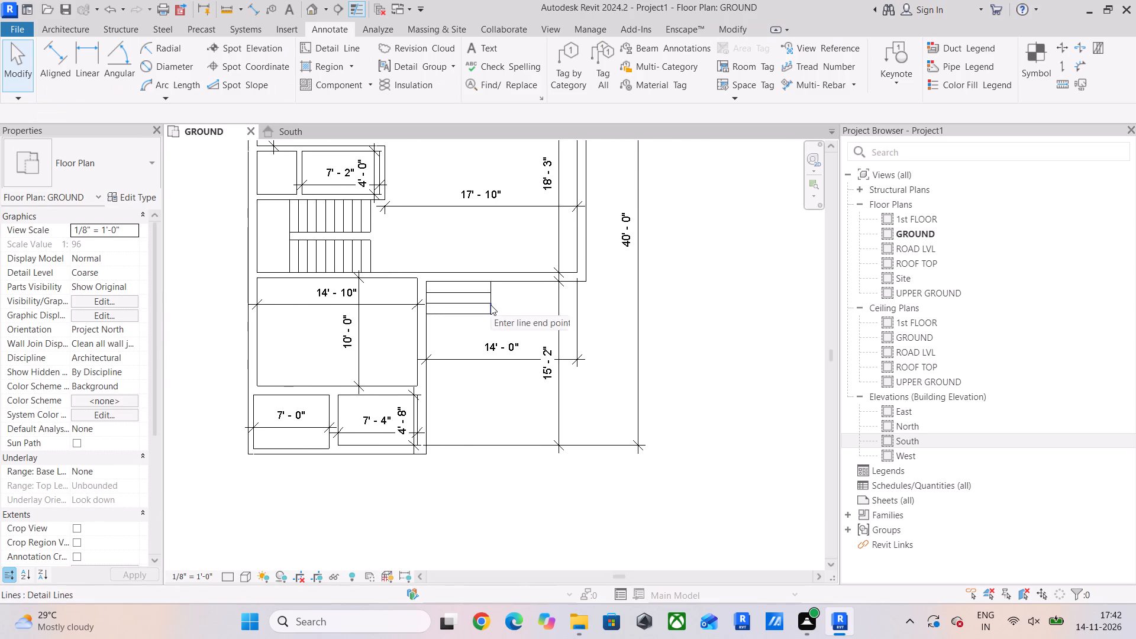
click(550, 363)
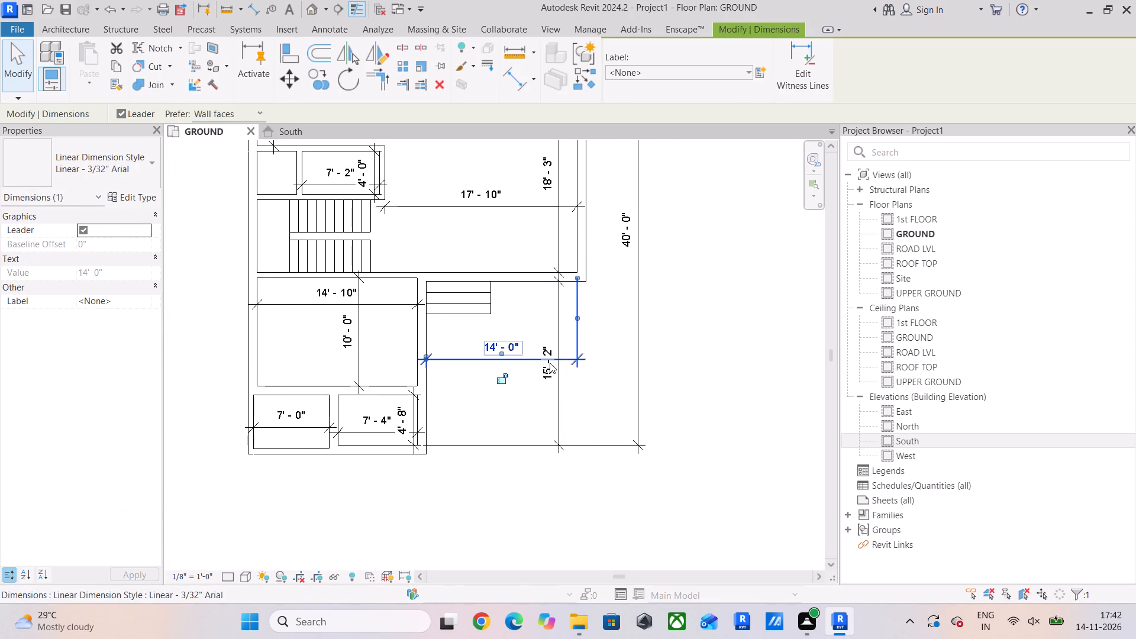
text(SA)
key(Delete)
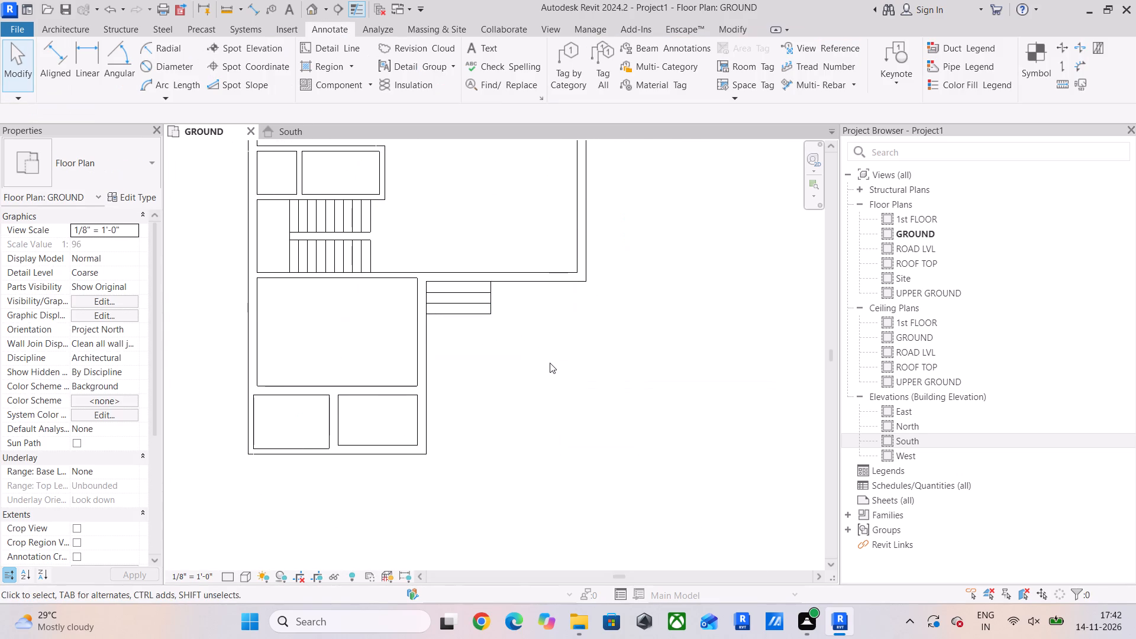
Draw a 5" wall about 15'-6" south from the large room's outer southeast corner, matching the existing 5" wall type.
scroll(550, 363, down, 3)
middle_drag(550, 363, 553, 420)
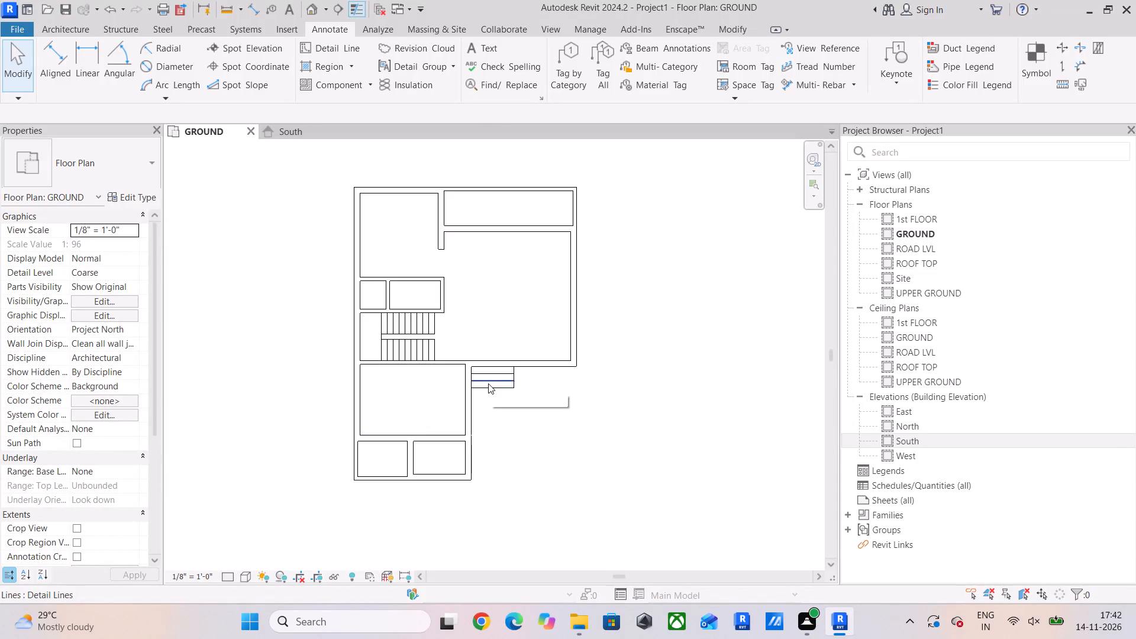
click(576, 319)
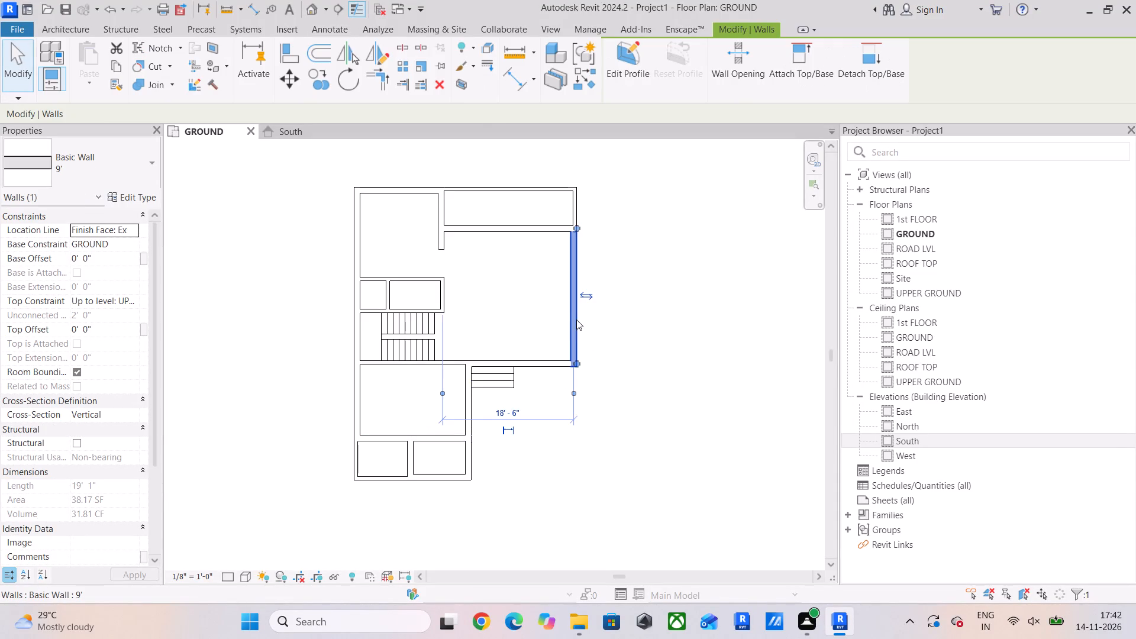
click(393, 369)
click(583, 83)
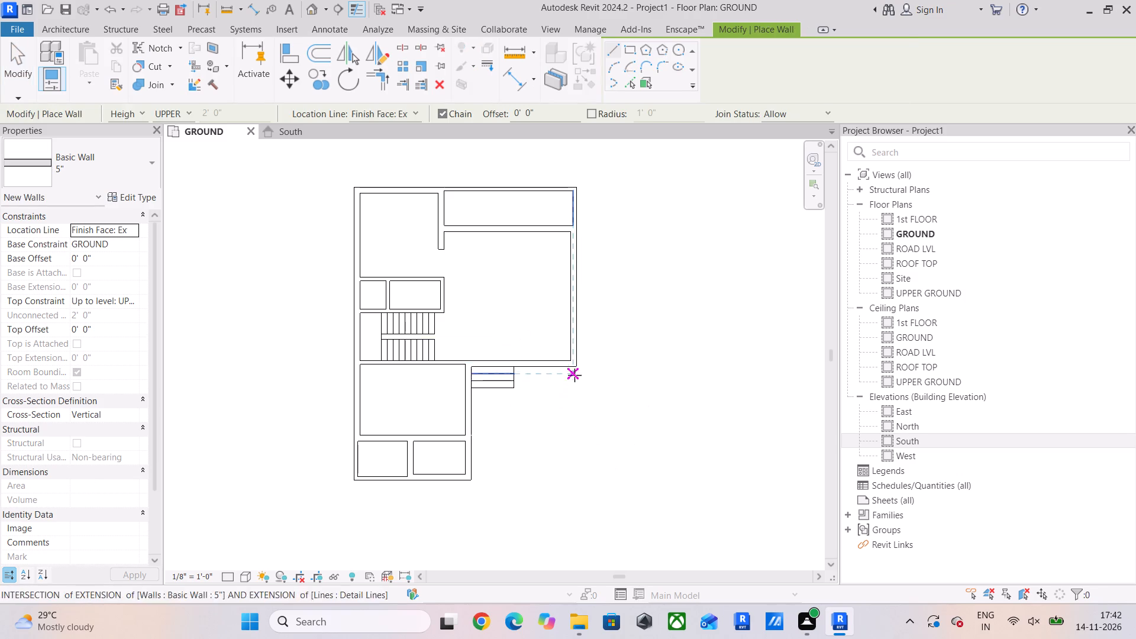
click(578, 369)
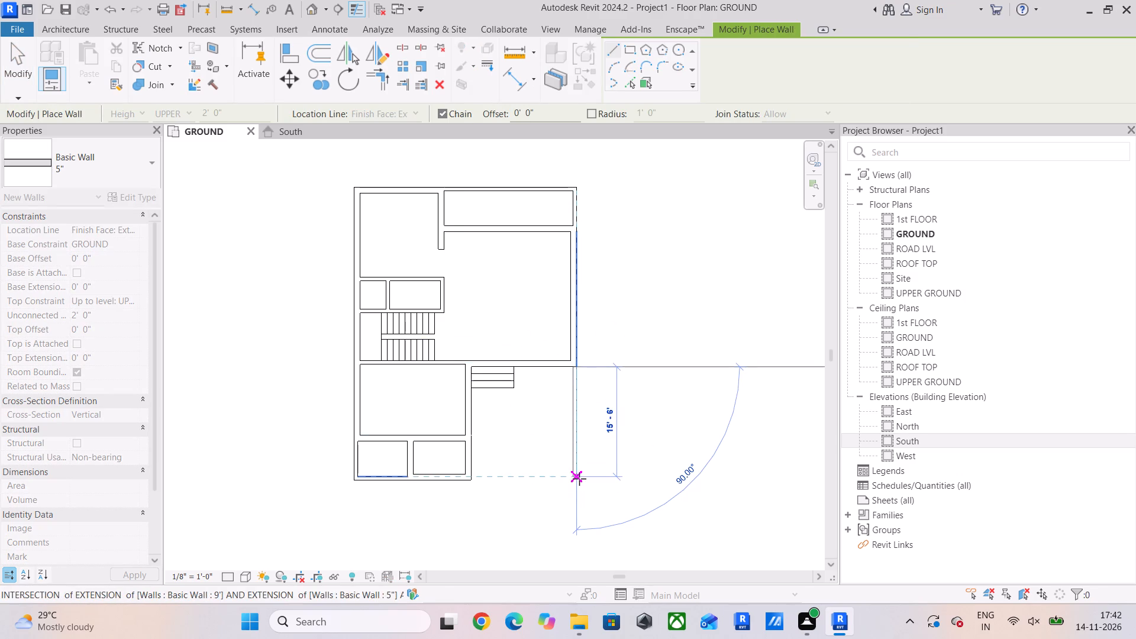
click(579, 479)
scroll(579, 479, up, 5)
key(Escape)
key(Escape)
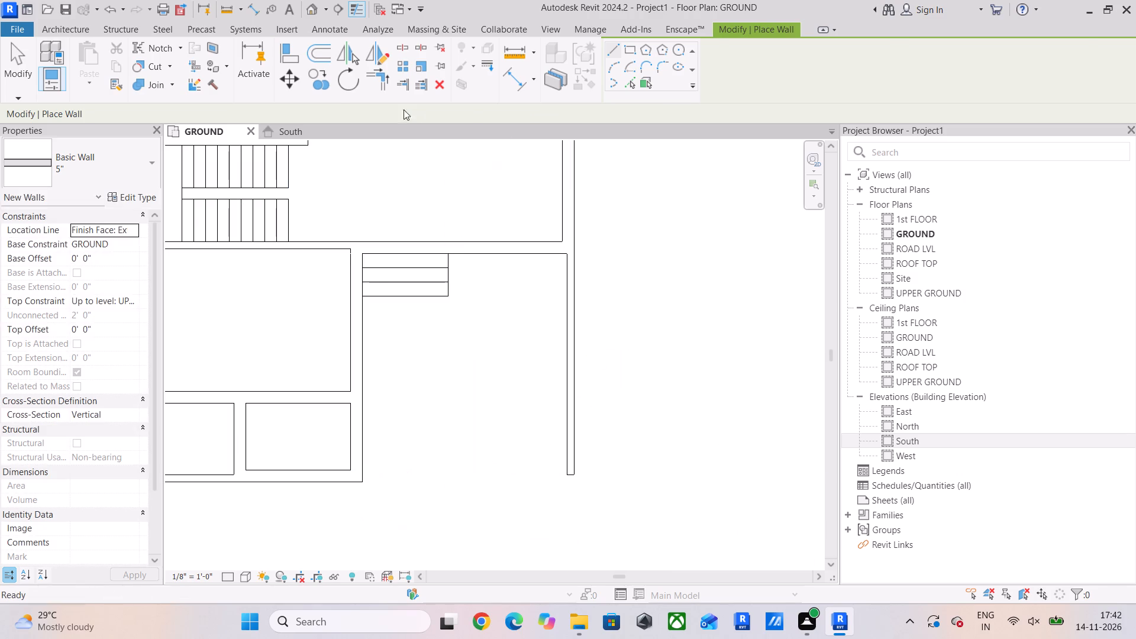
Align the new 5" wall's south end with the outer face of the building's south wall.
click(748, 30)
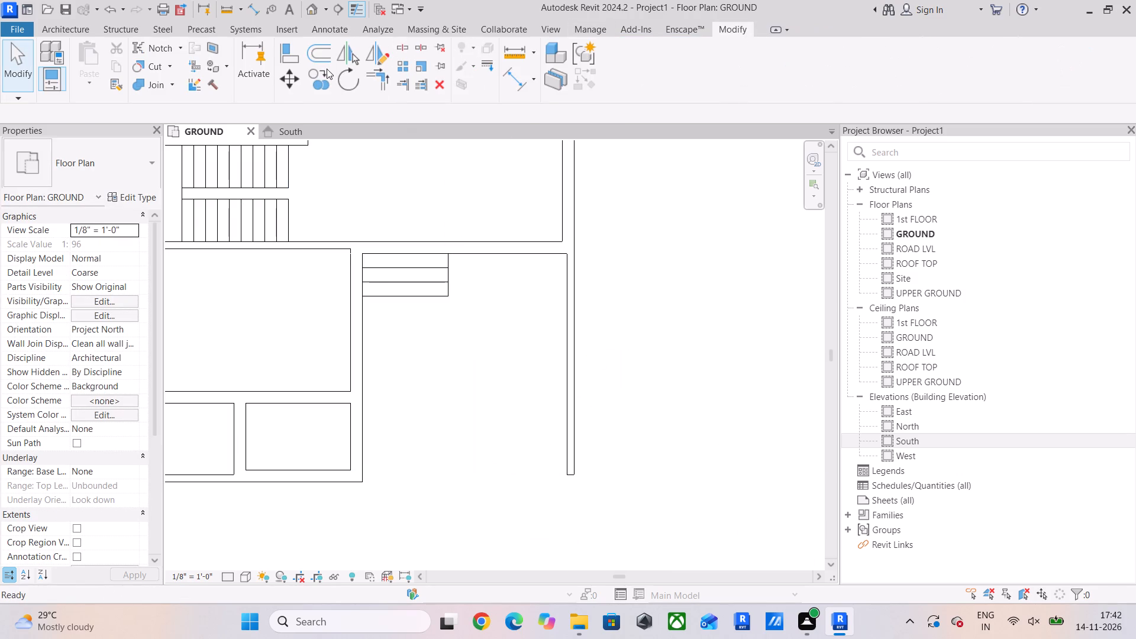
click(291, 55)
click(318, 481)
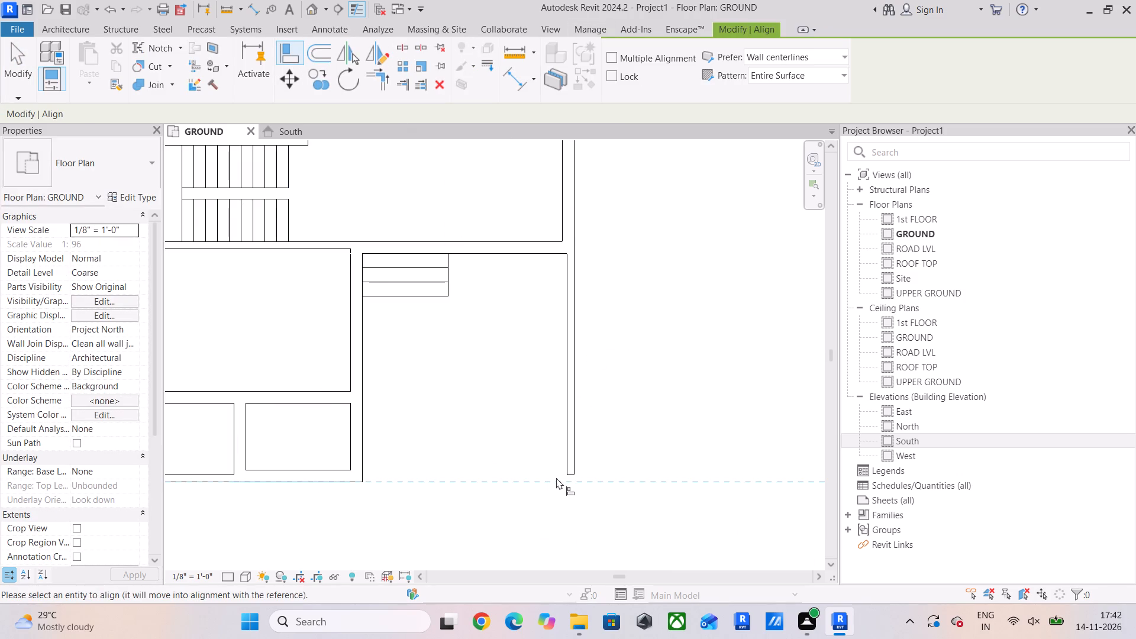
click(569, 476)
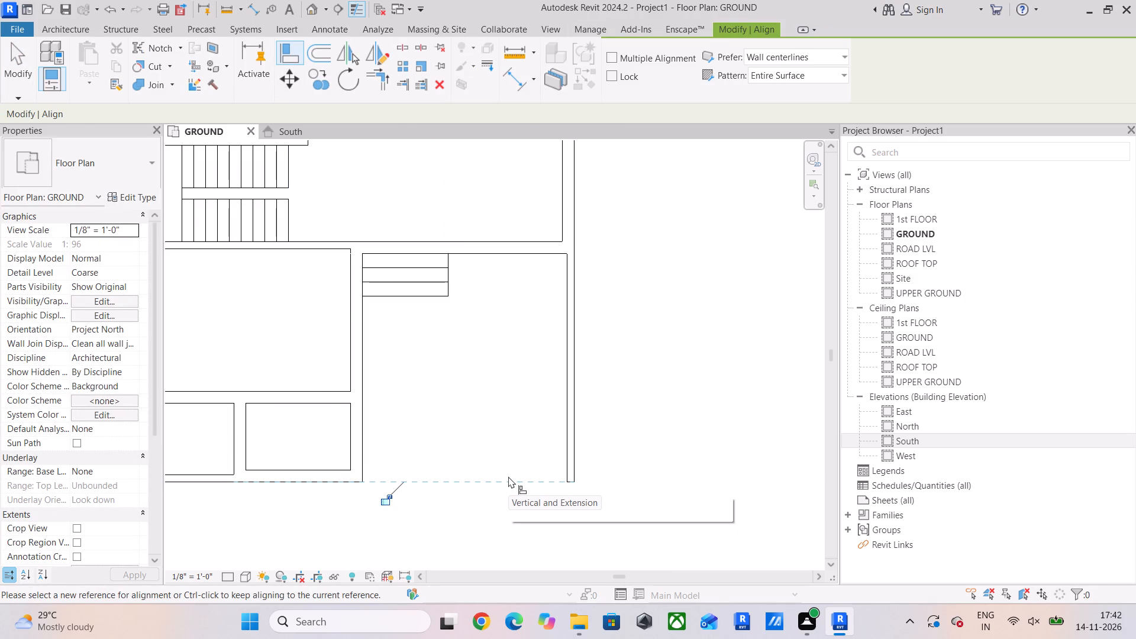
key(Escape)
key(Escape)
key(Escape)
key(Escape)
key(Escape)
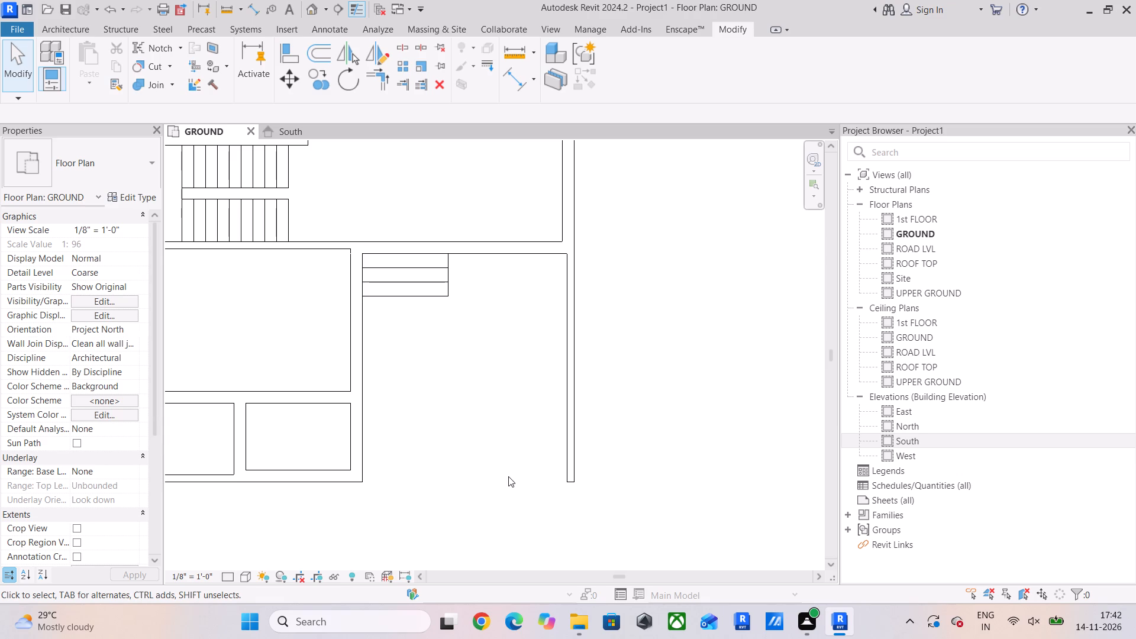
Select all GROUND plan walls without the detail lines, copy them, and paste them aligned to the UPPER GROUND level.
scroll(508, 476, down, 4)
middle_drag(516, 403, 518, 435)
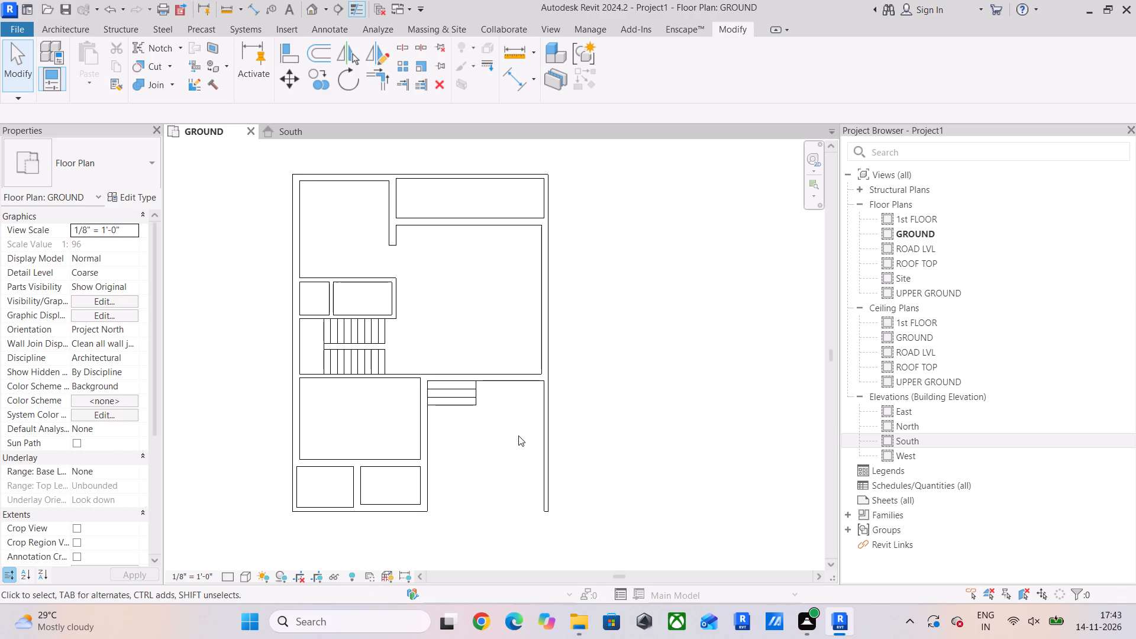
scroll(518, 435, down, 1)
scroll(355, 330, up, 3)
scroll(367, 364, down, 2)
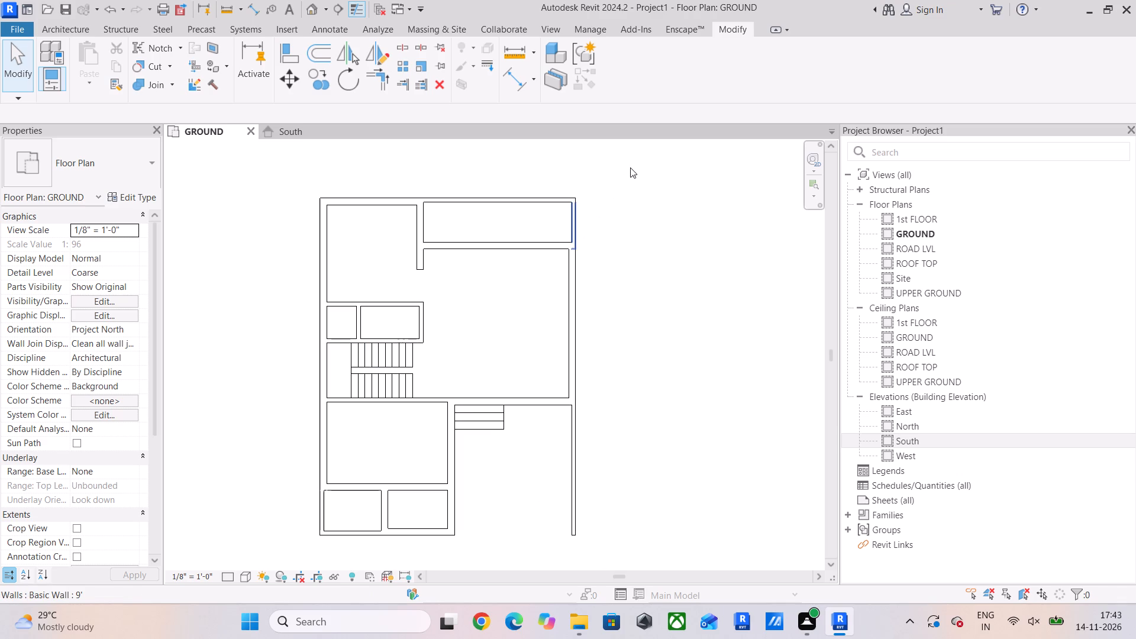
scroll(632, 172, down, 3)
drag(641, 163, 342, 463)
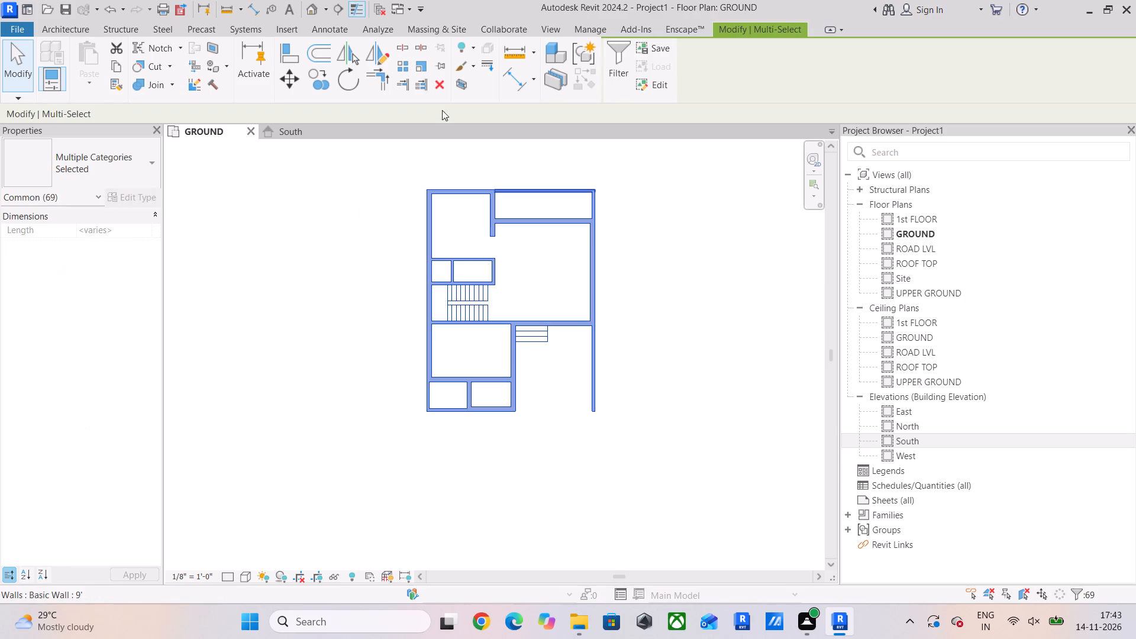
click(621, 69)
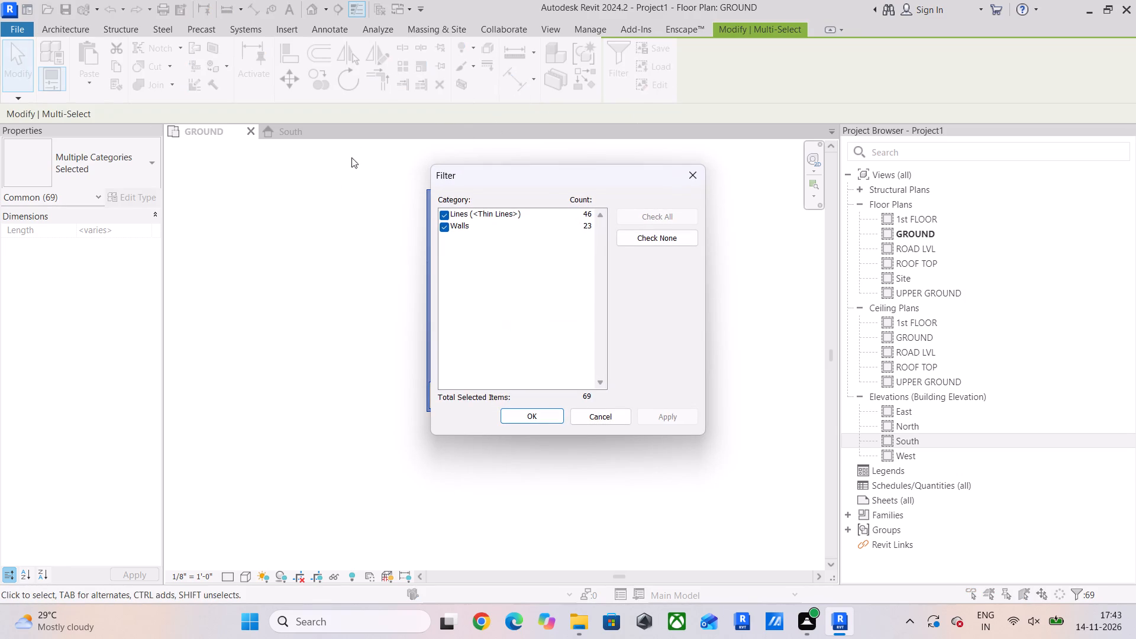
click(444, 215)
click(530, 414)
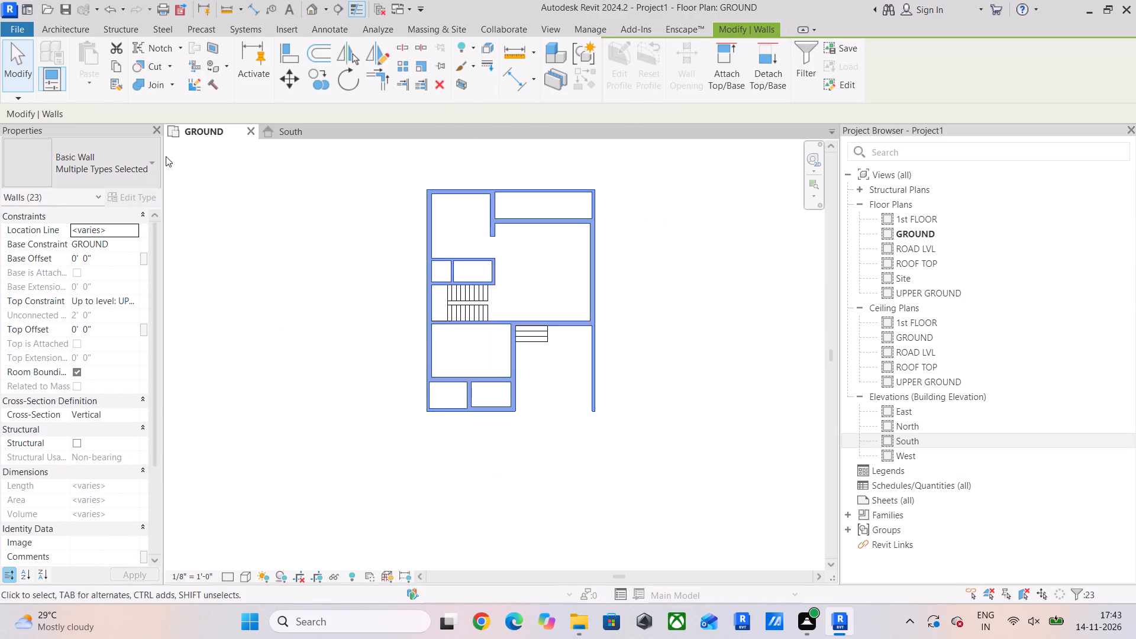
double_click(119, 66)
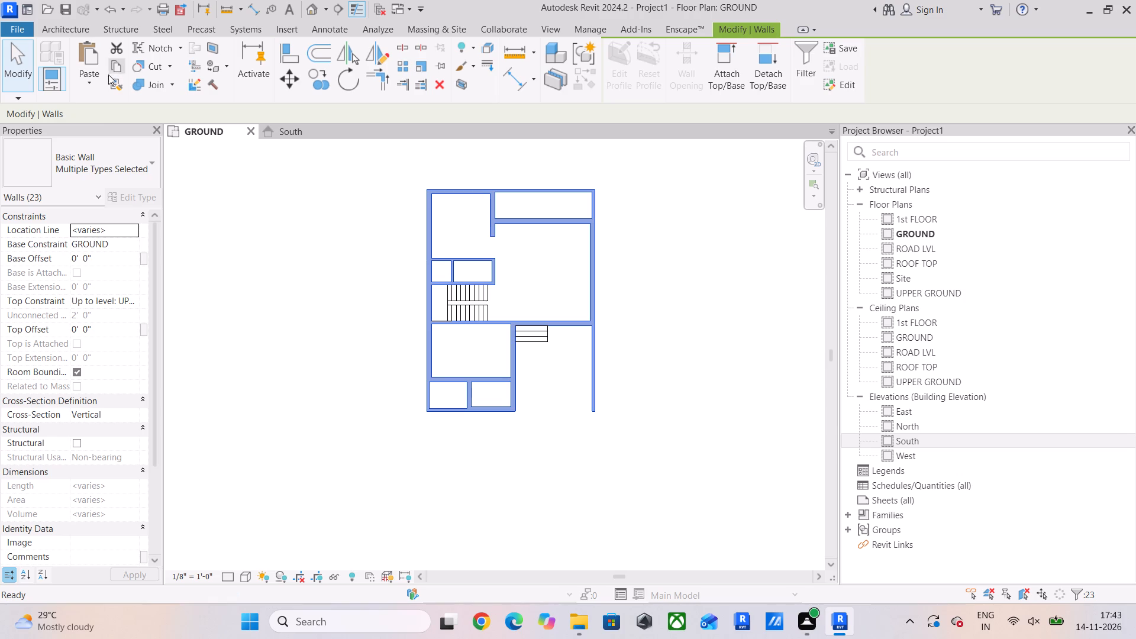
click(96, 81)
click(136, 143)
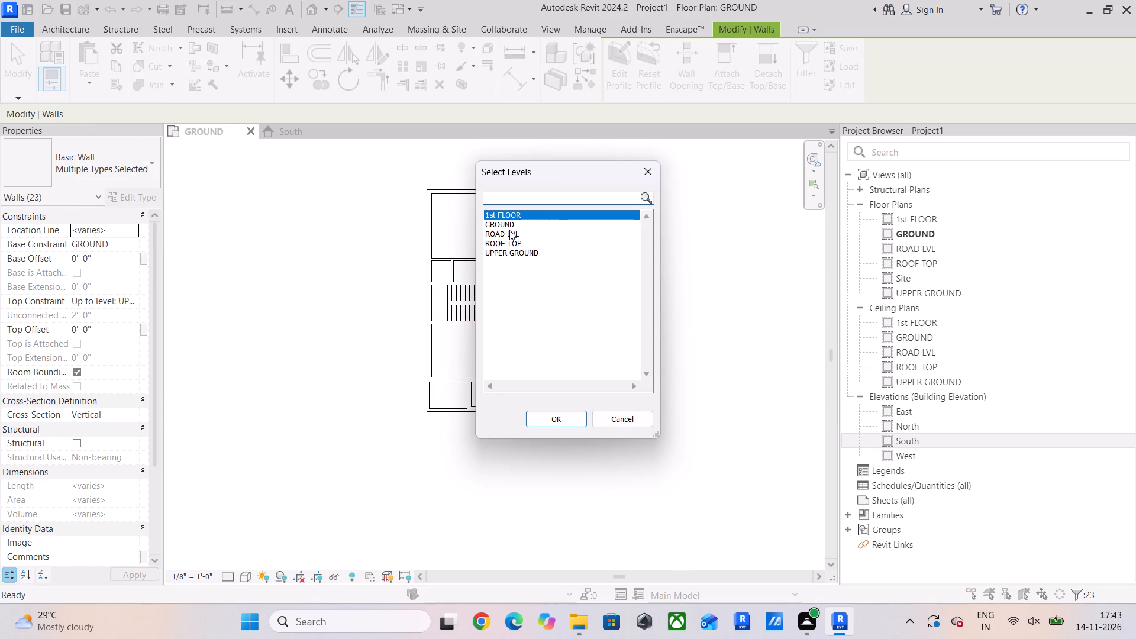
click(512, 254)
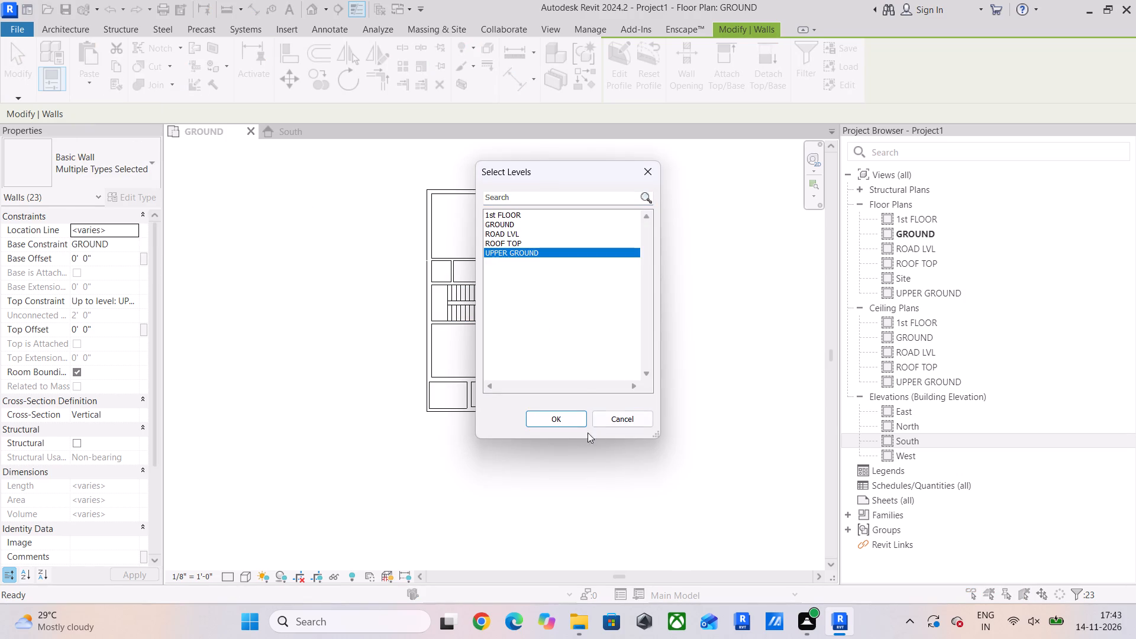
click(572, 428)
click(571, 422)
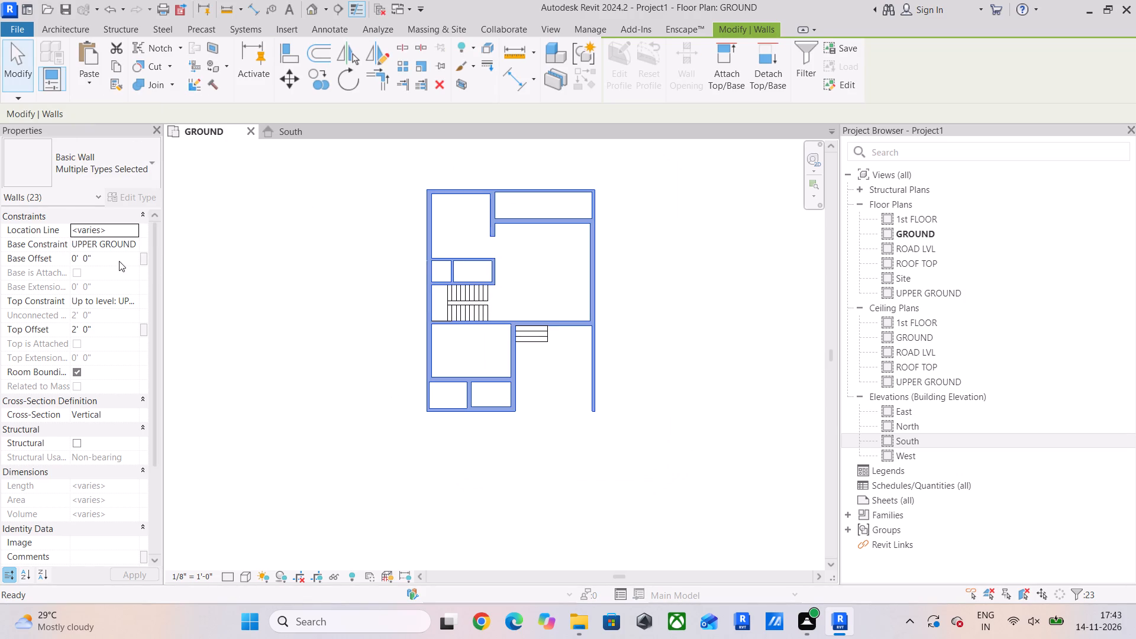
Constrain the pasted walls' tops up to 1st FLOOR with a 0 top offset and check them in the South elevation.
click(130, 299)
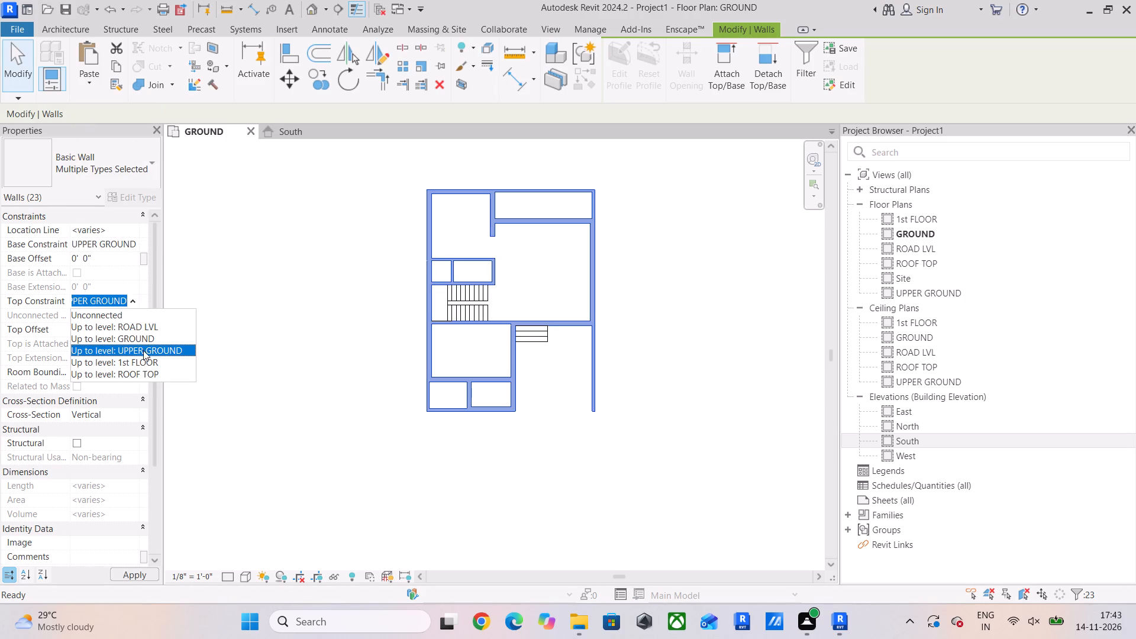
click(133, 366)
click(117, 333)
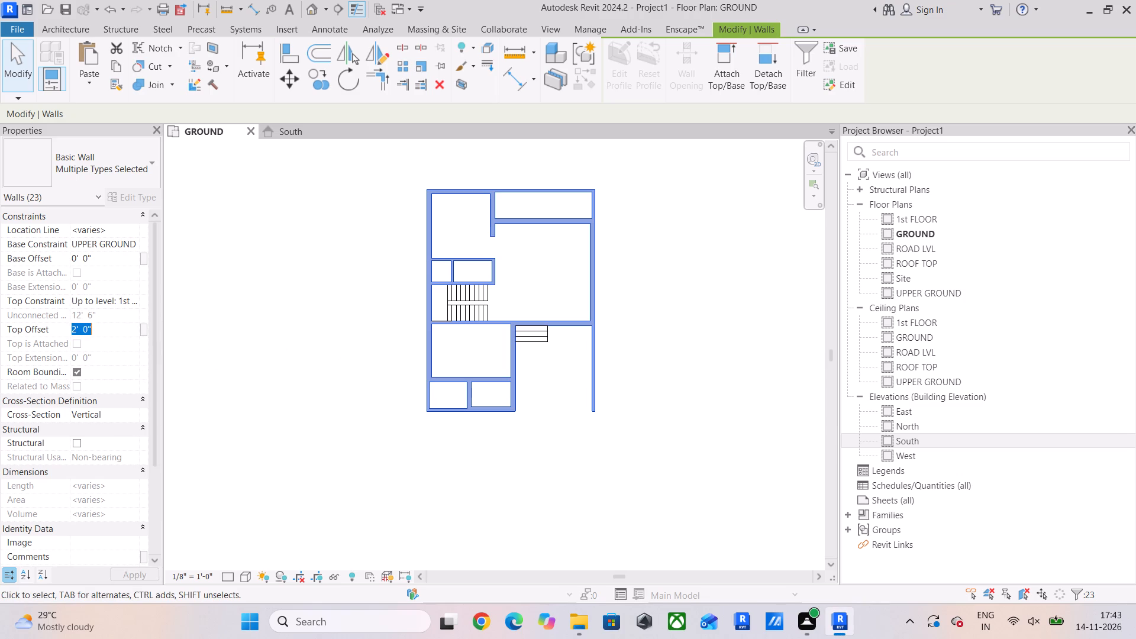
key(0)
key(Return)
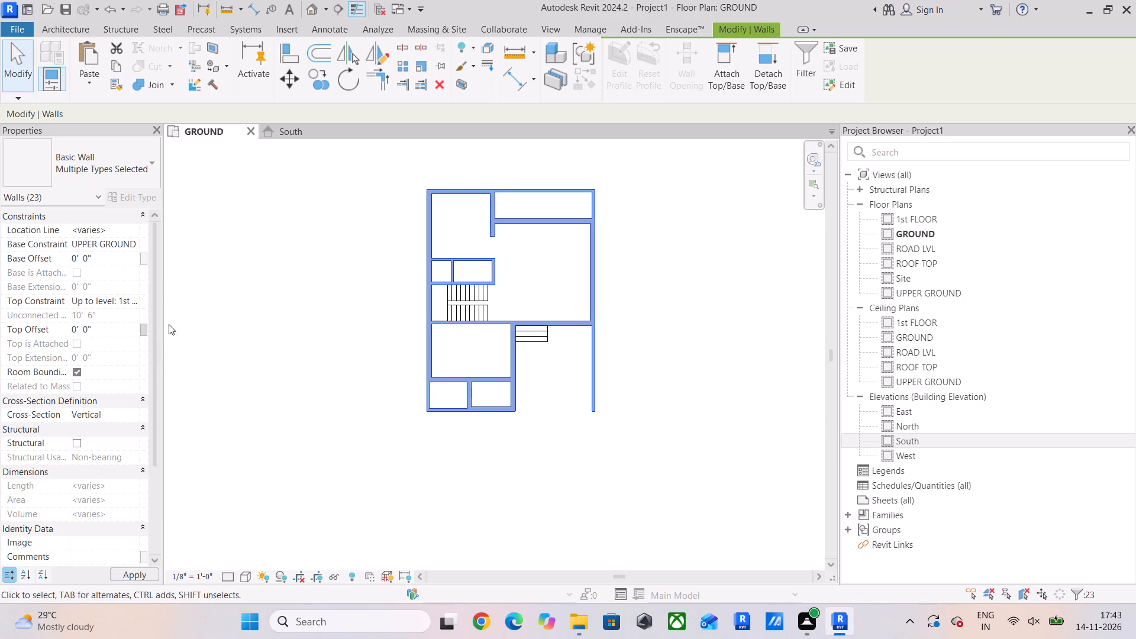
click(288, 135)
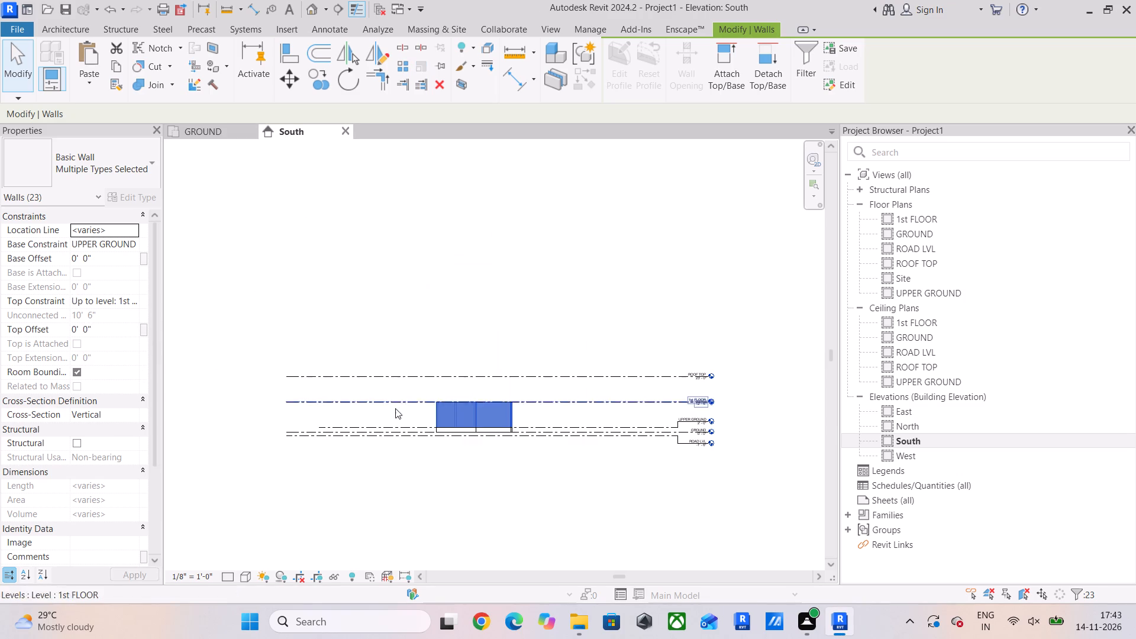
scroll(477, 419, up, 8)
middle_drag(481, 428, 424, 409)
click(576, 399)
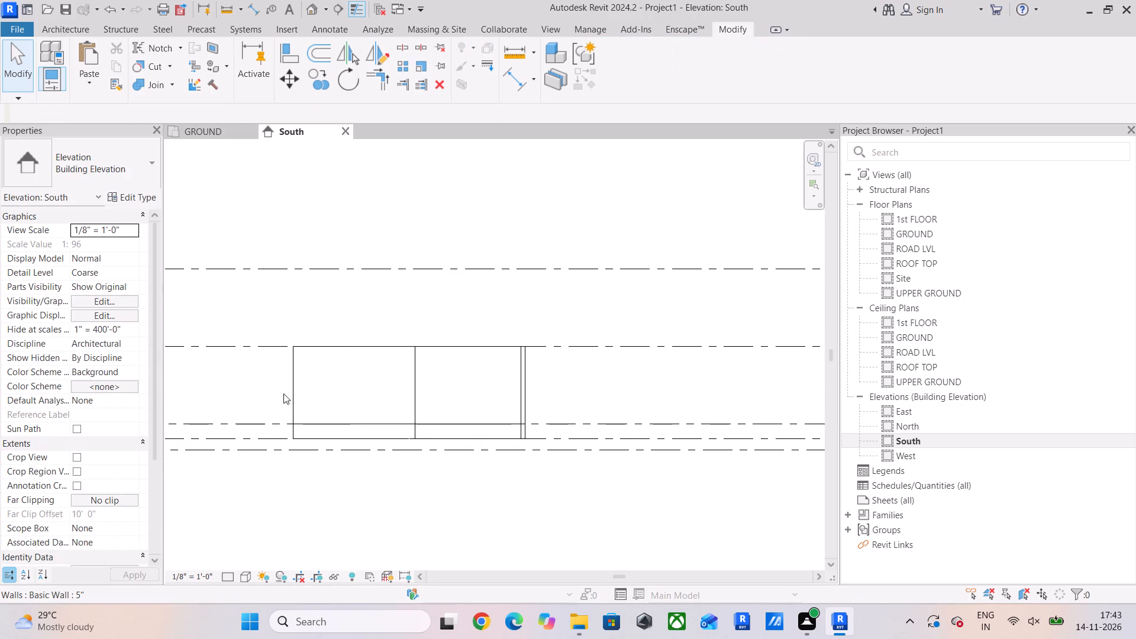
In the UPPER GROUND plan, make the southwest small room's west and south 5" walls unconnected with a height of 1'.
click(224, 128)
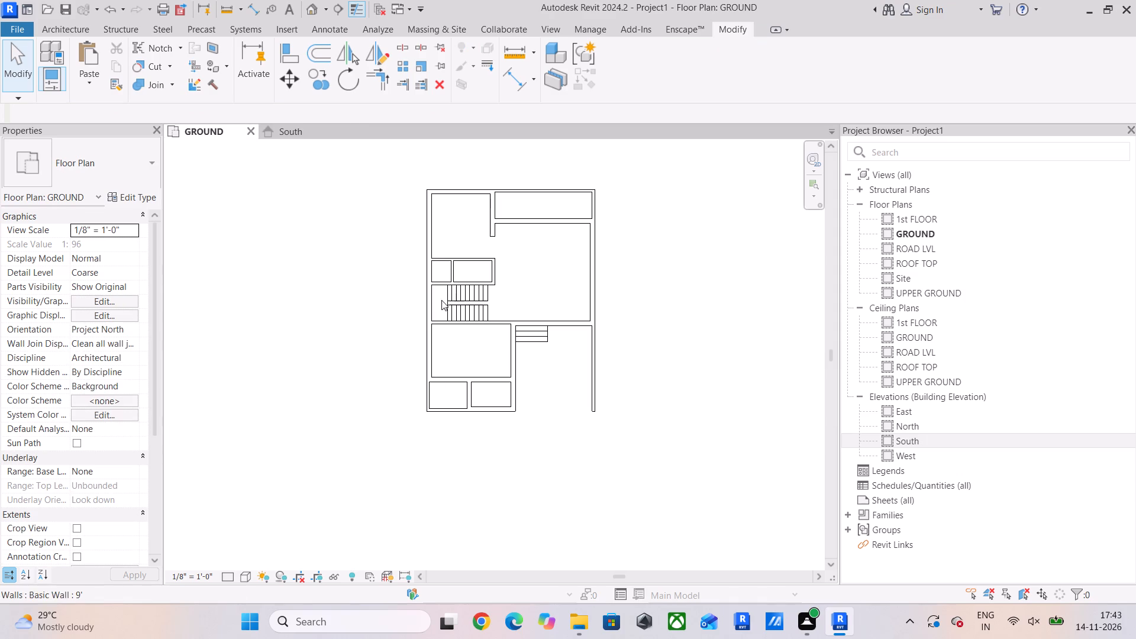
double_click(924, 292)
scroll(384, 466, up, 5)
middle_drag(464, 428, 419, 476)
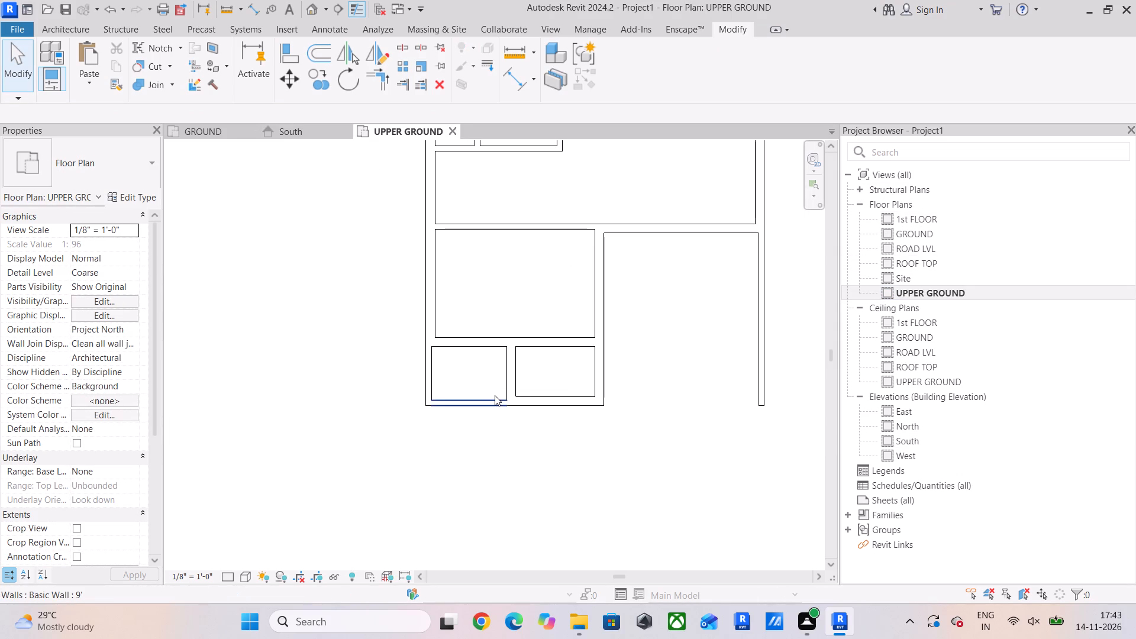
click(473, 401)
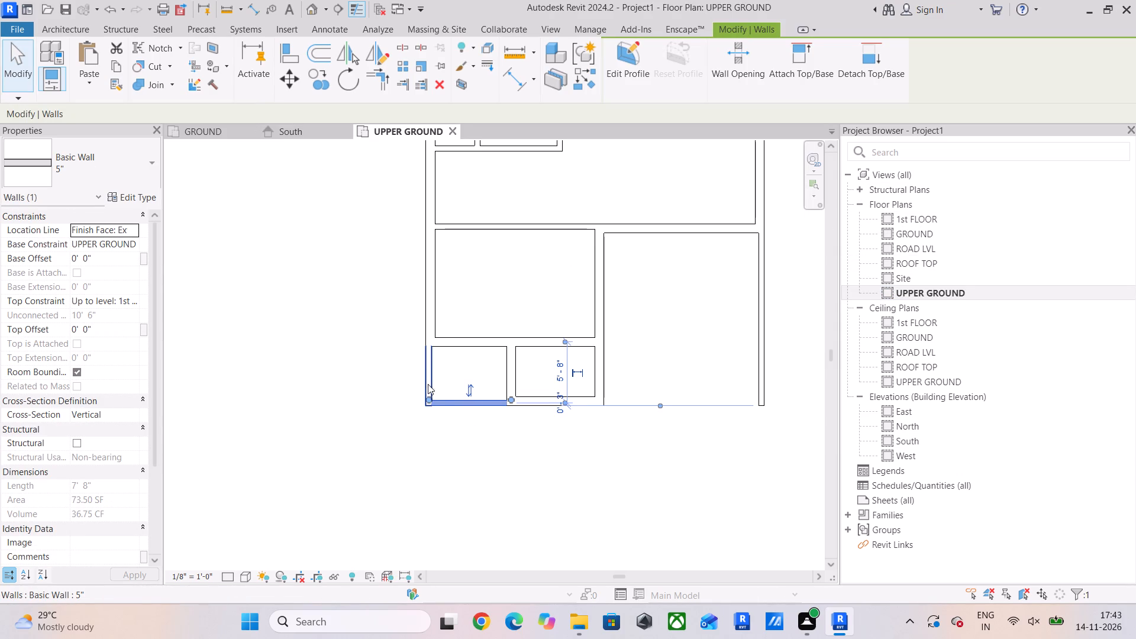
ctrl+click(433, 361)
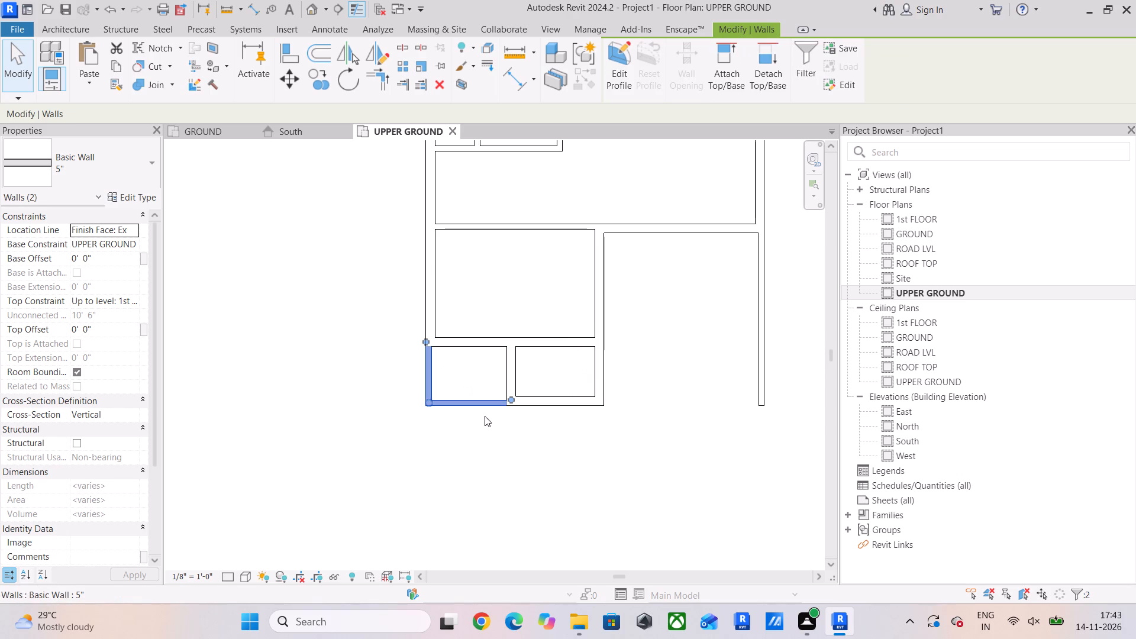
scroll(460, 369, up, 5)
middle_drag(462, 370, 397, 371)
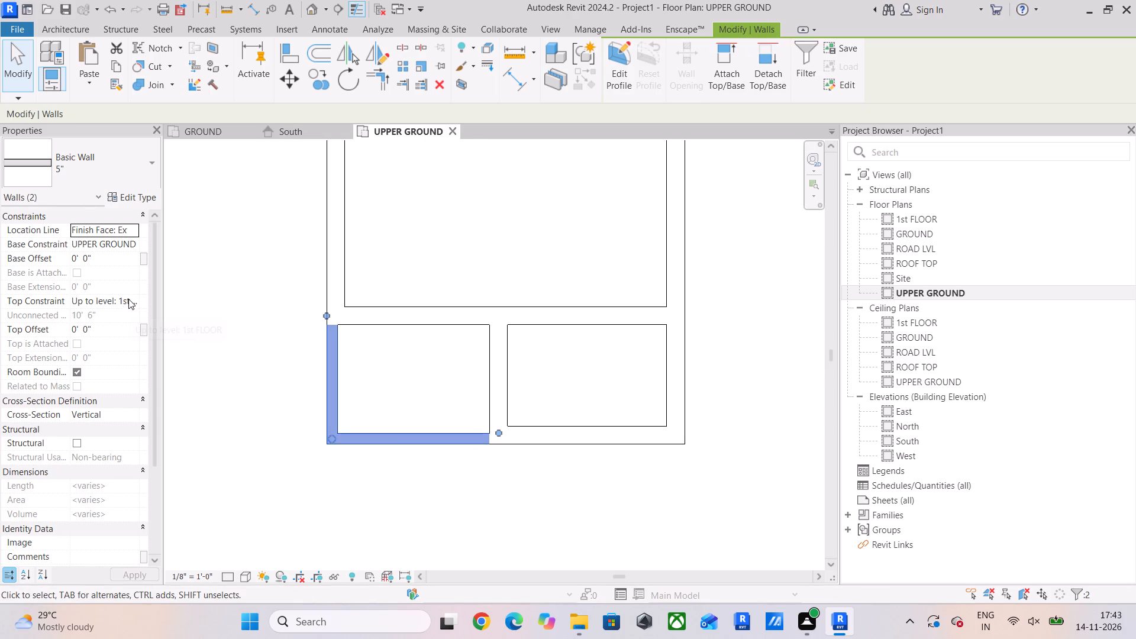
click(129, 298)
click(121, 311)
click(115, 319)
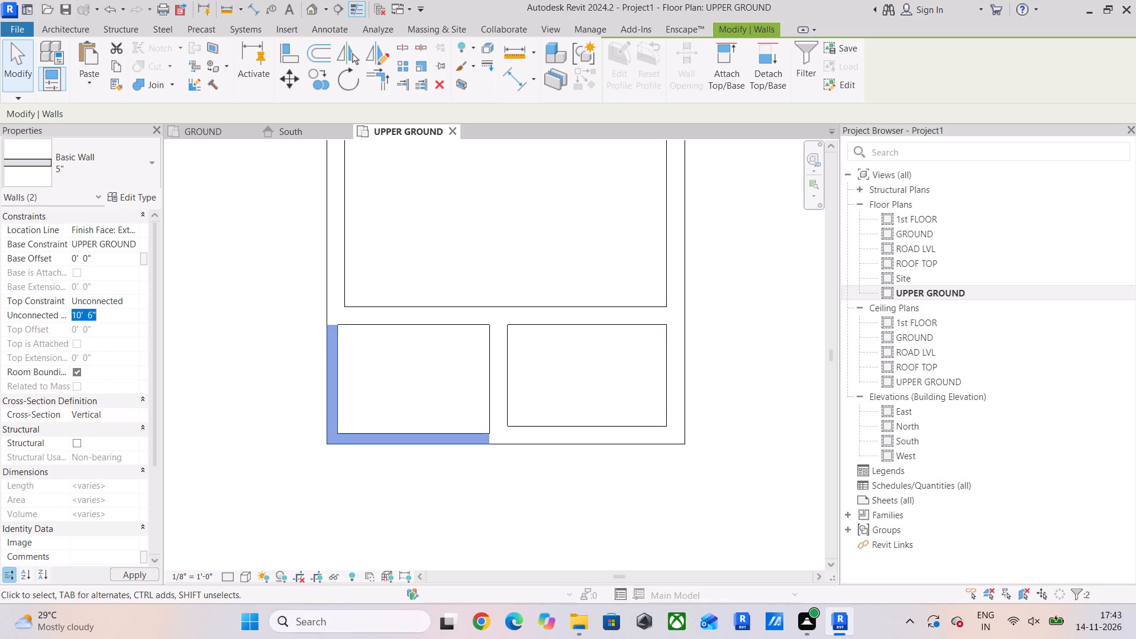
key(1)
key(apostrophe)
key(Return)
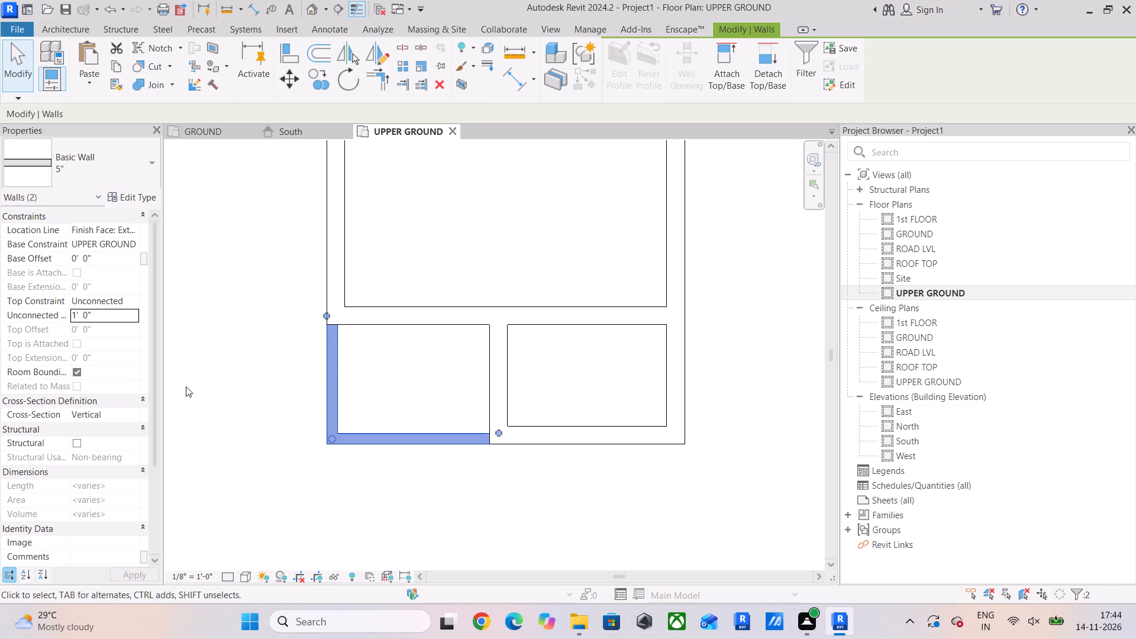
click(227, 370)
Inspect the two wall storeys and the low southwest walls from several angles in the 3D view.
scroll(272, 389, down, 2)
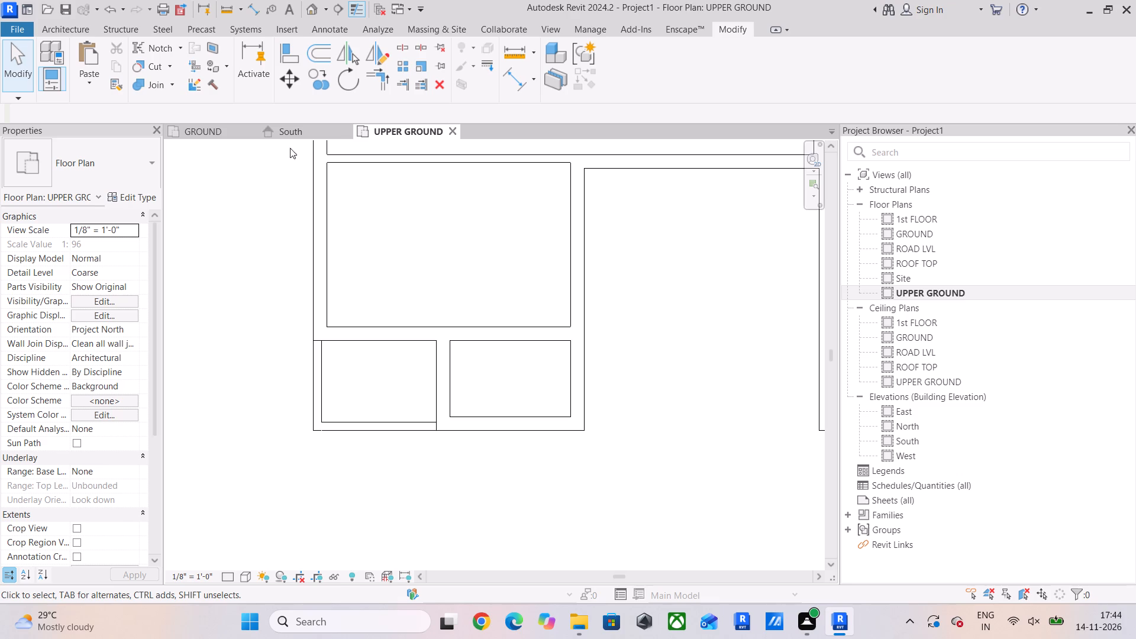
click(312, 6)
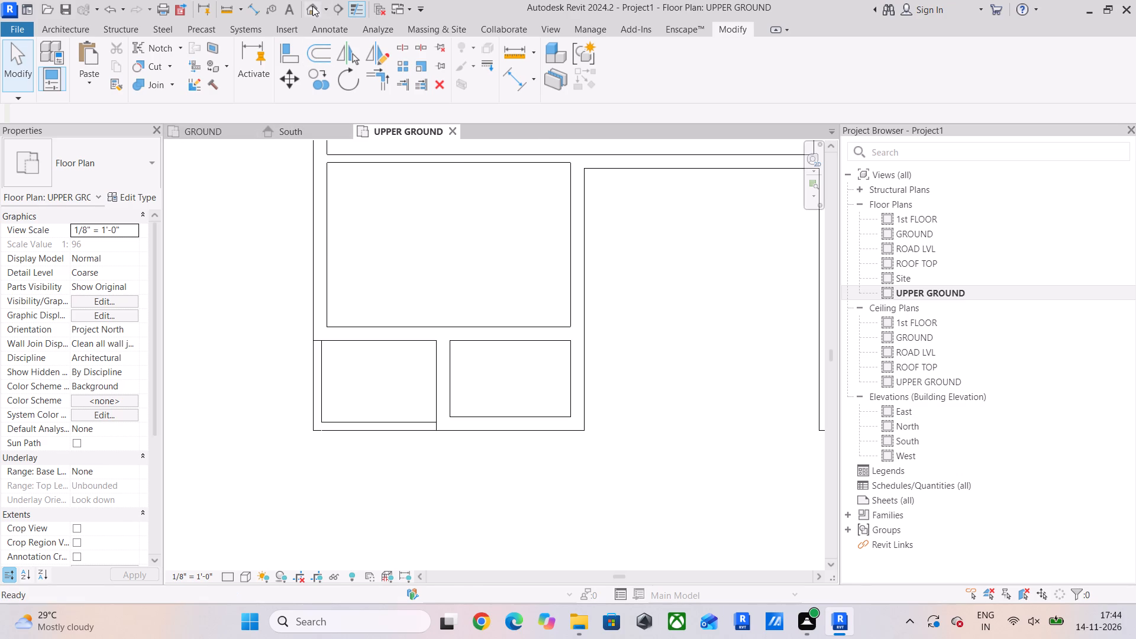
scroll(464, 370, up, 7)
shift+middle_drag(375, 402, 375, 401)
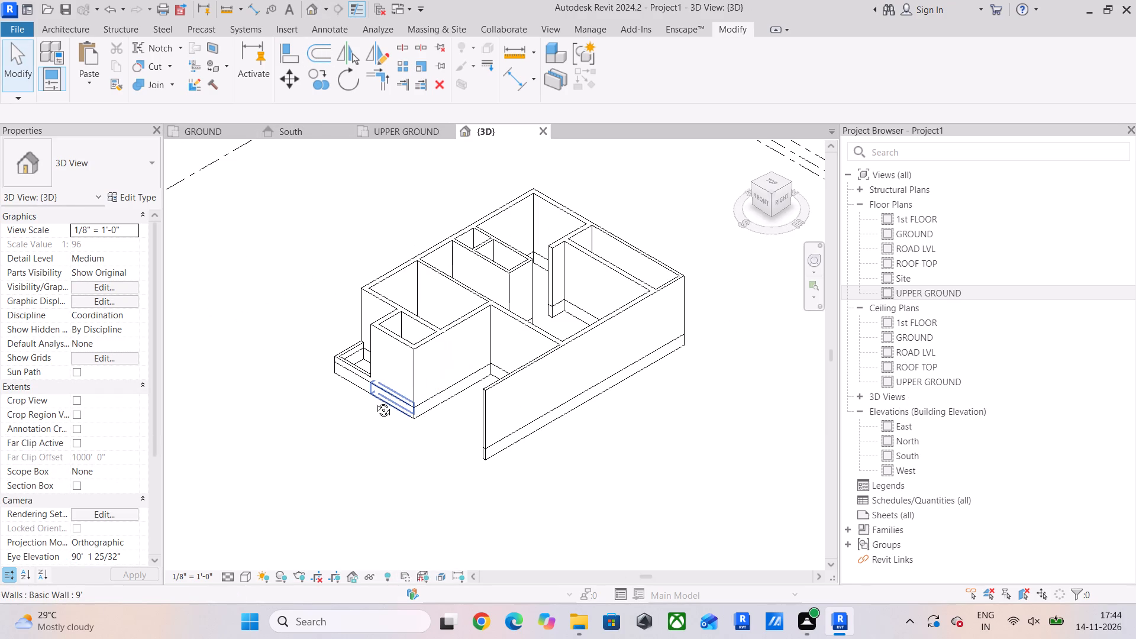
shift+middle_drag(375, 401, 577, 339)
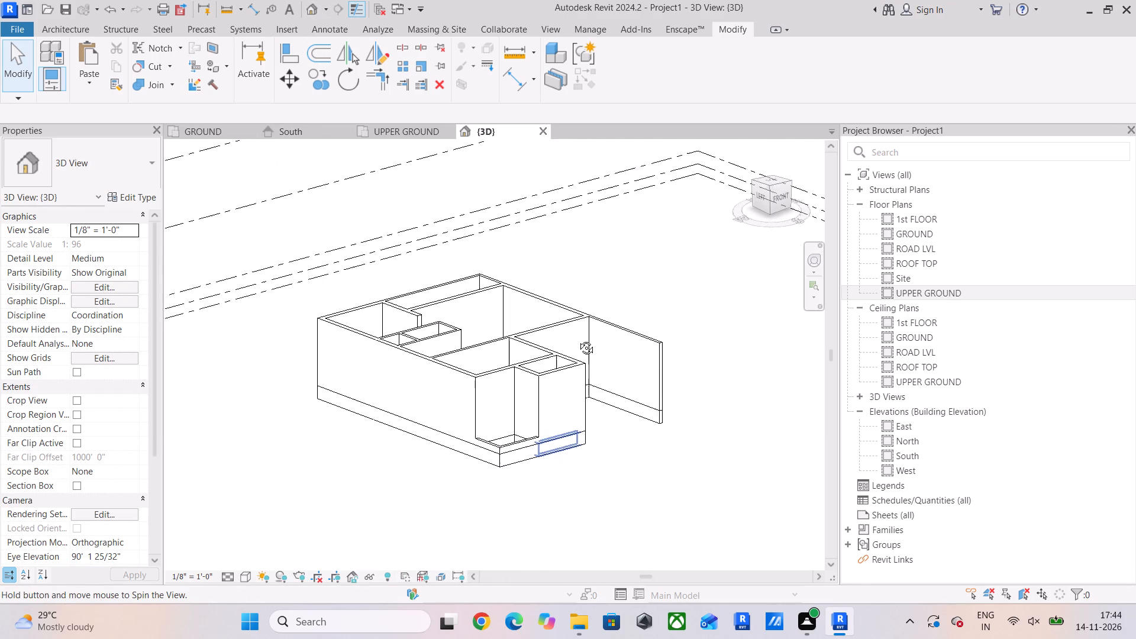
shift+middle_drag(577, 339, 442, 338)
scroll(492, 431, up, 5)
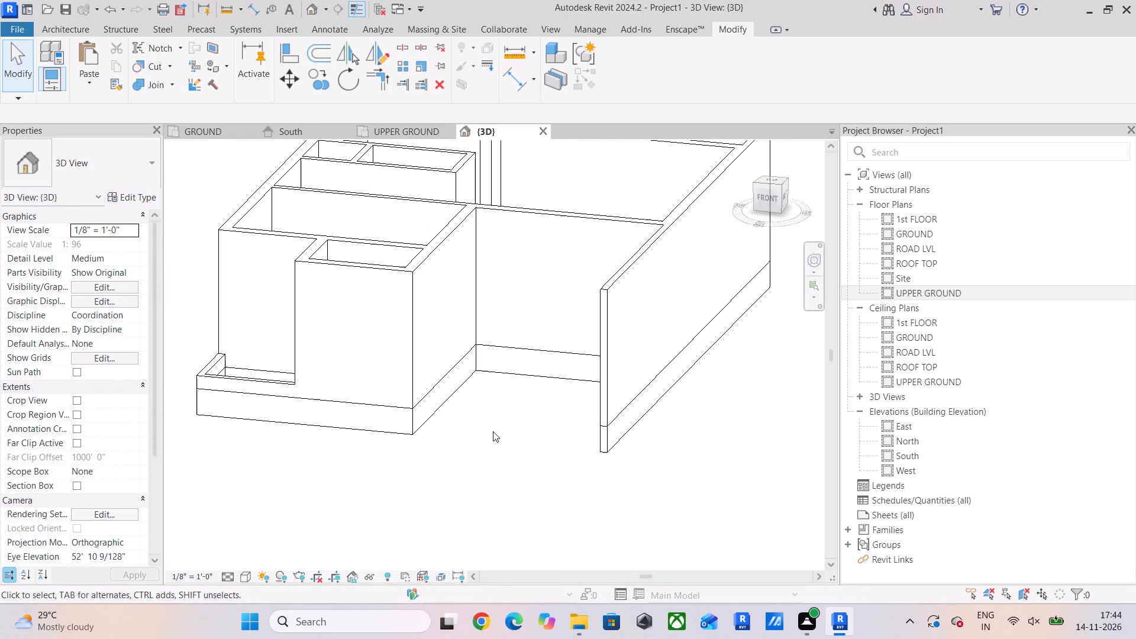
shift+middle_drag(492, 432, 521, 417)
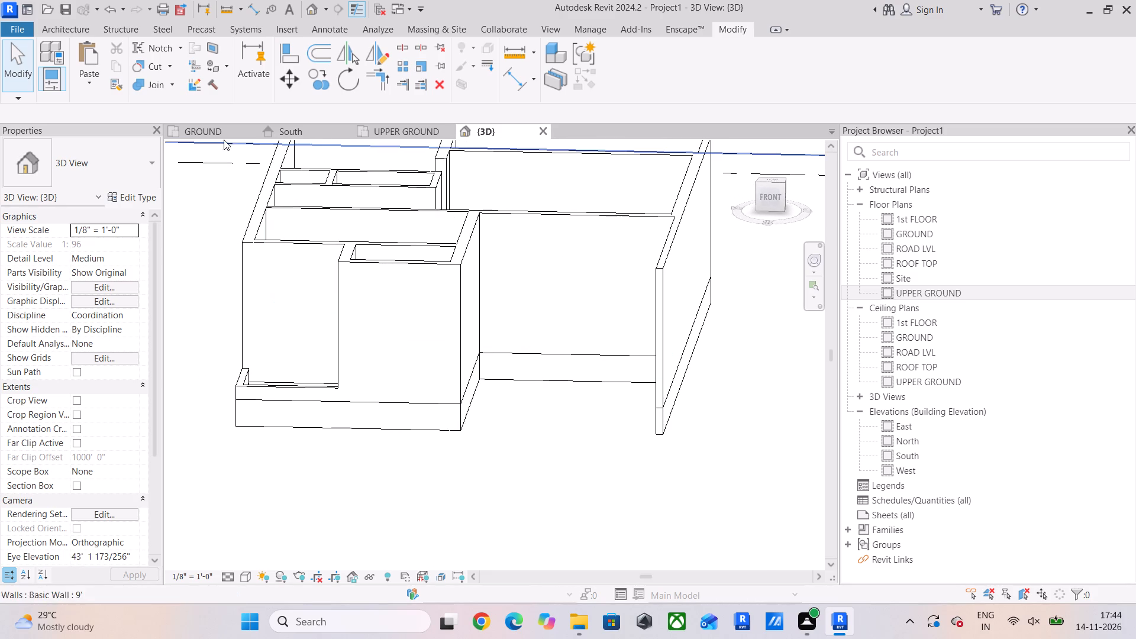
Return to the GROUND floor plan and bring up the architectural building tools.
click(208, 134)
scroll(544, 276, down, 4)
middle_drag(525, 285, 460, 315)
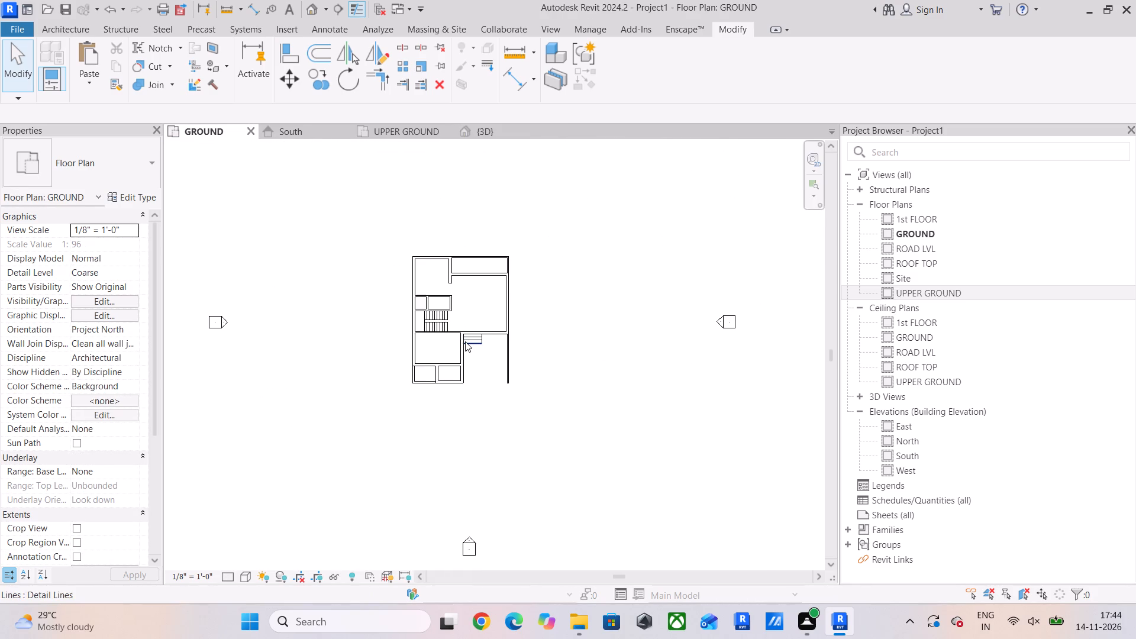
scroll(457, 337, up, 4)
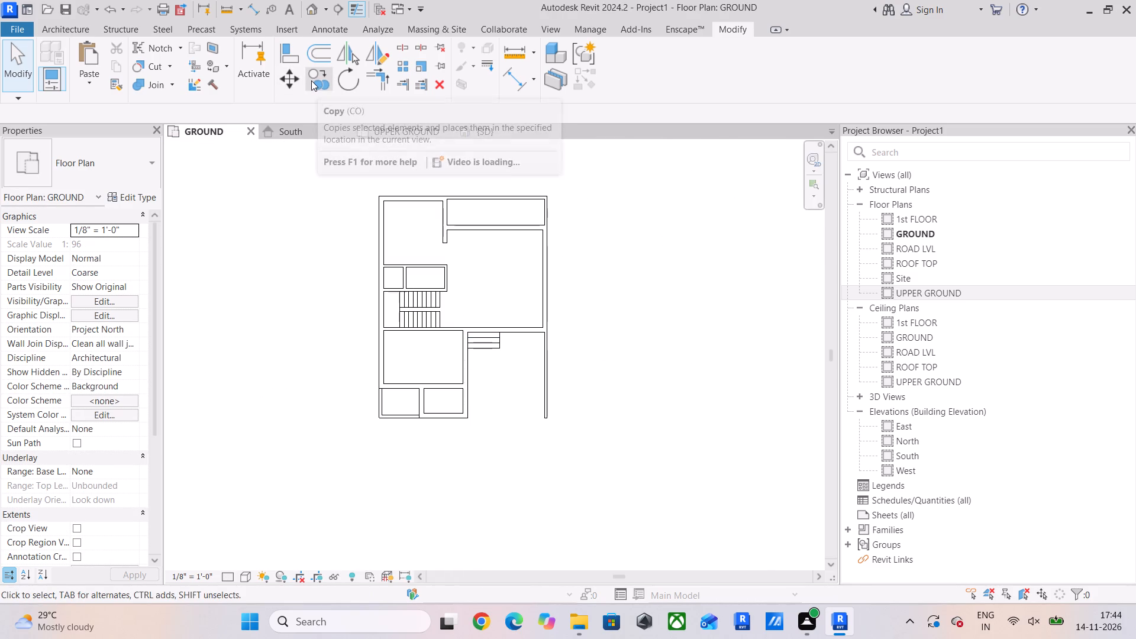
click(81, 30)
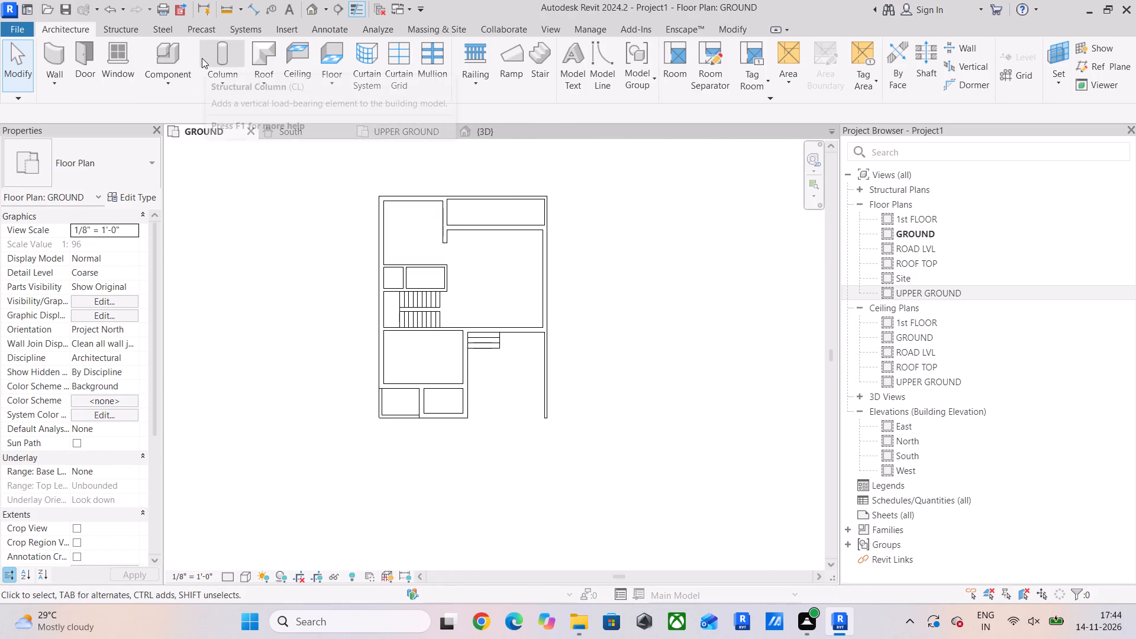
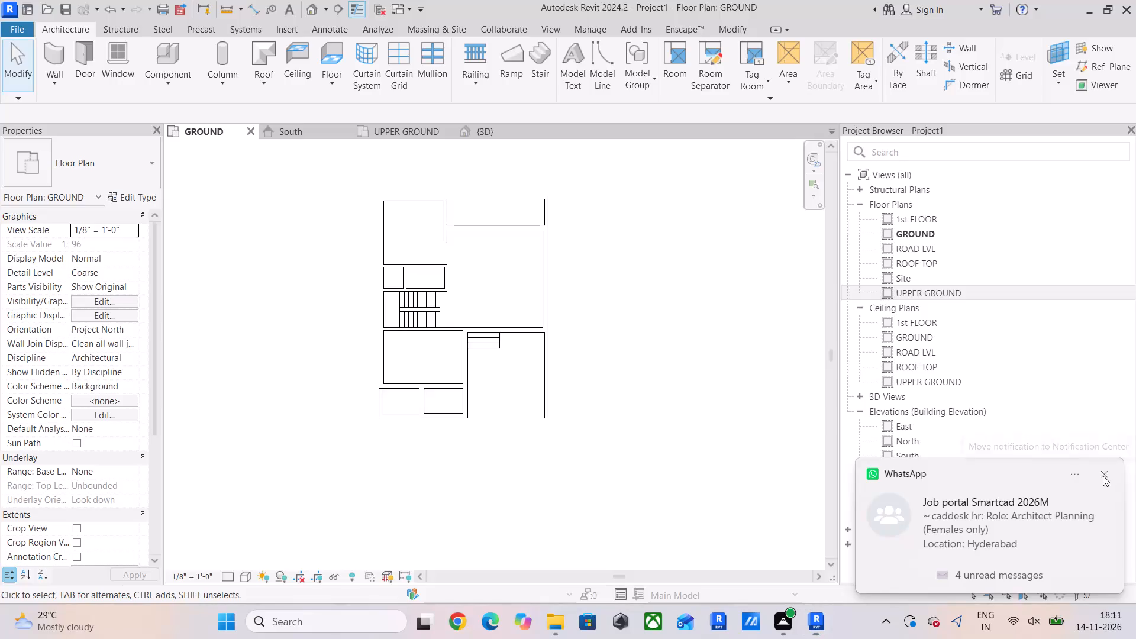
Start an architectural floor in the GROUND plan and save the project as NEW 1 in the revit proects folder on drive D.
scroll(411, 383, up, 5)
middle_drag(413, 389, 375, 446)
scroll(375, 446, down, 4)
middle_click(375, 446)
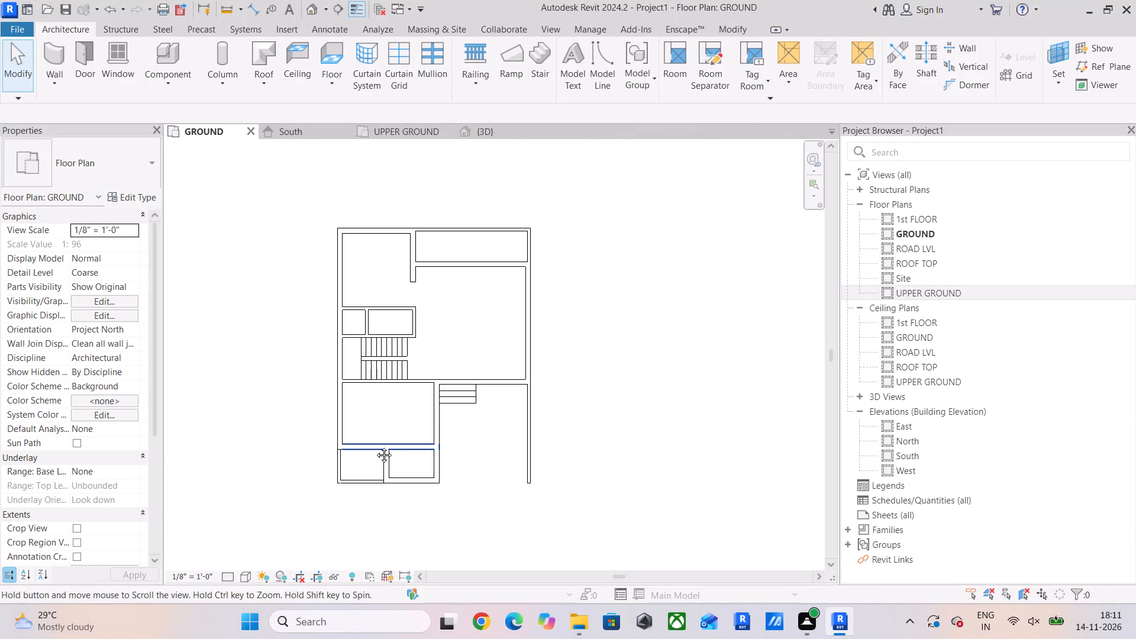
scroll(417, 461, down, 2)
scroll(392, 475, up, 5)
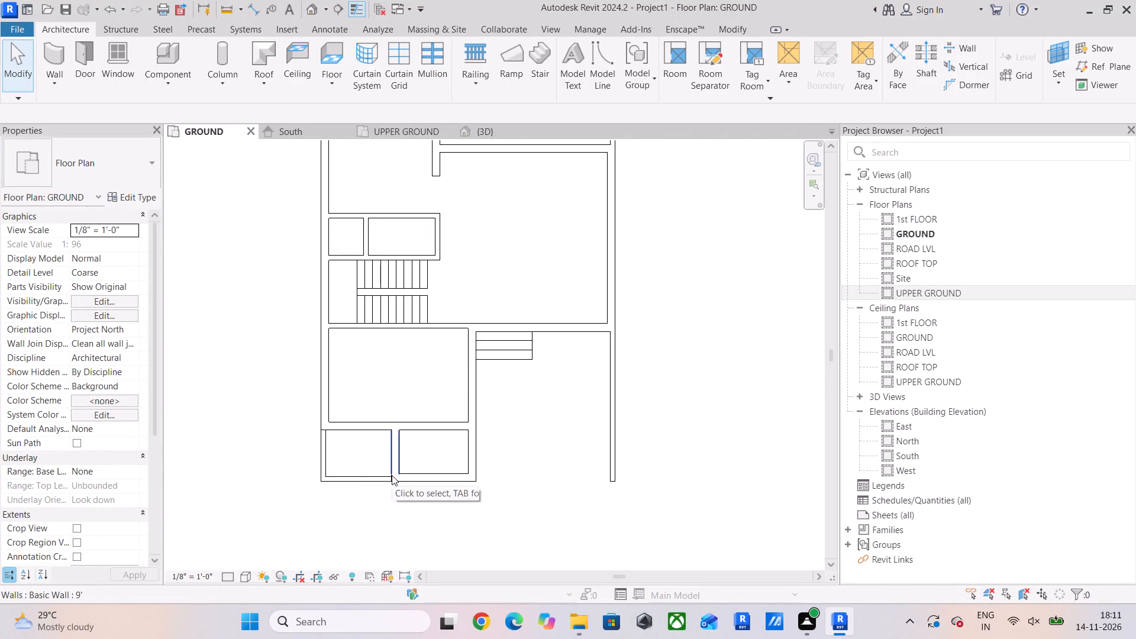
middle_drag(387, 508, 374, 553)
click(340, 54)
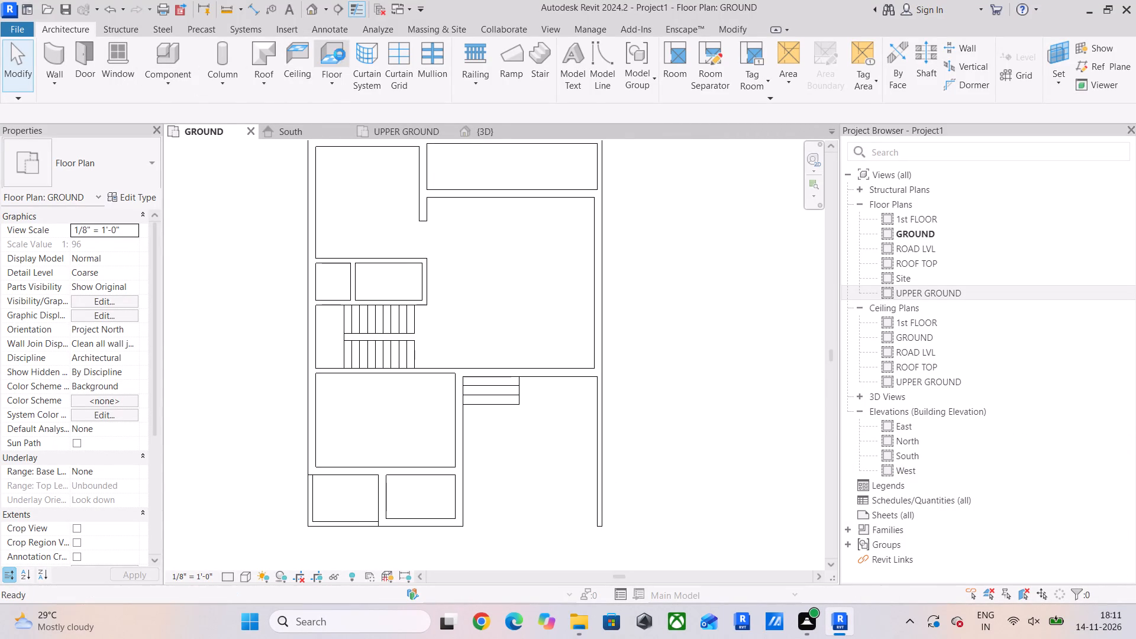
click(501, 267)
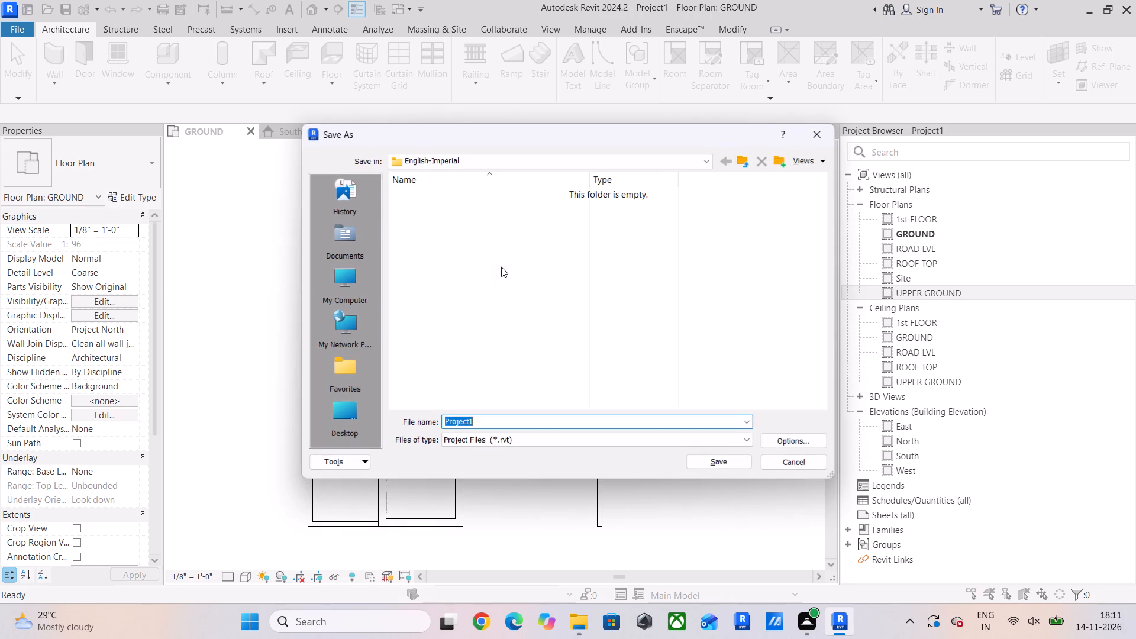
text(NEW)
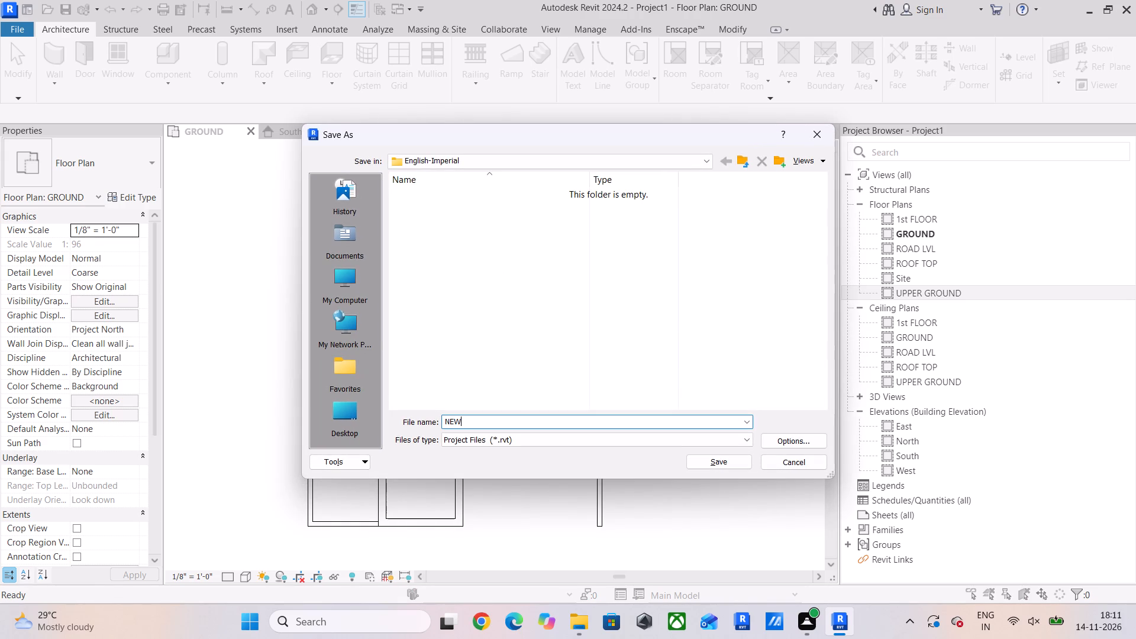
key(space)
key(1)
click(350, 292)
double_click(456, 230)
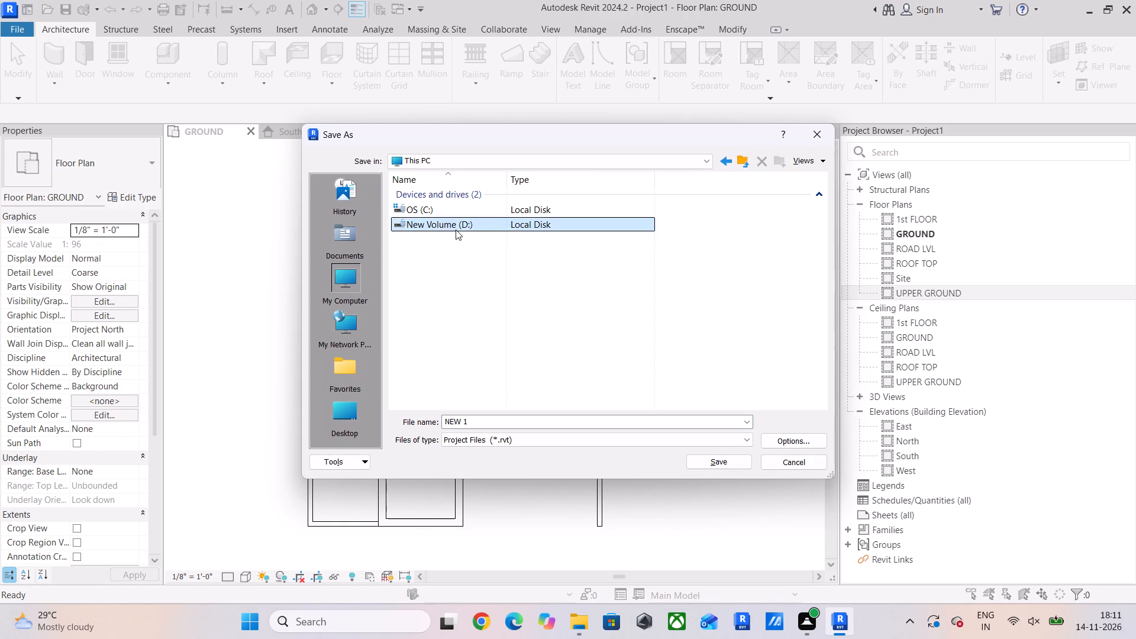
double_click(440, 262)
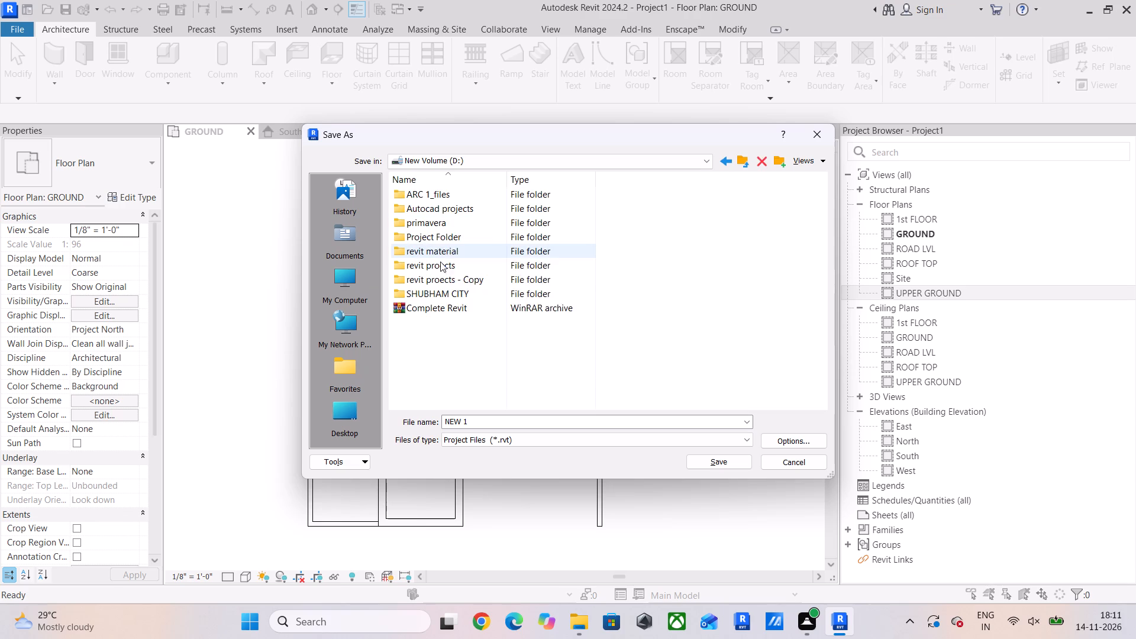
click(713, 456)
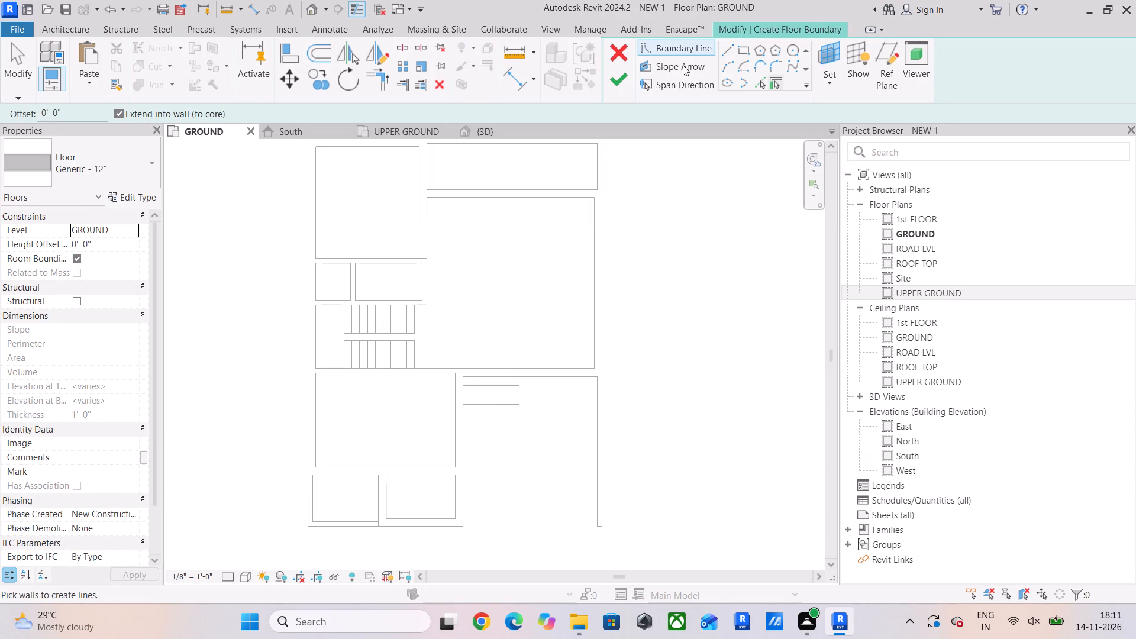
Sketch a rectangular floor boundary offset 1/2" inward, from the building's northwest outer corner to the southeast end of the 5" wall.
click(745, 50)
middle_drag(320, 222, 317, 317)
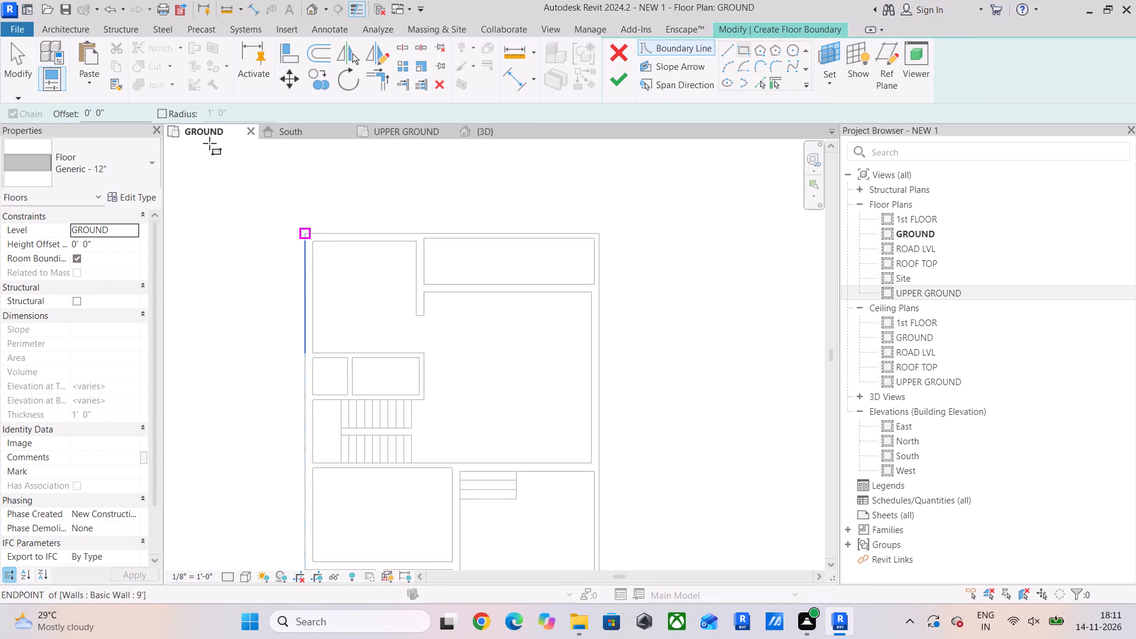
drag(124, 108, 74, 108)
text(.5")
key(Return)
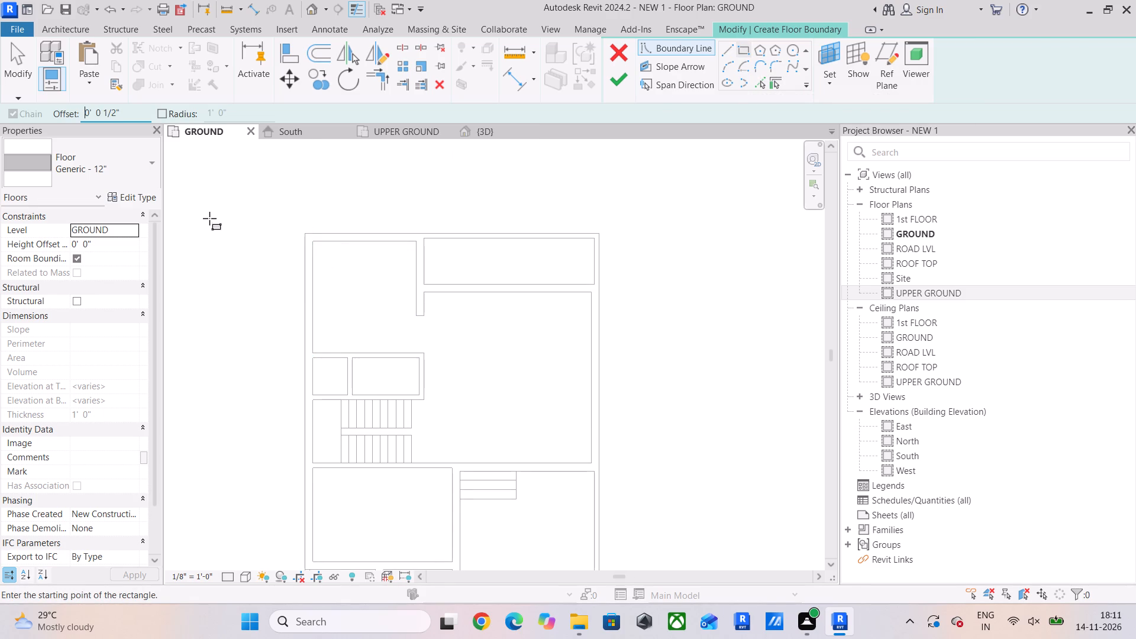
drag(303, 231, 311, 250)
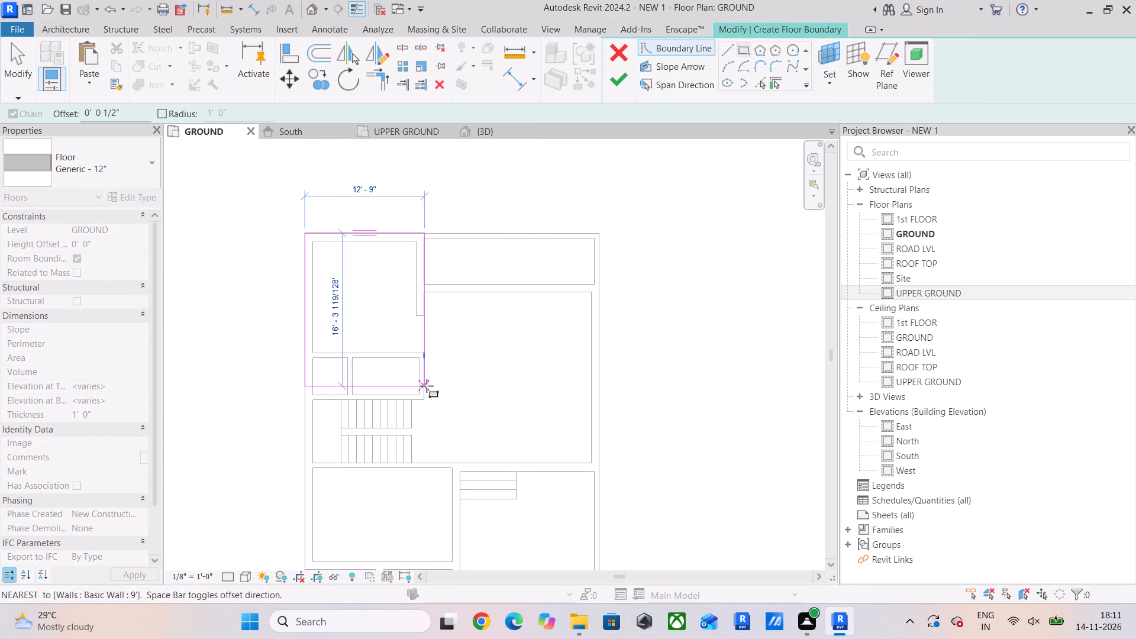
key(space)
middle_drag(450, 443, 416, 277)
scroll(544, 446, up, 5)
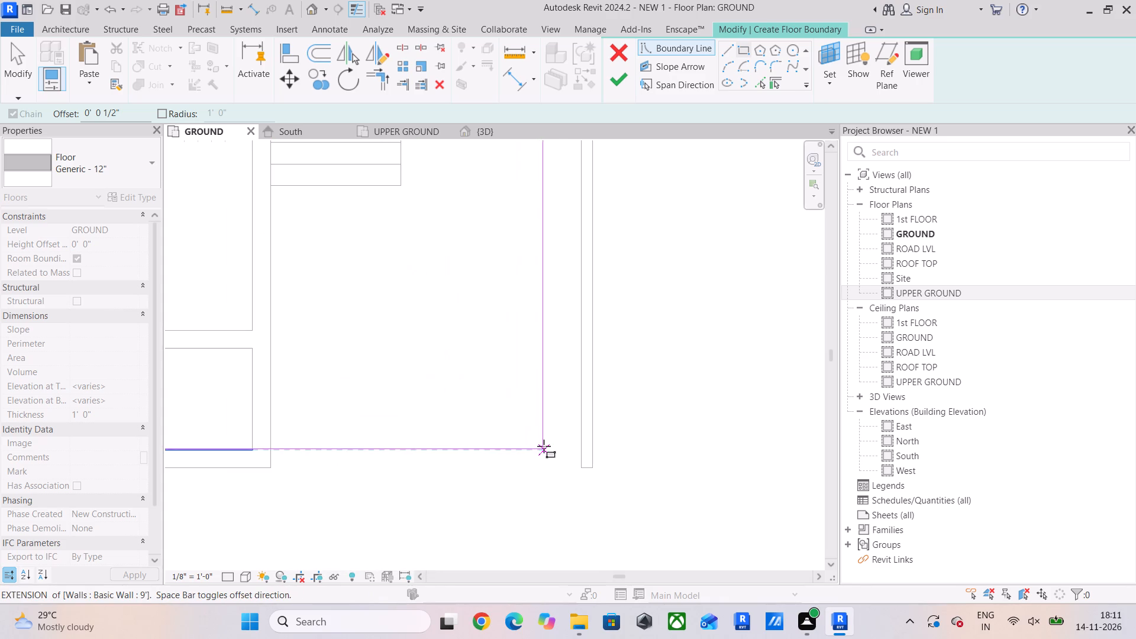
scroll(544, 446, up, 1)
middle_drag(308, 443, 388, 472)
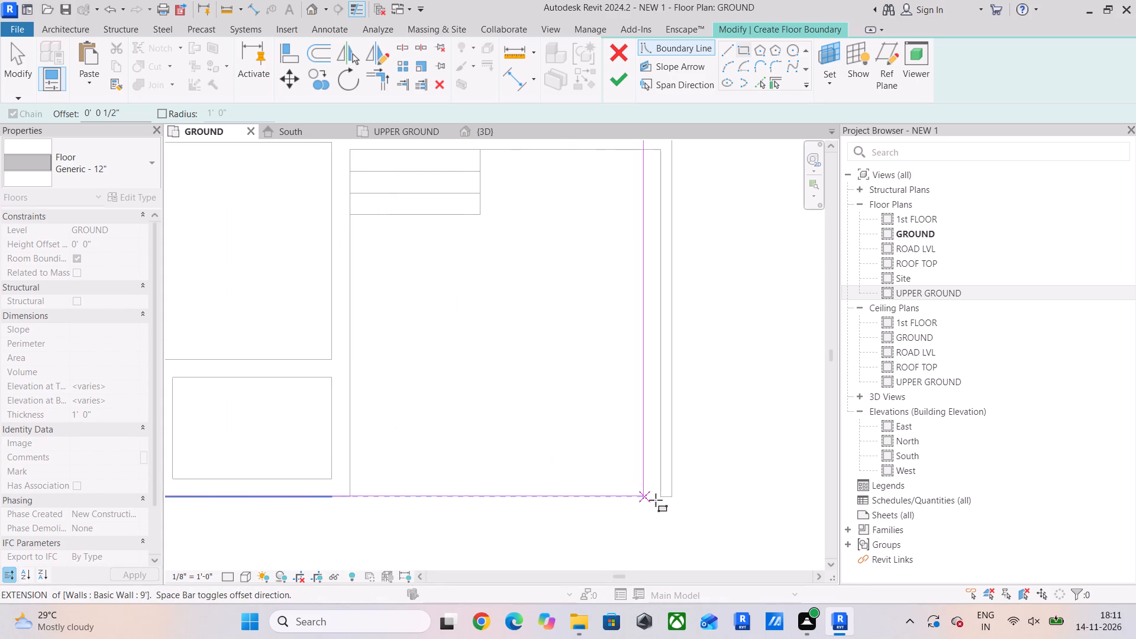
click(677, 499)
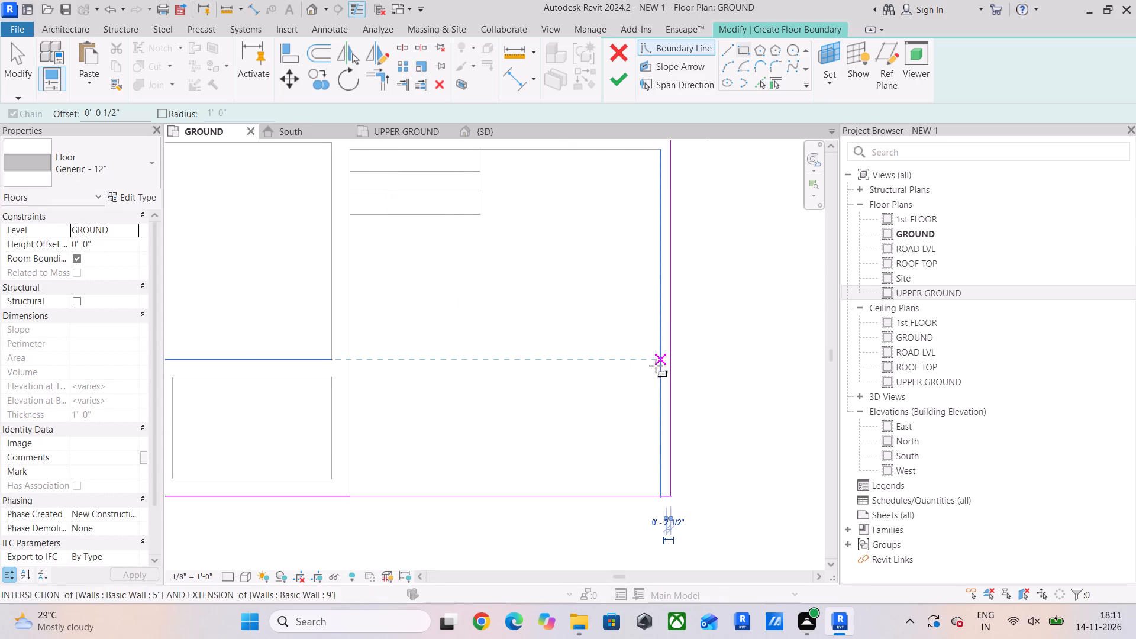
Draw chained boundary lines with the 1/2" offset along the porch's north and west walls, down past the south boundary line.
middle_drag(656, 366, 657, 479)
click(733, 47)
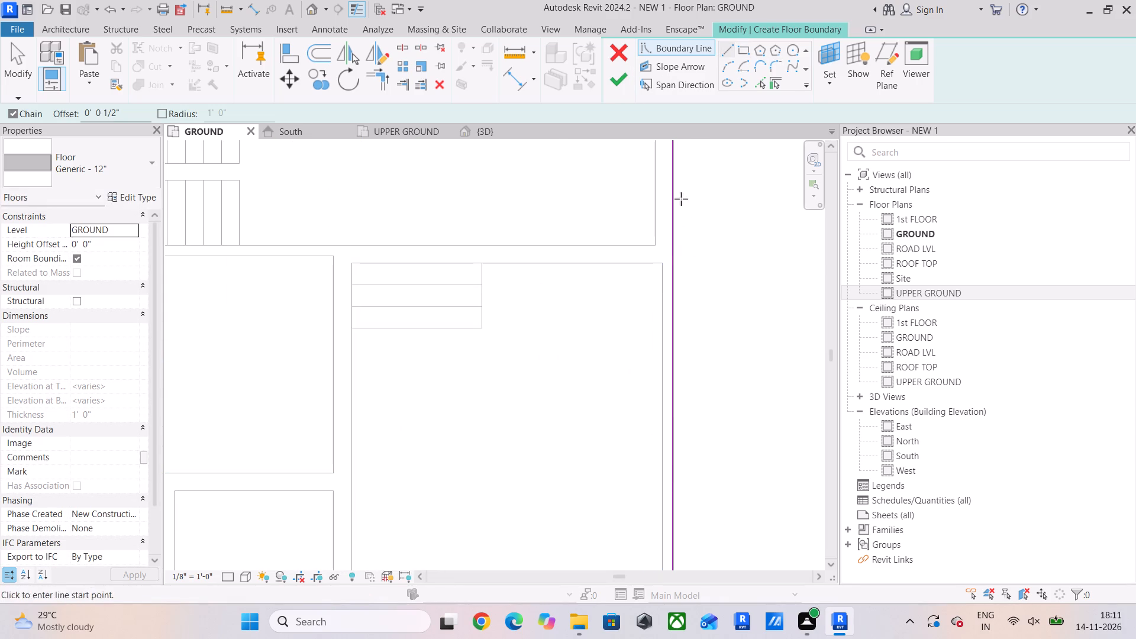
scroll(684, 253, up, 6)
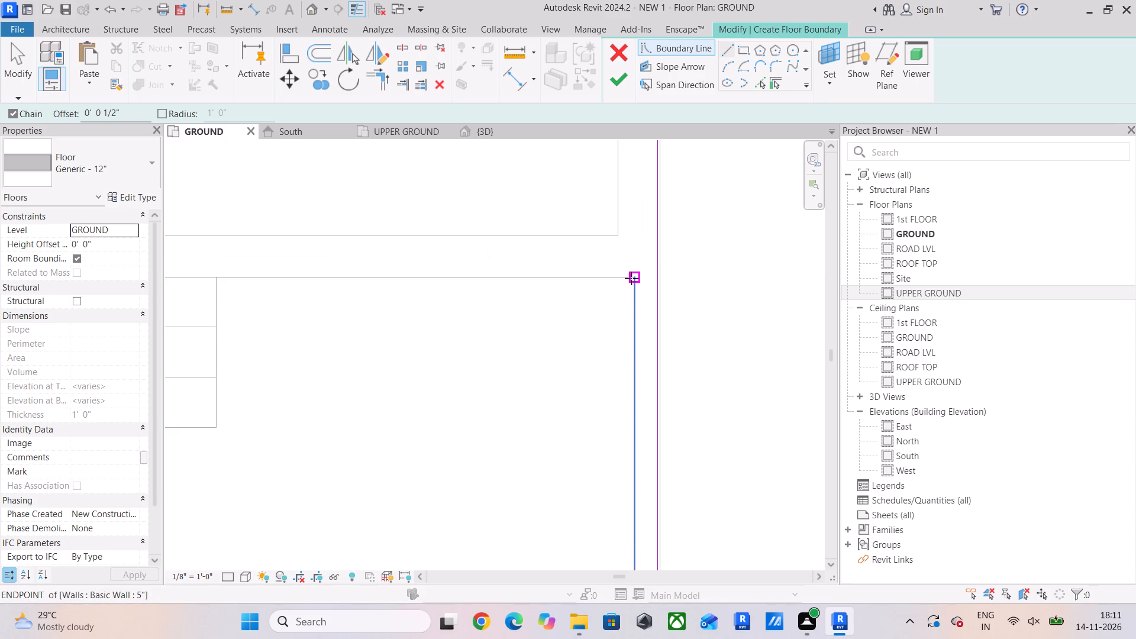
click(638, 278)
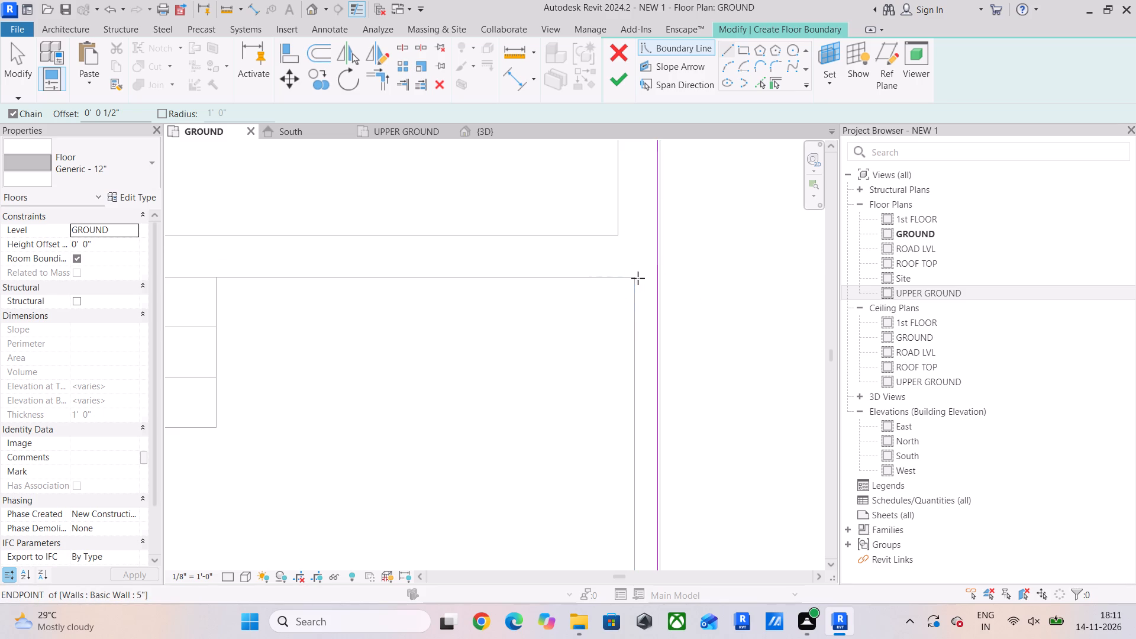
scroll(453, 278, down, 4)
middle_drag(453, 278, 518, 277)
scroll(518, 277, up, 6)
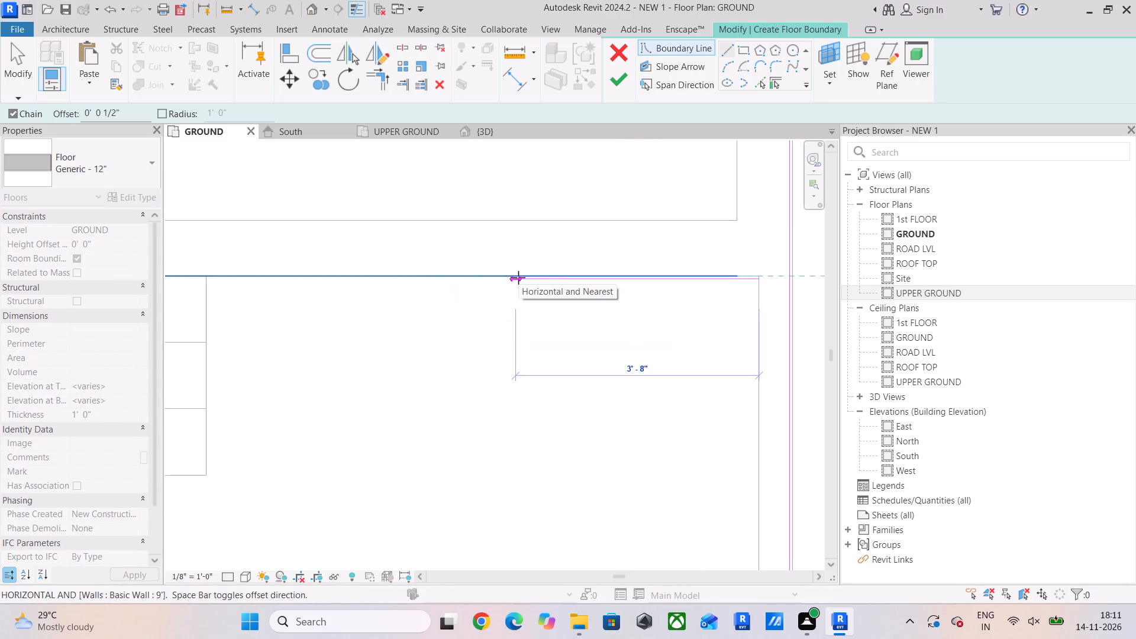
key(space)
scroll(518, 277, down, 4)
middle_drag(518, 277, 876, 273)
click(469, 276)
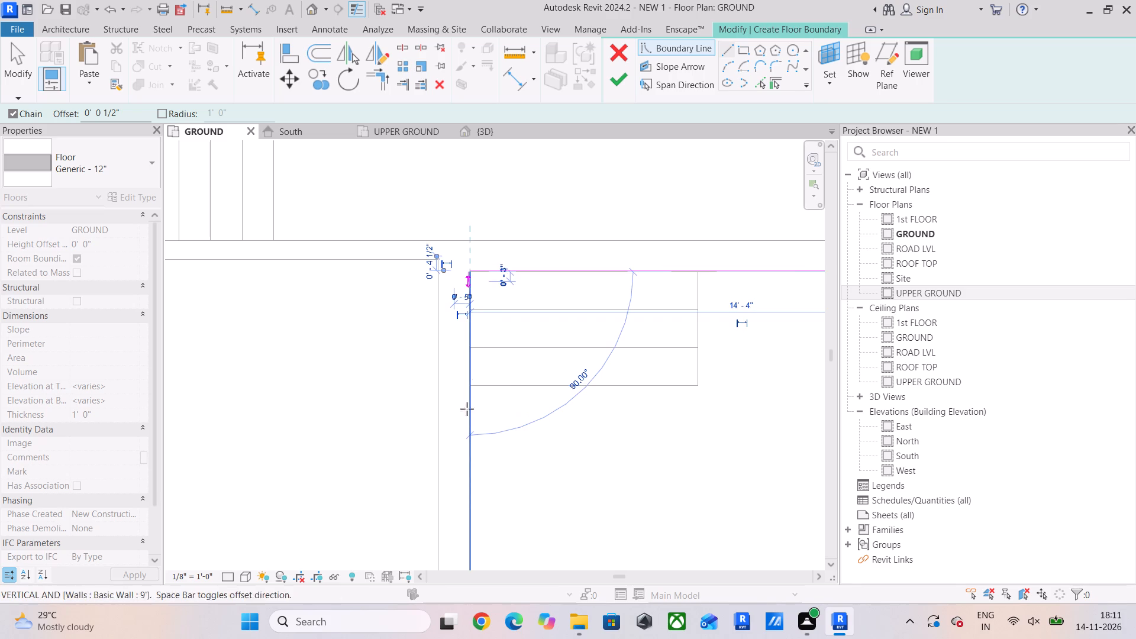
scroll(472, 495, down, 3)
middle_drag(471, 495, 526, 146)
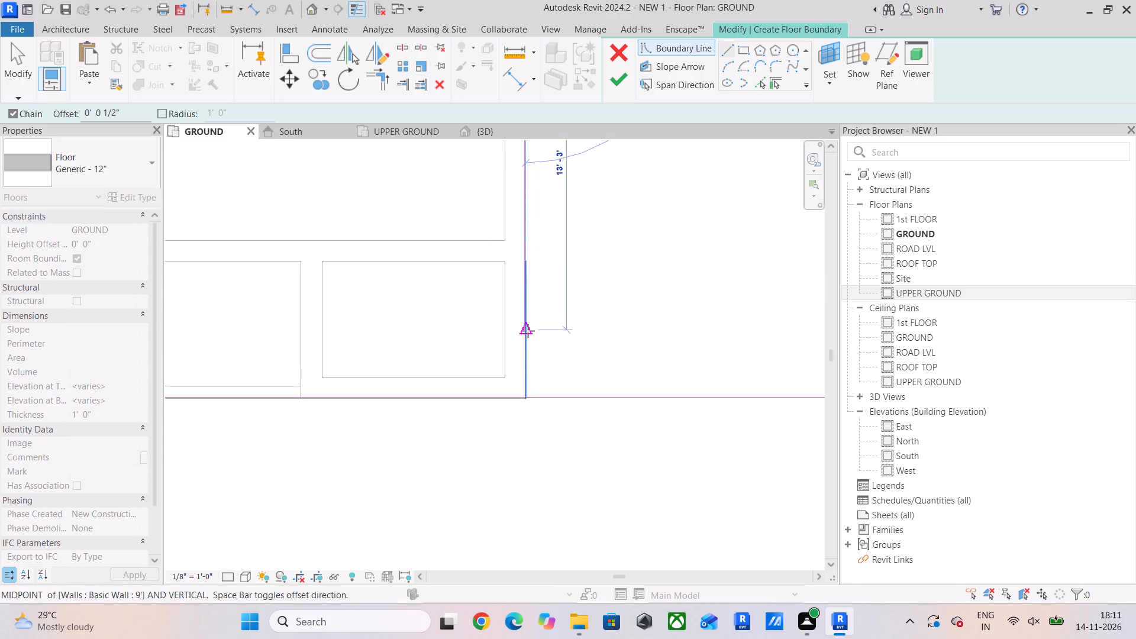
scroll(531, 379, up, 7)
scroll(521, 428, up, 7)
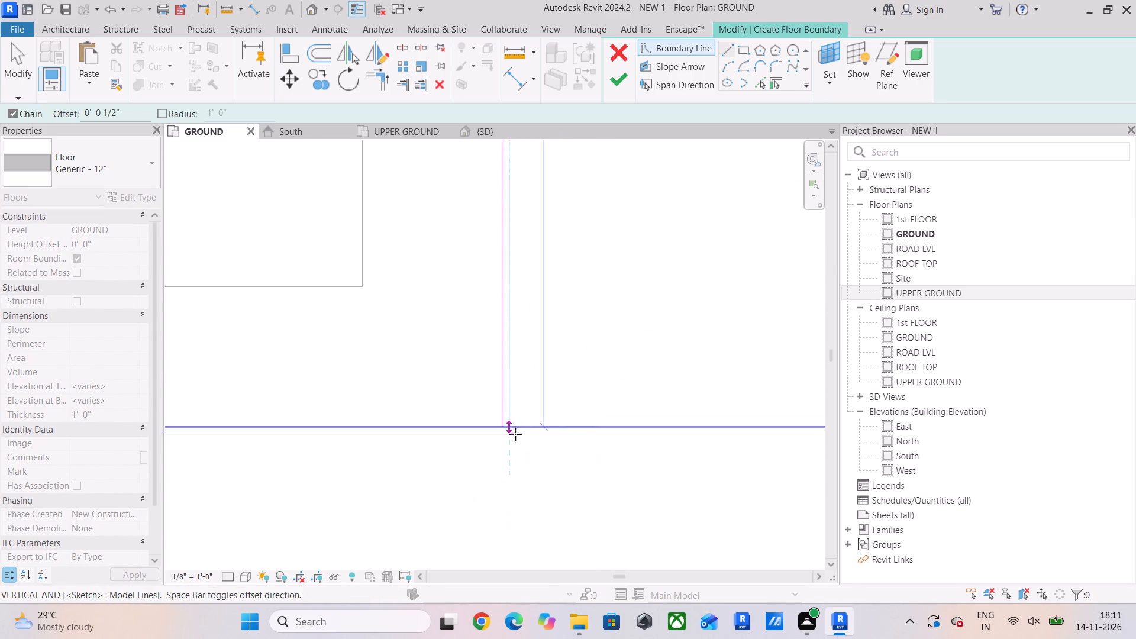
click(512, 438)
key(Escape)
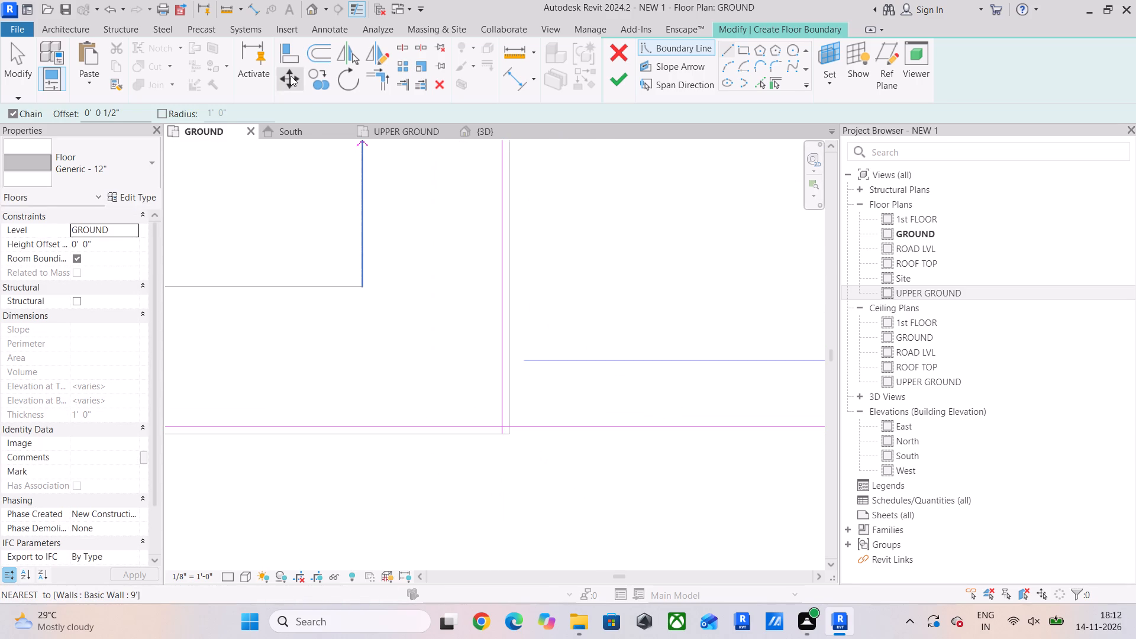
Trim the boundary corners so the outline leaves out the southeast porch, and finish the GROUND floor slab.
click(379, 80)
click(482, 427)
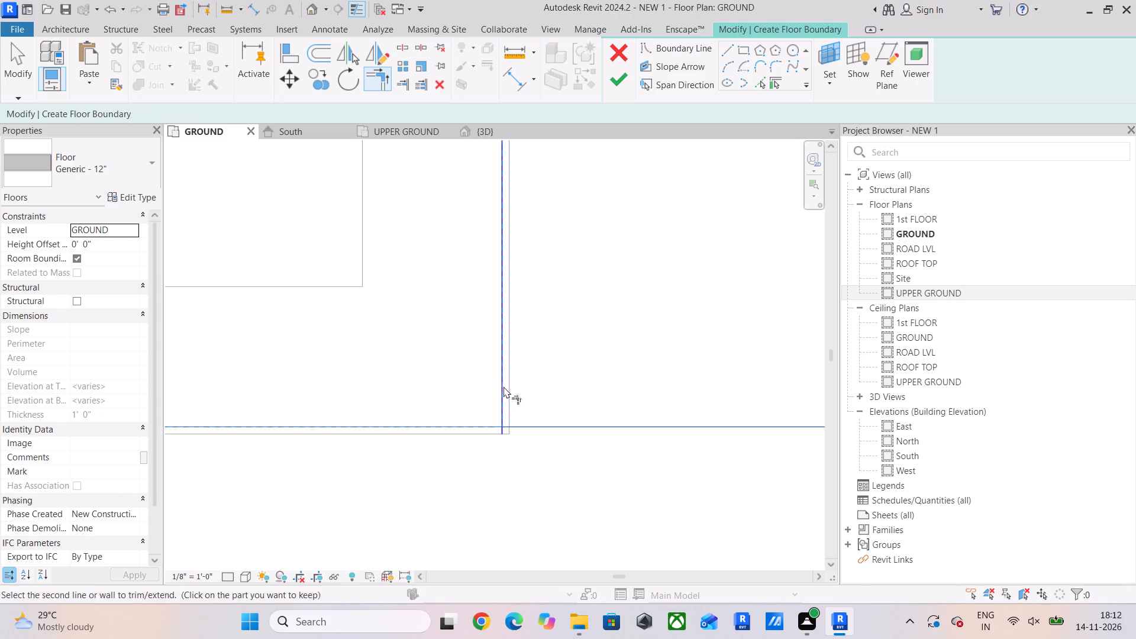
click(508, 377)
scroll(510, 367, down, 10)
middle_drag(650, 380, 196, 638)
scroll(371, 504, down, 6)
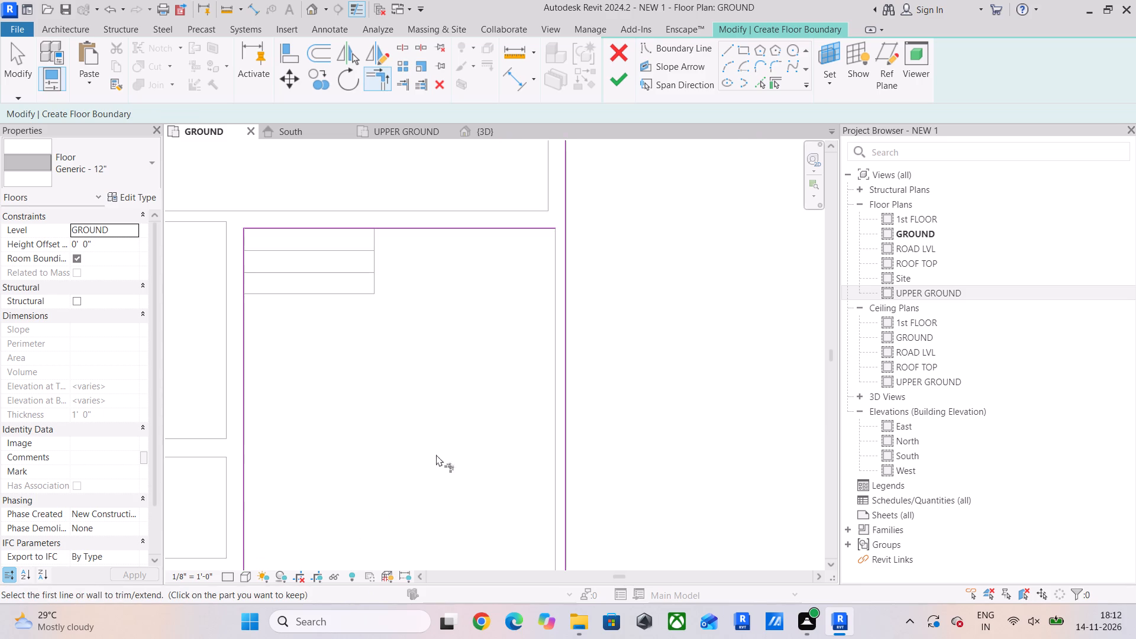
click(542, 233)
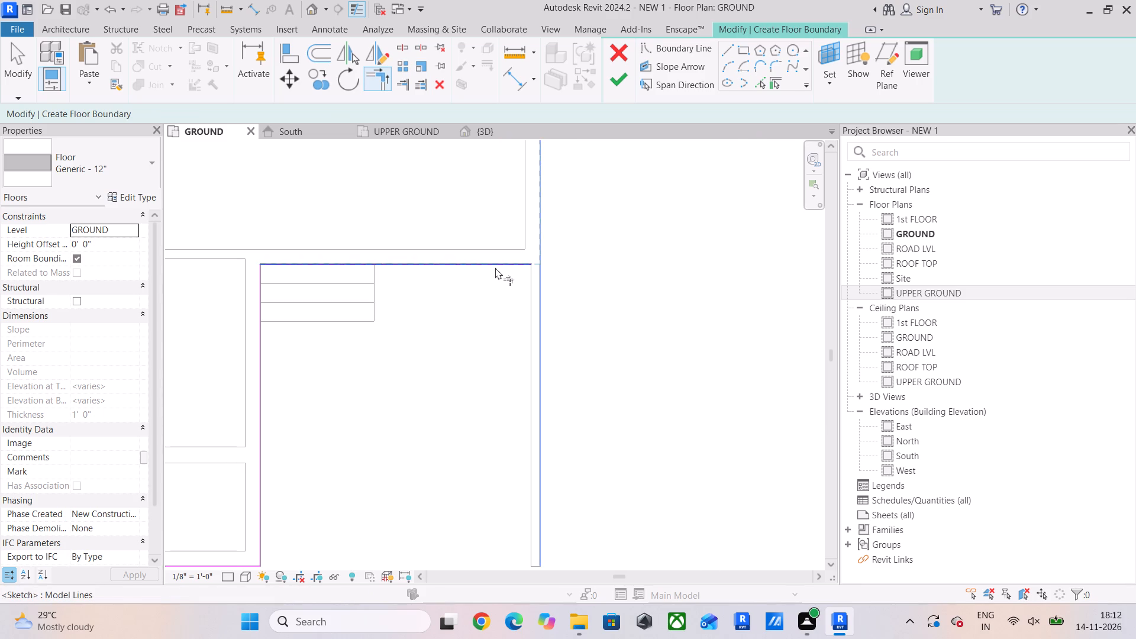
click(495, 267)
middle_drag(488, 294, 582, 455)
scroll(582, 455, down, 4)
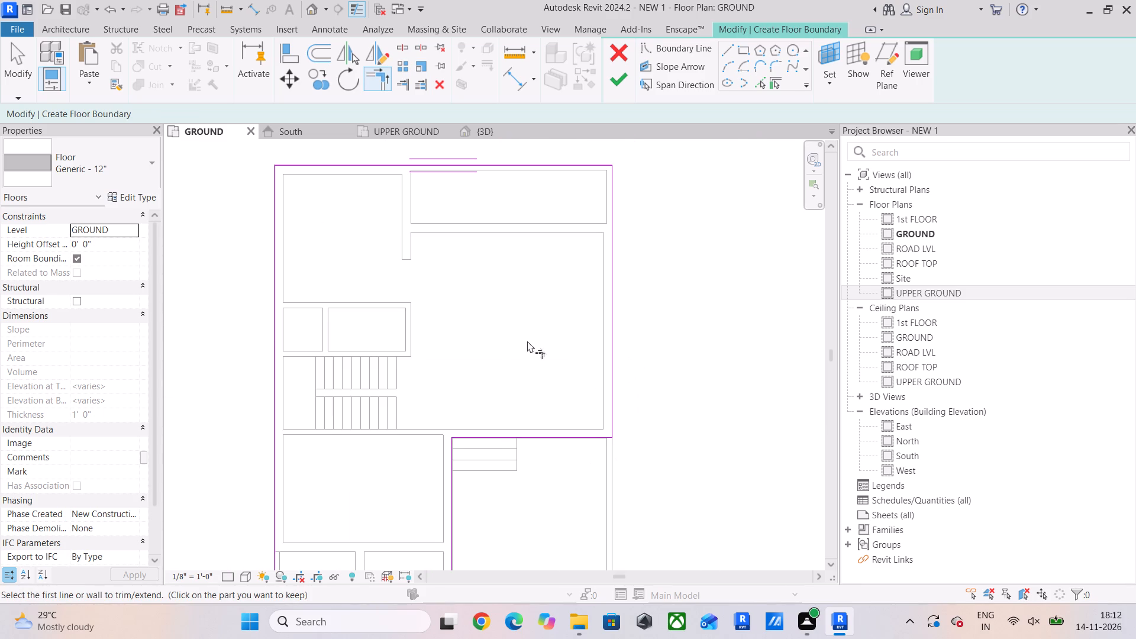
scroll(388, 411, down, 3)
middle_drag(410, 403, 442, 322)
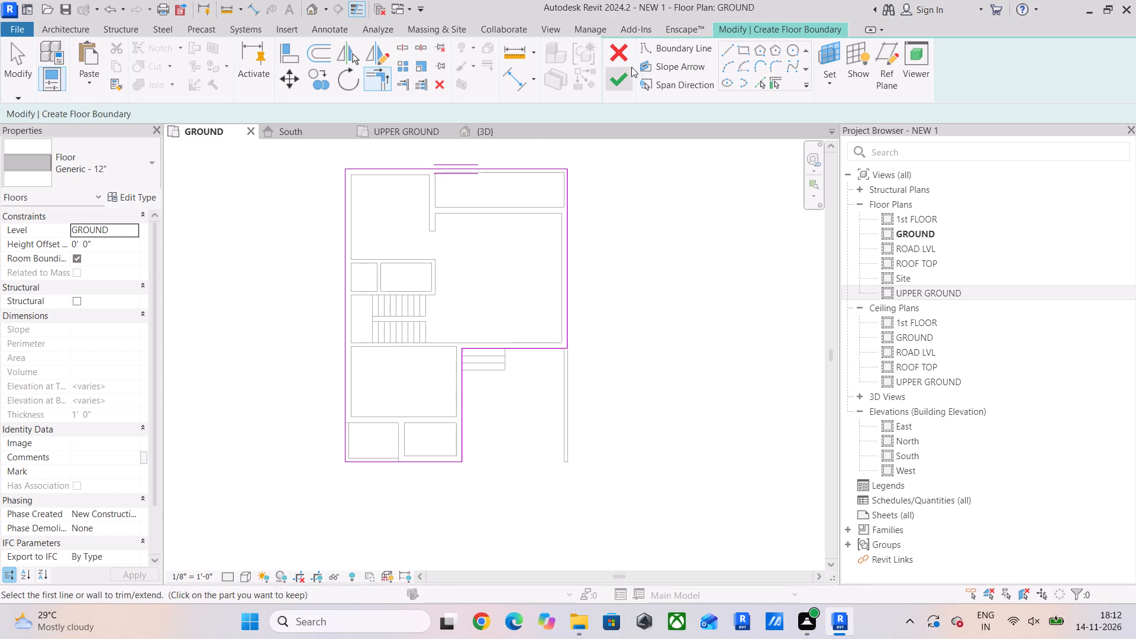
click(625, 68)
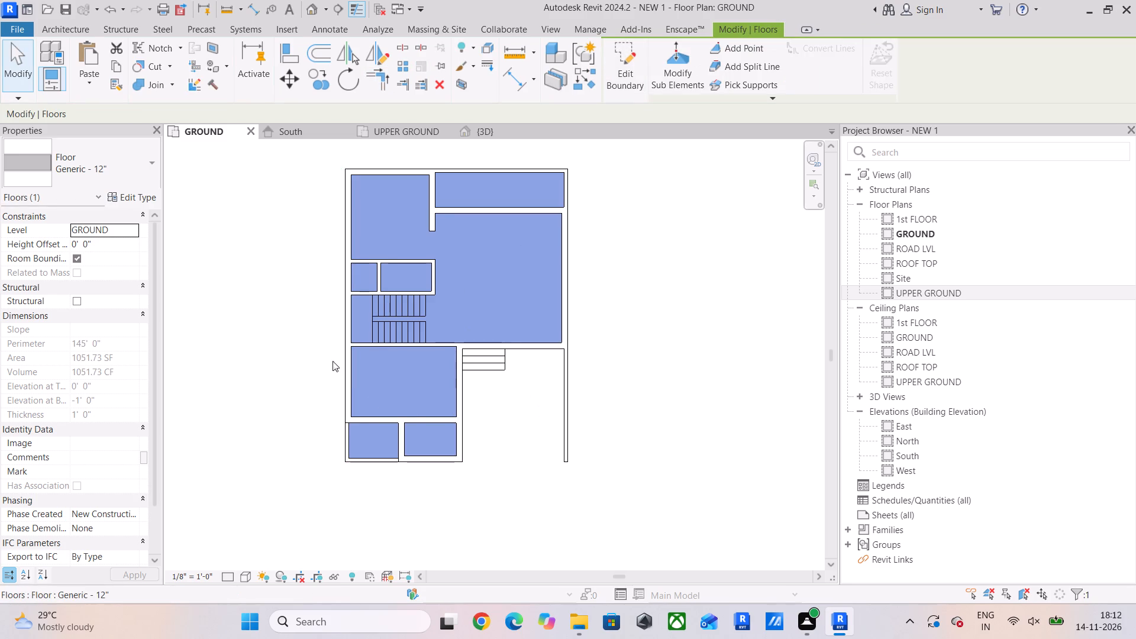
In the South elevation, inspect the new slab's Generic - 12" layer structure and duplicate the floor type as 6".
click(318, 125)
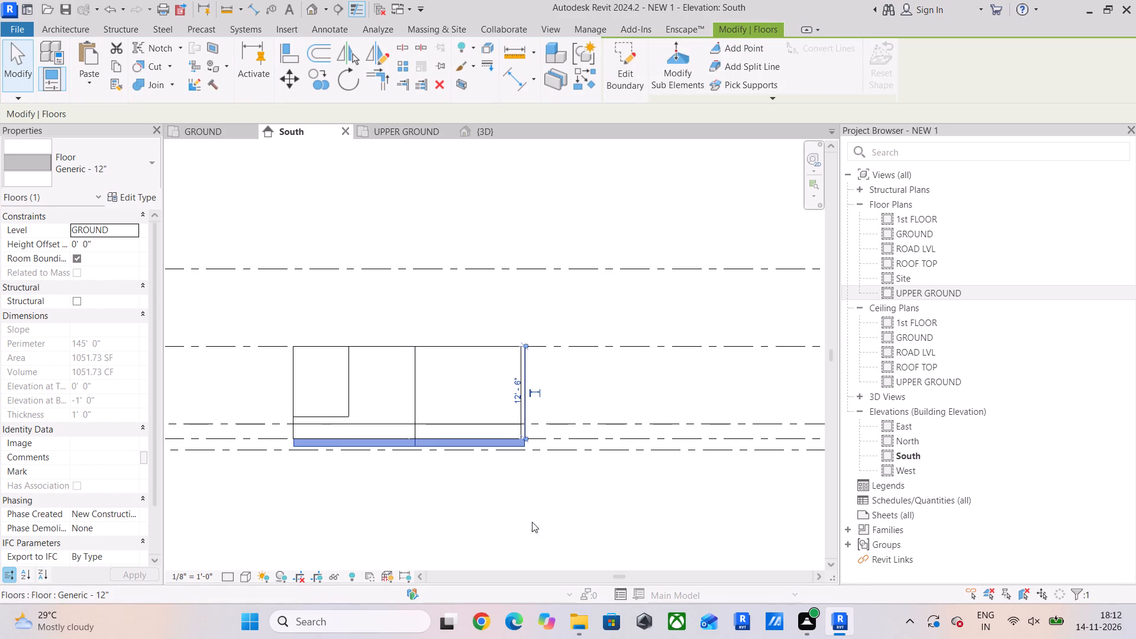
click(114, 198)
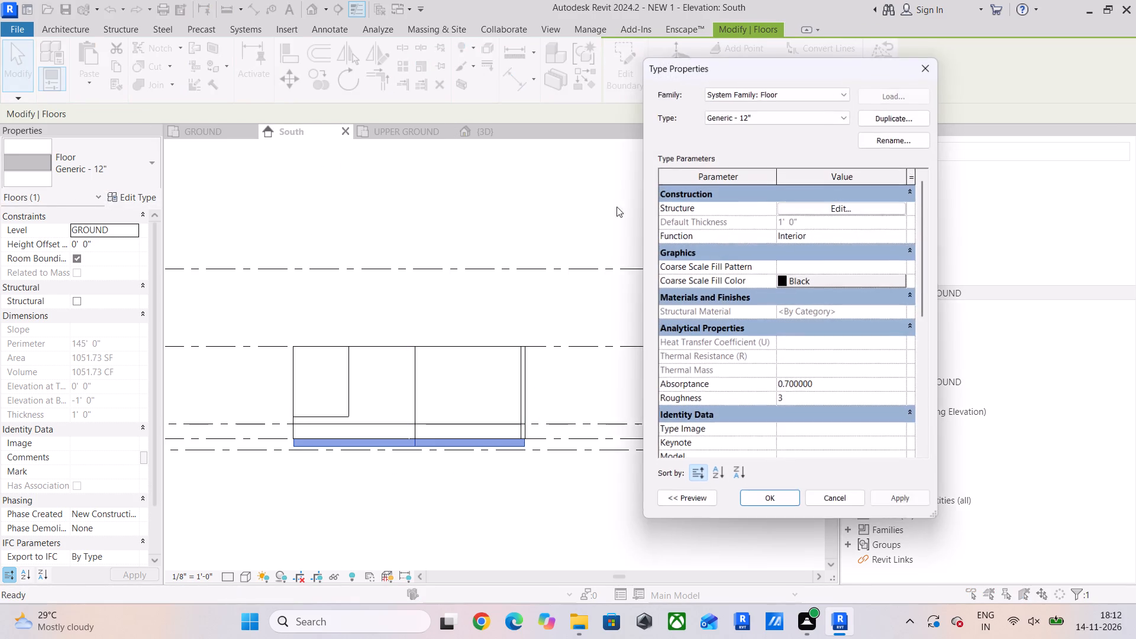
click(806, 211)
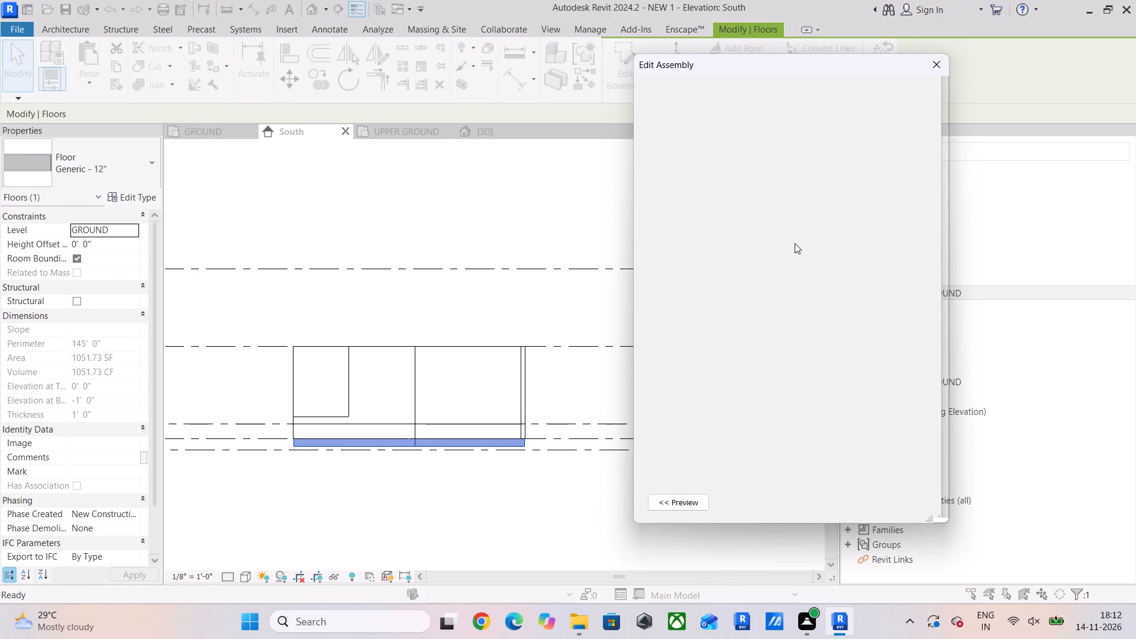
click(801, 243)
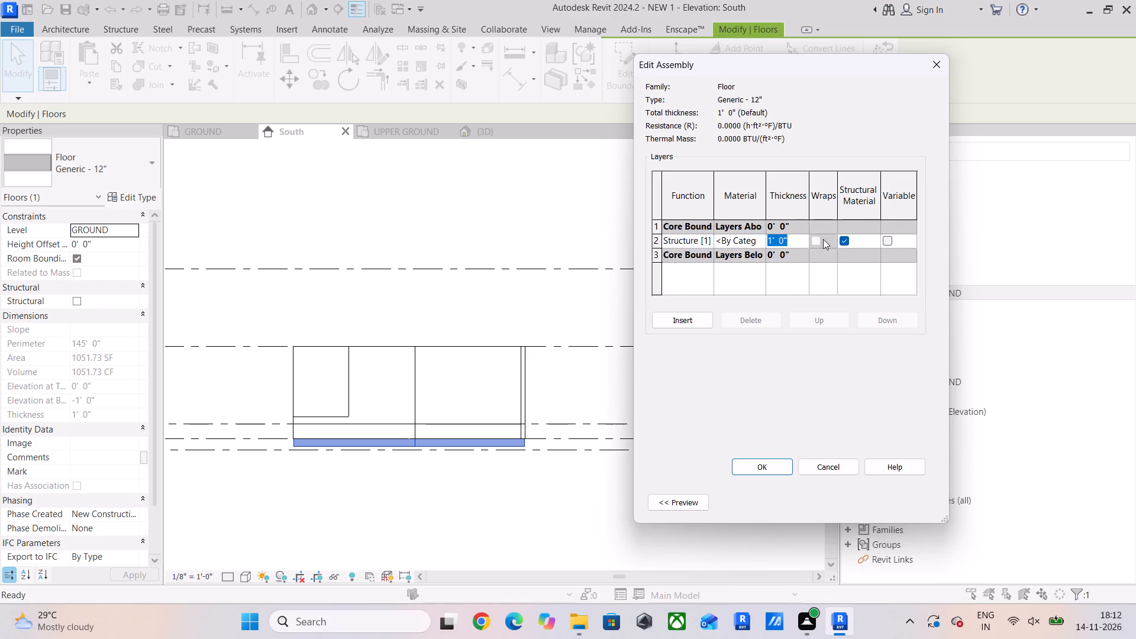
click(777, 464)
click(906, 115)
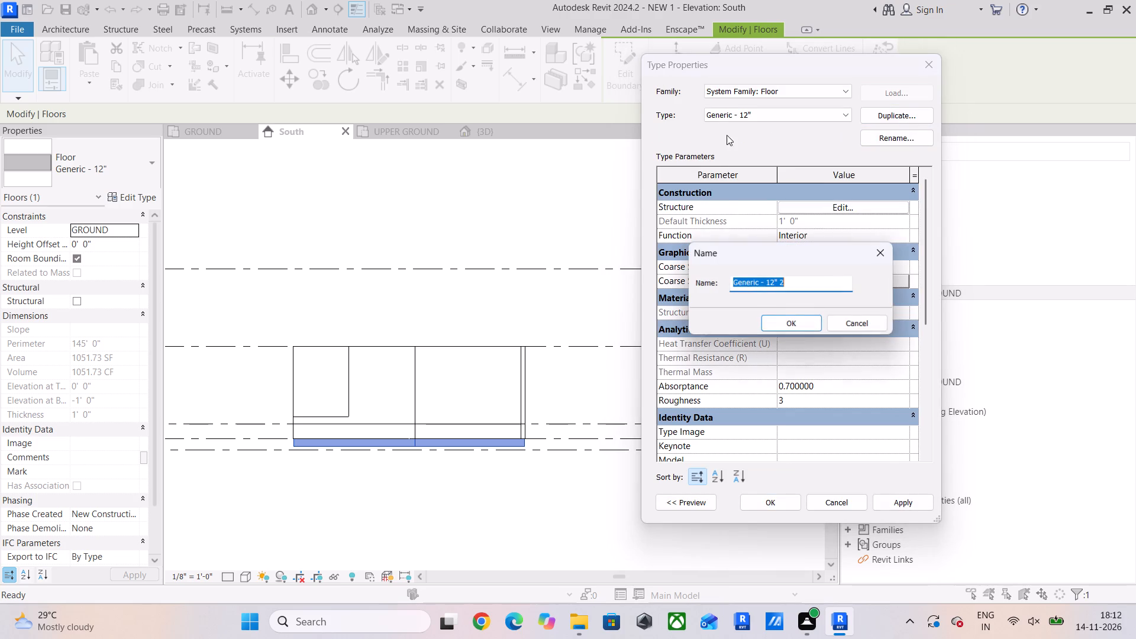
text(6")
key(Return)
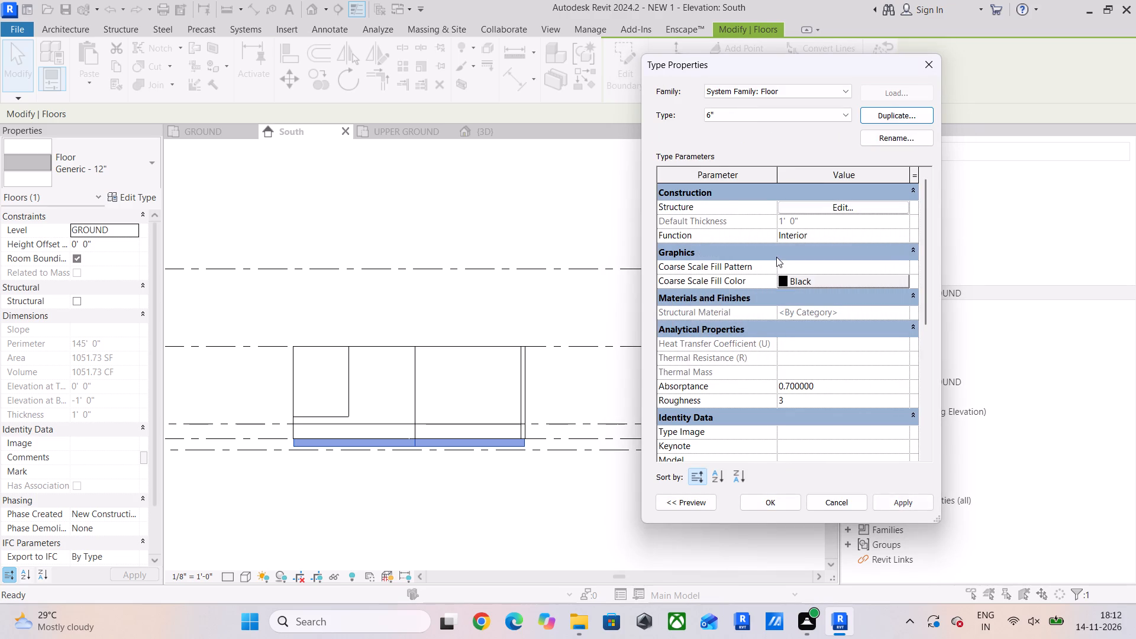
Set the structure layer thickness of the 6" floor type to 6" and assign the type to the GROUND slab.
click(858, 206)
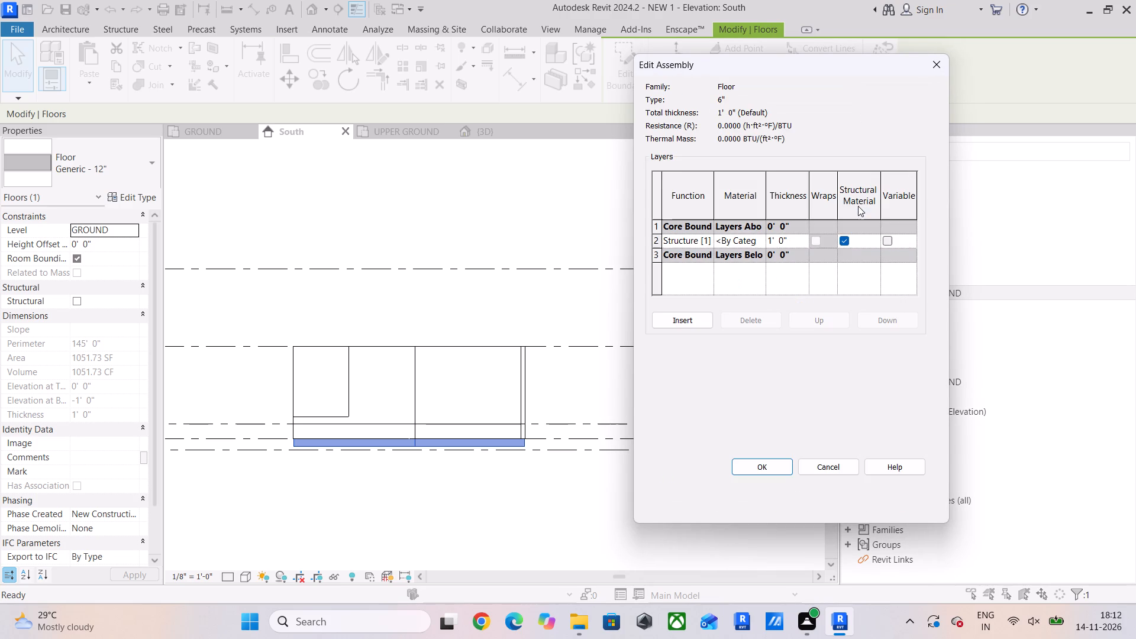
click(798, 235)
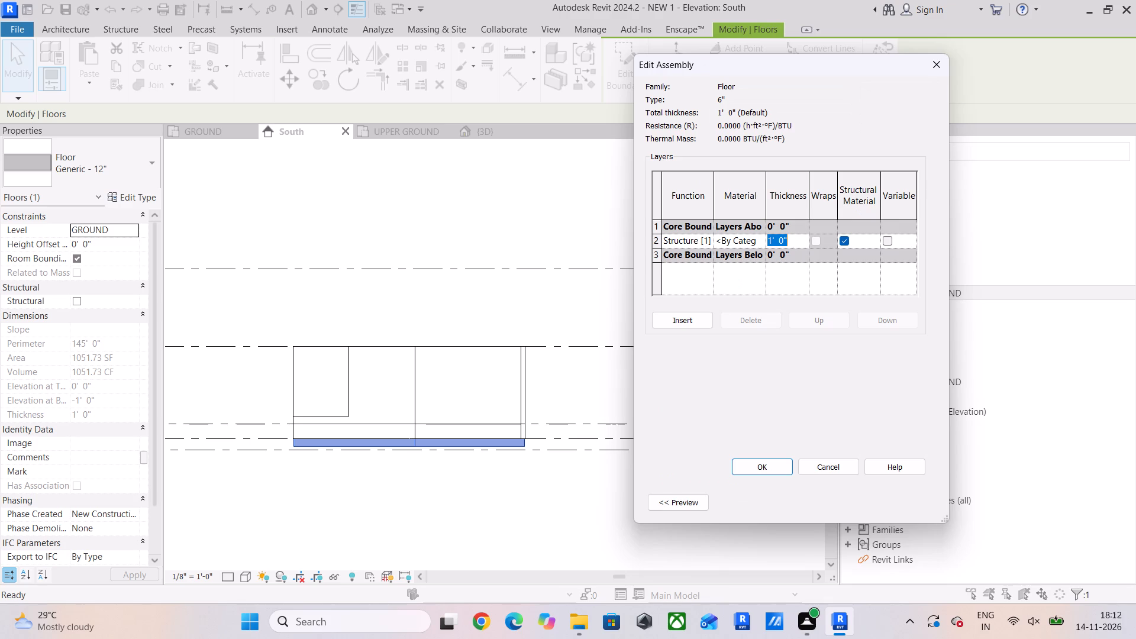
text(6")
key(Return)
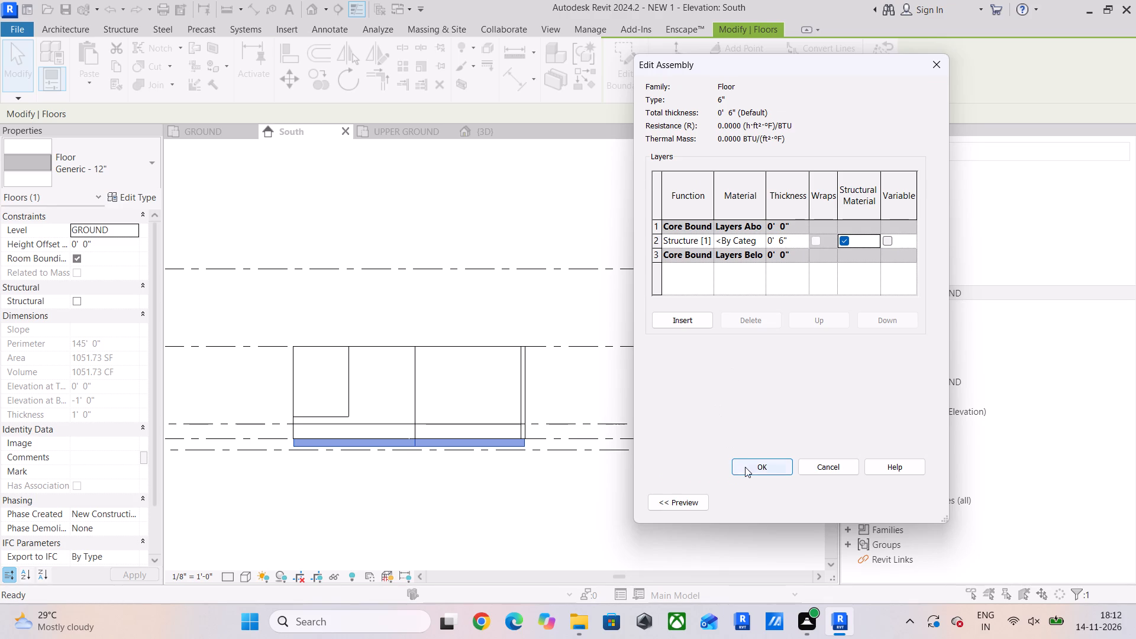
click(745, 467)
drag(899, 503, 889, 503)
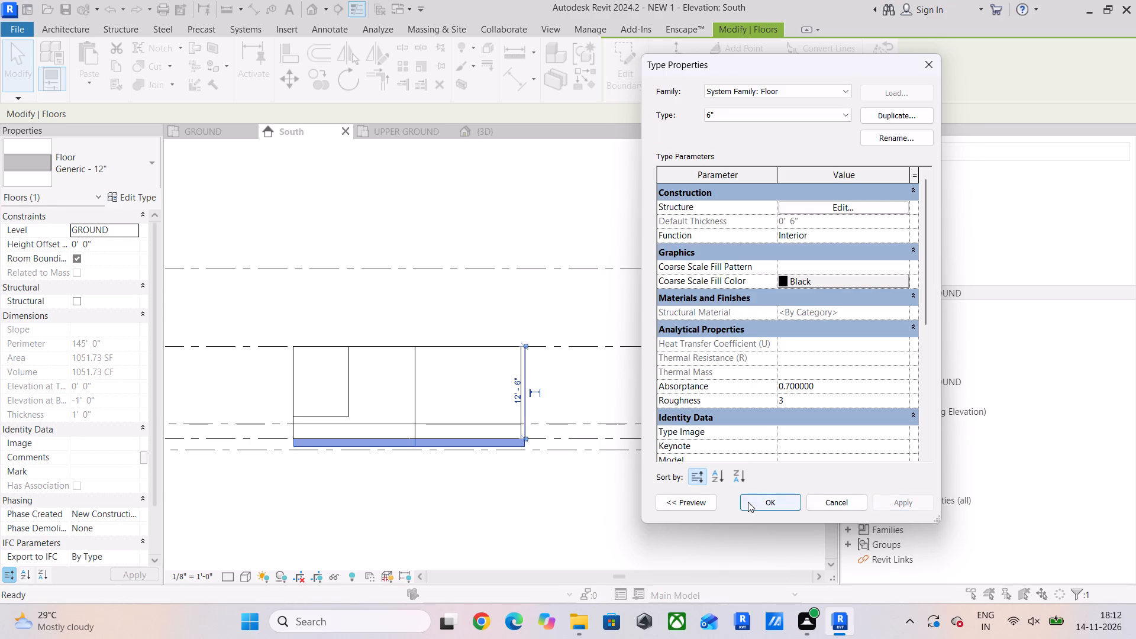
click(747, 502)
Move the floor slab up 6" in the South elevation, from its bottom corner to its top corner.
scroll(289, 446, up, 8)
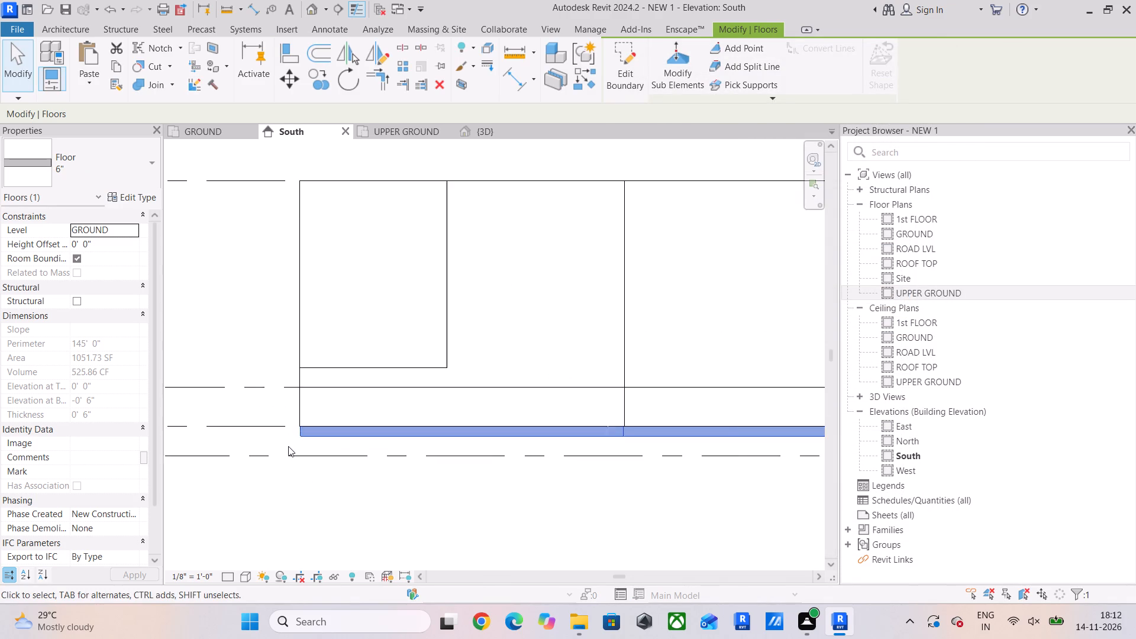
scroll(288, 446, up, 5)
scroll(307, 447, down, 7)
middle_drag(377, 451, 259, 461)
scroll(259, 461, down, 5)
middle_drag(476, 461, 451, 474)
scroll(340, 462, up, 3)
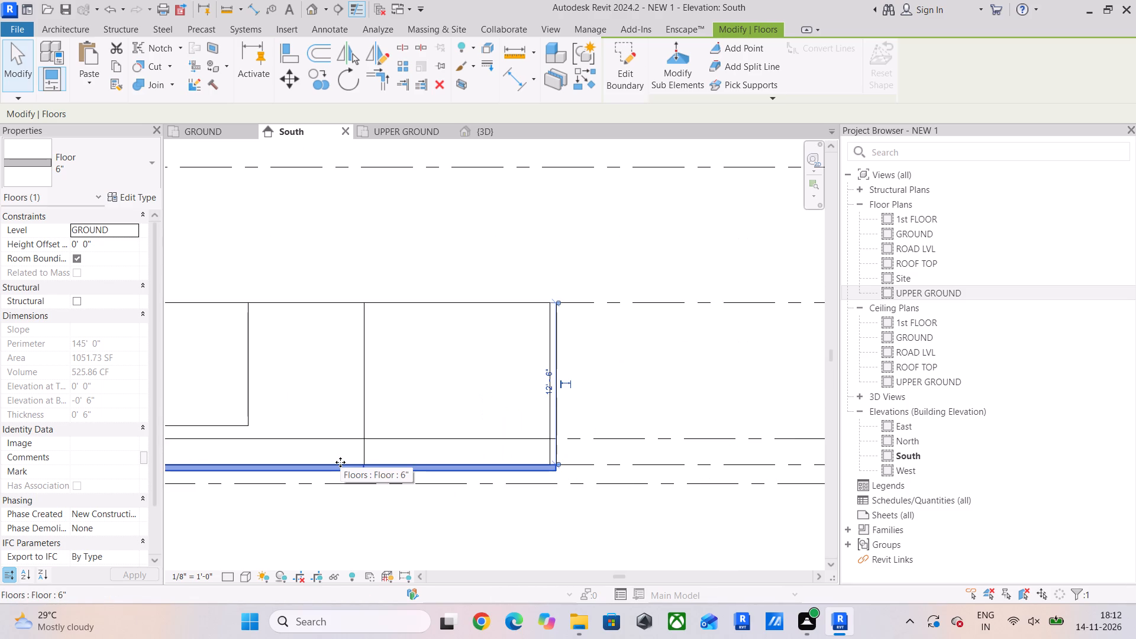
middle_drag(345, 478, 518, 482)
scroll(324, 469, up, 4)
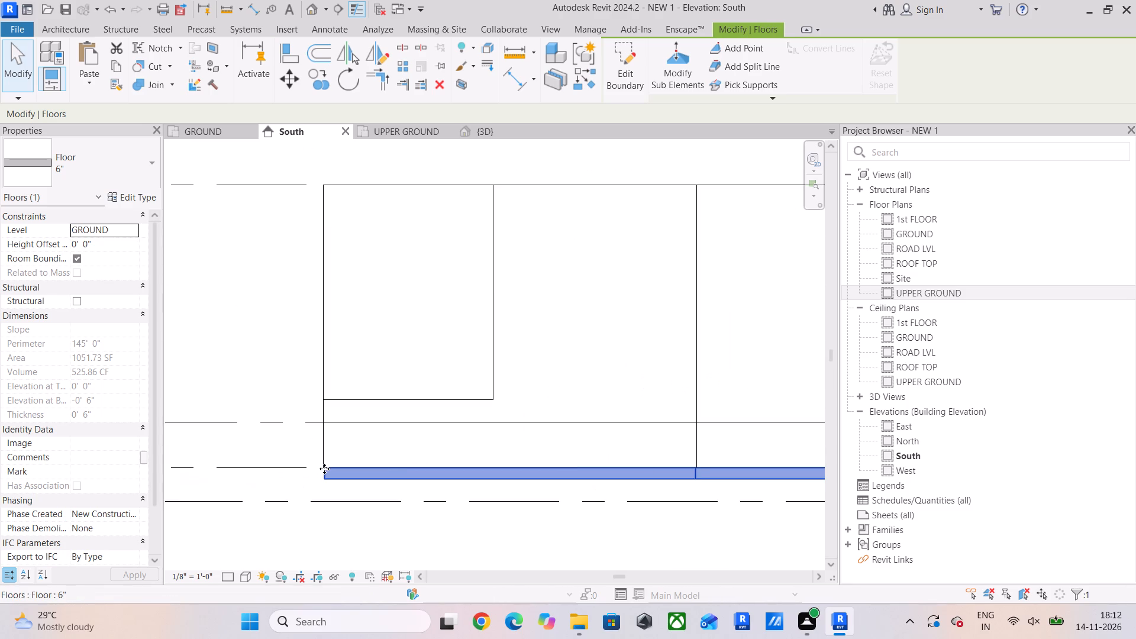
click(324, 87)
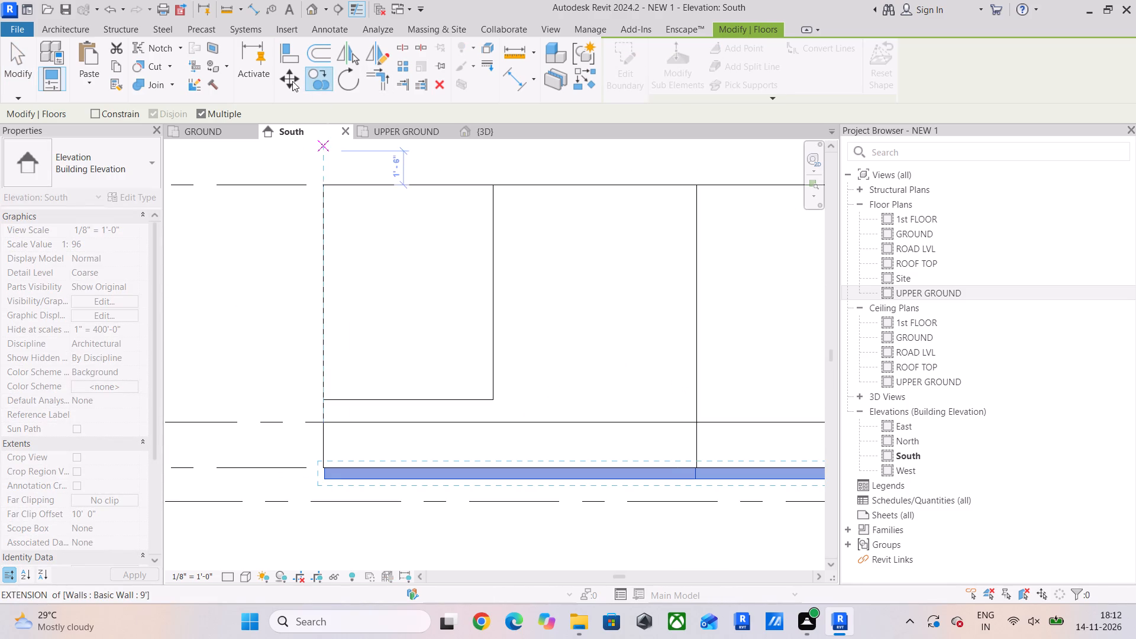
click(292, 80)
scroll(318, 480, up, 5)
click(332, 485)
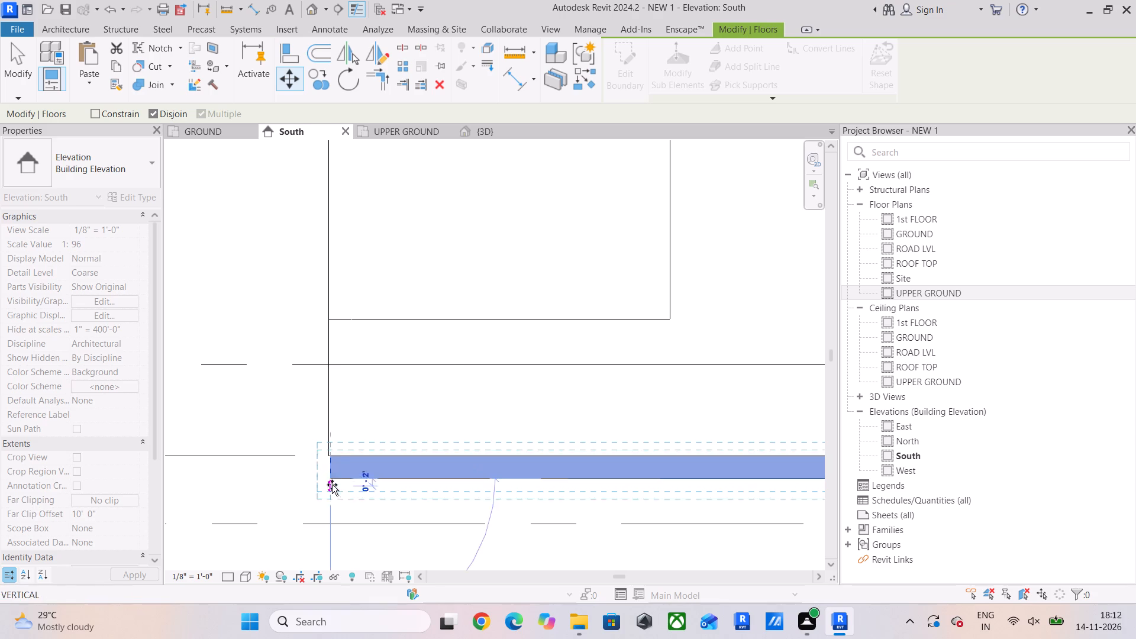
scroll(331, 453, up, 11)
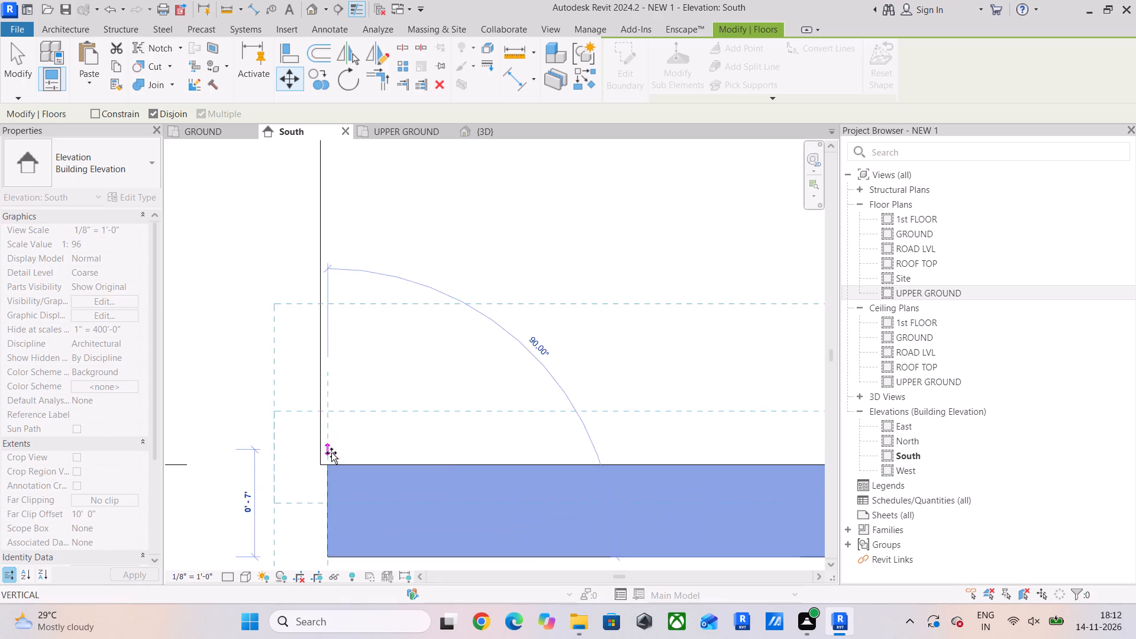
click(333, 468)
Examine the moved slab's position in the South elevation, the 3D view and the UPPER GROUND plan.
scroll(373, 435, down, 4)
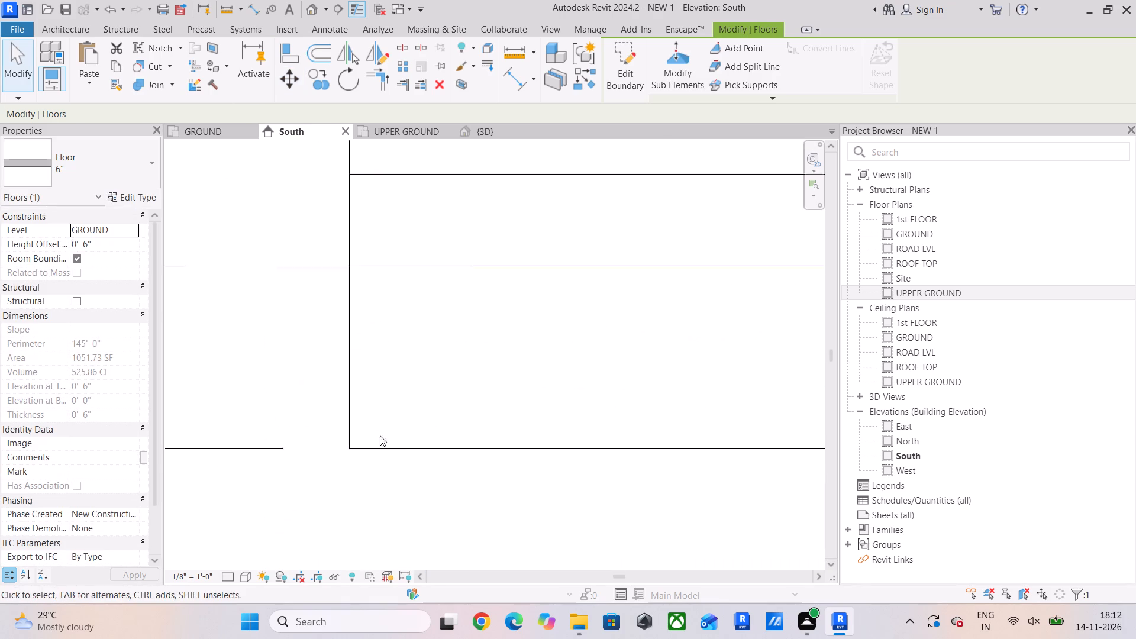
scroll(380, 435, down, 8)
middle_drag(575, 469, 337, 461)
scroll(453, 459, down, 9)
middle_drag(568, 469, 459, 479)
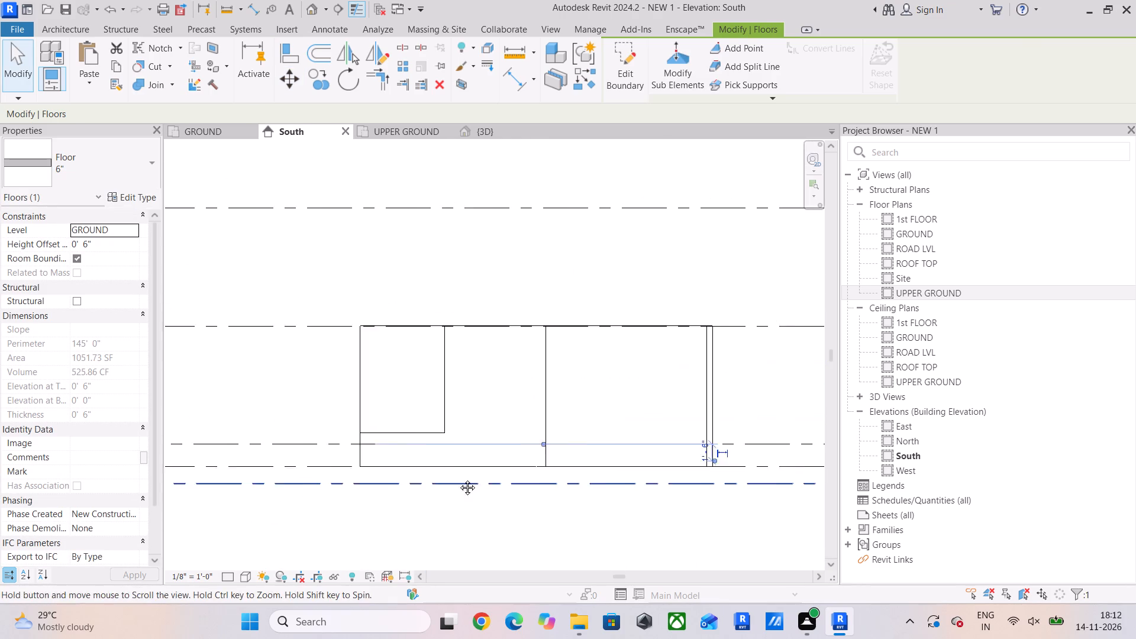
middle_drag(459, 479, 413, 479)
scroll(643, 450, up, 5)
scroll(628, 472, down, 5)
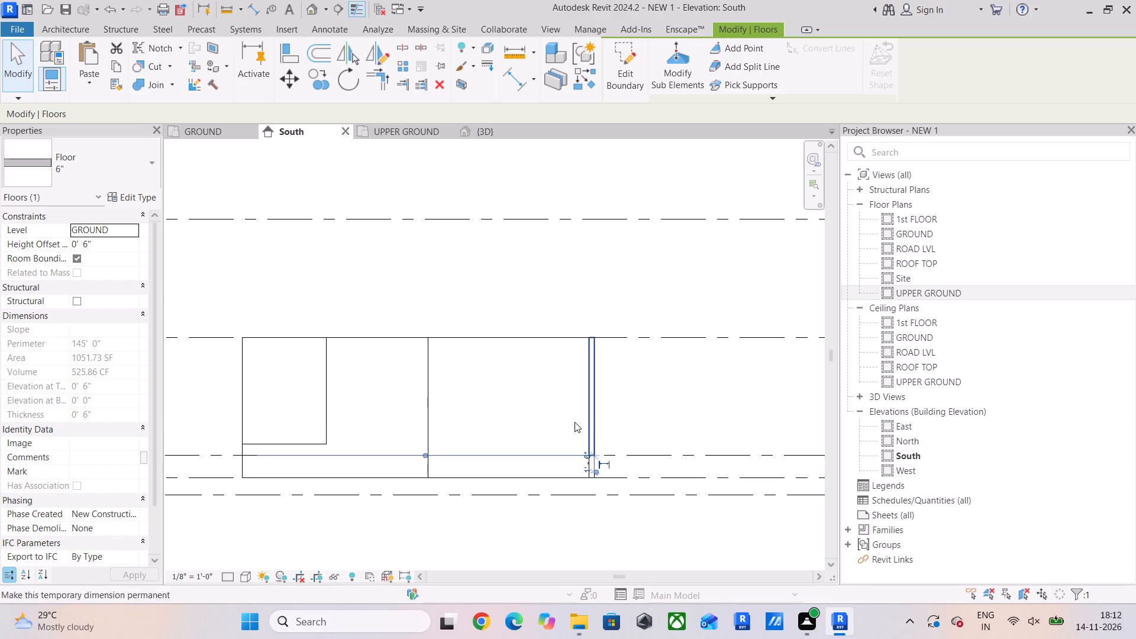
click(488, 137)
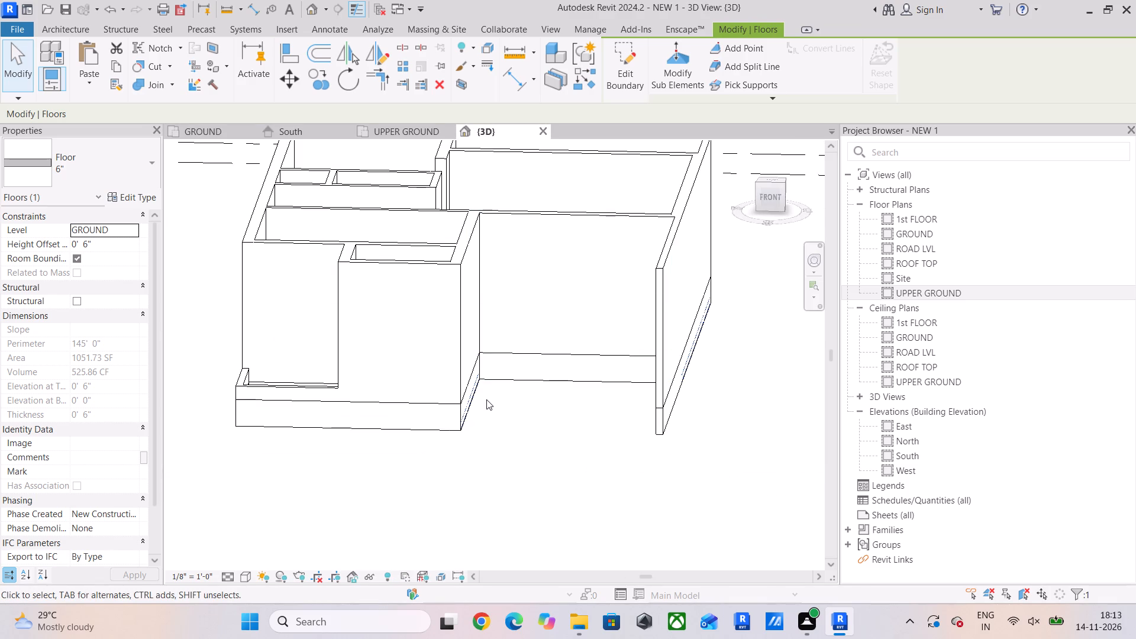
click(398, 129)
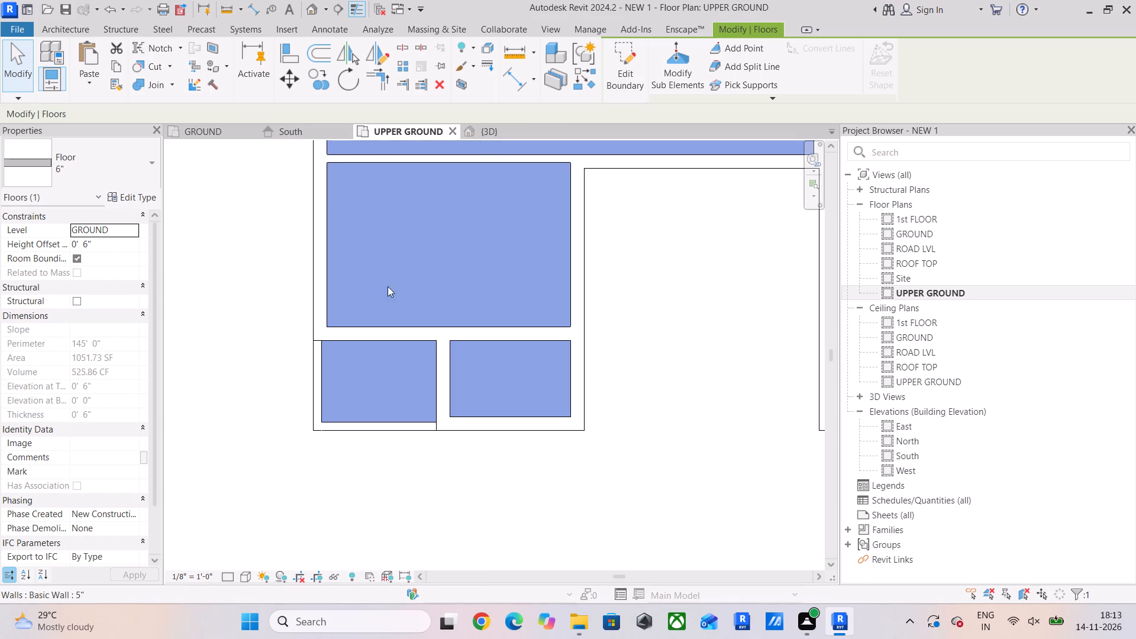
click(293, 130)
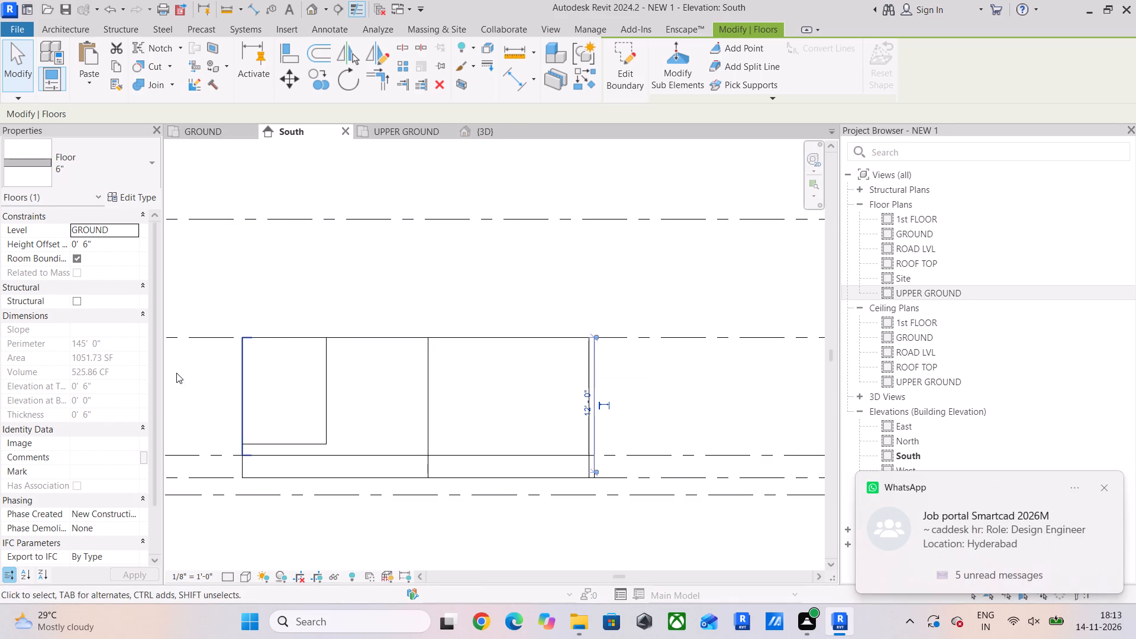
Set the floor slab's height offset to 0 and its level to UPPER GROUND.
click(119, 237)
click(117, 241)
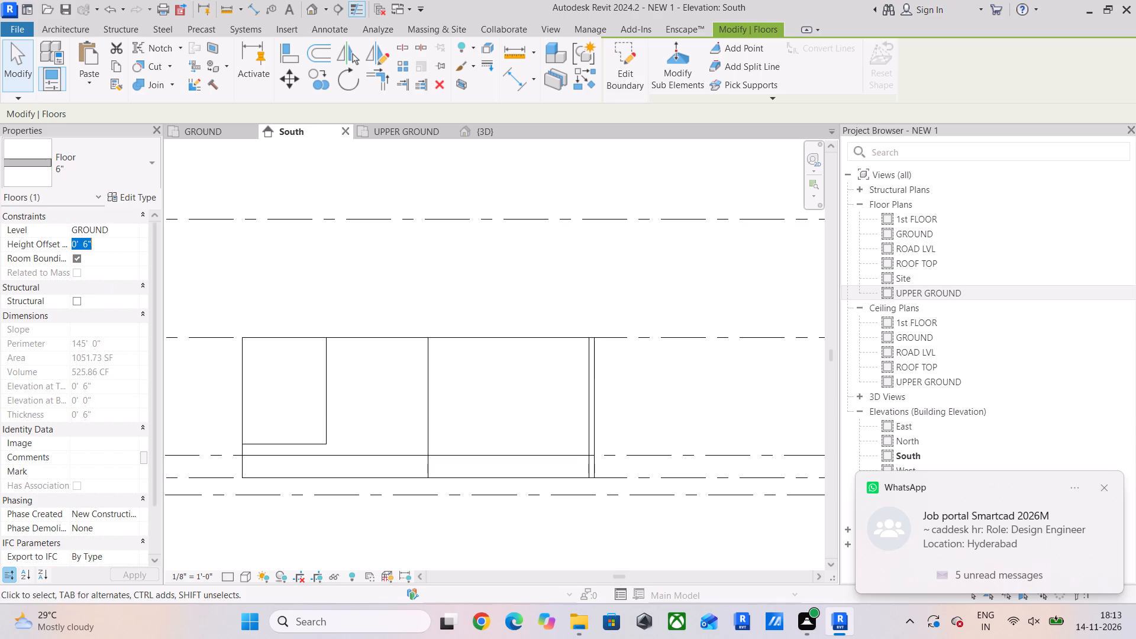
key(0)
key(Return)
click(132, 225)
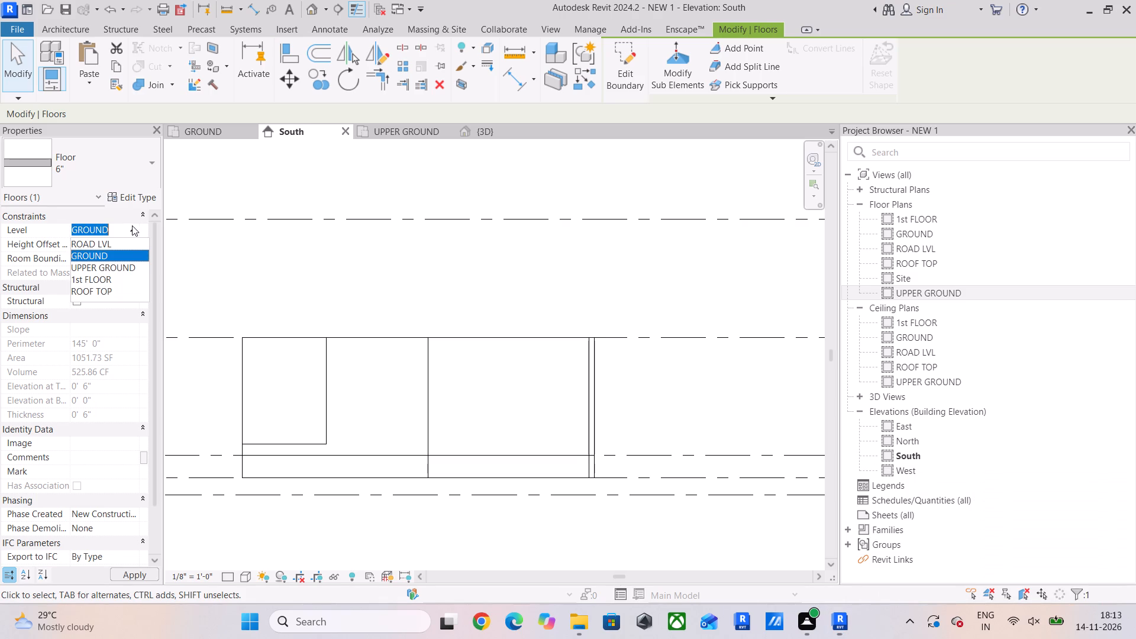
click(116, 270)
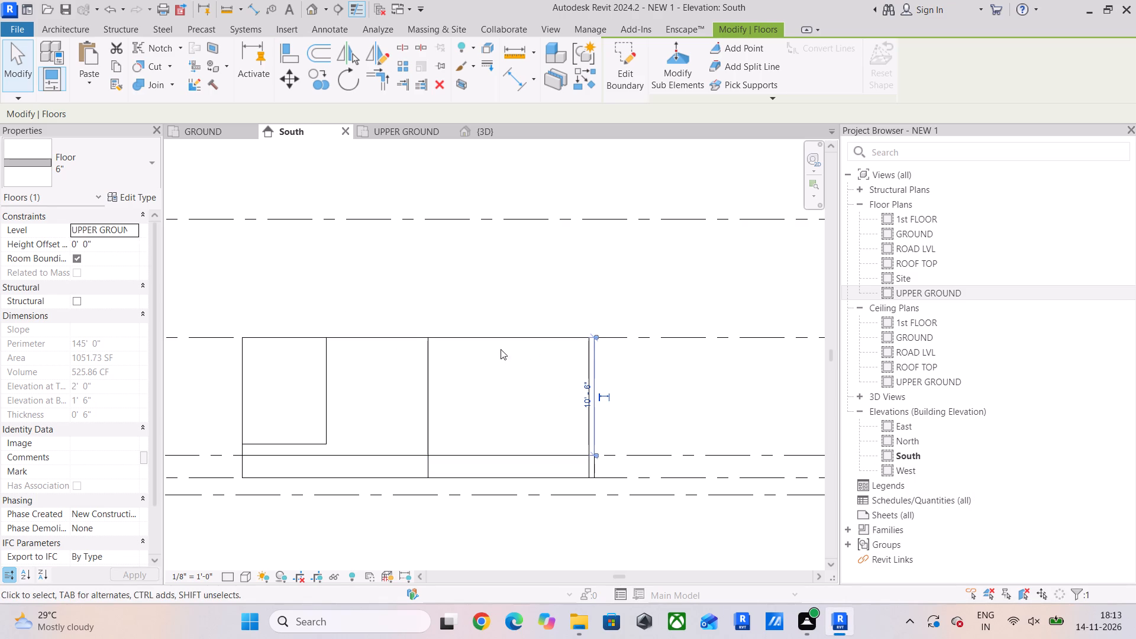
Examine the slab and the surrounding base walls in the 3D view, including from the front.
click(490, 134)
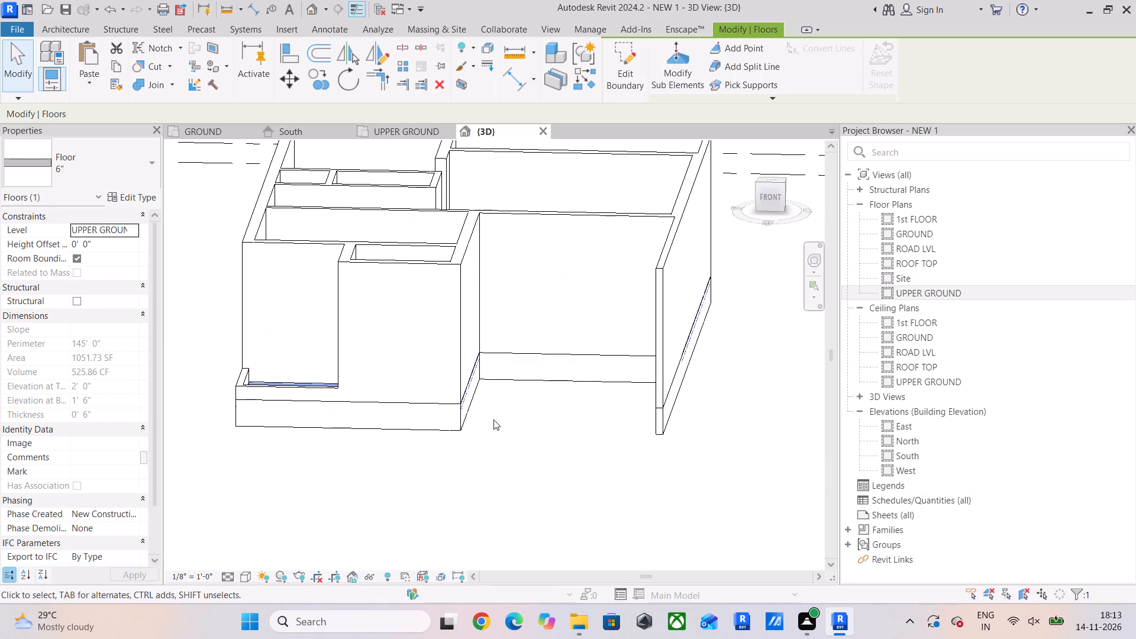
scroll(502, 414, up, 6)
click(502, 414)
scroll(489, 405, down, 3)
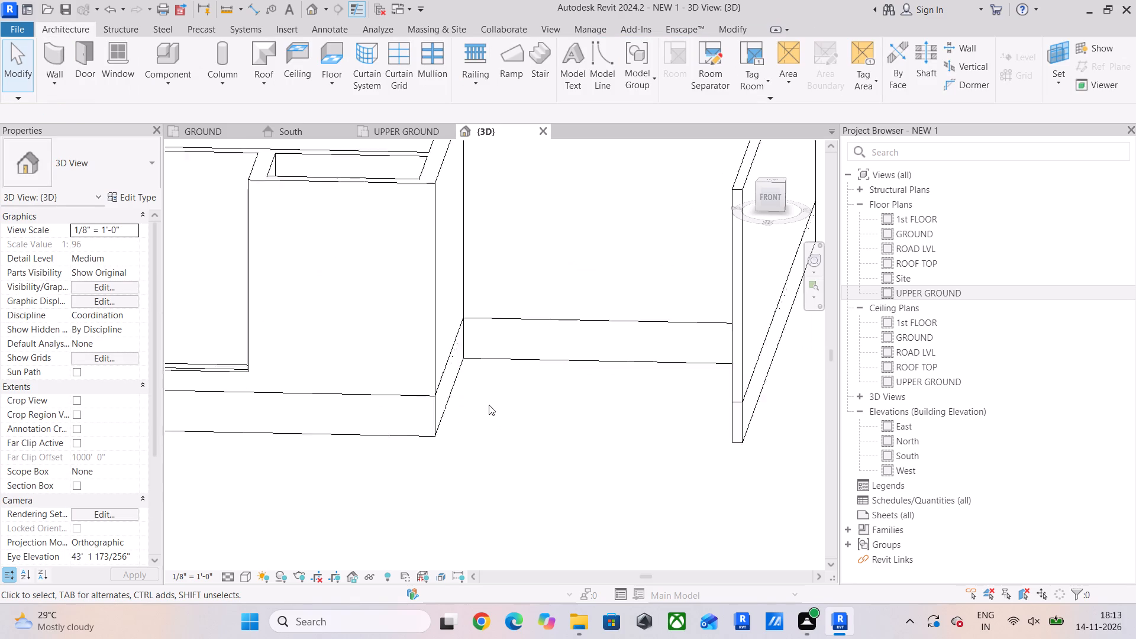
scroll(489, 405, down, 2)
click(457, 386)
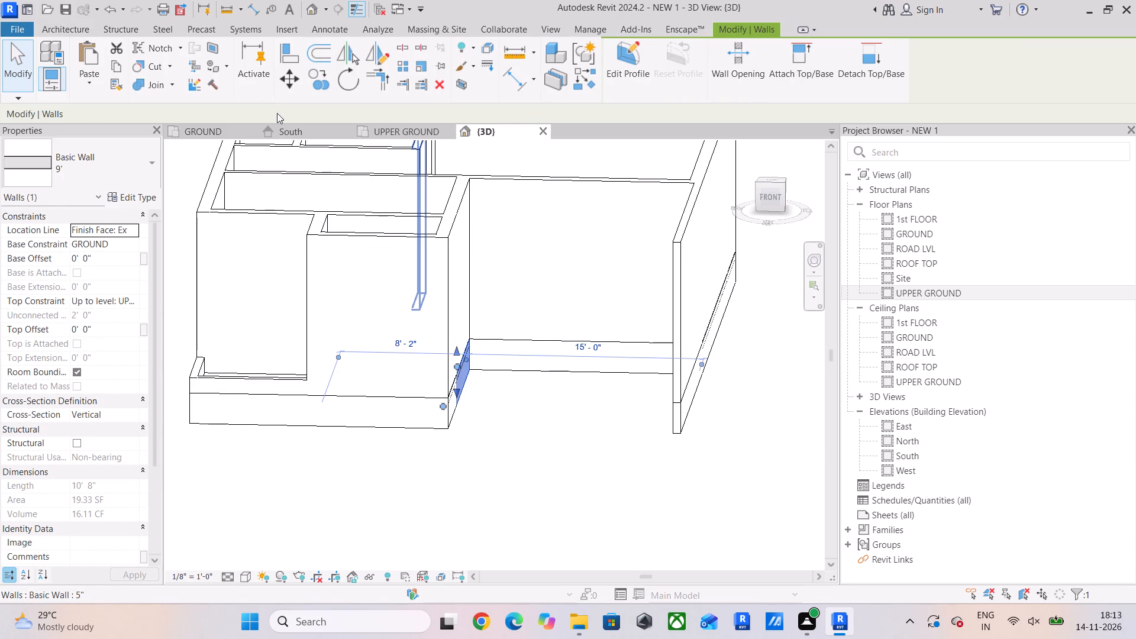
scroll(470, 409, up, 6)
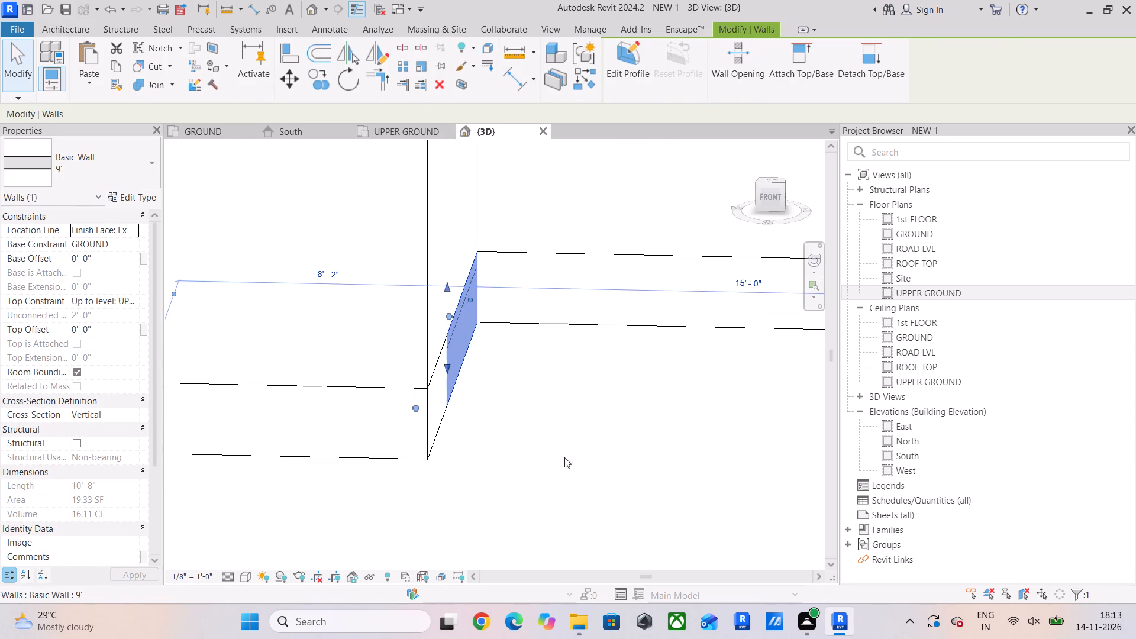
click(573, 450)
scroll(422, 419, down, 6)
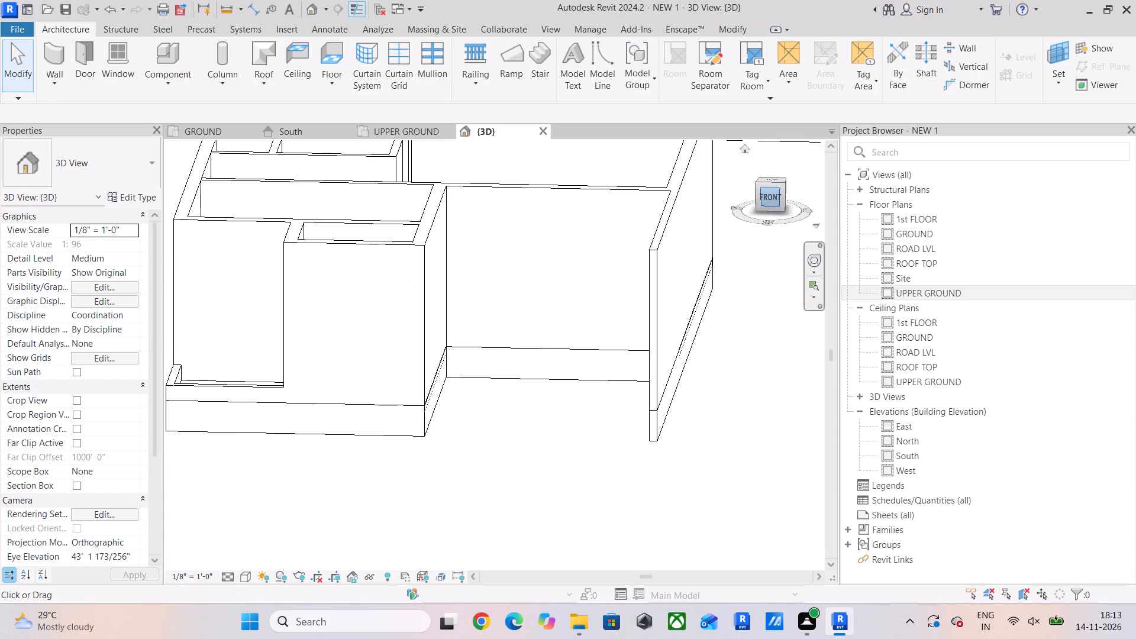
click(777, 192)
scroll(546, 231, up, 6)
scroll(443, 364, up, 6)
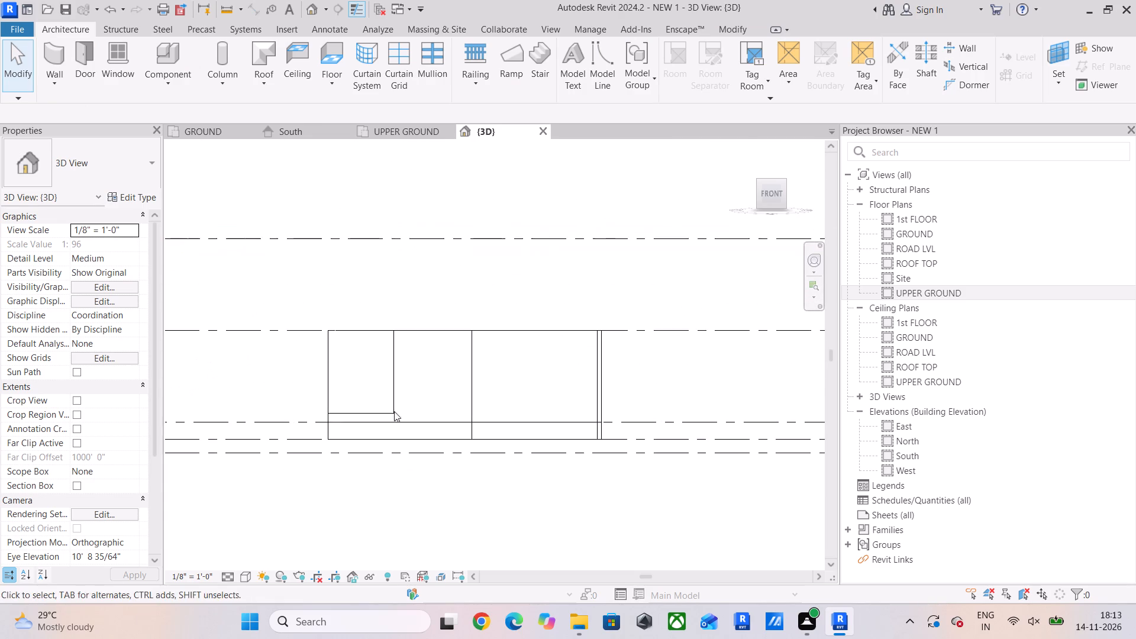
scroll(369, 433, up, 7)
scroll(369, 433, down, 10)
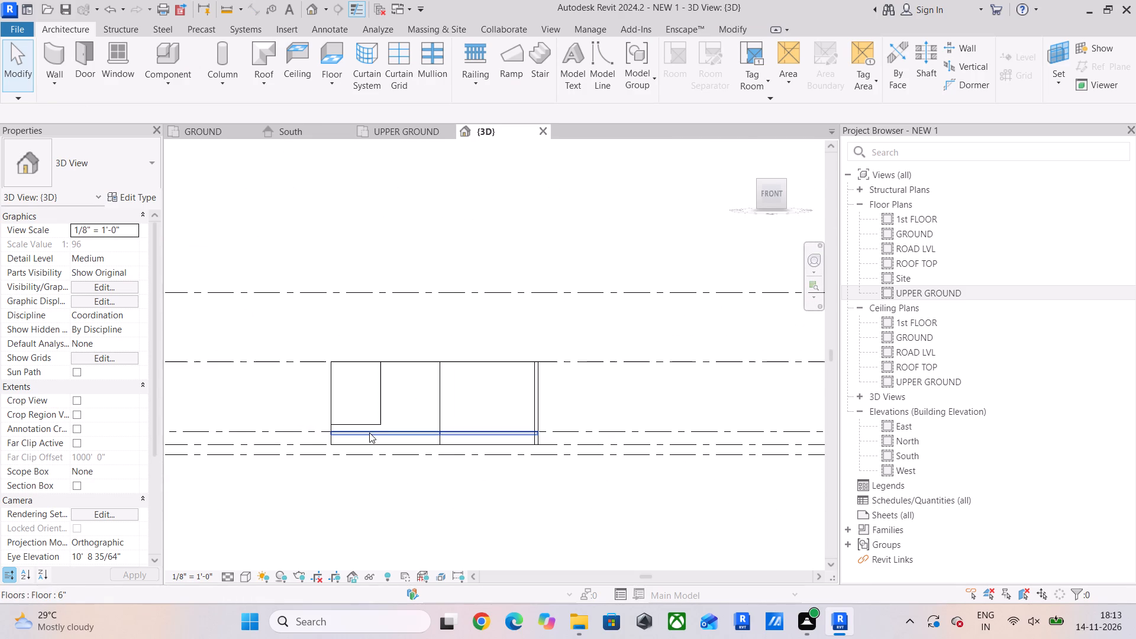
scroll(399, 429, up, 6)
Start a new floor in the GROUND plan using the 6" floor type.
click(205, 124)
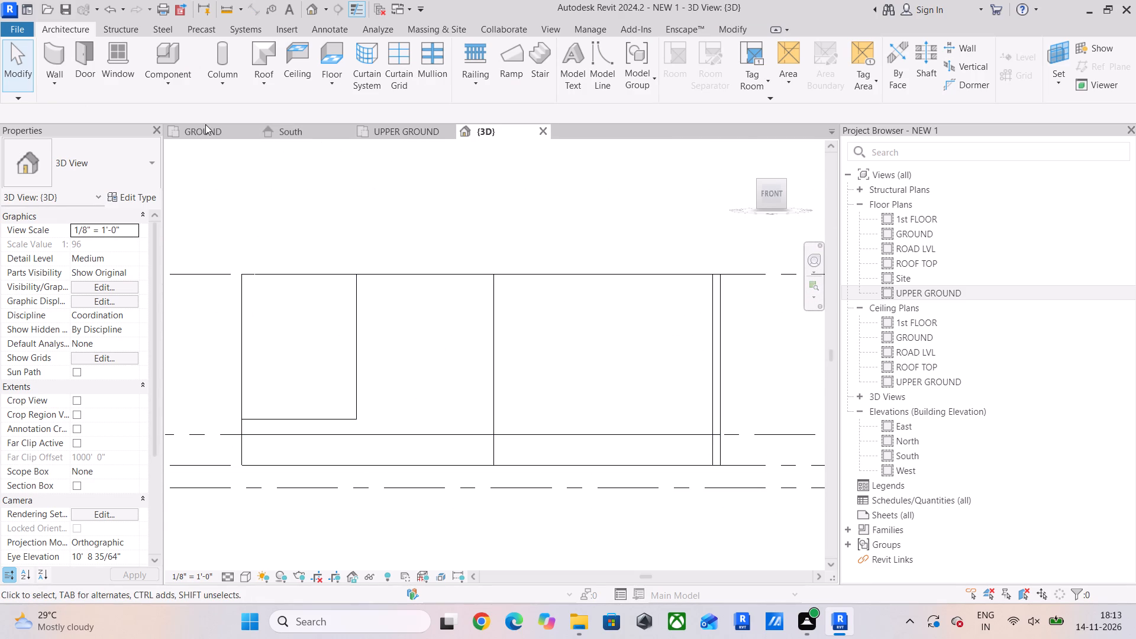
click(208, 133)
scroll(519, 340, down, 1)
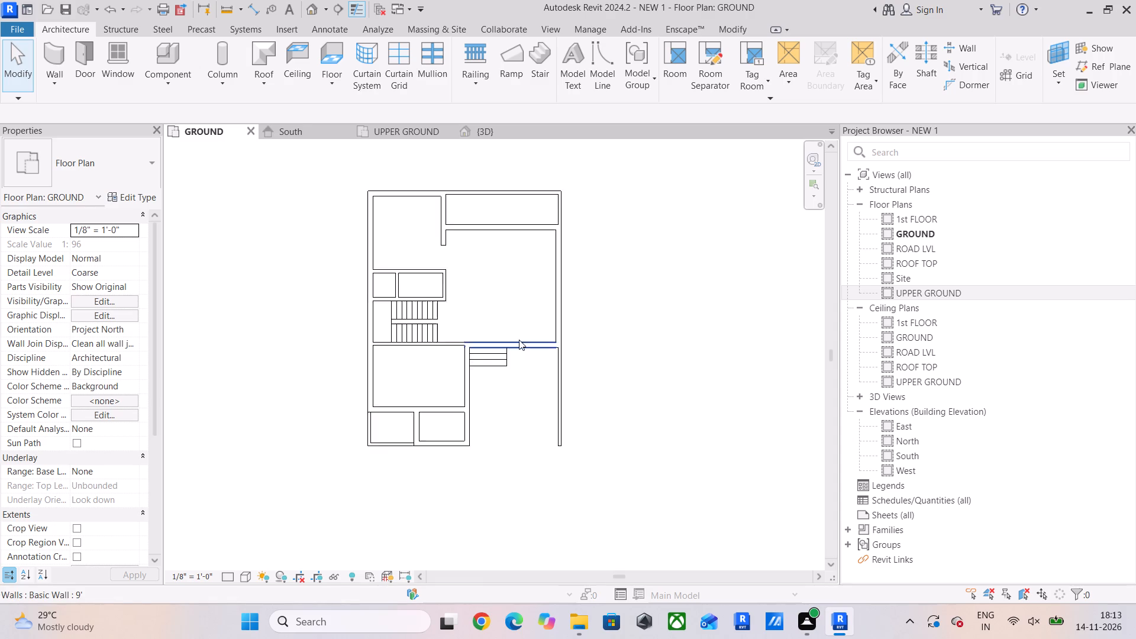
scroll(519, 340, down, 2)
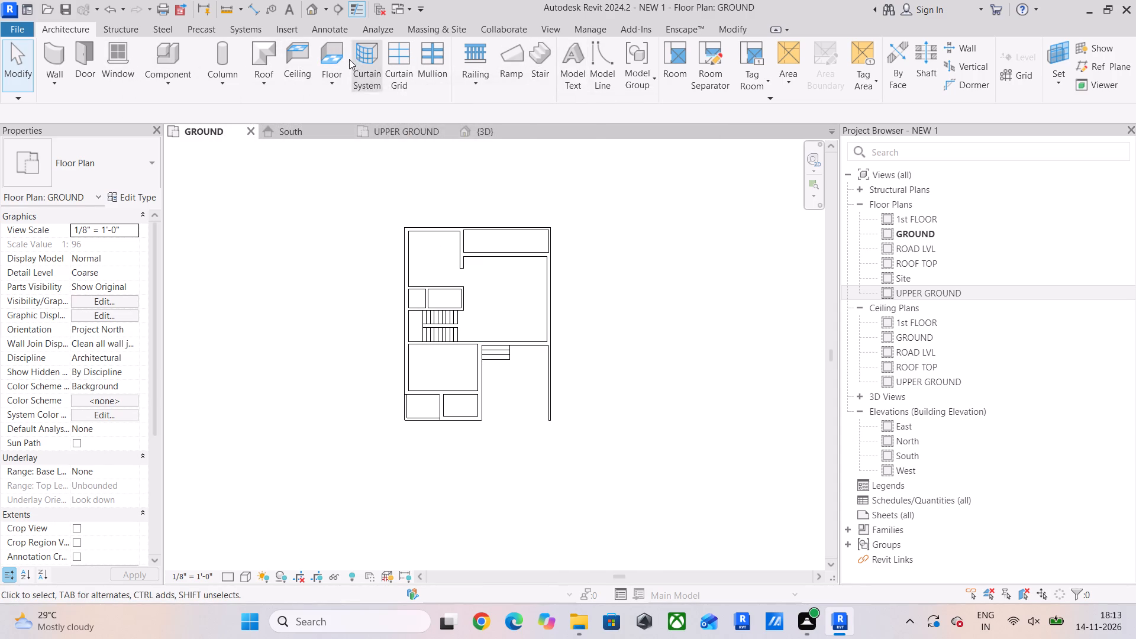
click(333, 59)
click(119, 170)
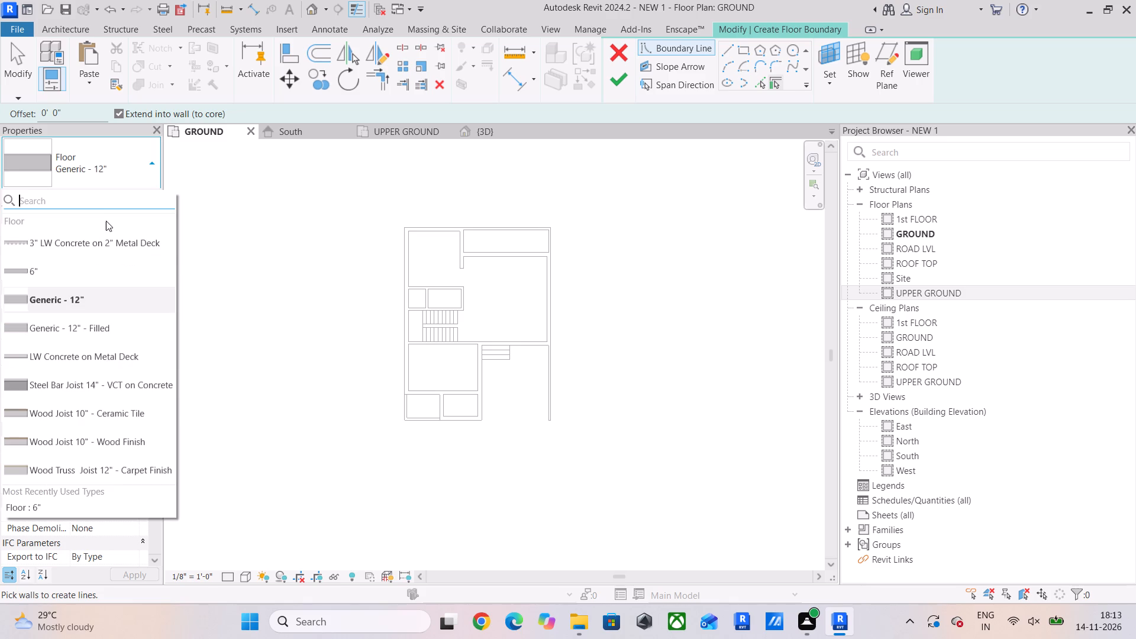
scroll(89, 243, up, 4)
click(64, 282)
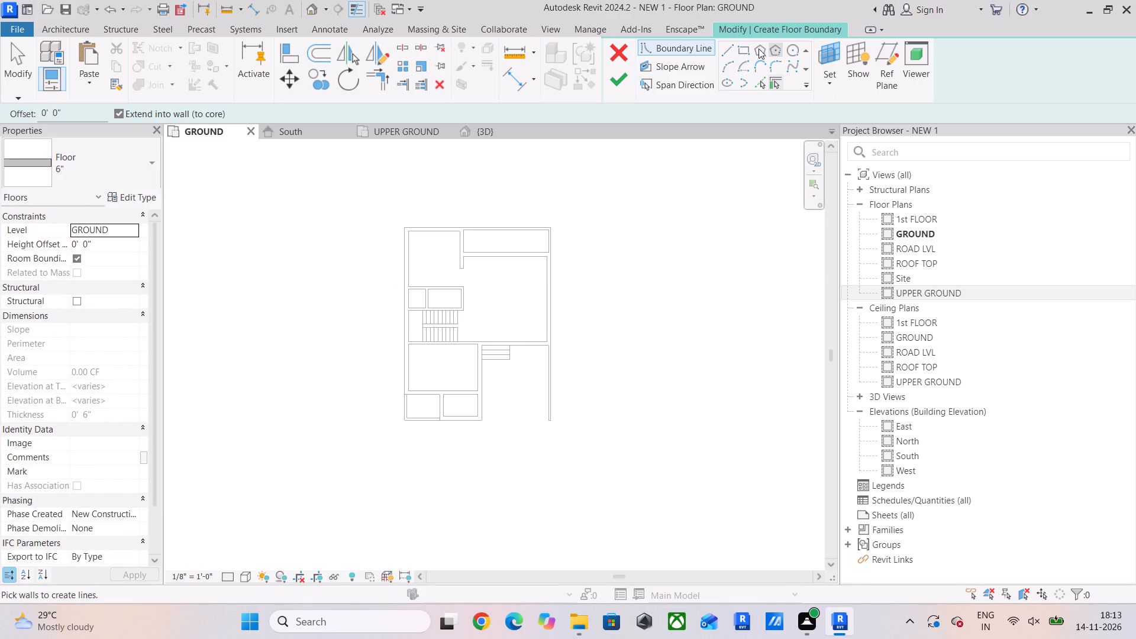
Sketch the GROUND slab as one rectangle spanning the building's outer wall corners, offset 1/2" inward, and finish the floor.
click(752, 49)
click(742, 51)
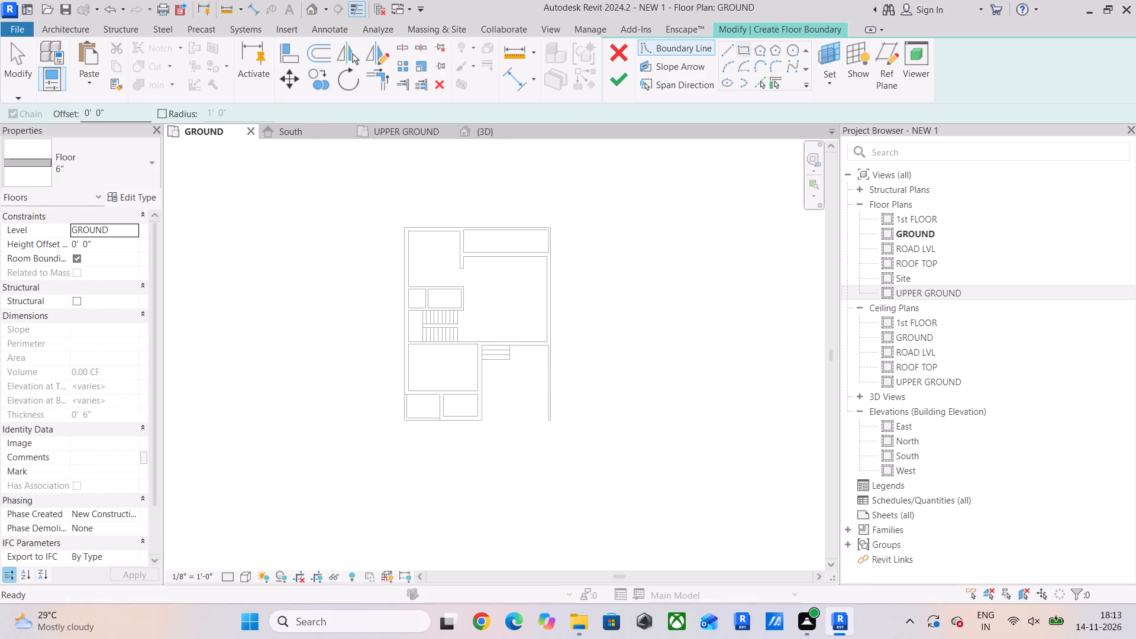
drag(113, 112, 66, 120)
text(.5")
key(Return)
scroll(375, 240, up, 6)
scroll(449, 234, up, 3)
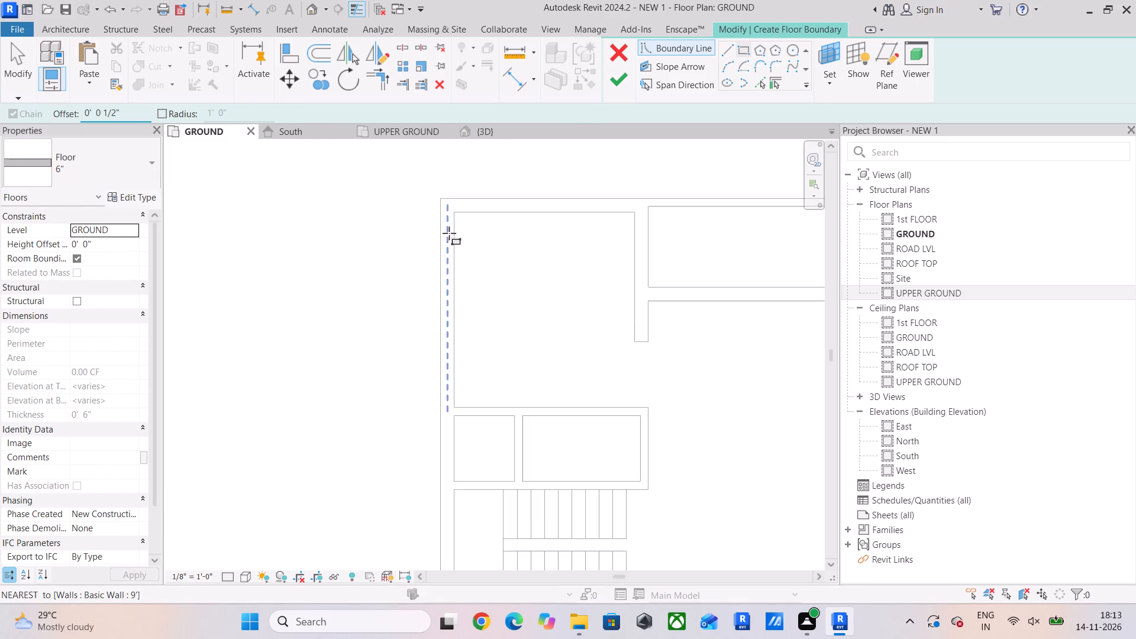
scroll(449, 233, up, 2)
click(438, 186)
scroll(616, 284, down, 6)
key(space)
scroll(662, 342, down, 3)
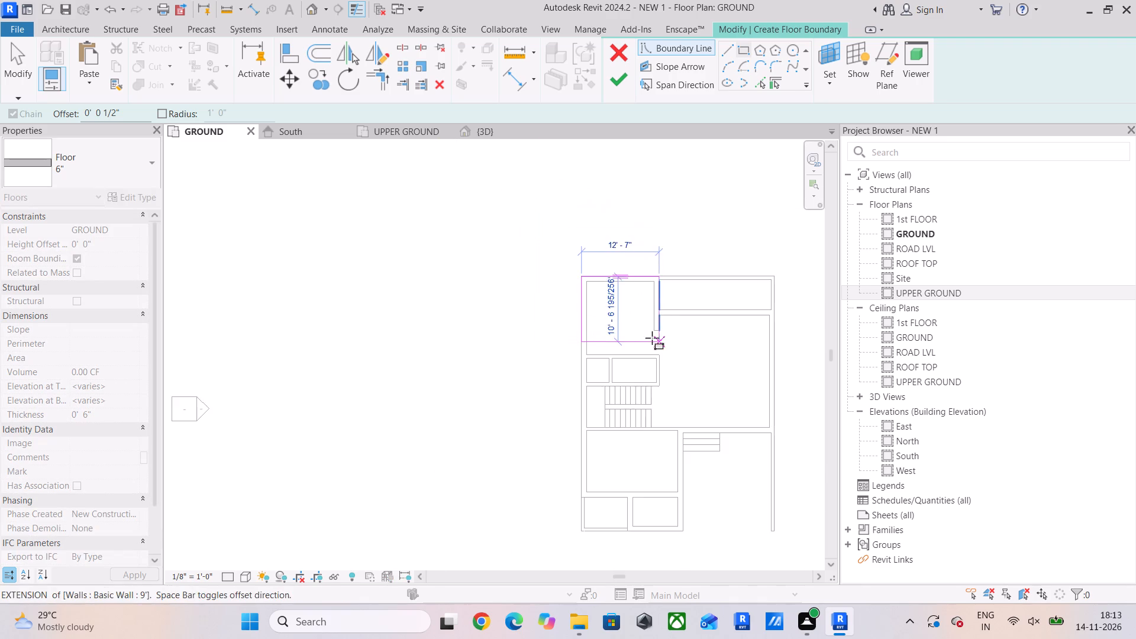
middle_drag(591, 312, 288, 188)
scroll(478, 354, up, 7)
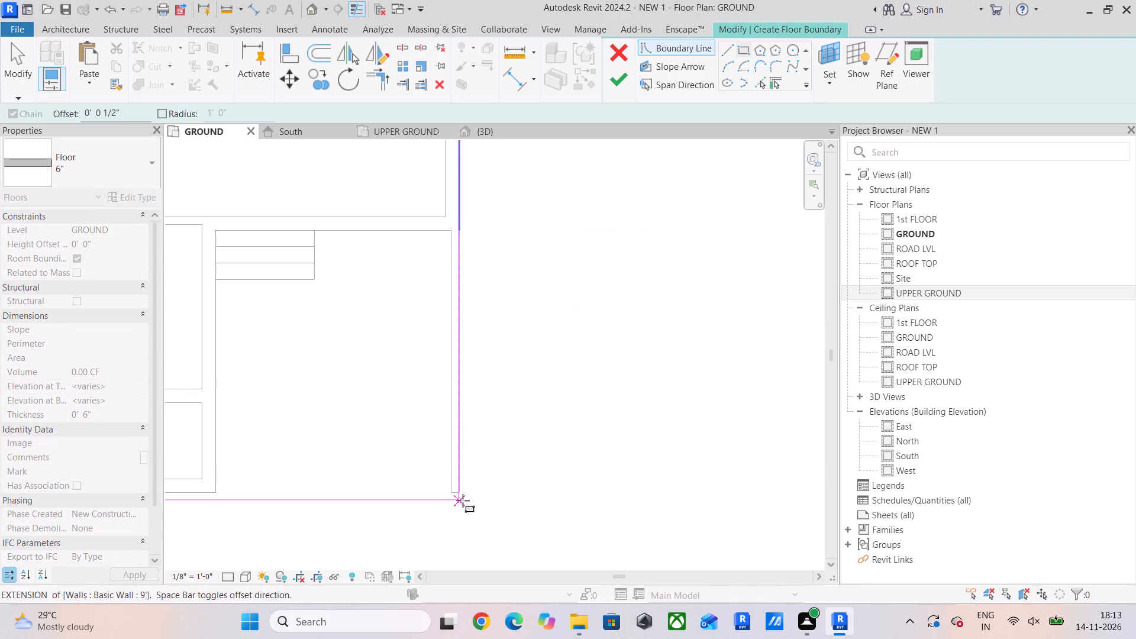
click(464, 496)
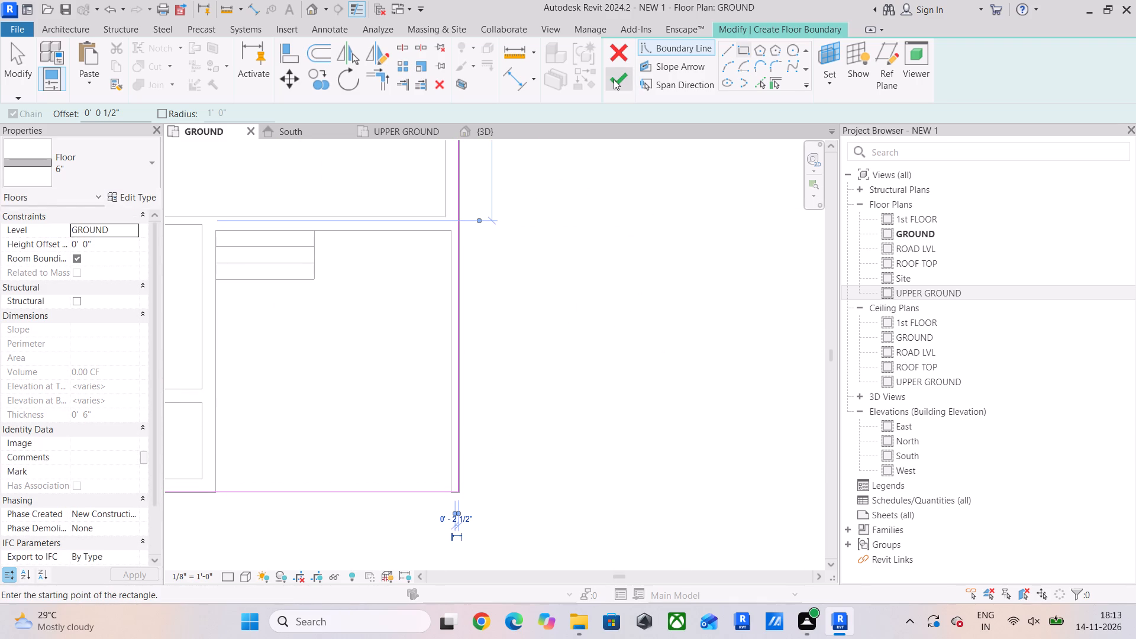
click(614, 79)
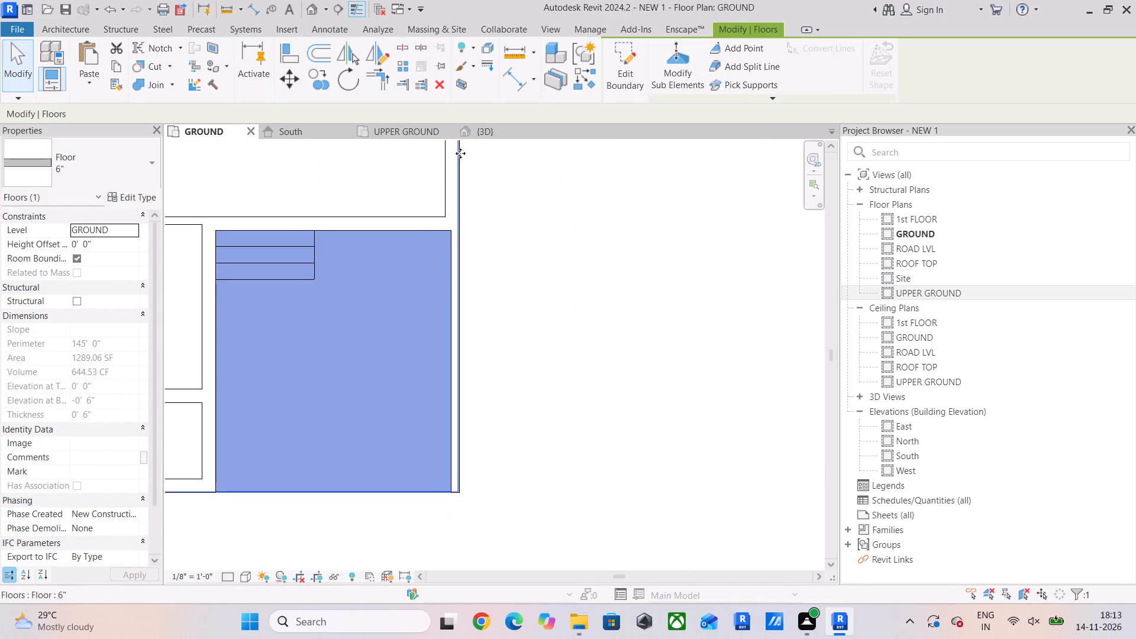
Examine the GROUND slab's position beneath the walls in the front-facing 3D view.
click(494, 133)
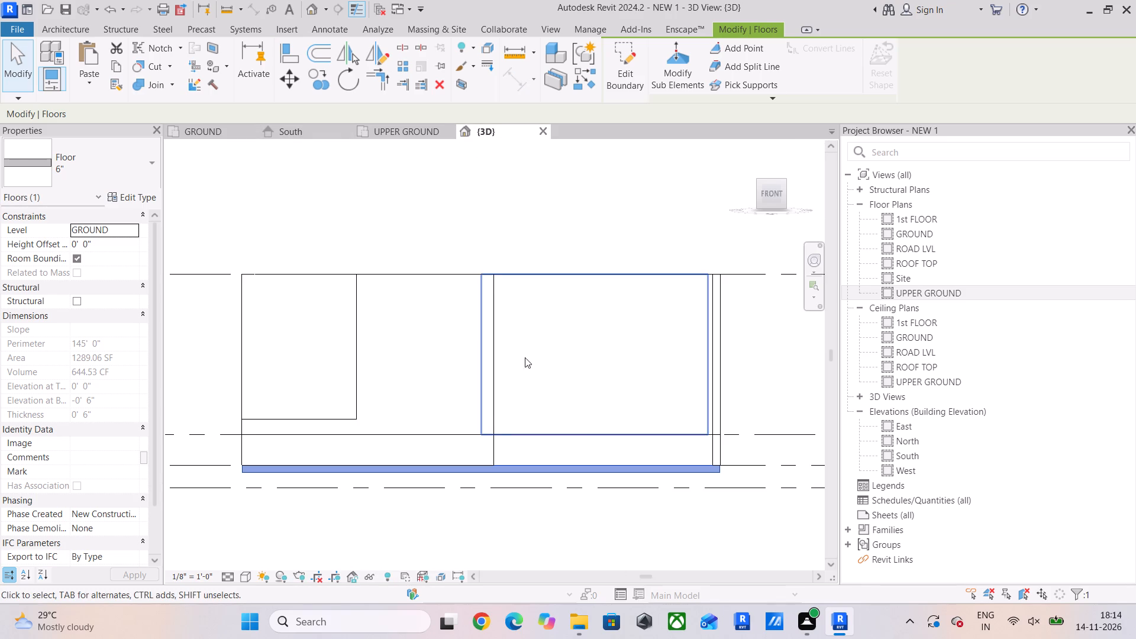
scroll(386, 414, down, 3)
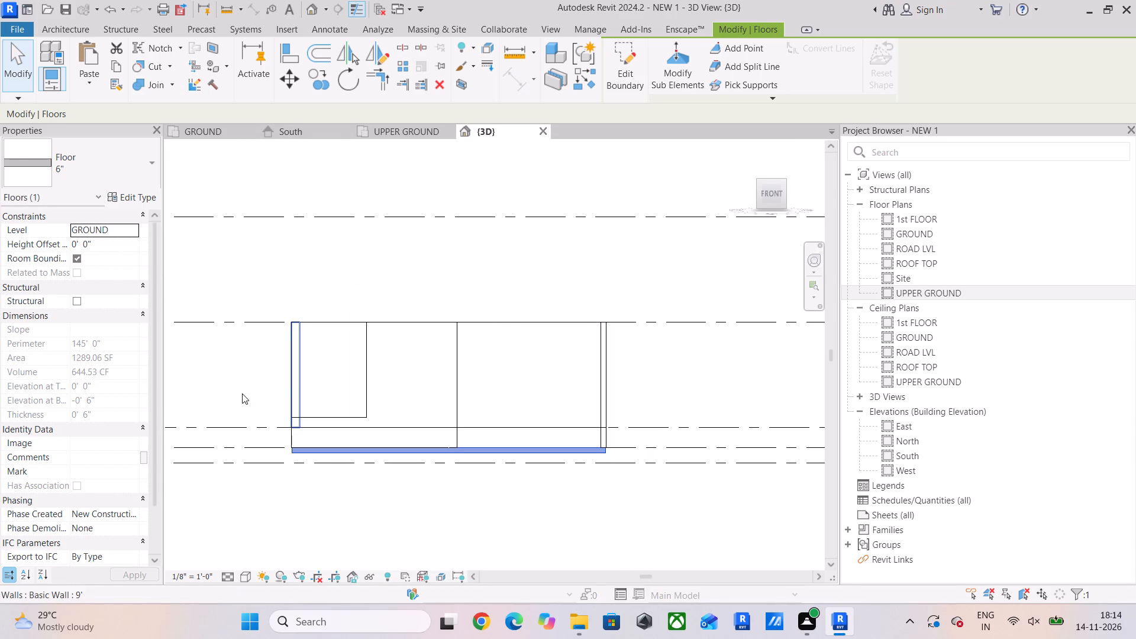
scroll(613, 470, up, 5)
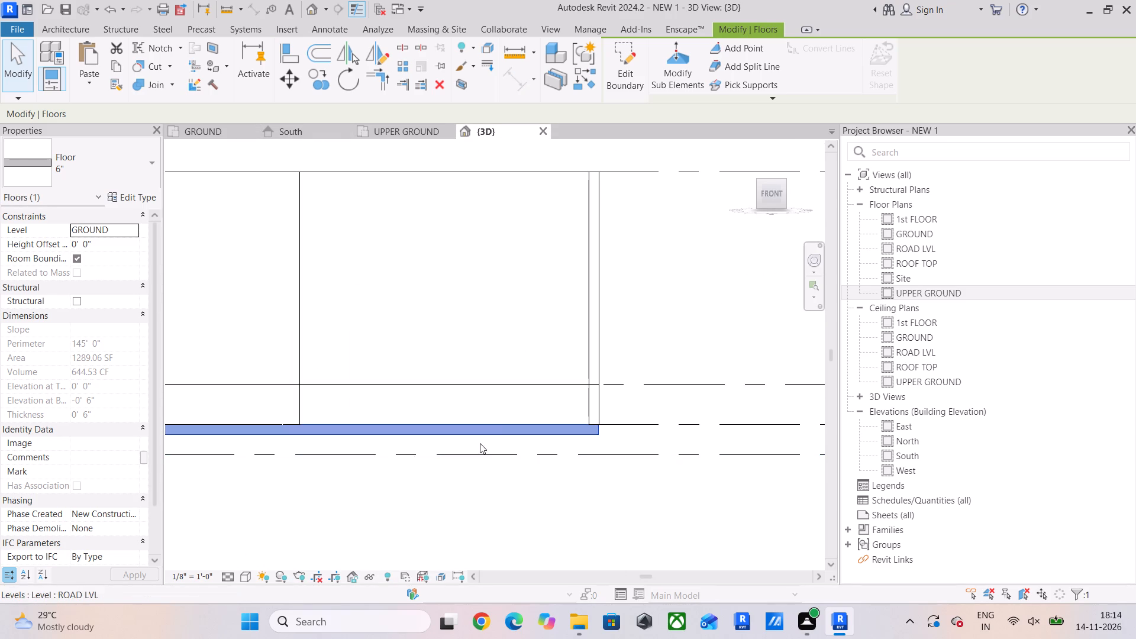
middle_drag(480, 443, 563, 477)
scroll(559, 477, down, 4)
middle_drag(559, 477, 630, 483)
scroll(450, 492, up, 2)
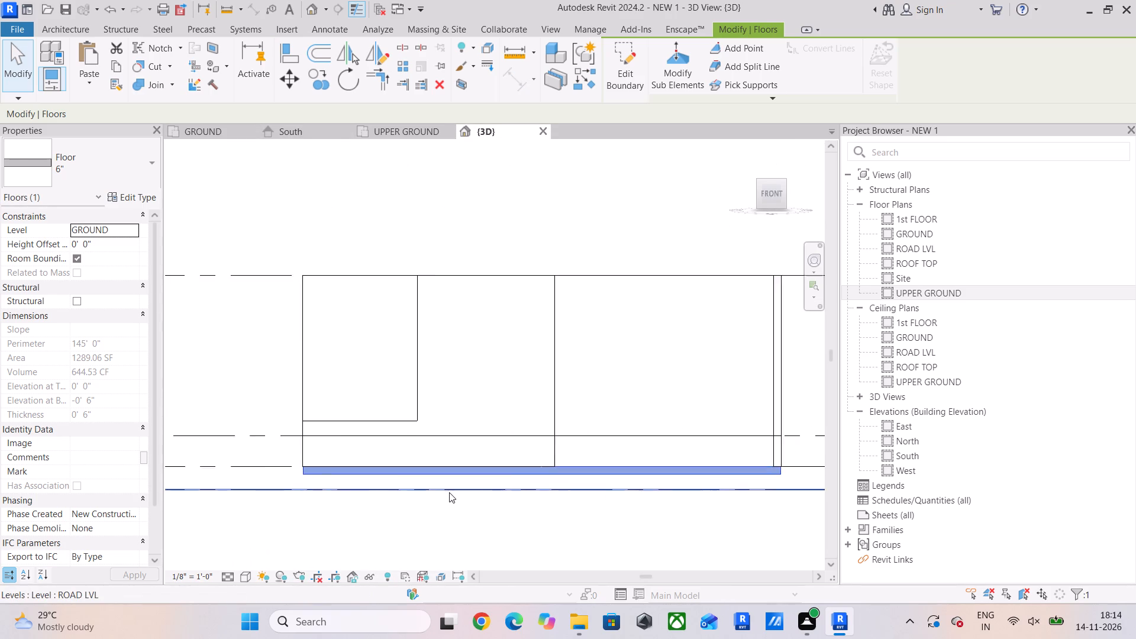
scroll(449, 492, up, 2)
scroll(449, 492, down, 4)
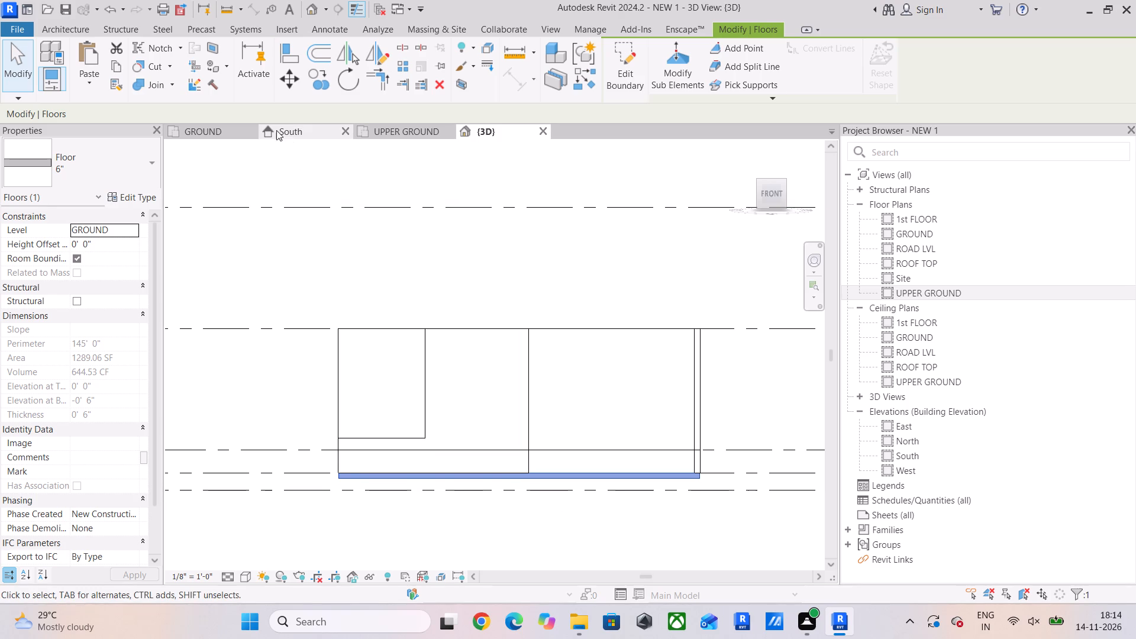
Create the lowest entrance step in the GROUND plan as a 6' by 3' floor of type 6" with a 6" height offset.
click(220, 128)
scroll(486, 331, down, 4)
middle_drag(533, 337, 585, 380)
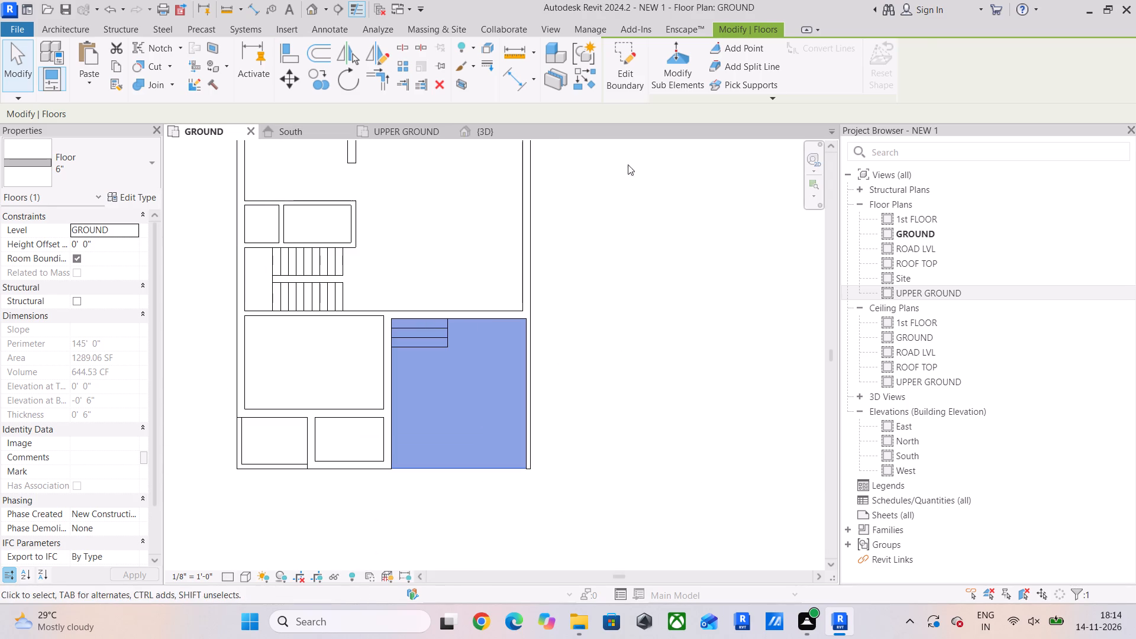
click(586, 81)
scroll(414, 367, up, 6)
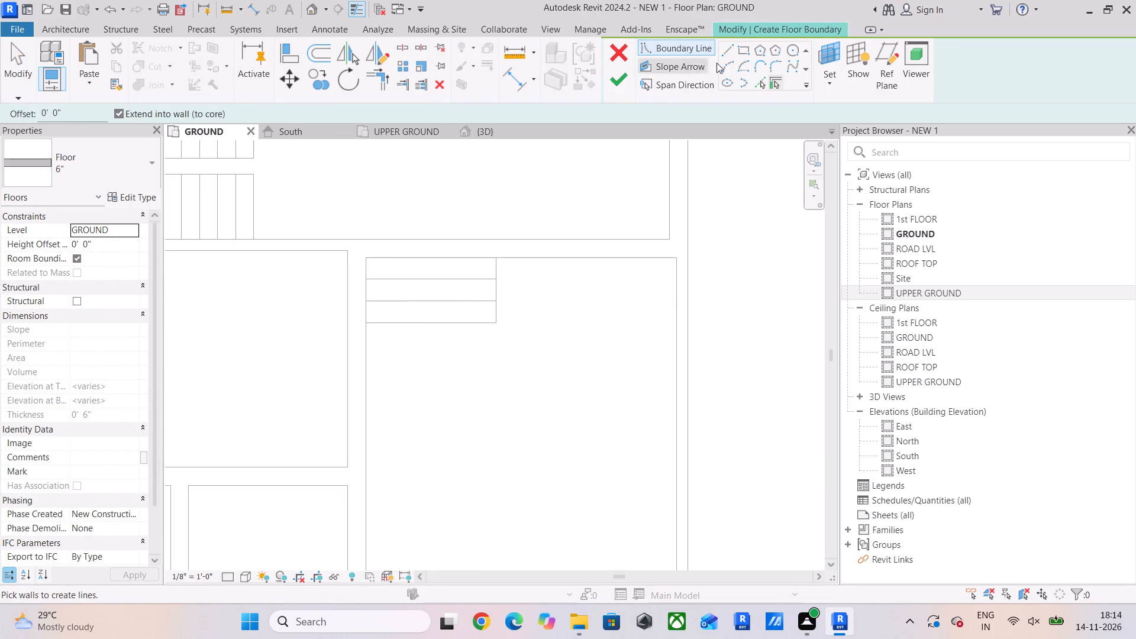
click(741, 47)
scroll(355, 257, up, 5)
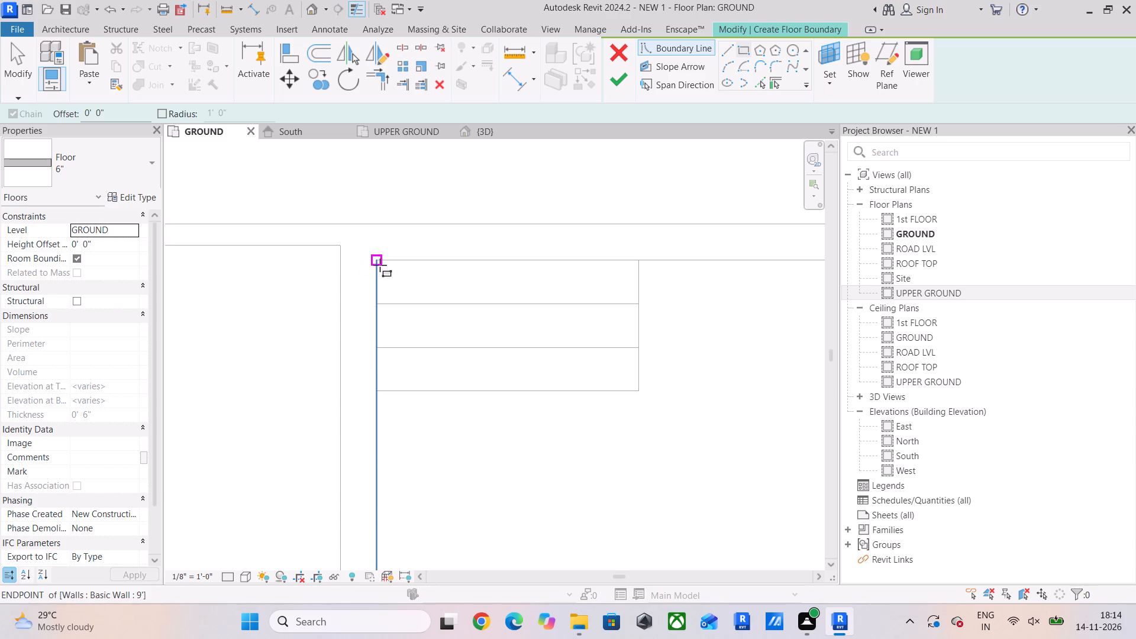
click(380, 265)
click(643, 385)
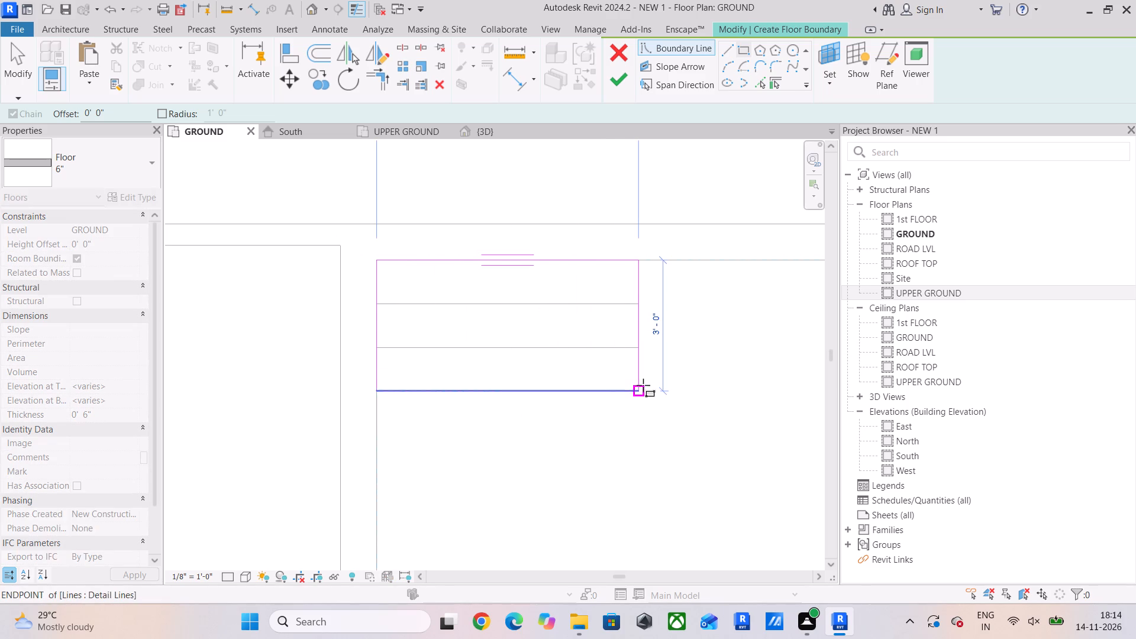
click(616, 72)
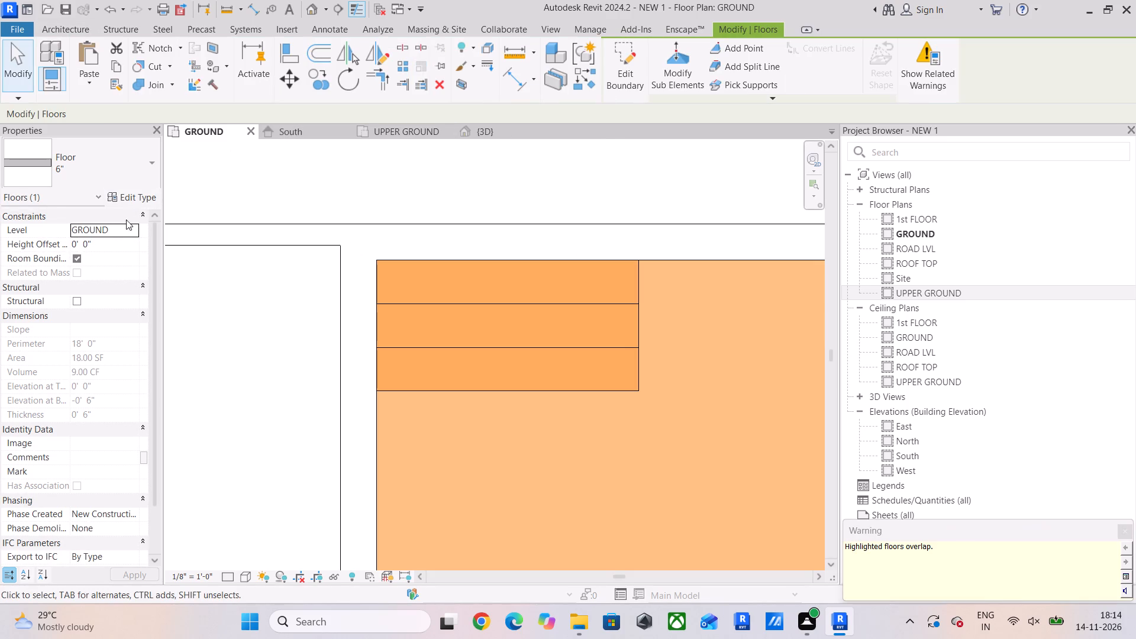
click(108, 250)
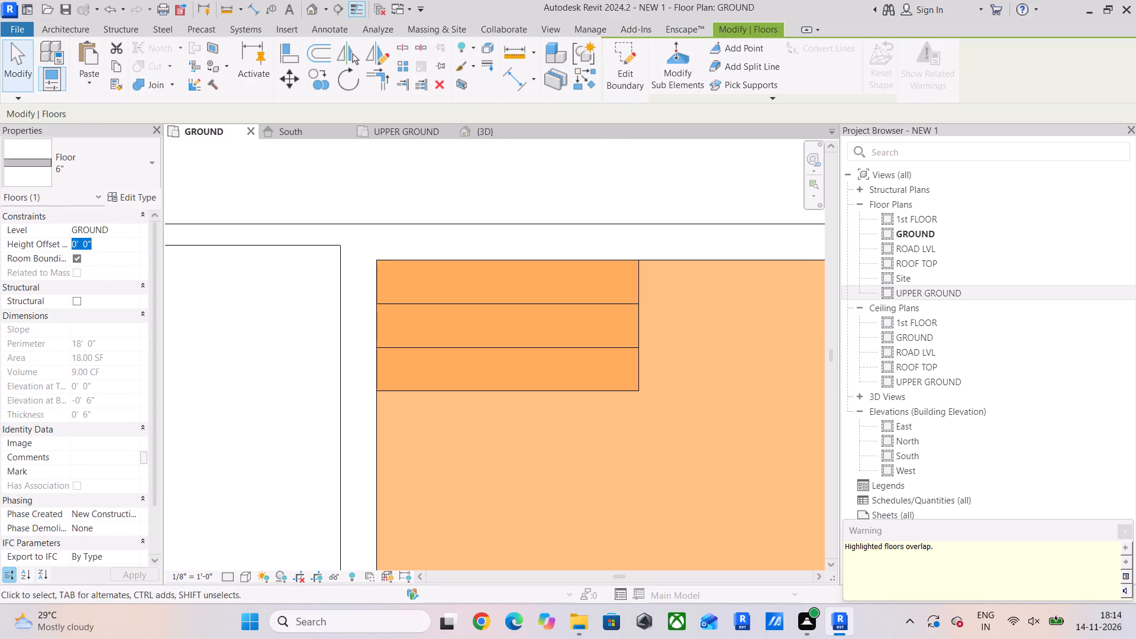
text(6")
key(Return)
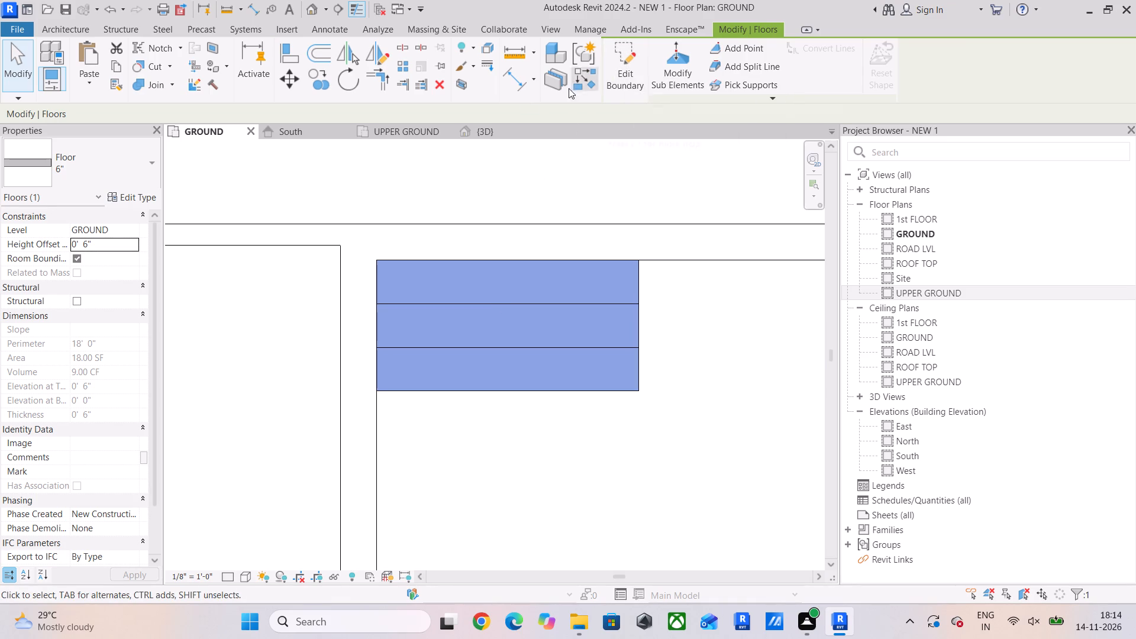
Create the middle entrance step as a 6' by 2' floor against the wall, with a height offset of 1'.
click(583, 84)
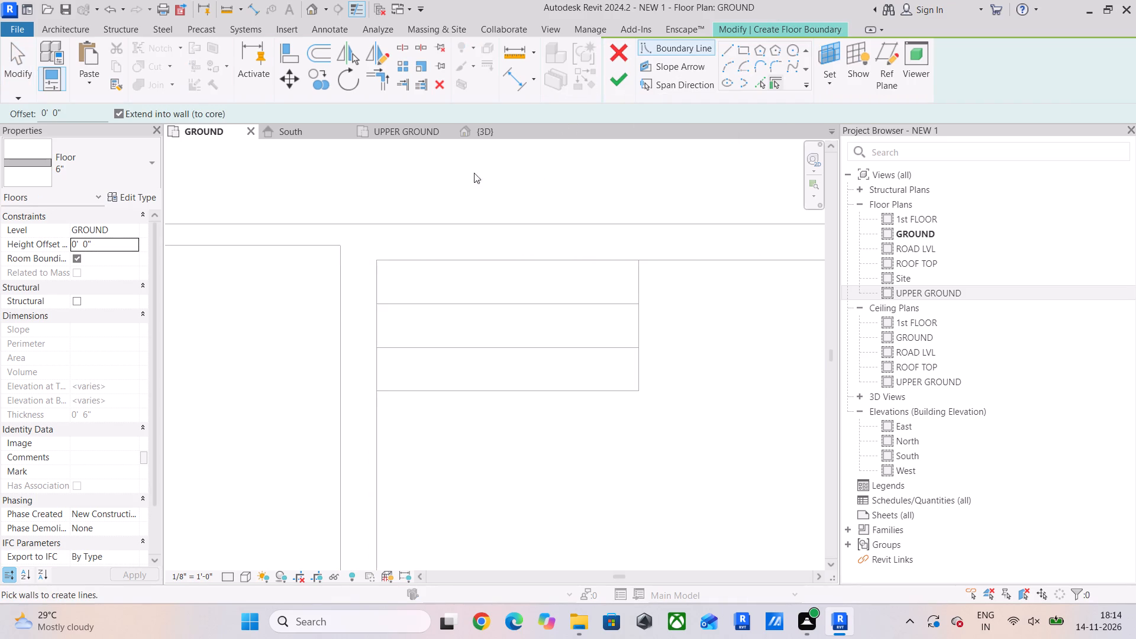
click(748, 49)
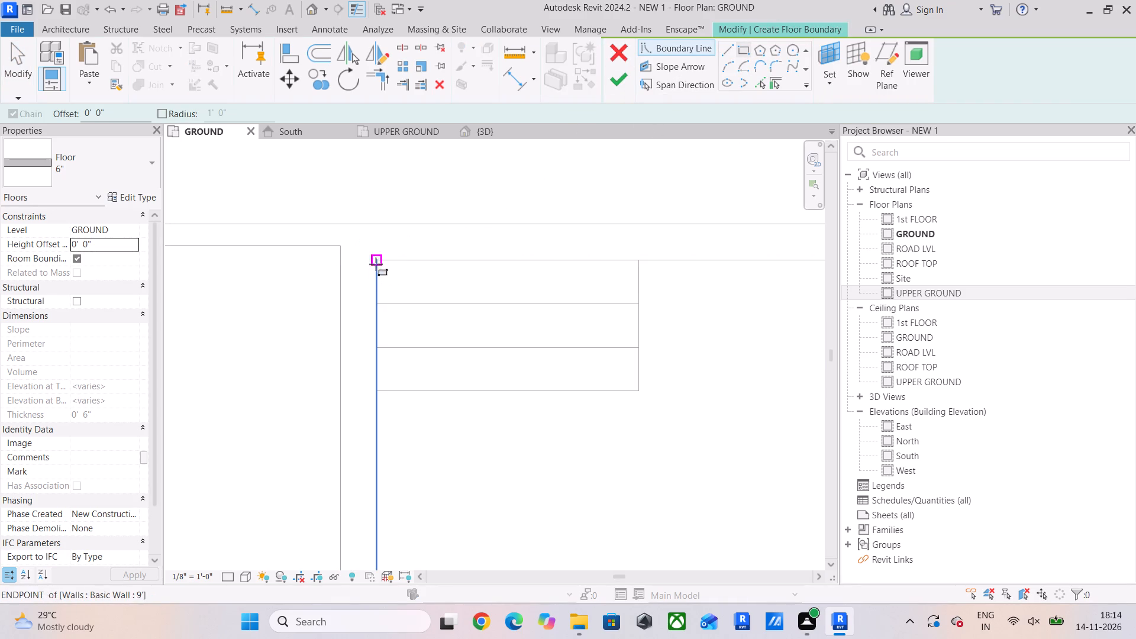
click(376, 264)
click(640, 350)
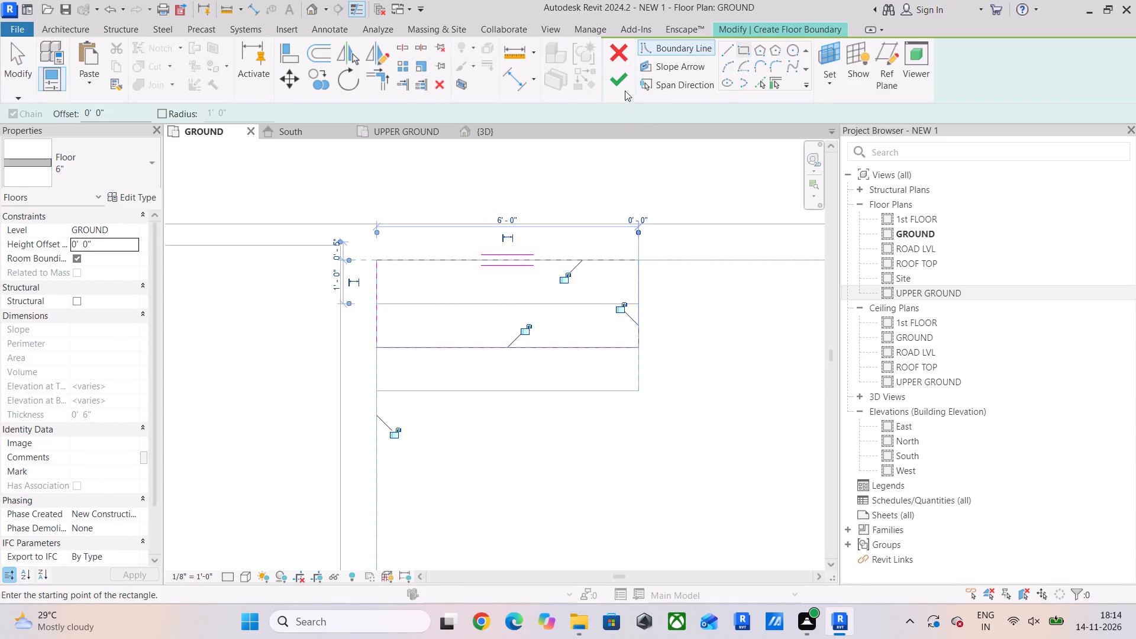
click(624, 84)
click(115, 240)
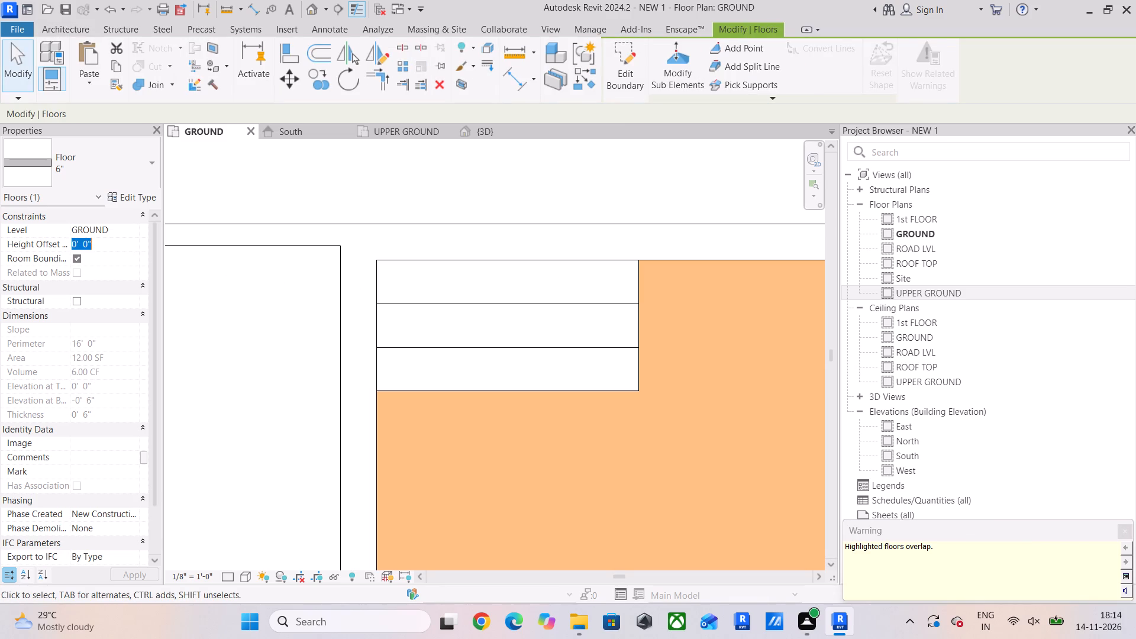
text(1')
key(Return)
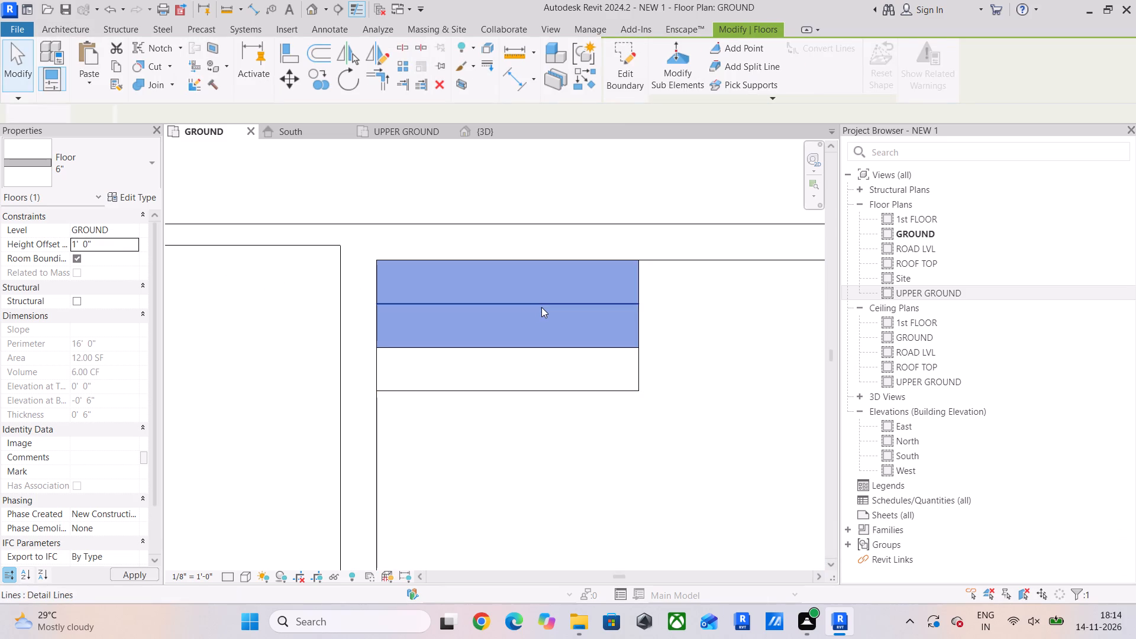
click(630, 66)
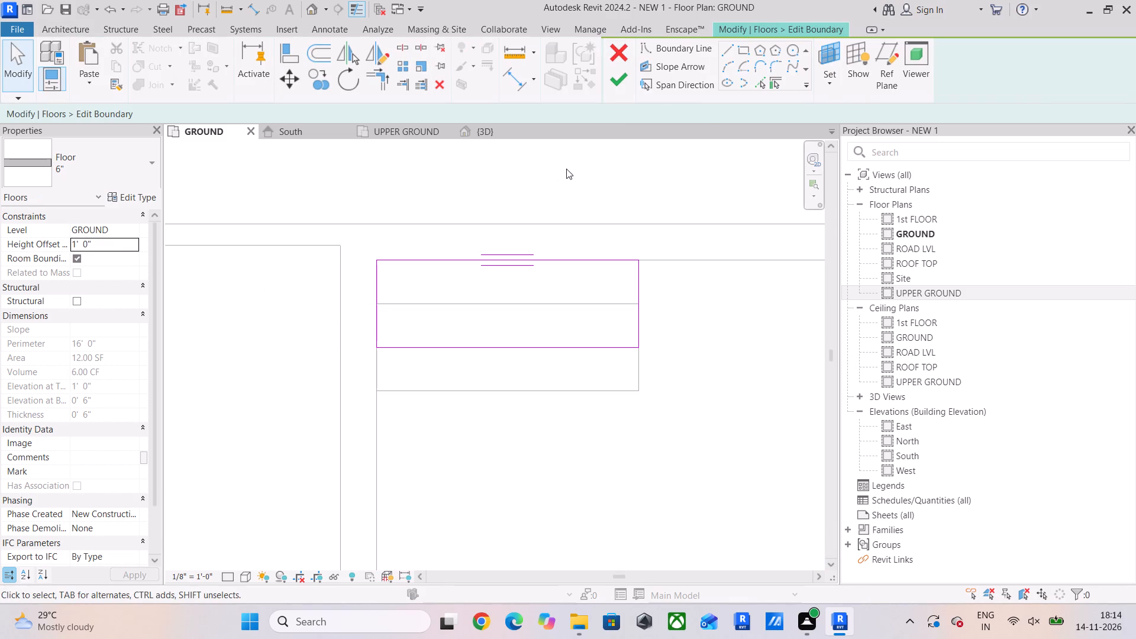
click(615, 75)
Create the top entrance step as a 6' by 1' floor against the wall, with a height offset of 1'6".
click(572, 78)
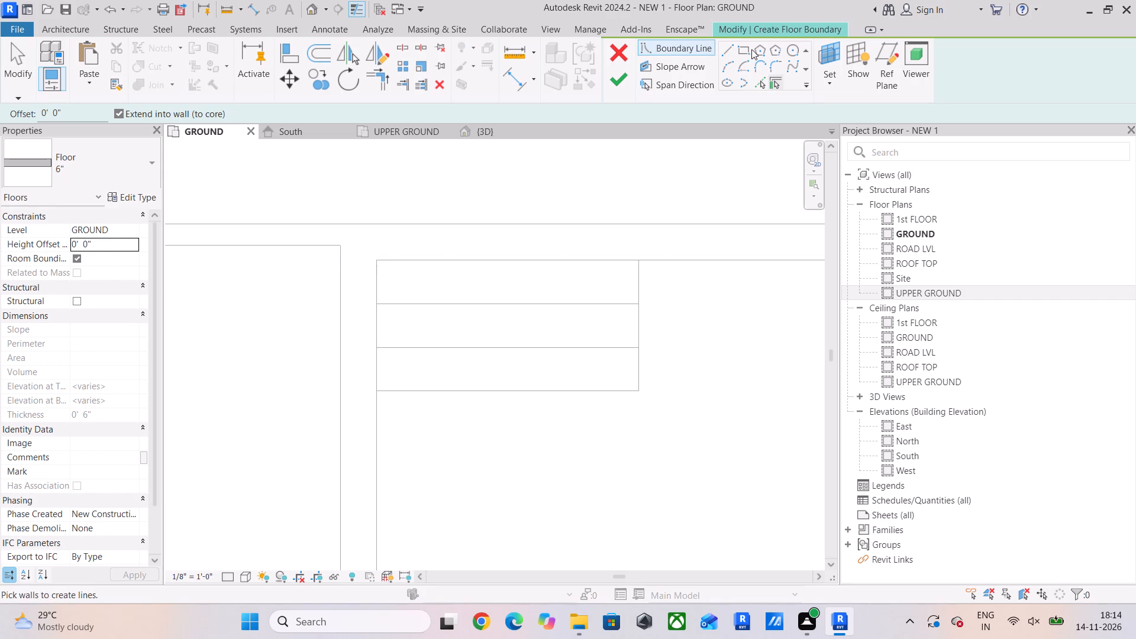
click(742, 49)
click(377, 260)
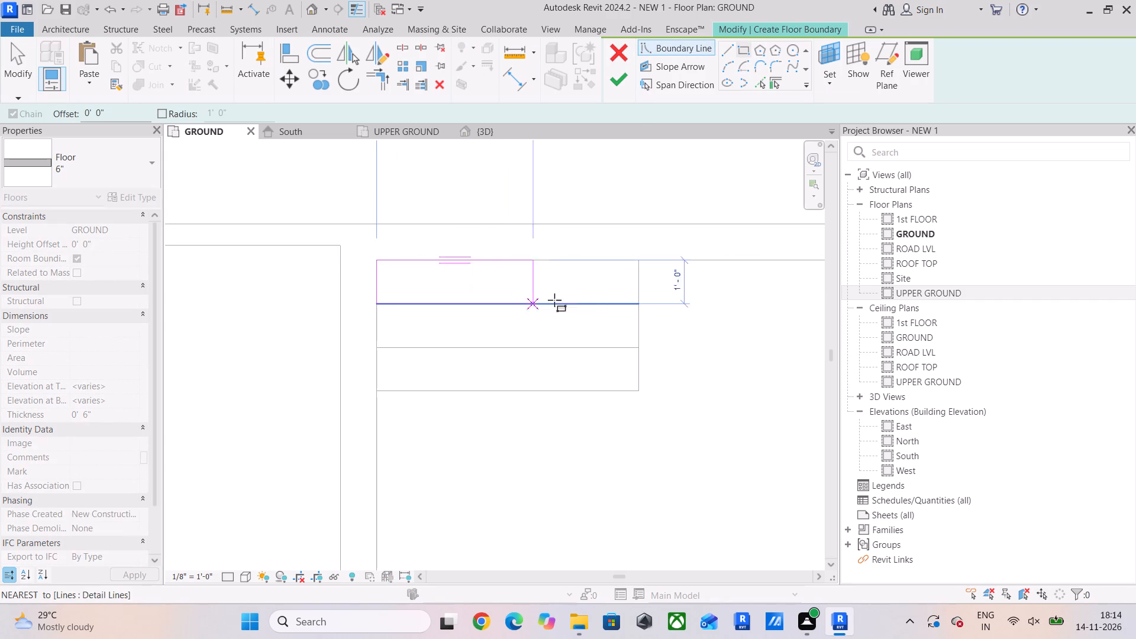
click(640, 304)
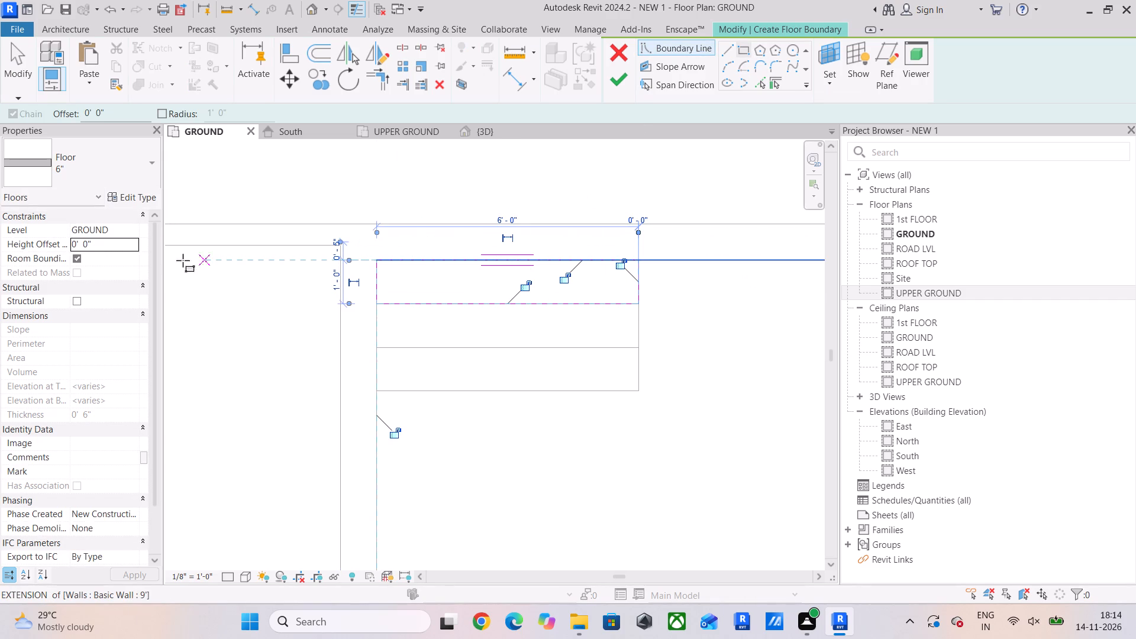
click(108, 248)
text(1'6")
key(Return)
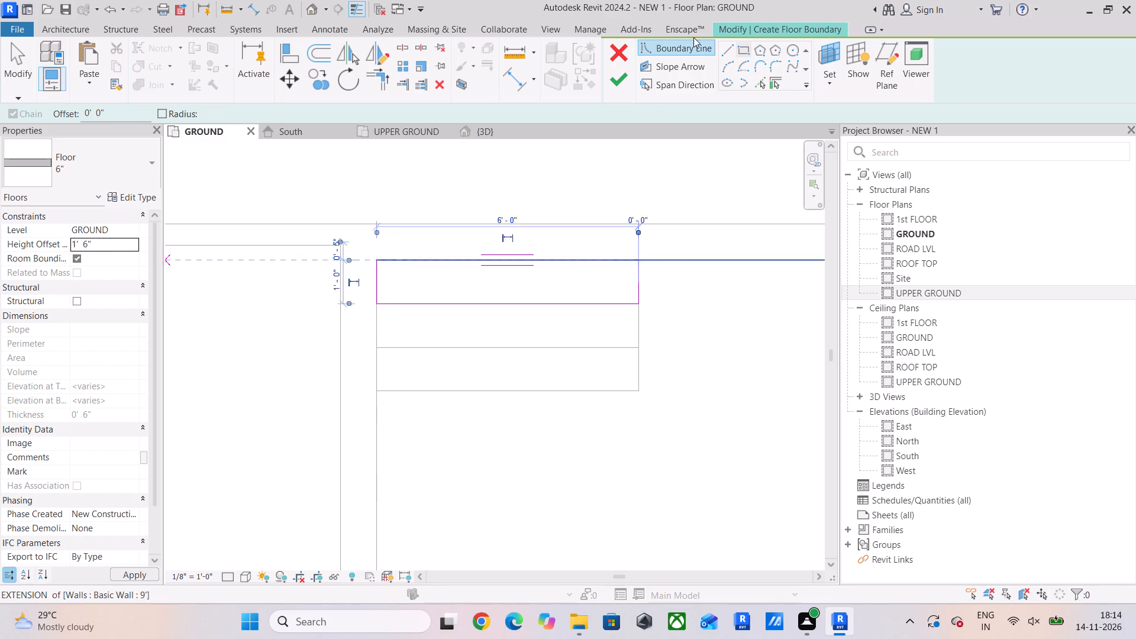
click(618, 75)
click(702, 331)
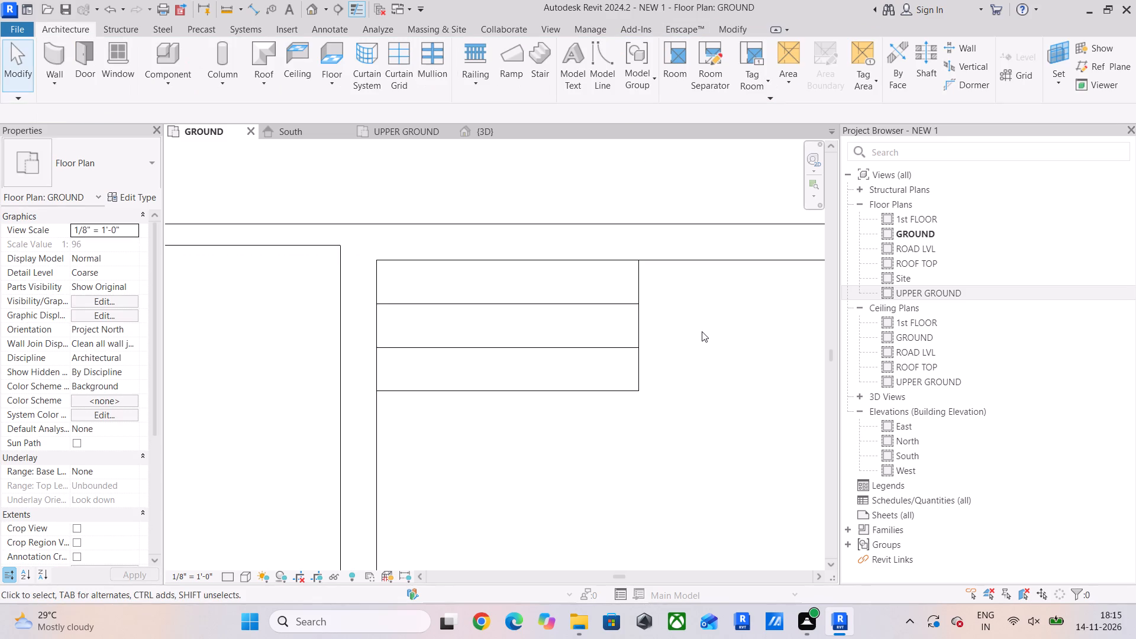
Examine the stacked entrance steps and the slab in the 3D view from the front and at an angle.
scroll(702, 331, down, 6)
click(482, 130)
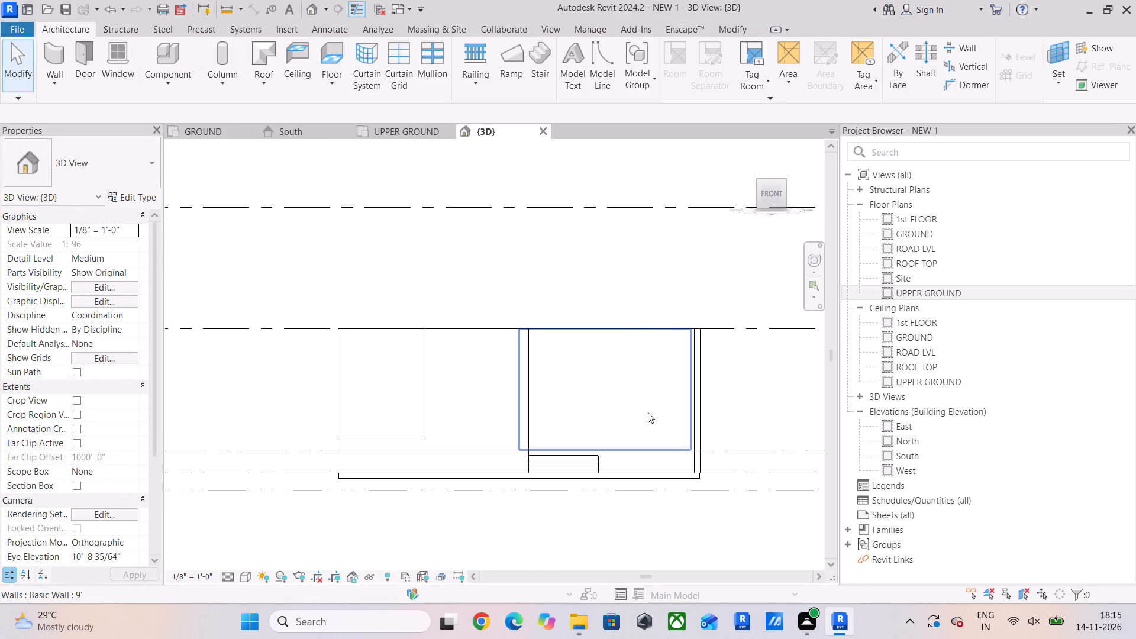
shift+middle_drag(628, 425, 547, 475)
scroll(502, 432, up, 6)
middle_drag(522, 451, 444, 411)
scroll(439, 419, up, 5)
middle_drag(451, 433, 406, 347)
scroll(452, 412, down, 4)
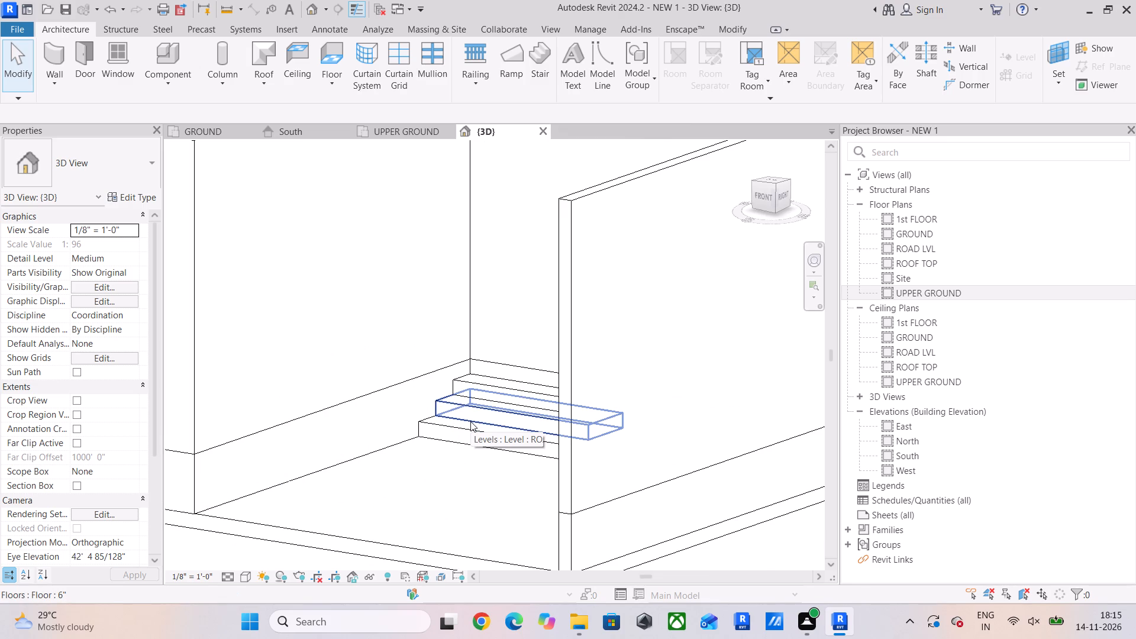
scroll(473, 433, down, 2)
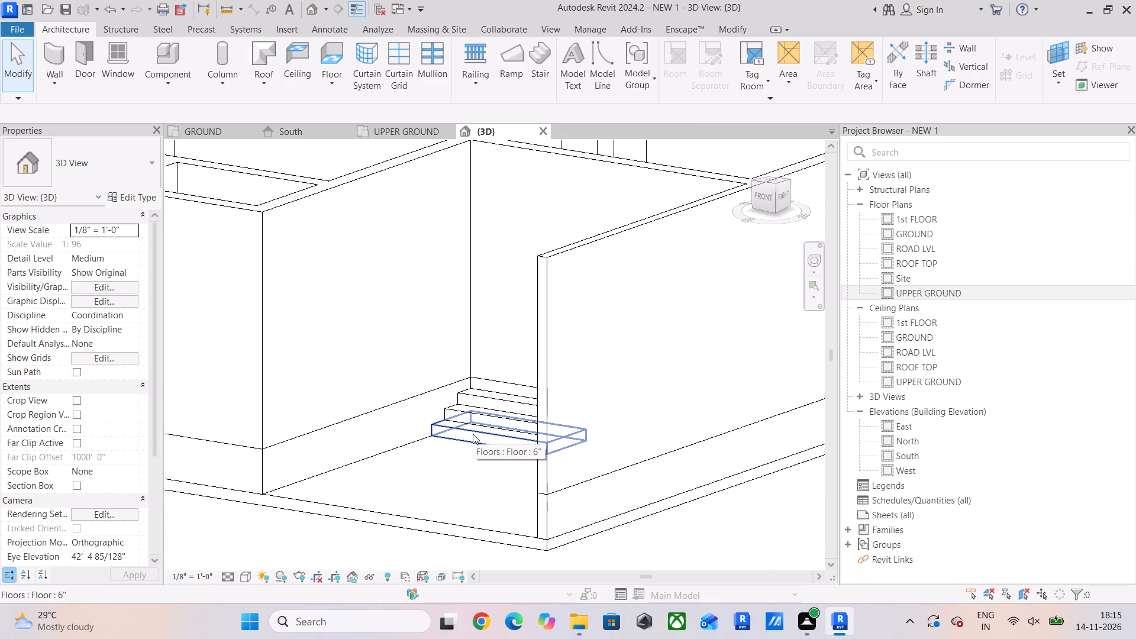
scroll(470, 466, down, 1)
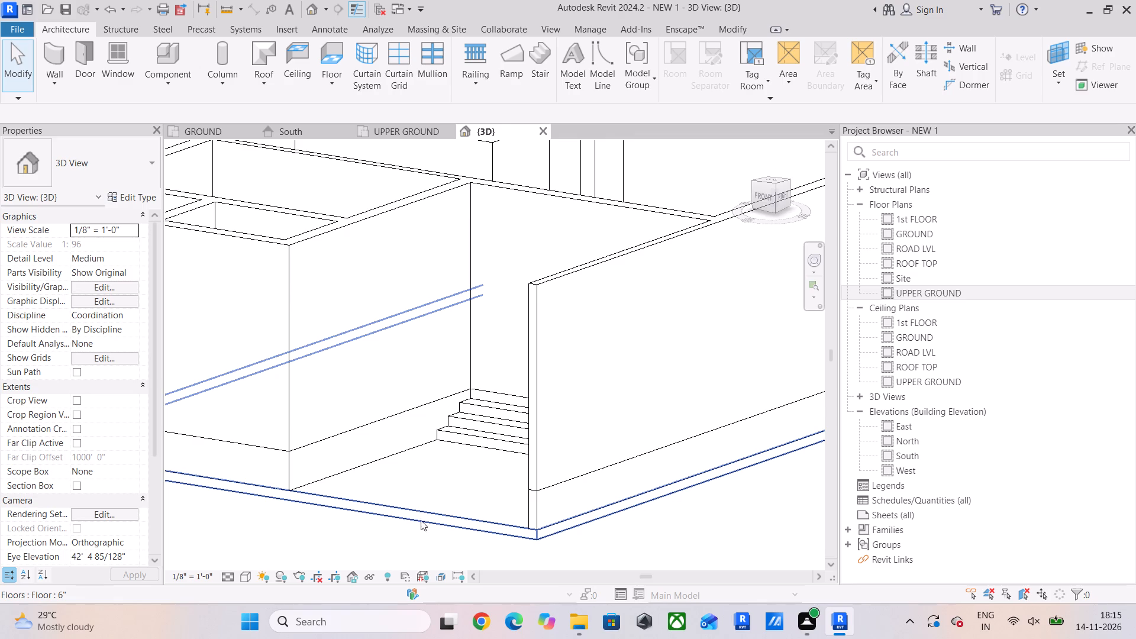
scroll(431, 518, down, 3)
shift+middle_drag(435, 515, 521, 517)
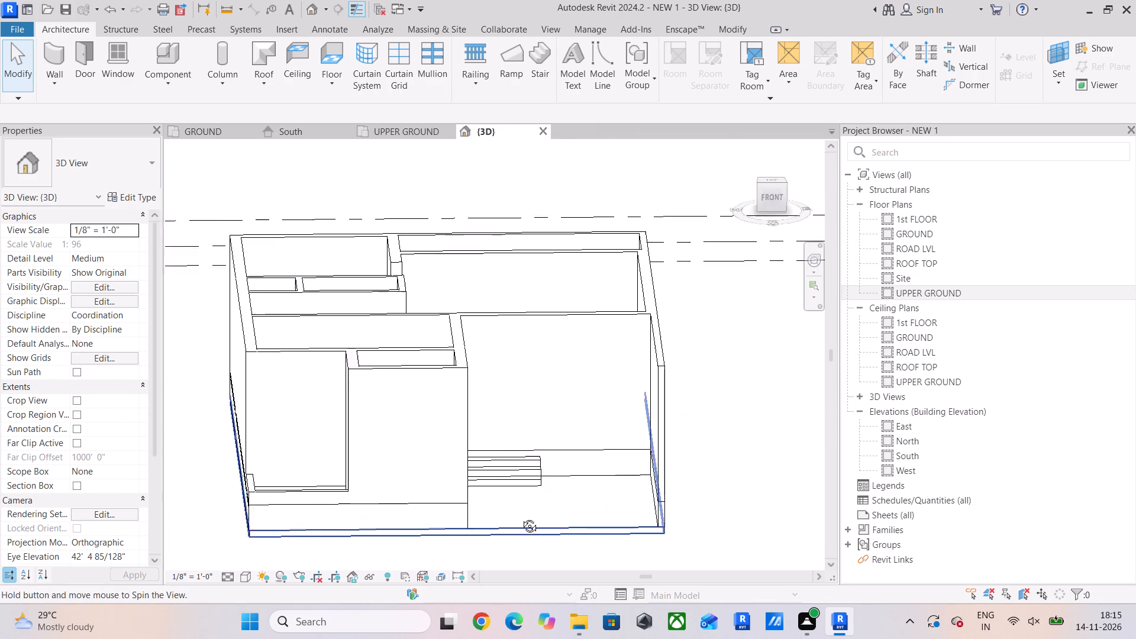
shift+middle_drag(521, 517, 483, 492)
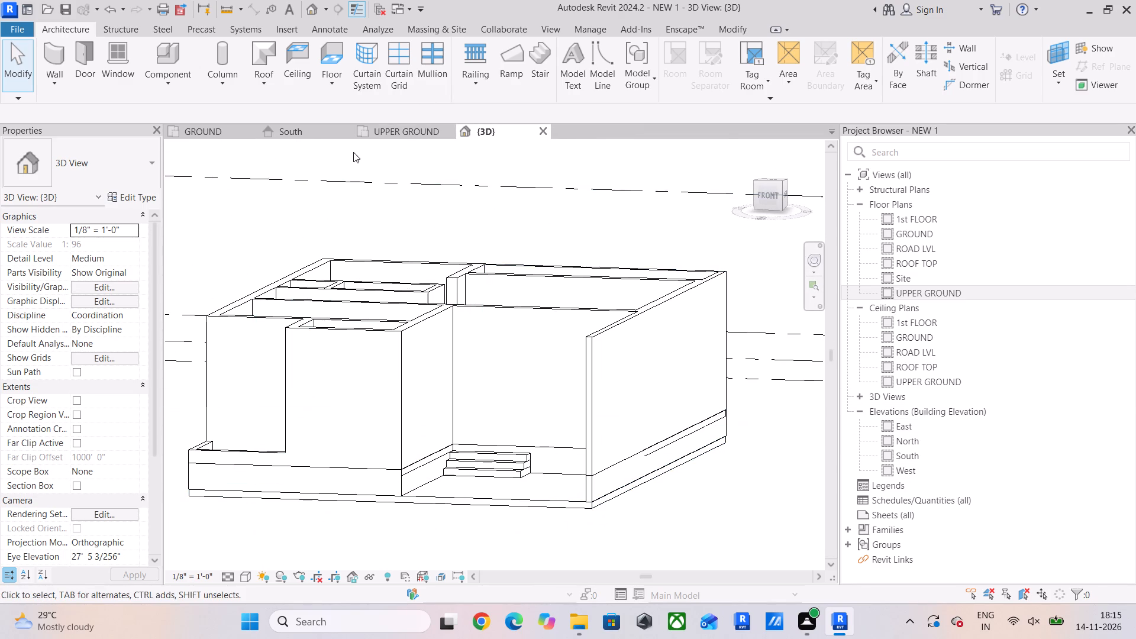
In the South elevation, set the UPPER GROUND level's elevation to 1'6".
click(304, 128)
scroll(555, 322, down, 3)
middle_drag(678, 437, 238, 442)
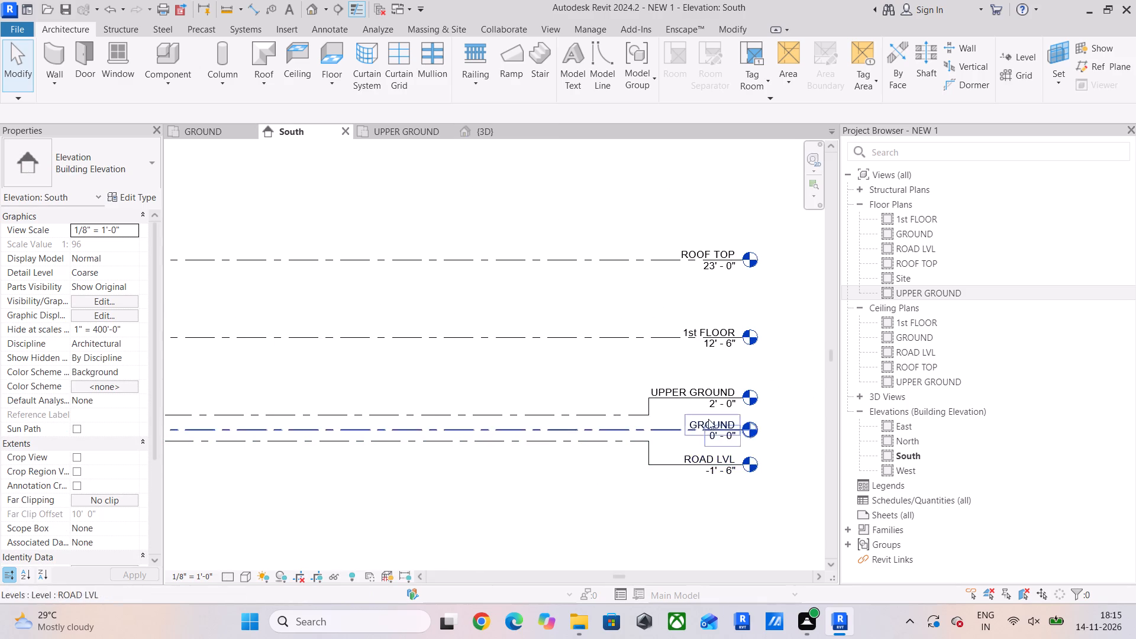
scroll(784, 418, up, 6)
click(630, 394)
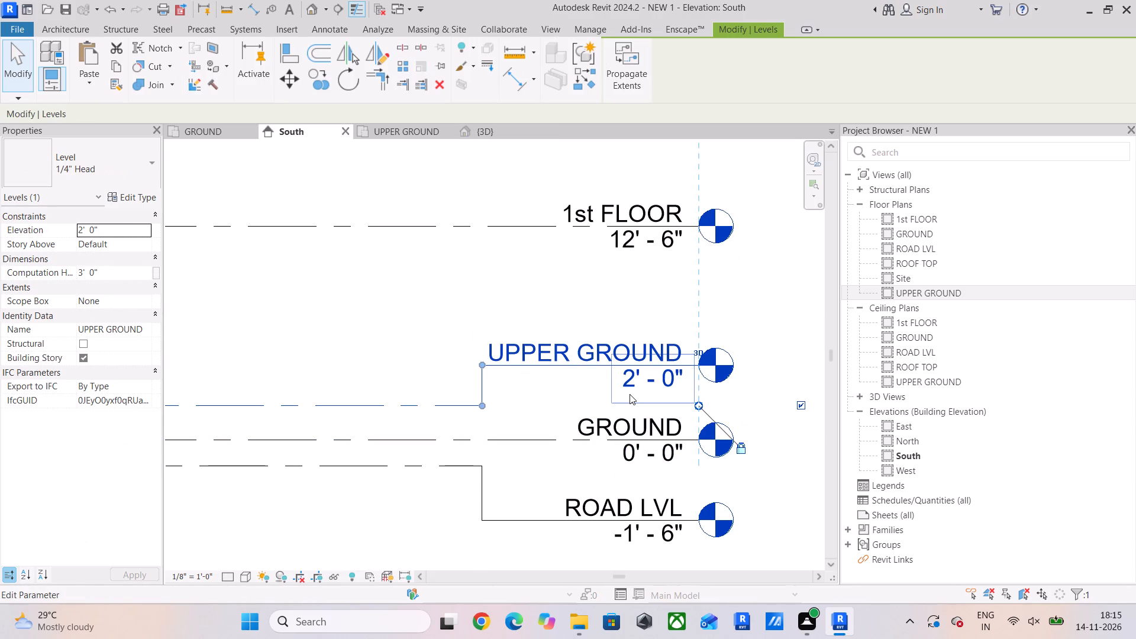
click(635, 377)
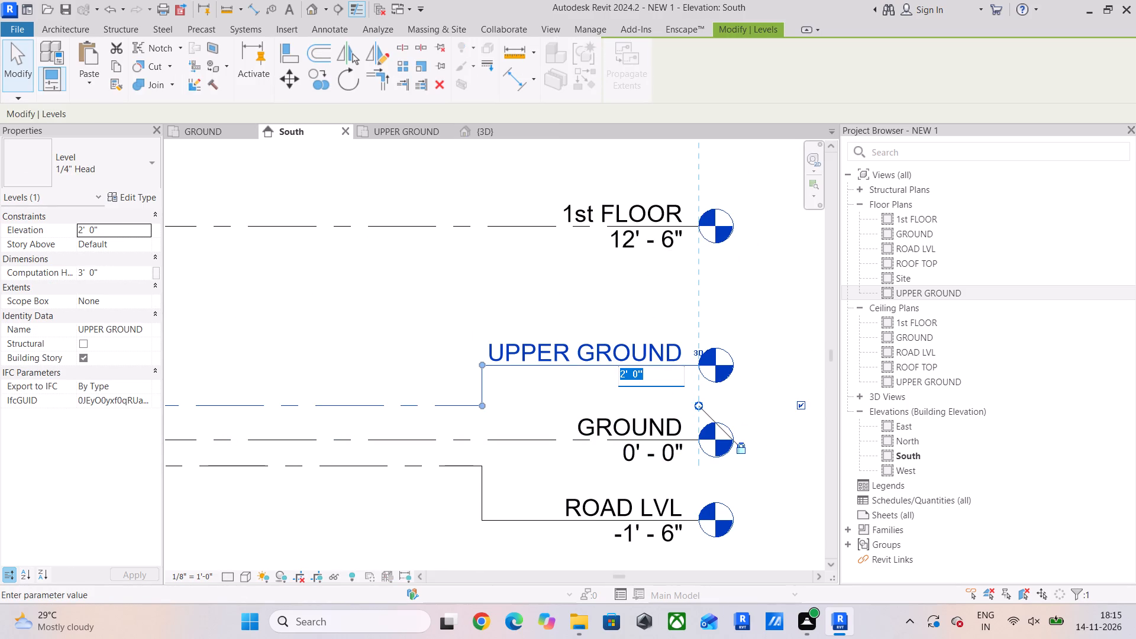
text(1'6")
key(Return)
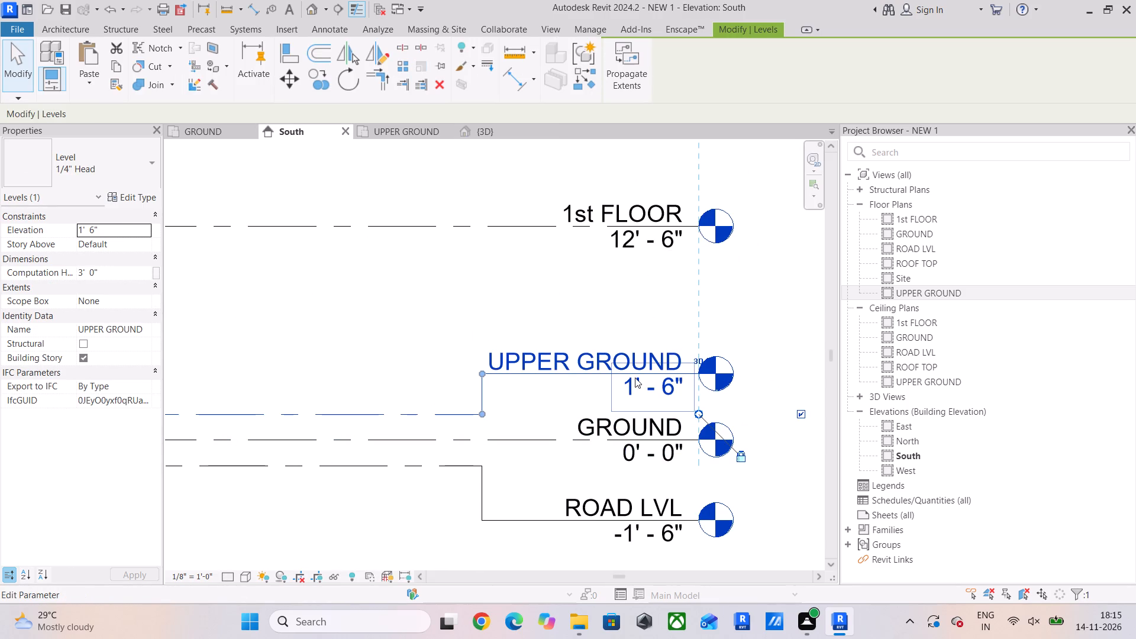
Place an aligned dimension between the UPPER GROUND and 1st FLOOR levels.
middle_drag(533, 315, 682, 352)
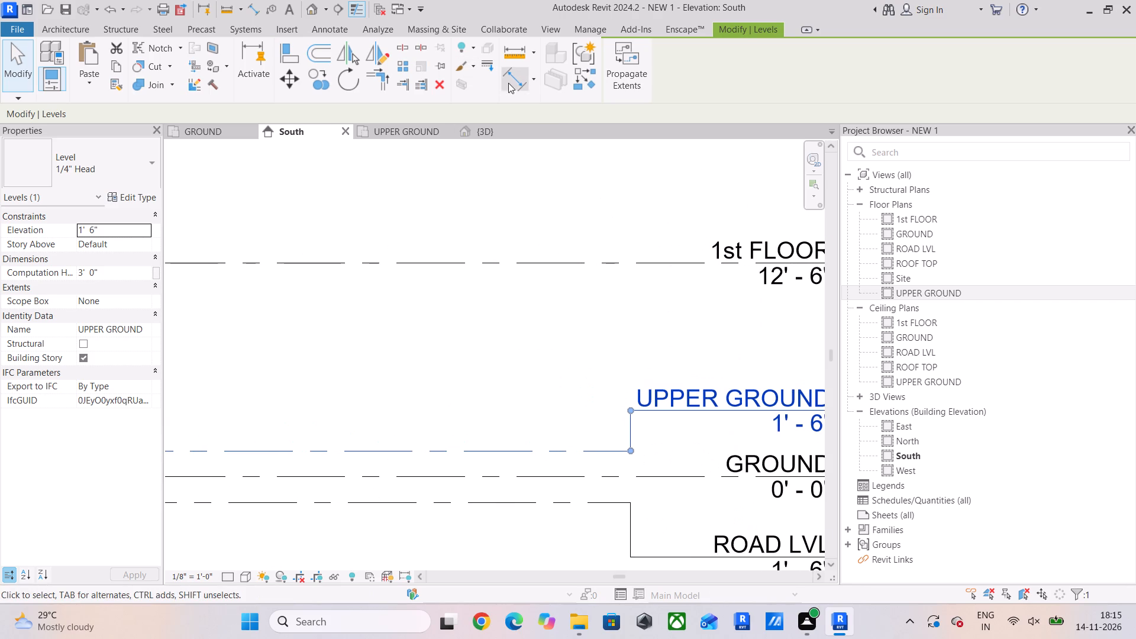
click(508, 83)
click(394, 443)
click(393, 447)
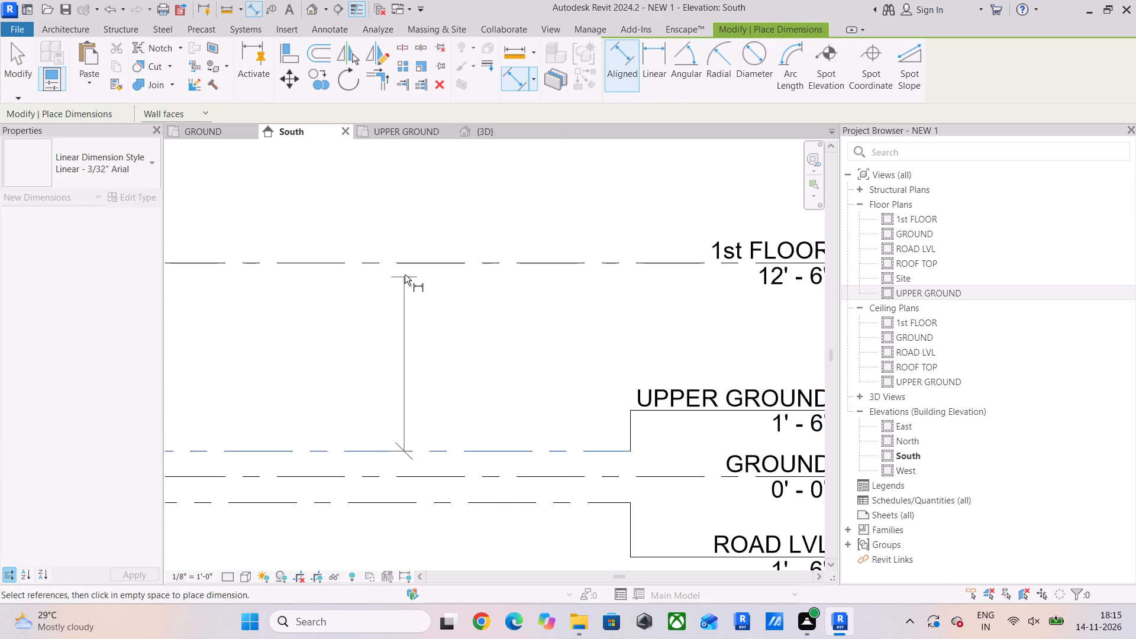
click(408, 267)
click(387, 308)
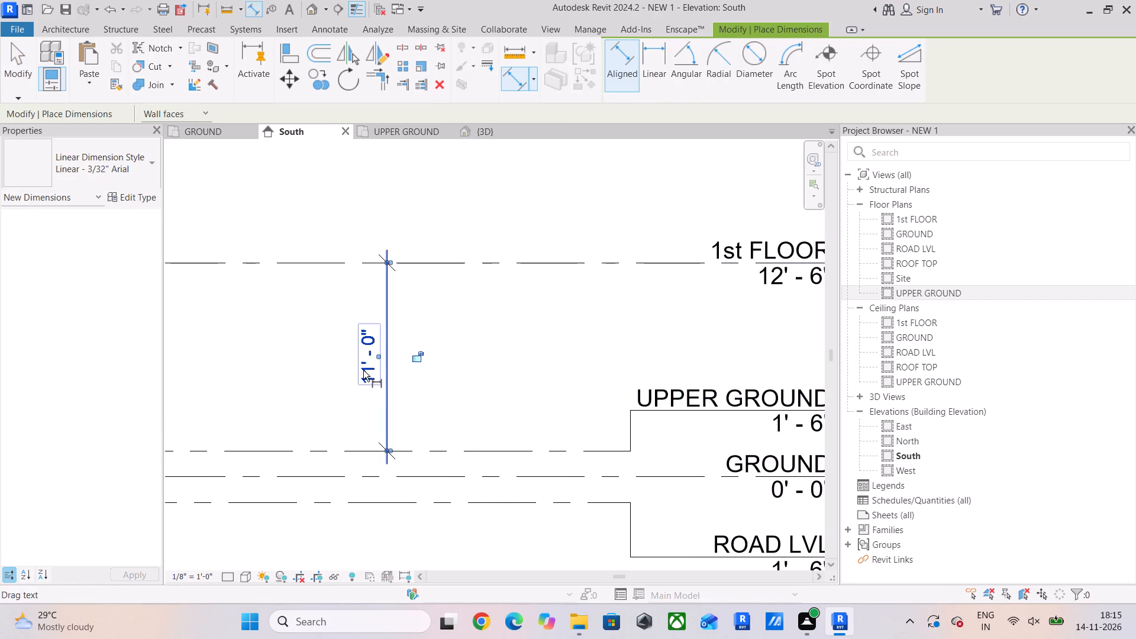
click(363, 370)
key(Escape)
key(Escape)
key(Escape)
key(Escape)
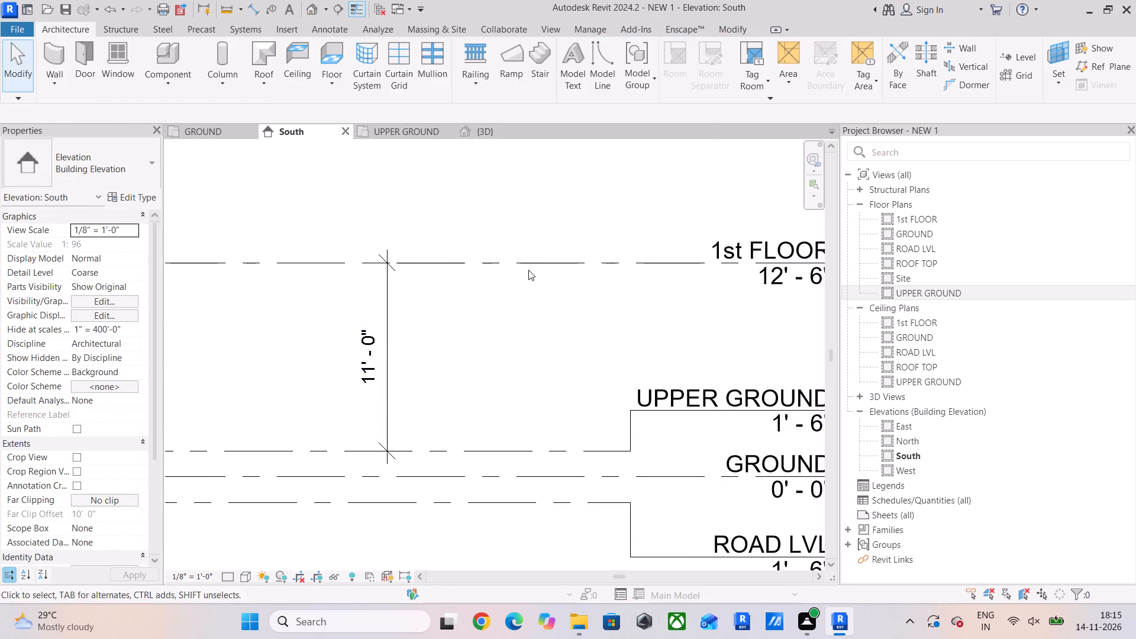
Set the 1st FLOOR level's distance above UPPER GROUND to 10'6" through the dimension between them.
click(528, 270)
click(531, 263)
click(371, 366)
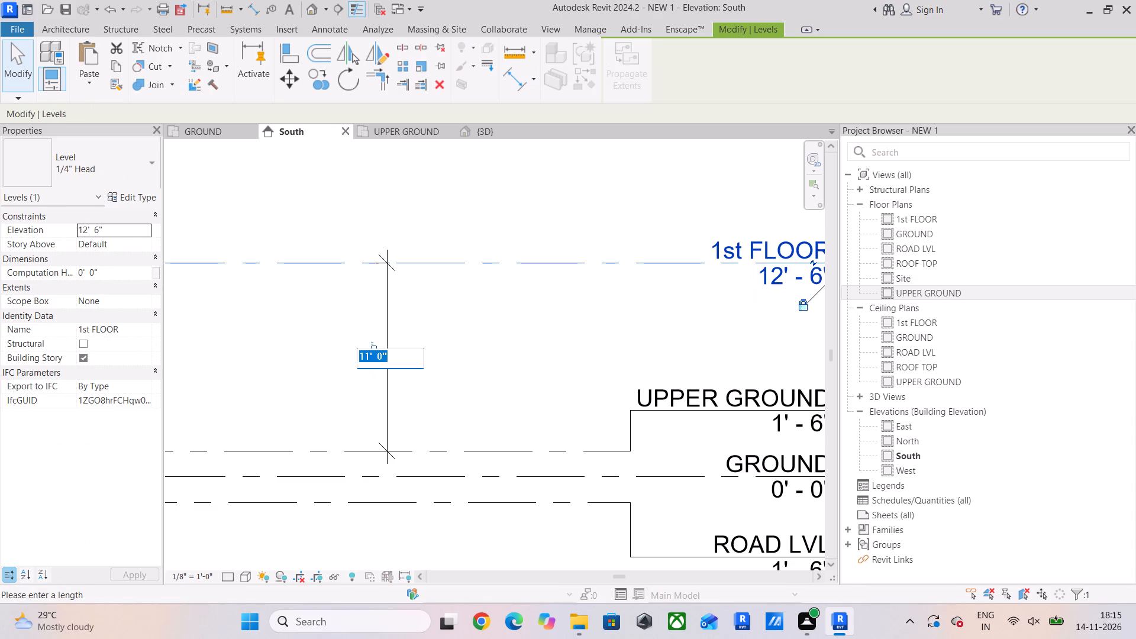
text(6")
key(Return)
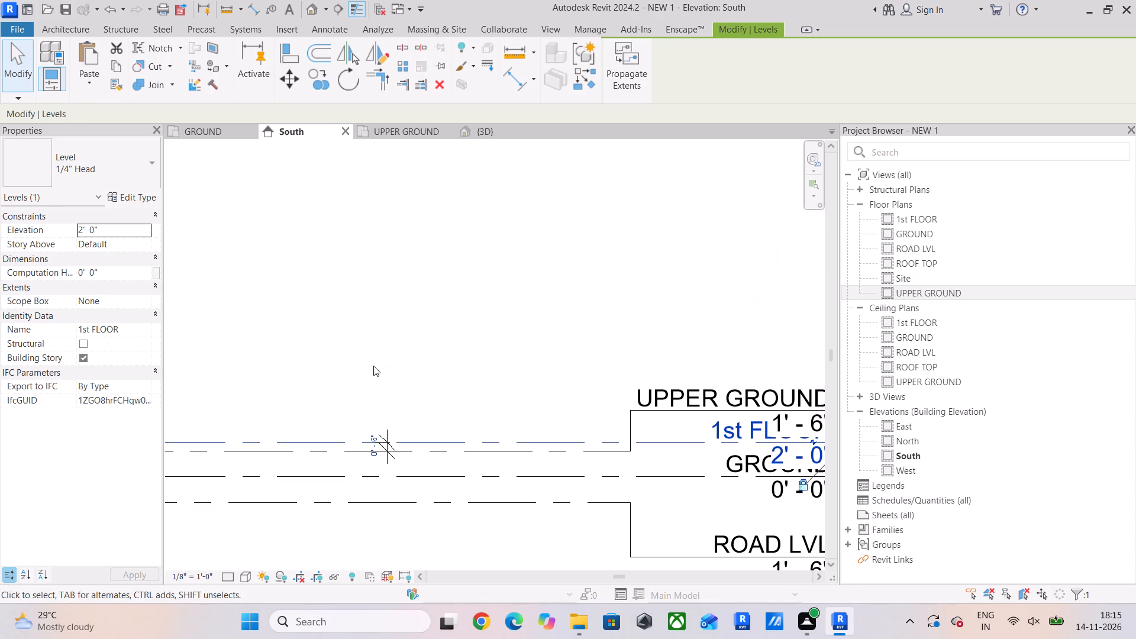
click(370, 450)
text(10'6")
key(Return)
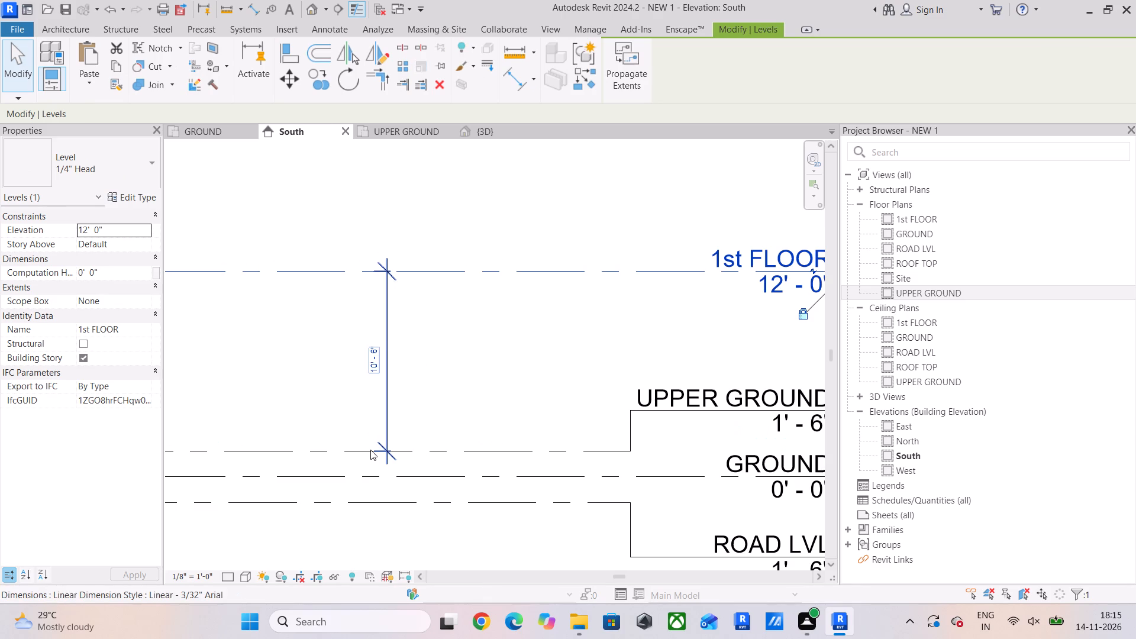
Place an aligned dimension between the 1st FLOOR and ROOF TOP levels.
scroll(543, 311, down, 5)
middle_drag(562, 308, 514, 429)
scroll(548, 331, up, 5)
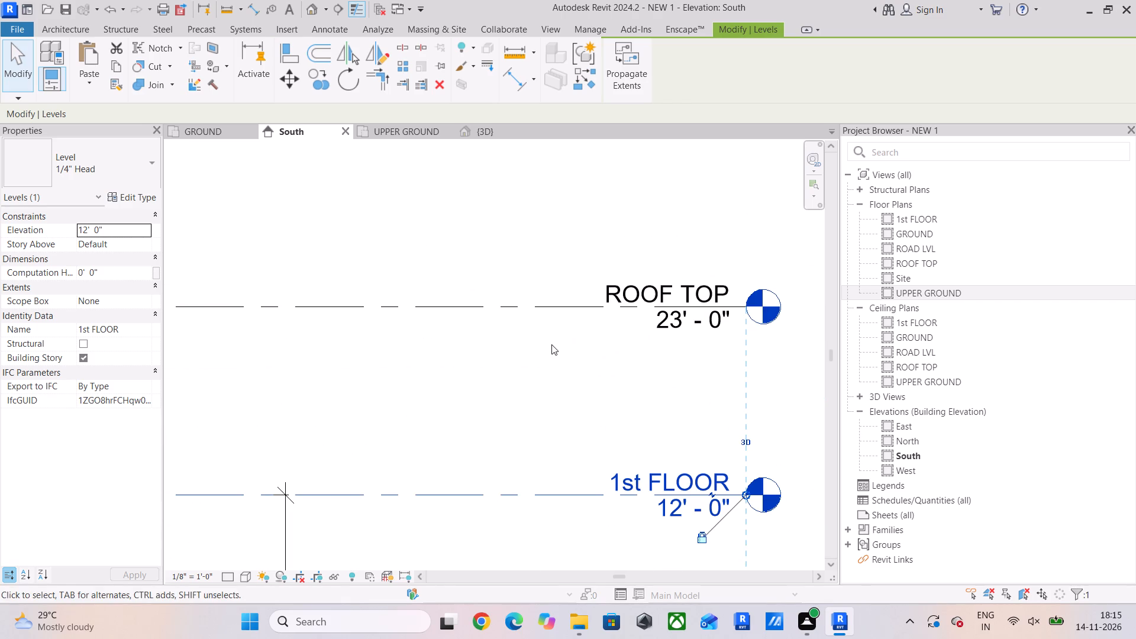
middle_drag(551, 346, 556, 317)
key(Escape)
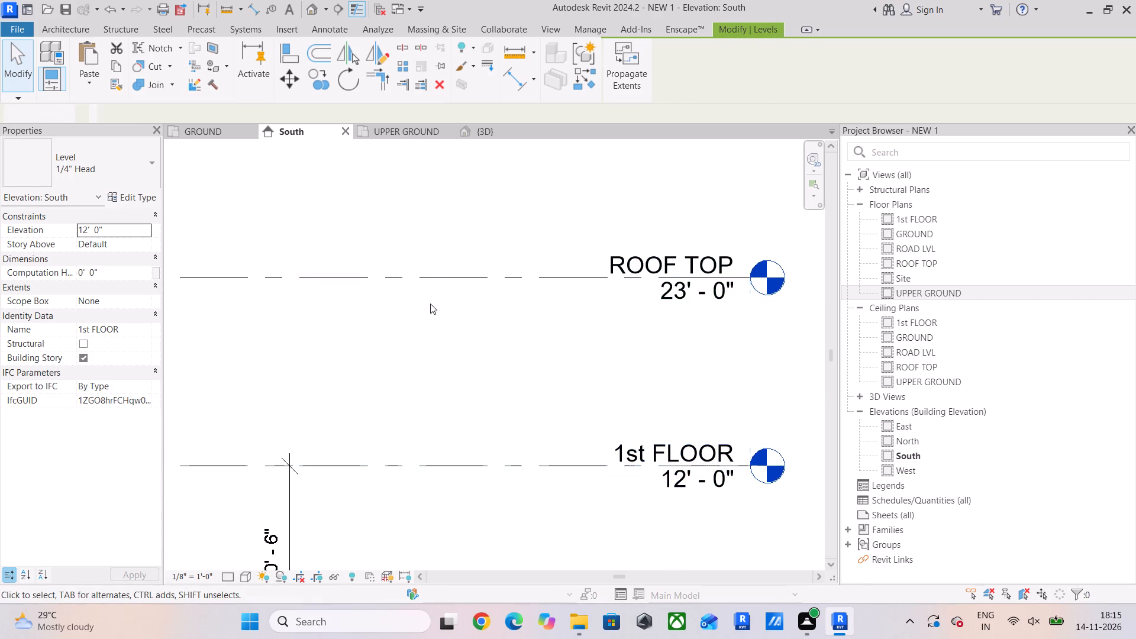
key(Escape)
key(Escape)
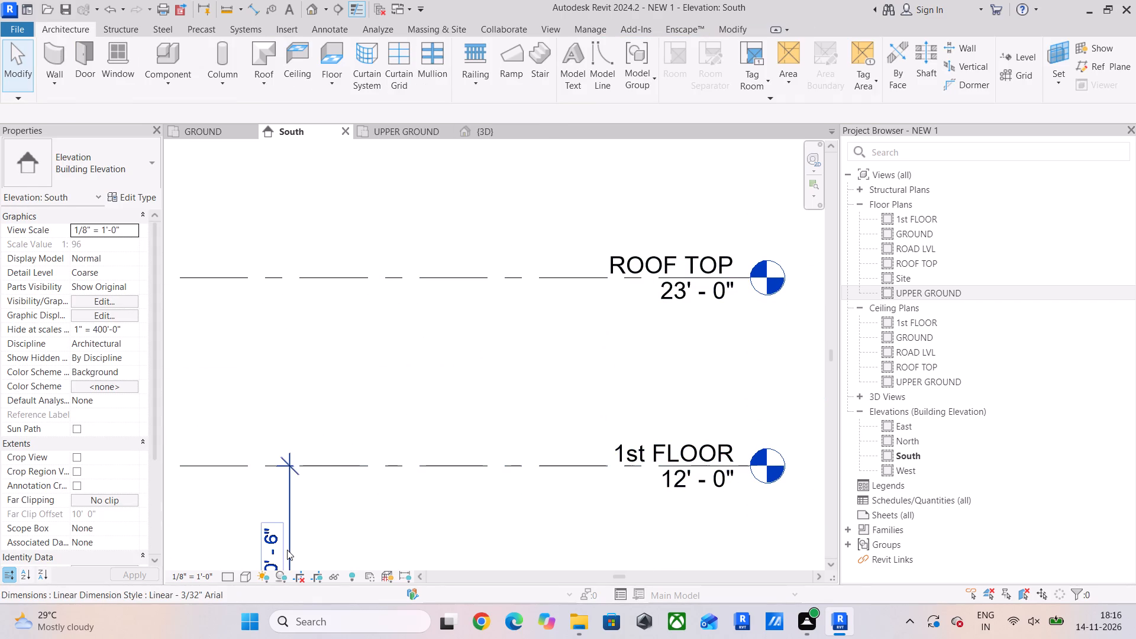
click(287, 550)
click(587, 79)
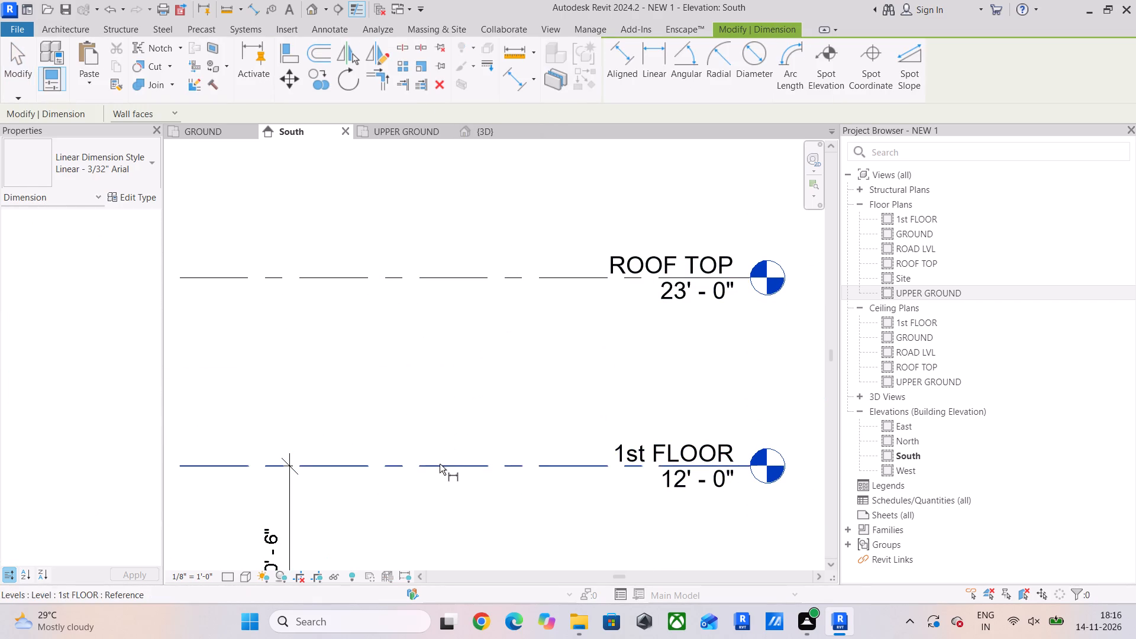
drag(440, 464, 440, 456)
click(437, 277)
drag(399, 312, 399, 321)
key(Escape)
key(Escape)
key(Escape)
click(390, 369)
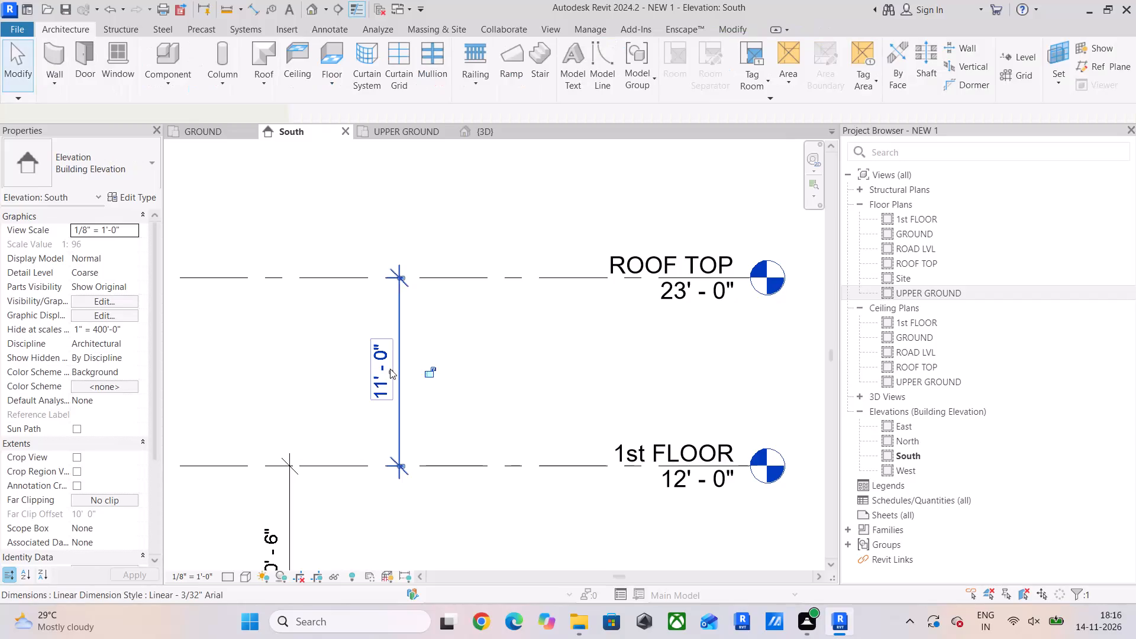
Set the ROOF TOP level's distance above 1st FLOOR to 10'6" through the dimension between them.
click(472, 279)
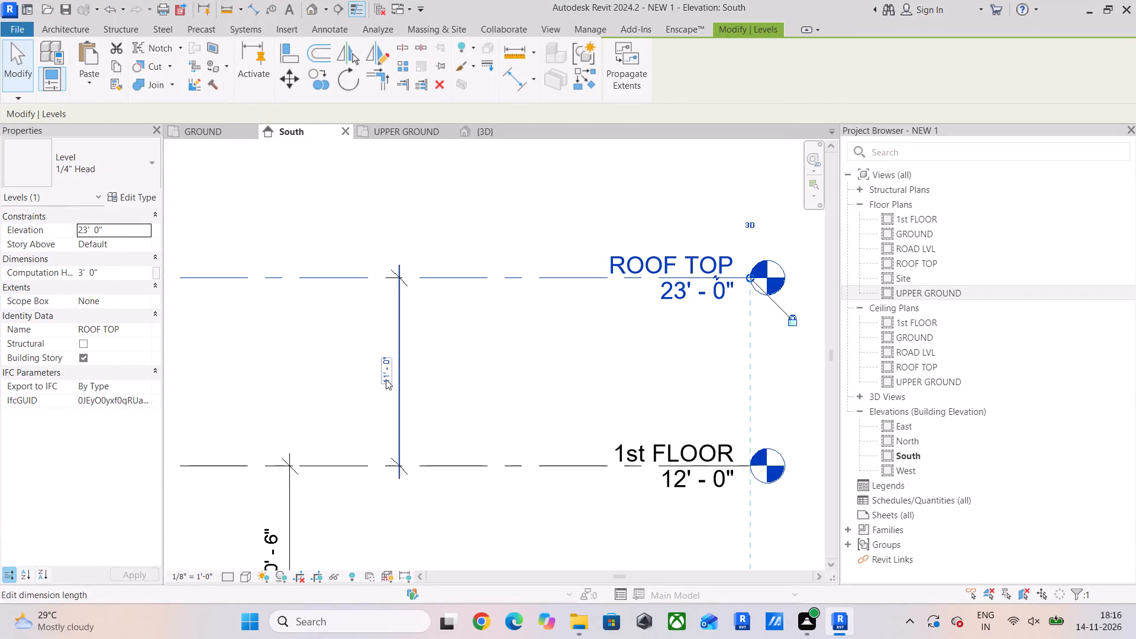
click(386, 379)
text(10)
click(386, 379)
key(apostrophe)
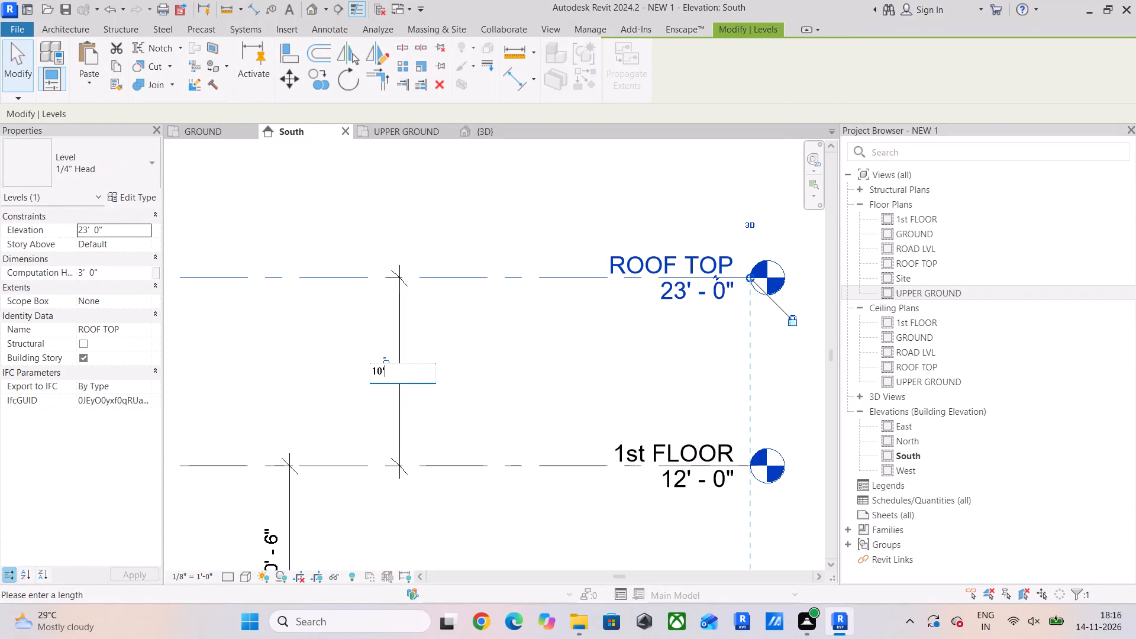
text(6")
key(Return)
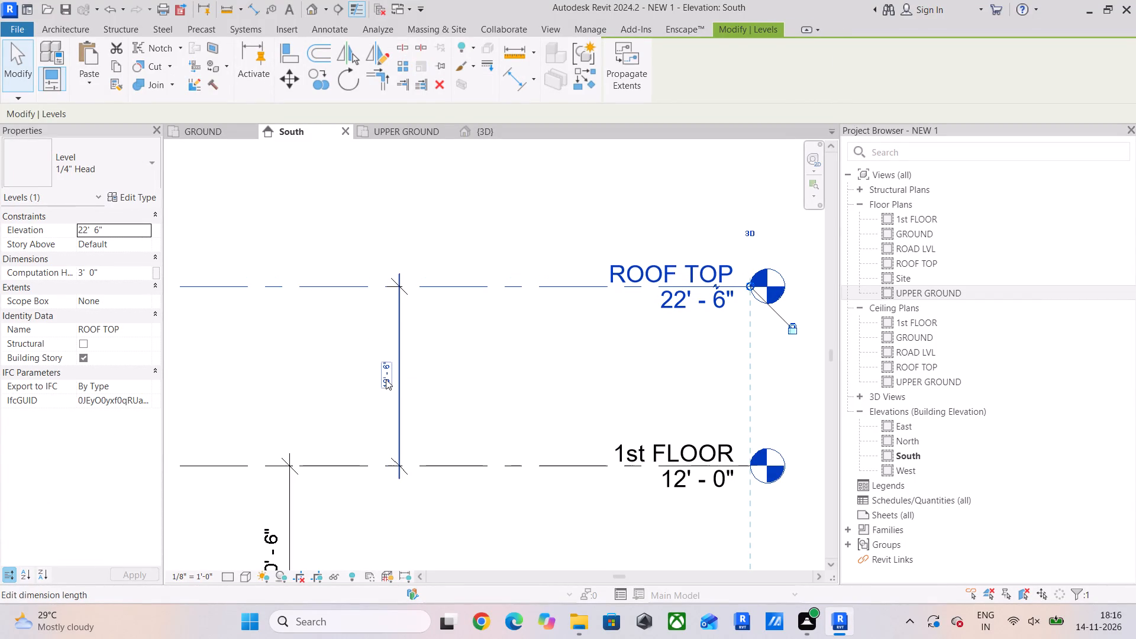
key(Escape)
key(Escape)
key(Escape)
Delete both level-to-level dimensions from the South elevation.
scroll(458, 421, down, 4)
middle_drag(458, 421, 485, 361)
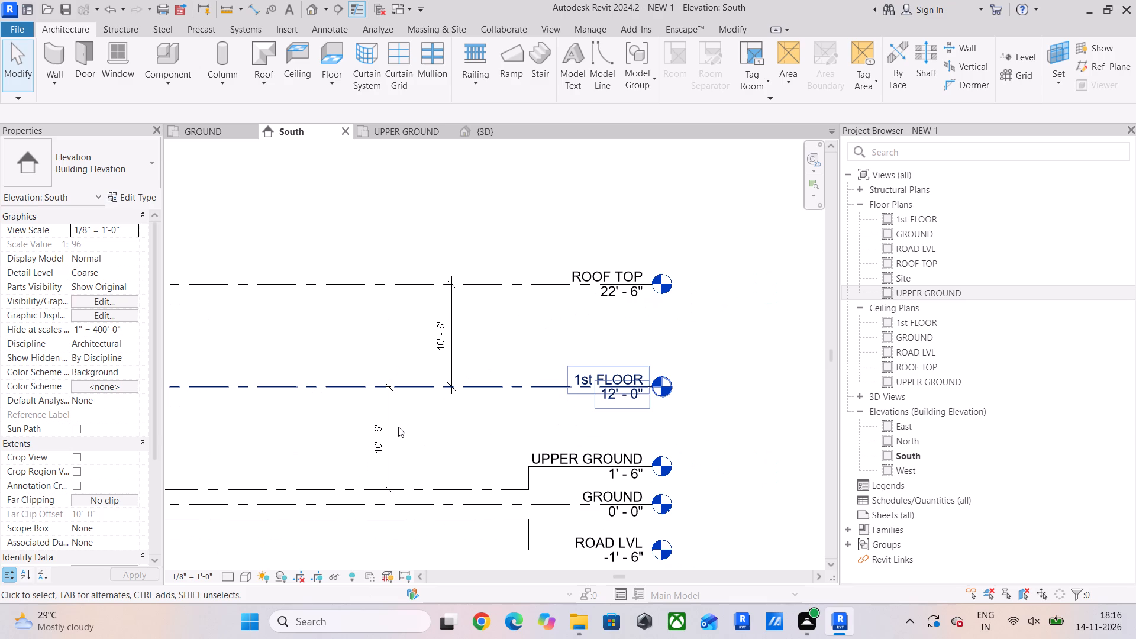
click(398, 427)
click(386, 434)
text(SA)
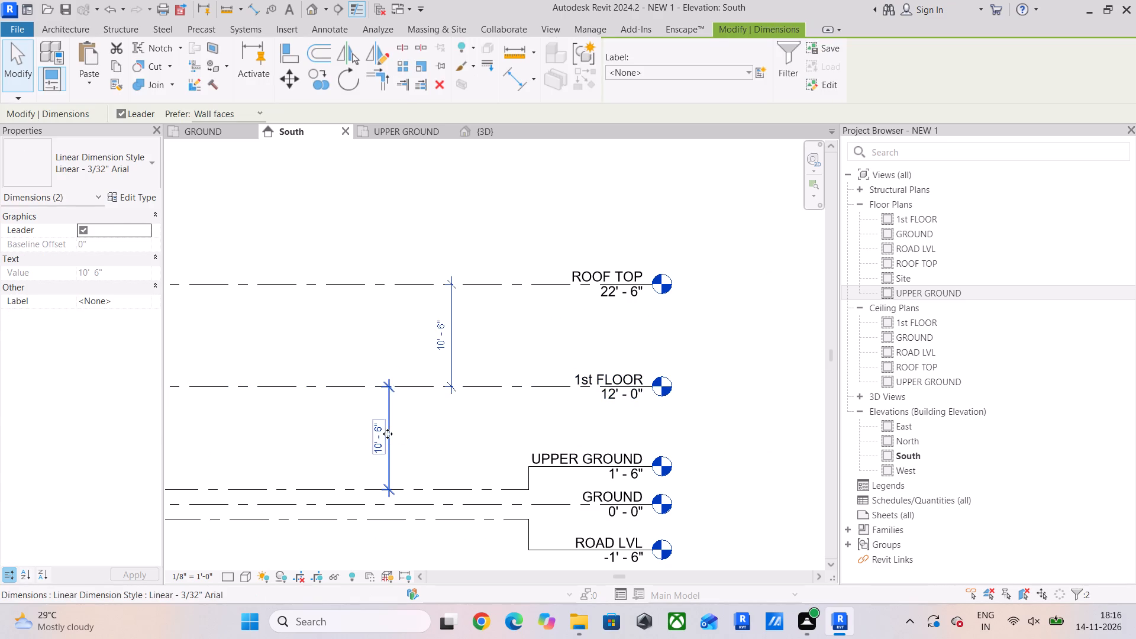
key(Delete)
Examine the building's walls, slab and steps against the adjusted levels in the South elevation.
scroll(388, 434, down, 3)
middle_drag(447, 443, 776, 438)
scroll(652, 458, down, 3)
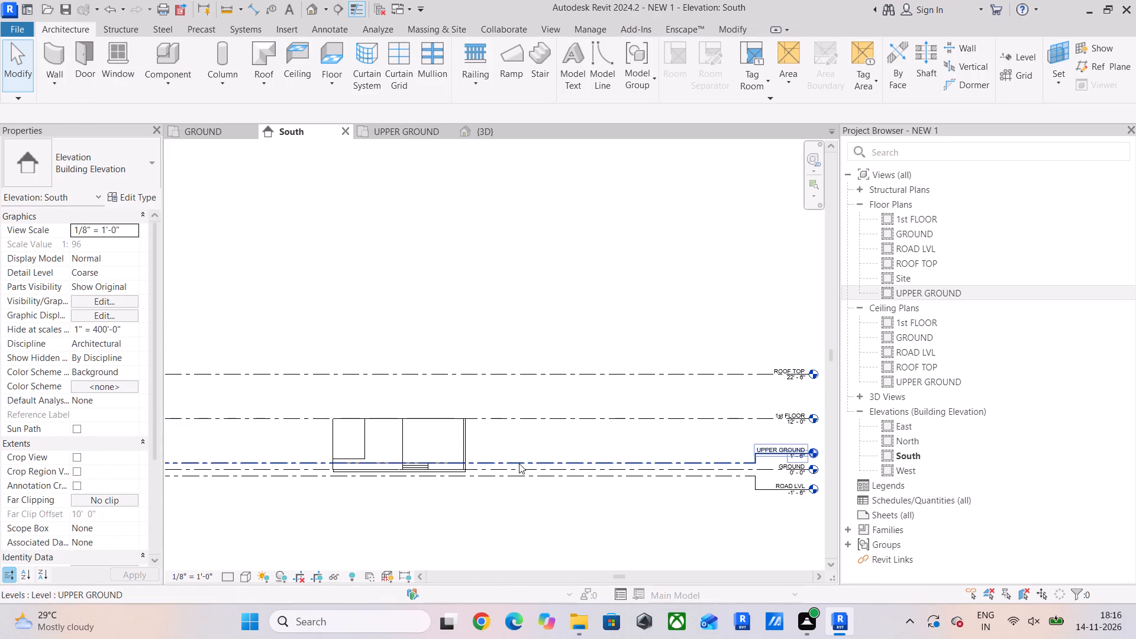
middle_drag(489, 475, 517, 482)
scroll(430, 470, up, 5)
scroll(590, 464, up, 2)
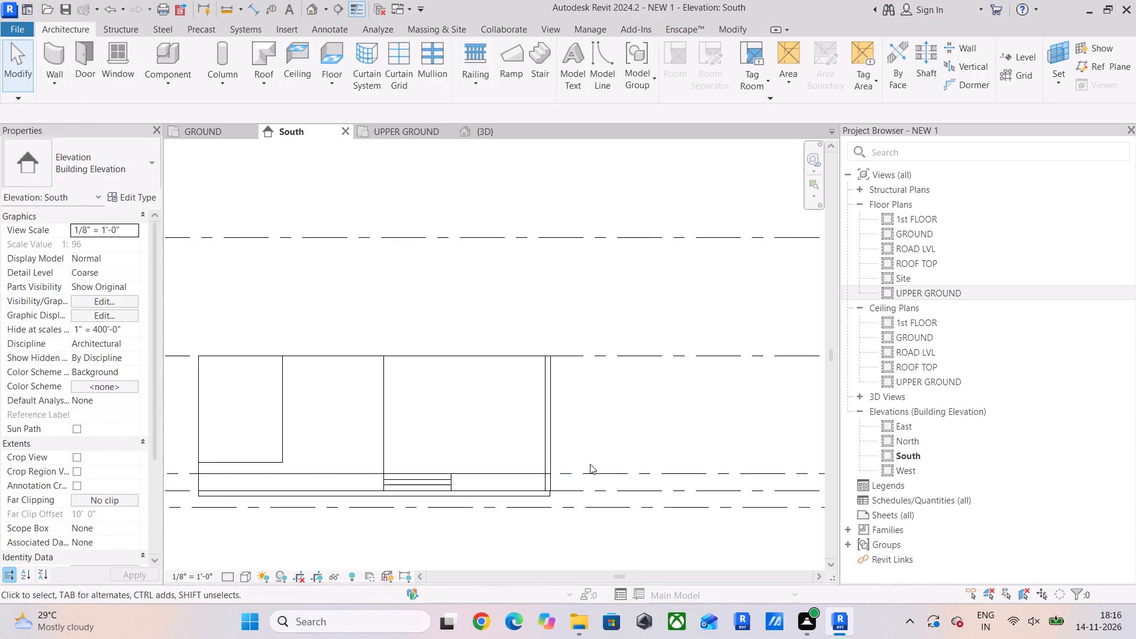
scroll(590, 464, up, 3)
In the 3D view, join the geometry of the lowest entrance step with the middle one, and the middle with the top one.
click(506, 138)
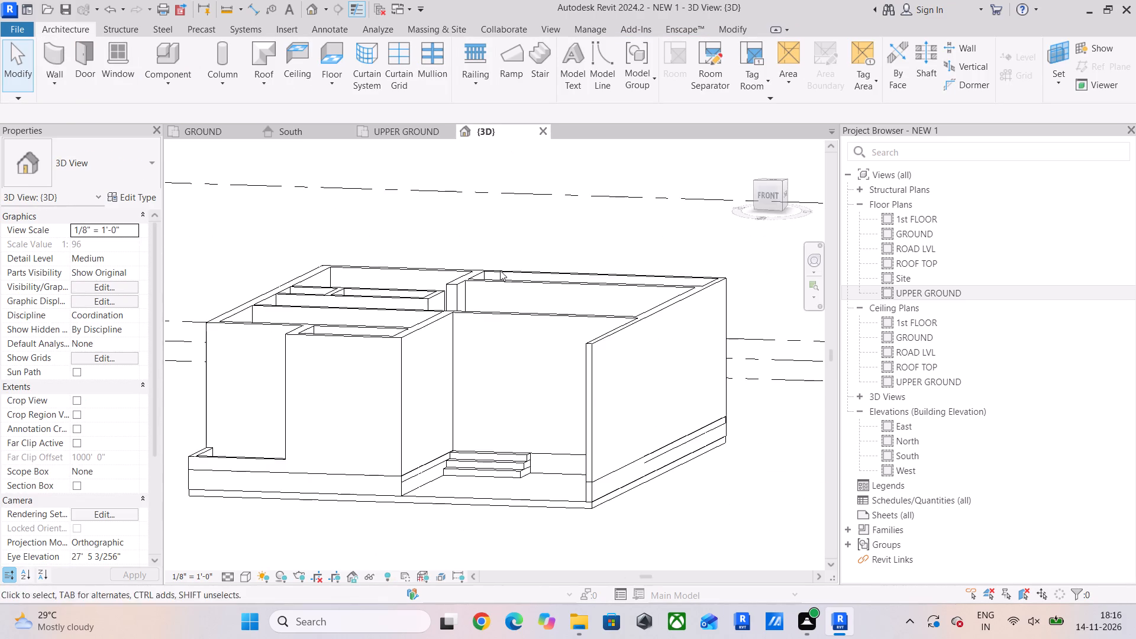
scroll(498, 515, up, 6)
shift+middle_drag(560, 451, 531, 499)
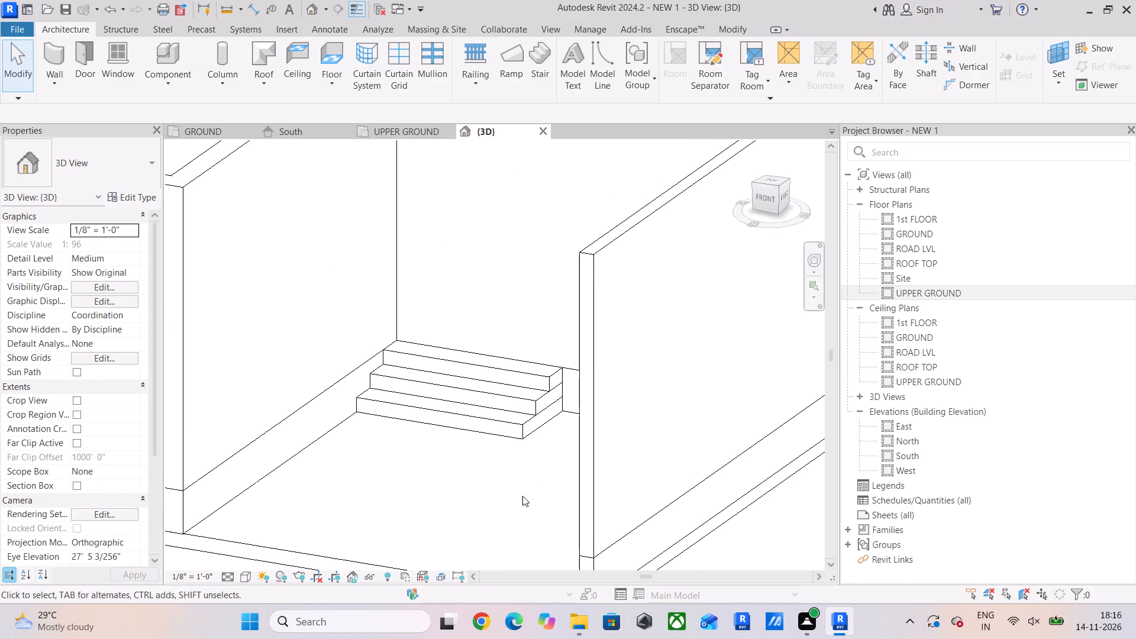
scroll(473, 443, down, 4)
middle_drag(473, 443, 491, 432)
scroll(528, 398, up, 5)
scroll(546, 449, up, 5)
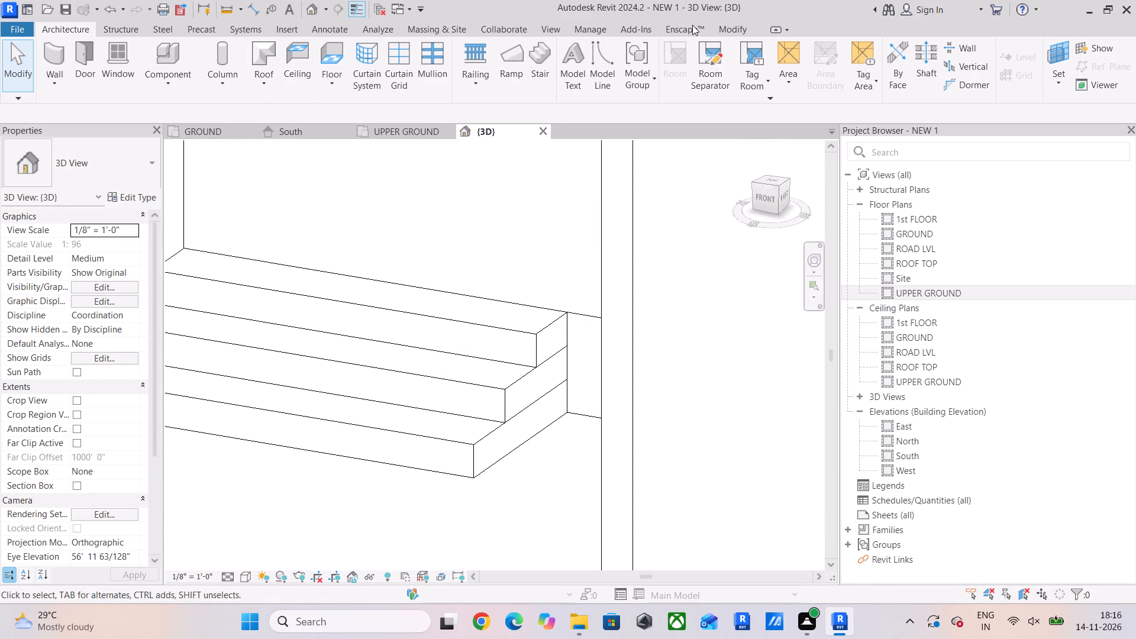
click(726, 31)
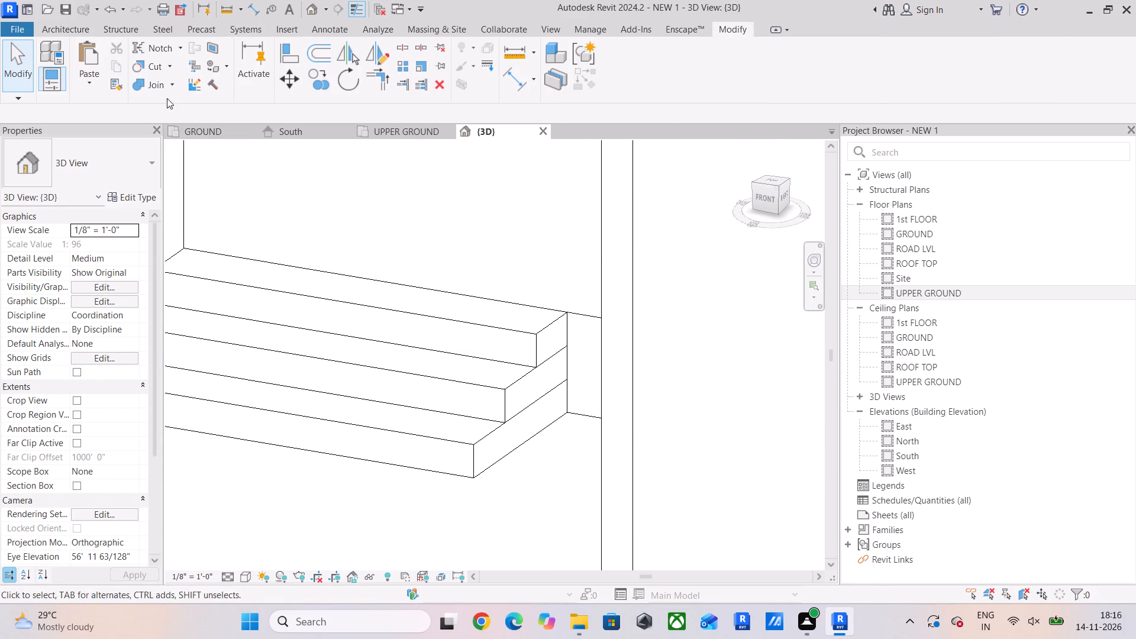
click(147, 89)
click(426, 438)
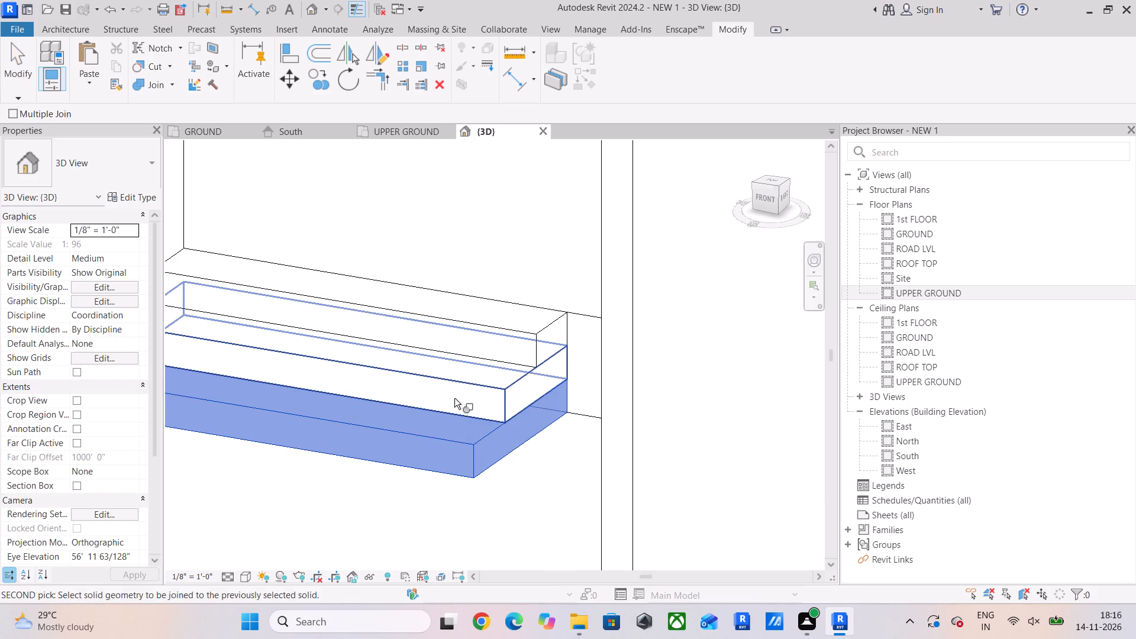
click(460, 385)
click(469, 385)
click(502, 327)
scroll(453, 346, down, 3)
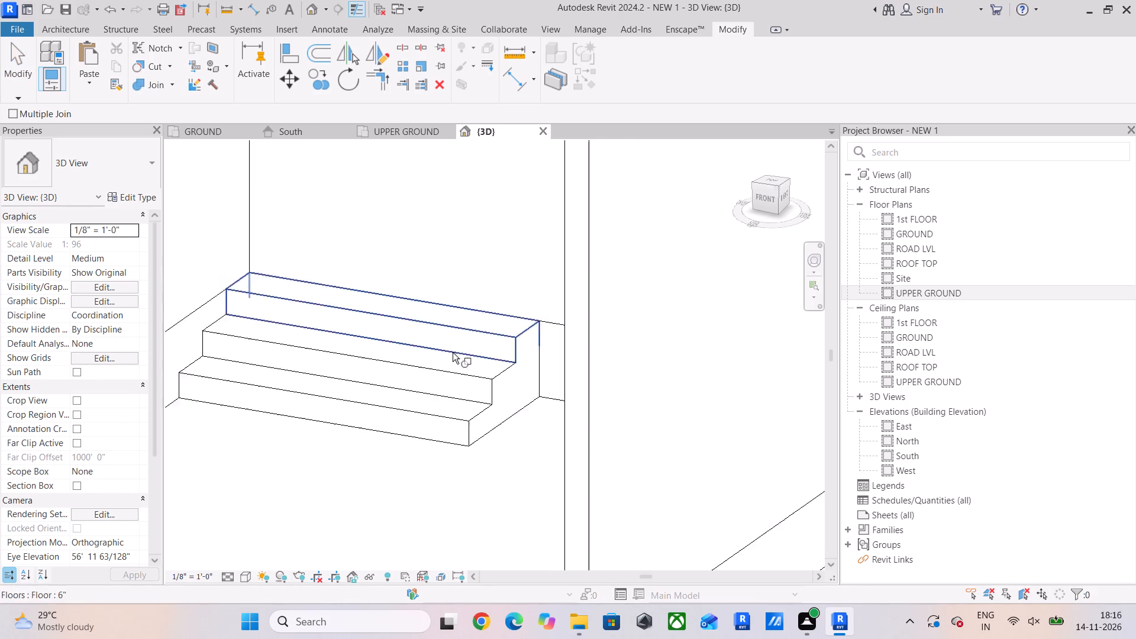
scroll(453, 349, down, 3)
key(Escape)
key(Escape)
key(Escape)
Examine the joined steps, the whole building and the low-walled front corner in the 3D view.
scroll(444, 378, down, 4)
middle_drag(443, 380, 511, 339)
scroll(393, 379, down, 5)
shift+middle_drag(393, 379, 421, 384)
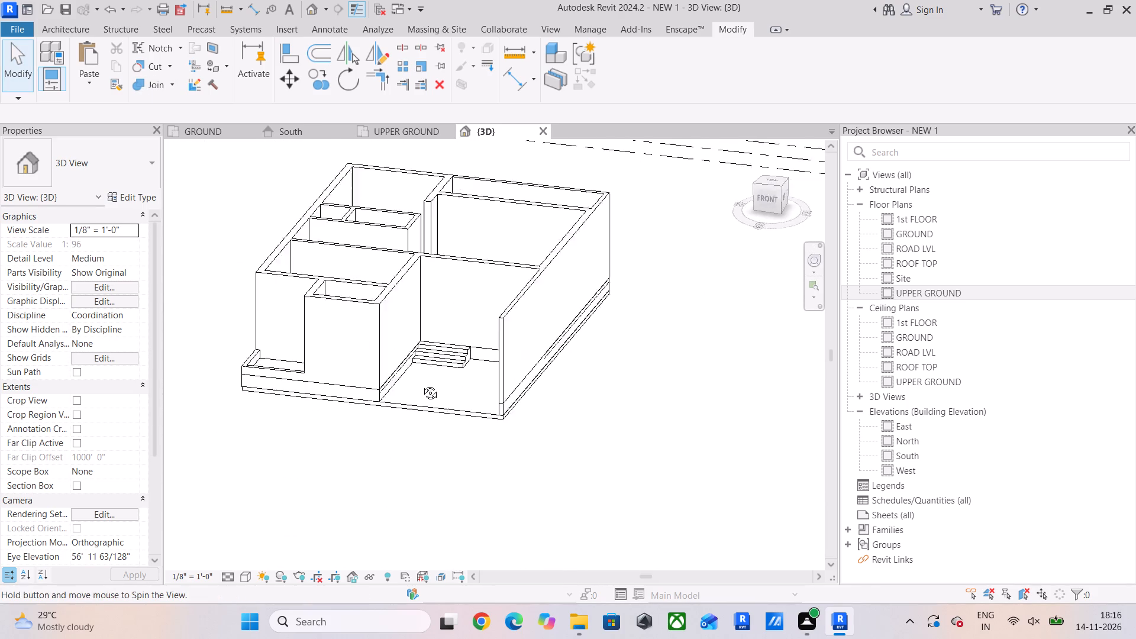
shift+middle_drag(421, 384, 561, 364)
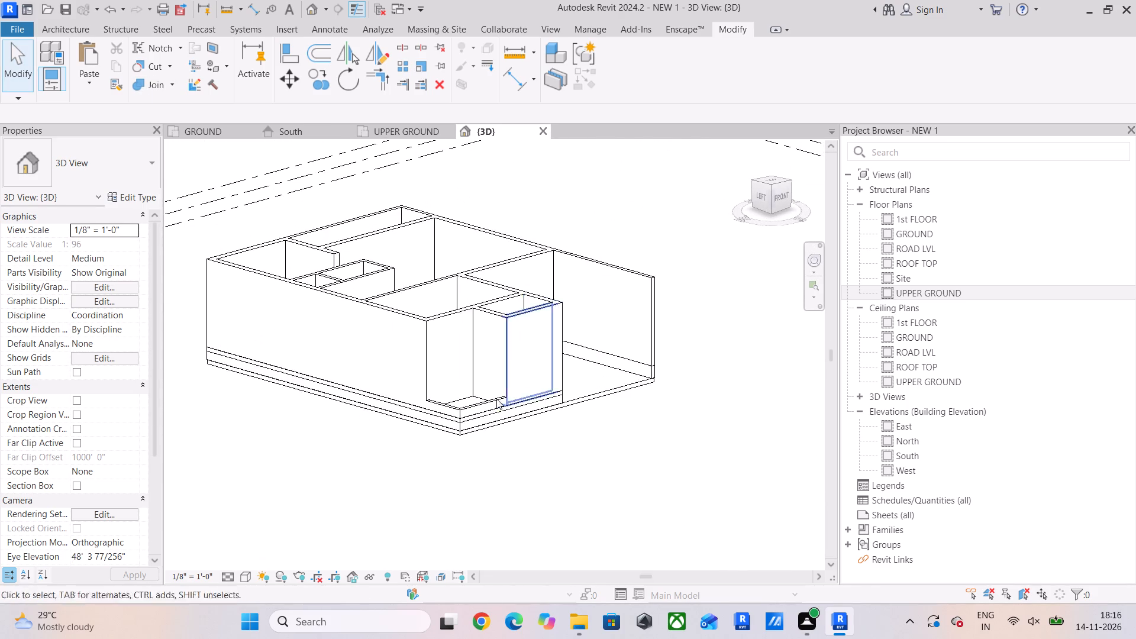
scroll(450, 397, up, 12)
scroll(451, 413, down, 6)
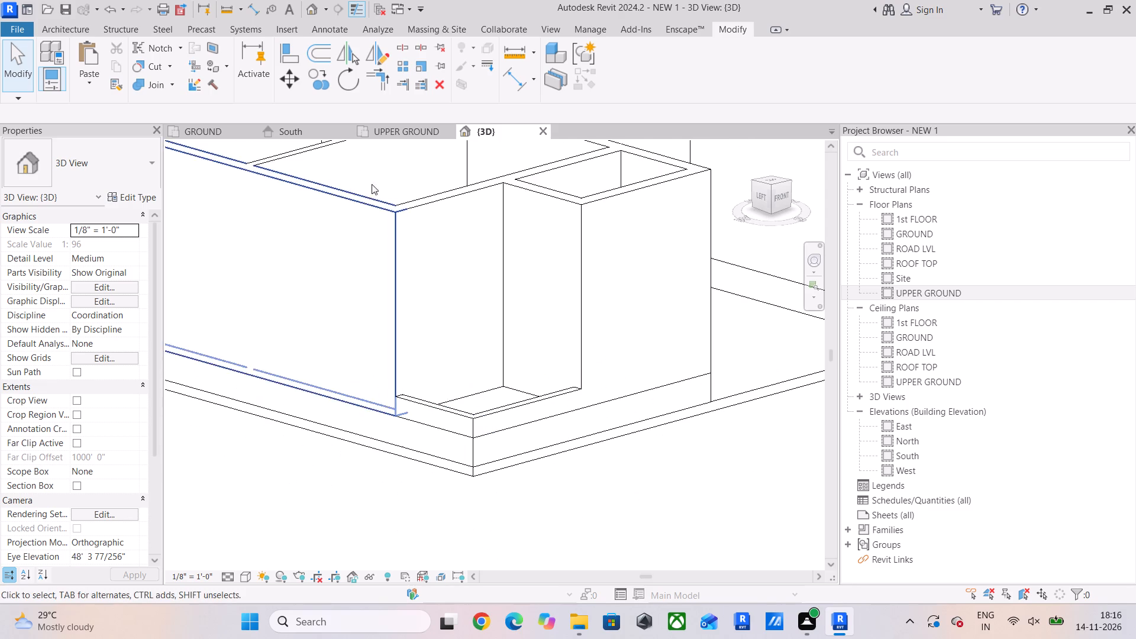
In the UPPER GROUND plan, duplicate the 6" type of the floor beside the entrance steps as "6" PARKING".
click(406, 130)
scroll(461, 321, down, 5)
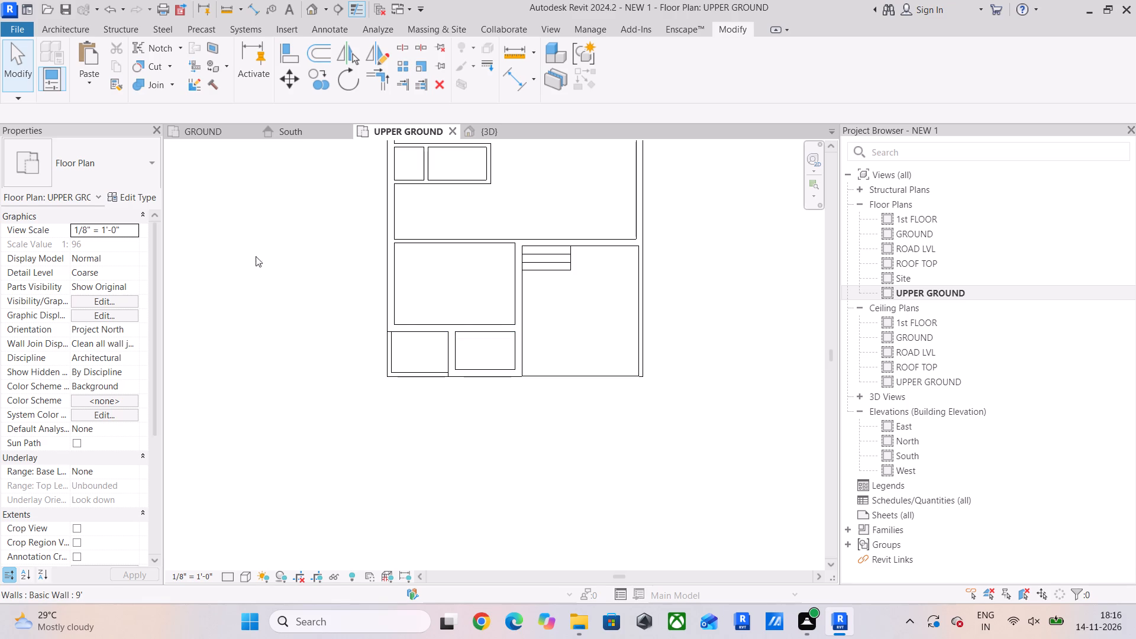
click(573, 378)
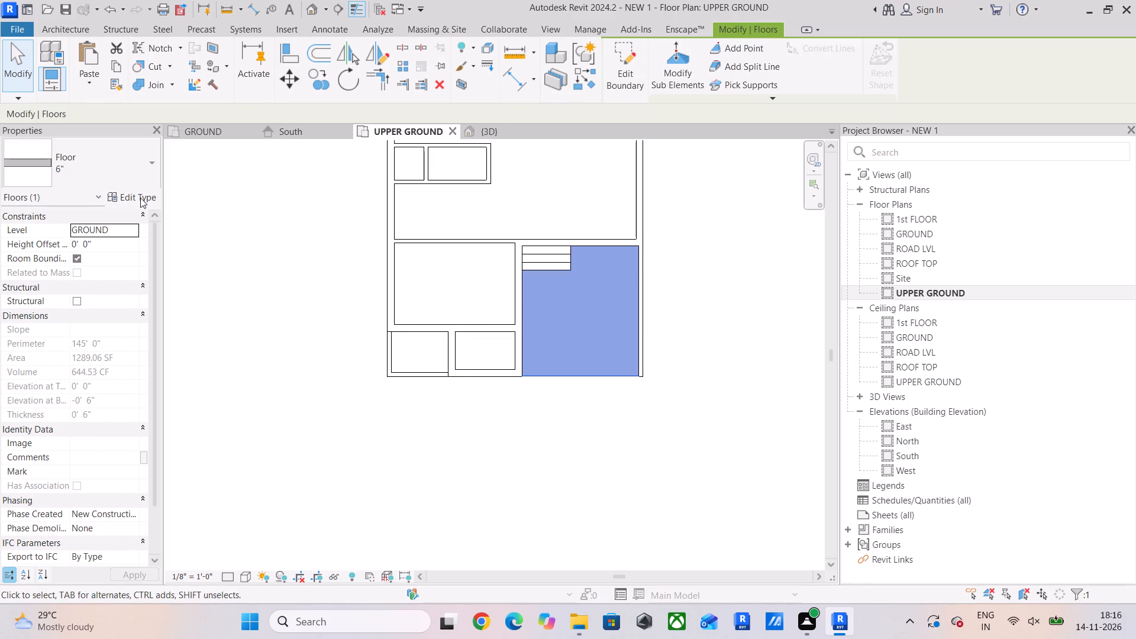
click(140, 198)
click(901, 112)
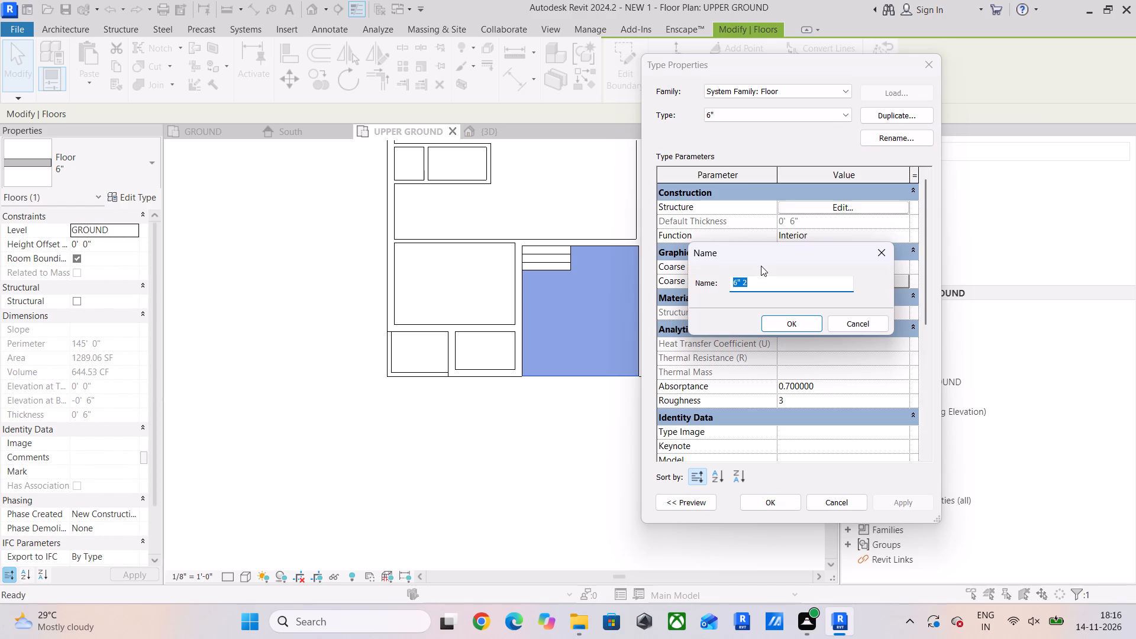
drag(764, 284, 744, 292)
text(PARKING)
key(Return)
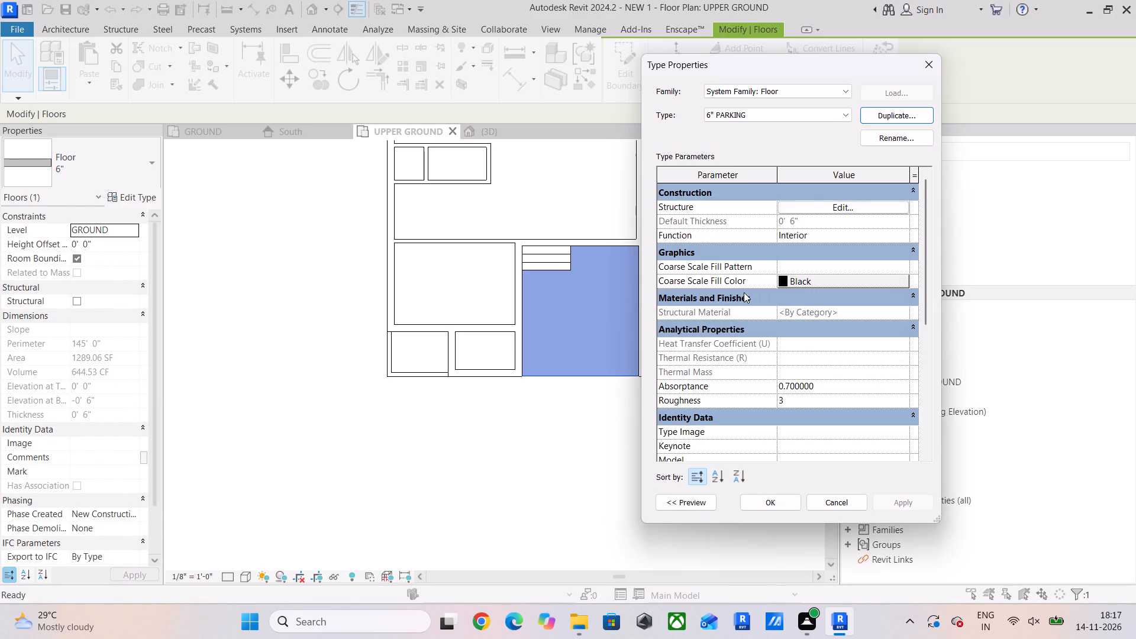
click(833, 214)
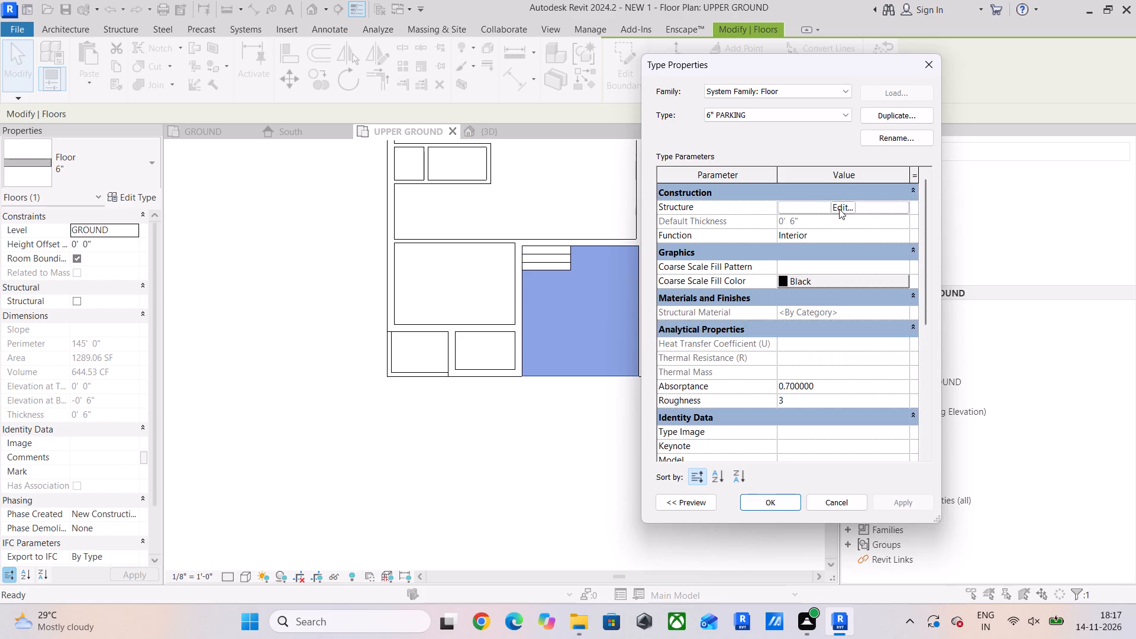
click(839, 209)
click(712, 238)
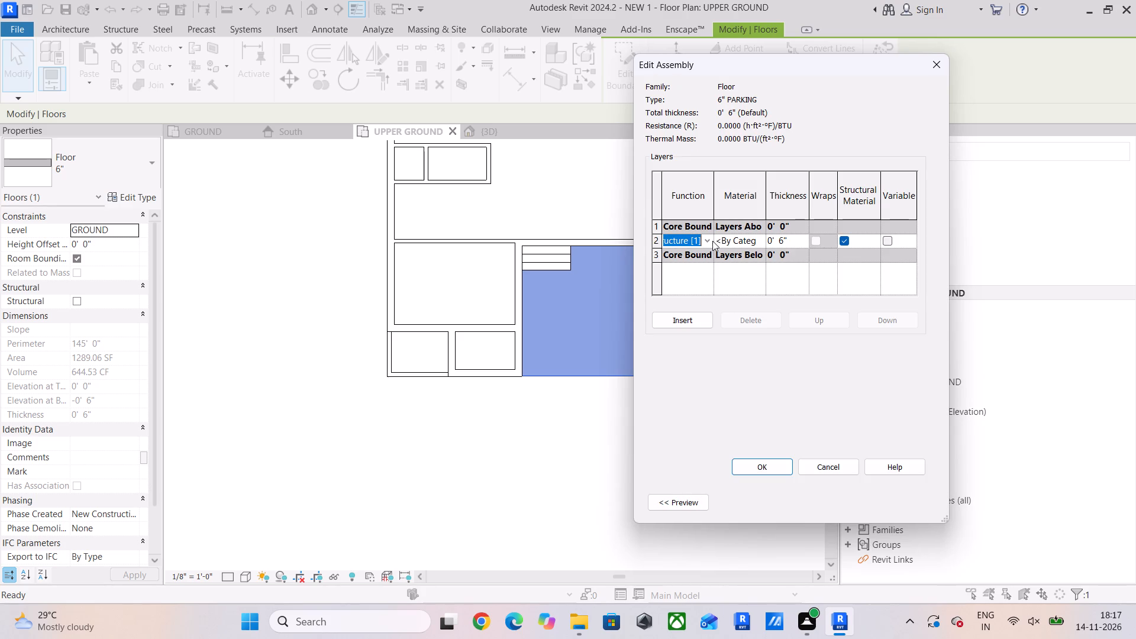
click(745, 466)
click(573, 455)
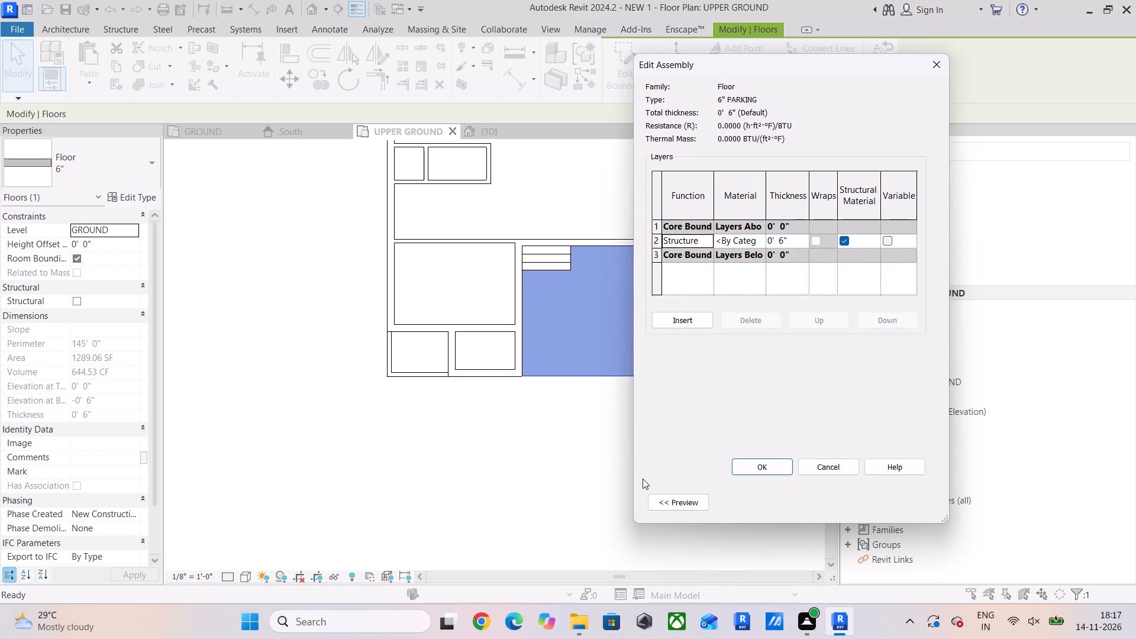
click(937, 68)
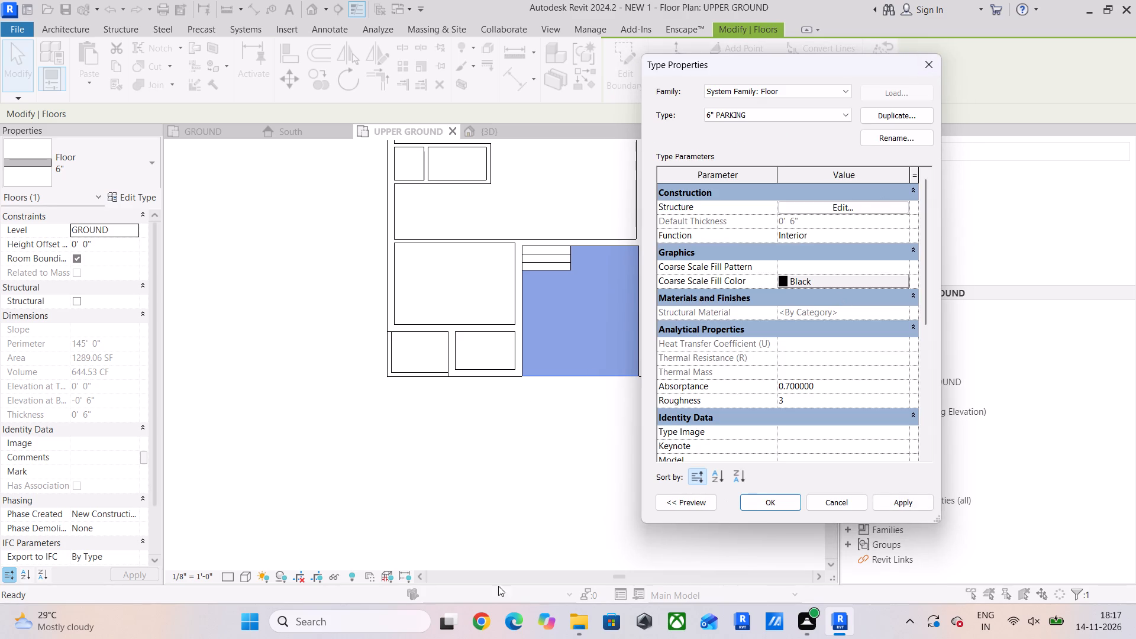
Switch to Chrome and search Google Images for "PARKING TILES", looking through the tile pictures.
click(487, 626)
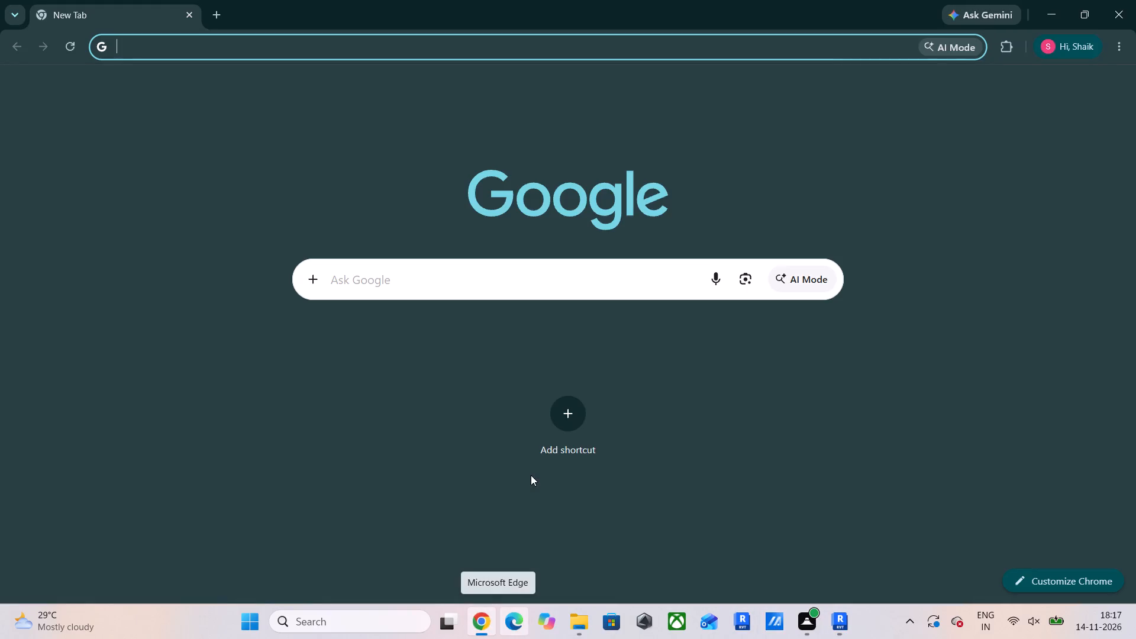
text(PARKING TILES)
key(Return)
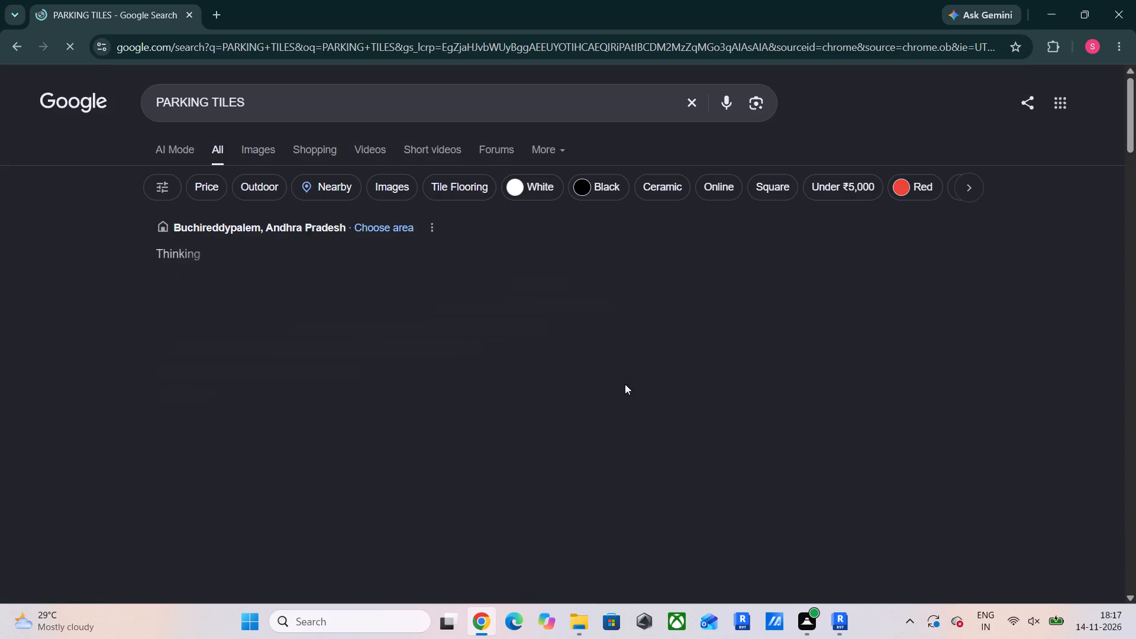
click(266, 147)
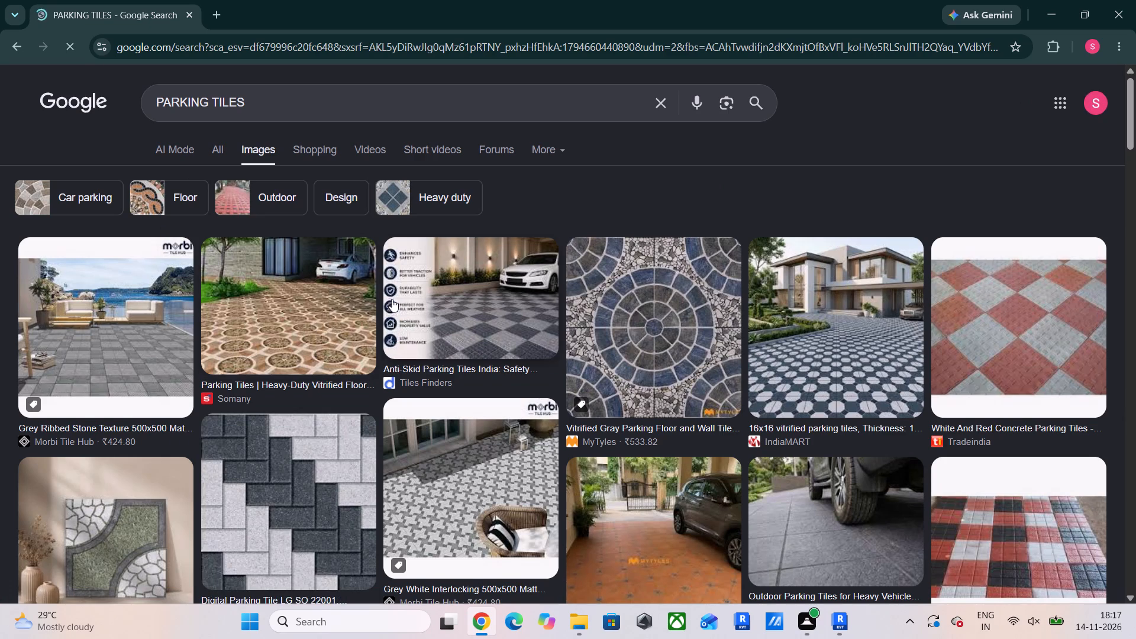
scroll(312, 360, down, 4)
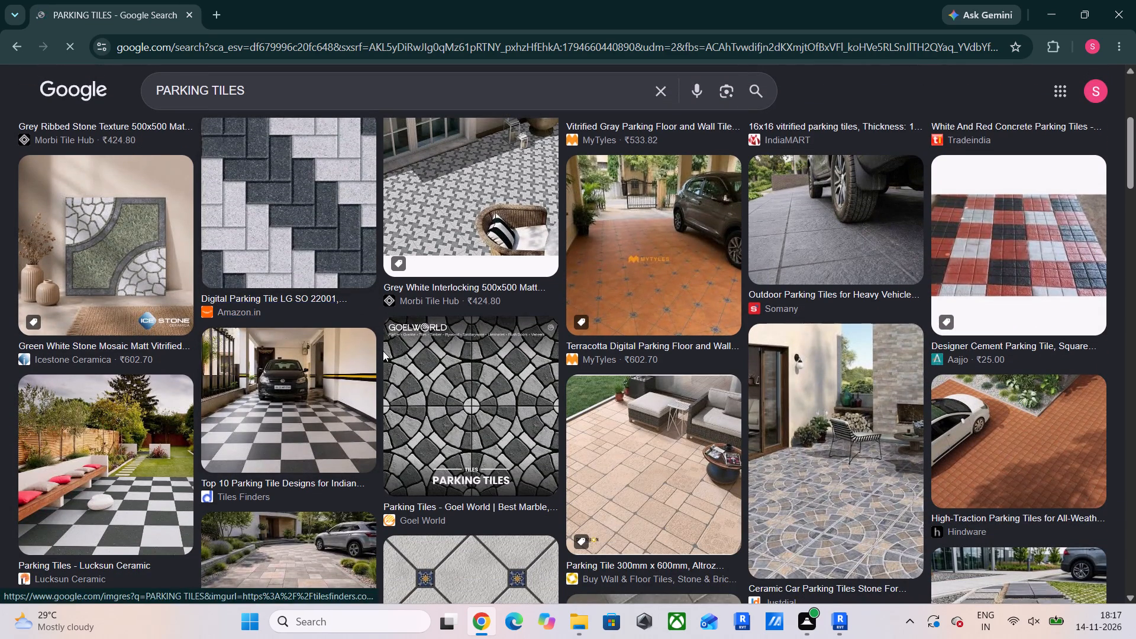
scroll(383, 351, down, 3)
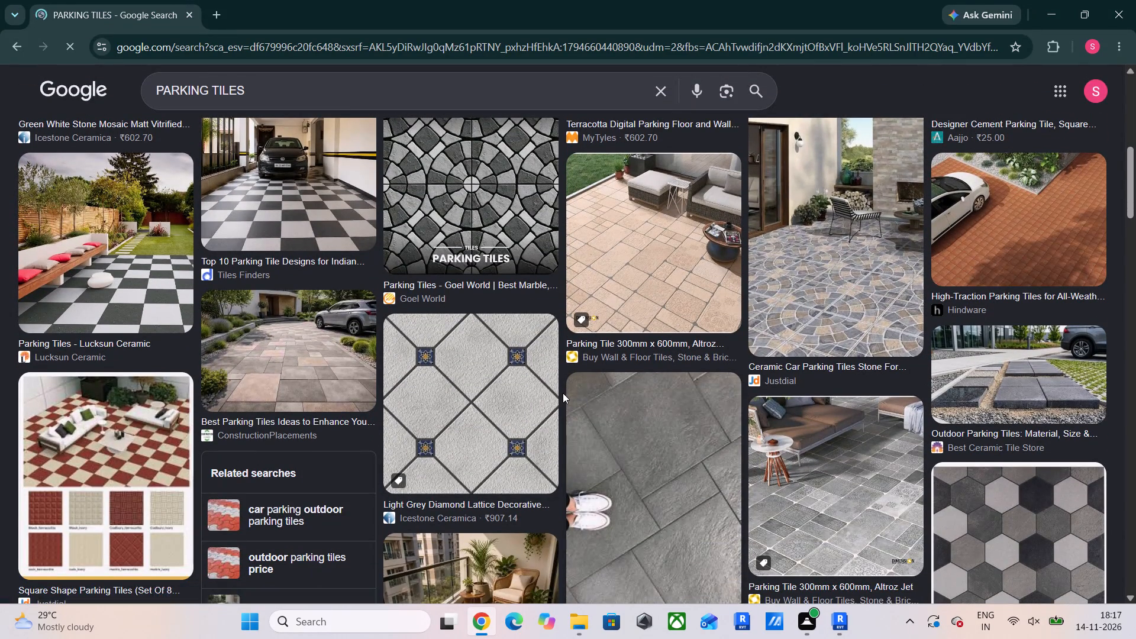
scroll(563, 393, down, 4)
Refine the image search to "PARKING TILES TEXTURES".
click(327, 94)
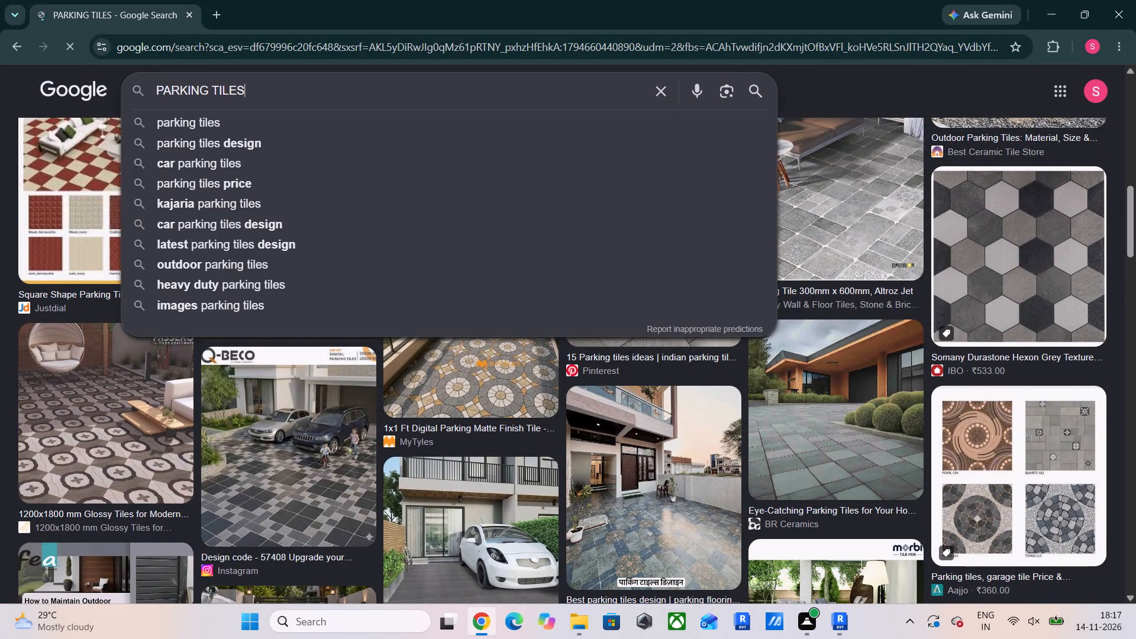
key(space)
text(TER)
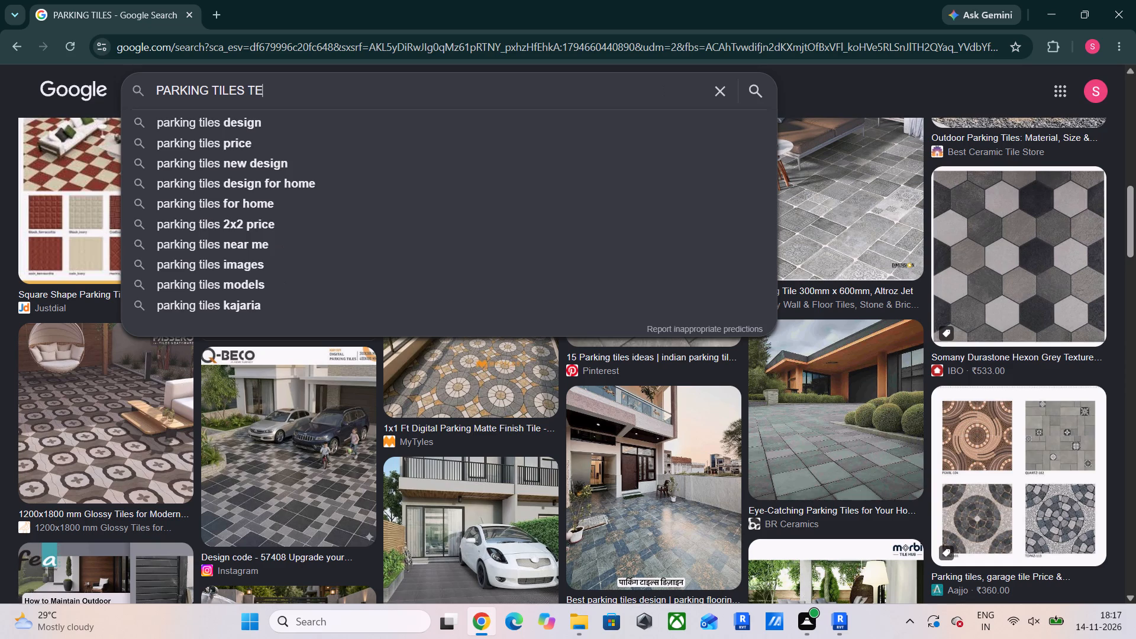
text(XTURES)
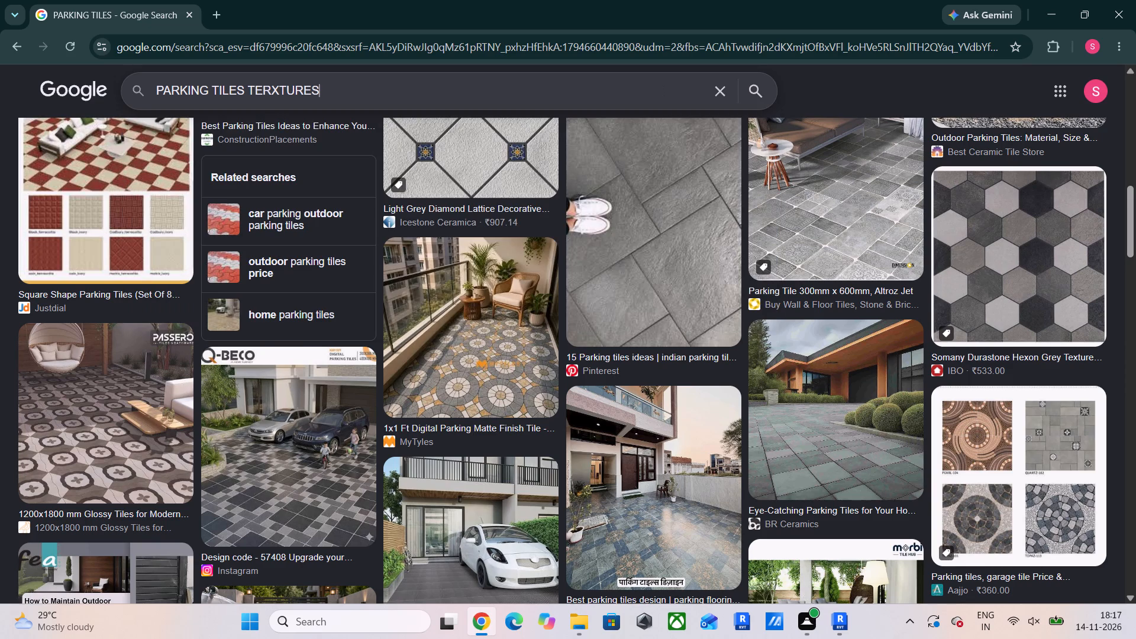
key(BackSpace)
key(BackSpace)
key(BackSpace)
key(BackSpace)
key(BackSpace)
key(BackSpace)
key(BackSpace)
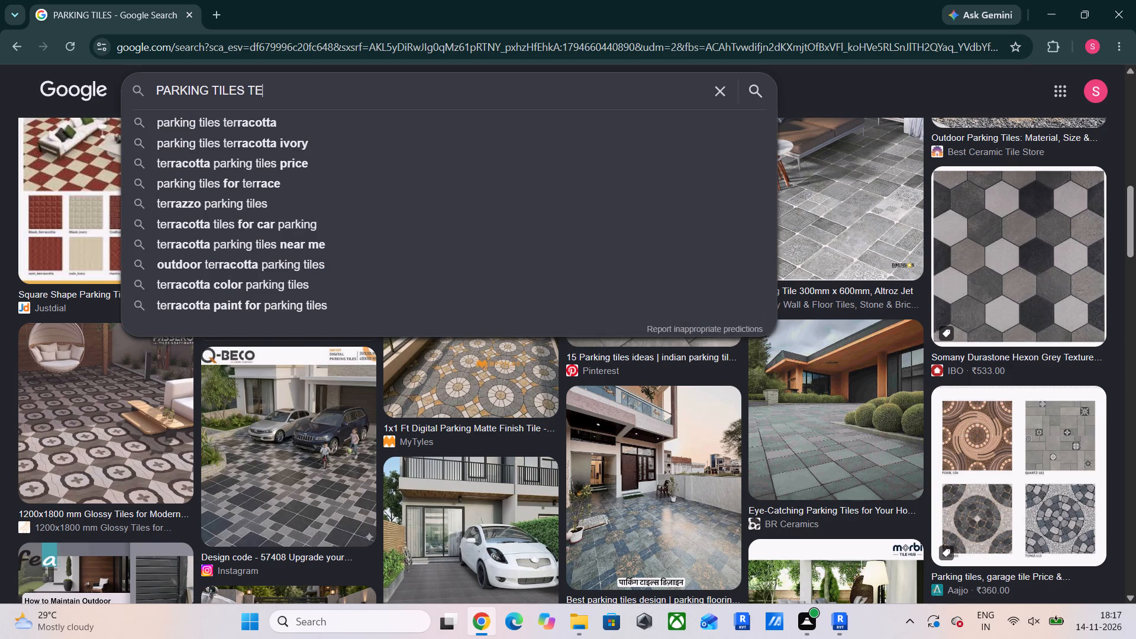
text(XTURES)
key(Return)
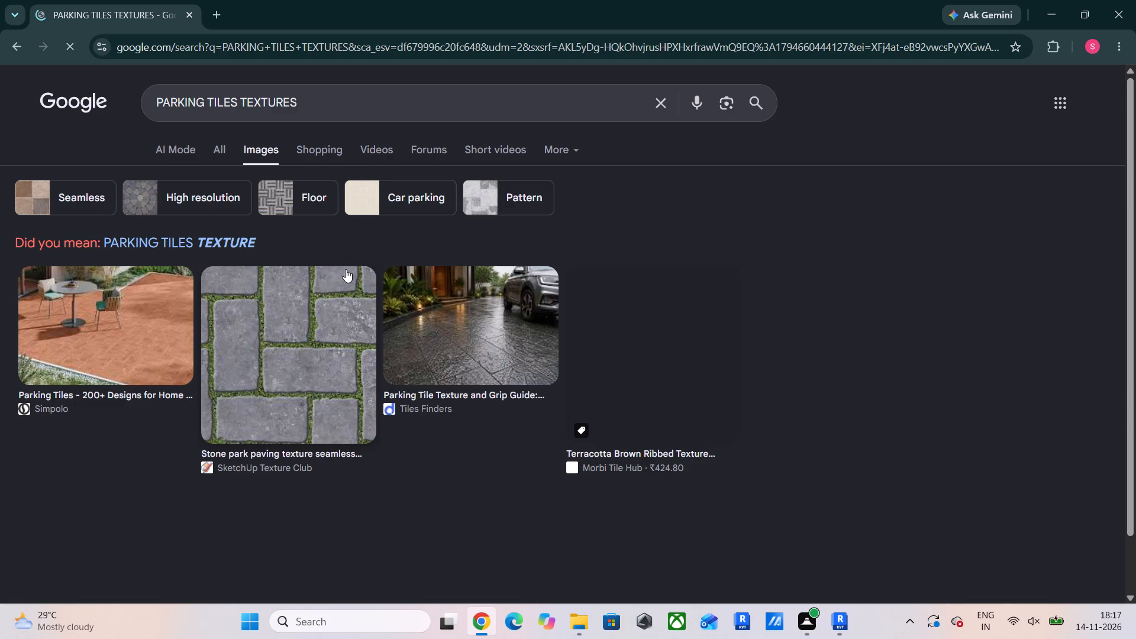
Look through the parking tile texture images for a pattern suitable for the parking floor.
scroll(580, 323, down, 4)
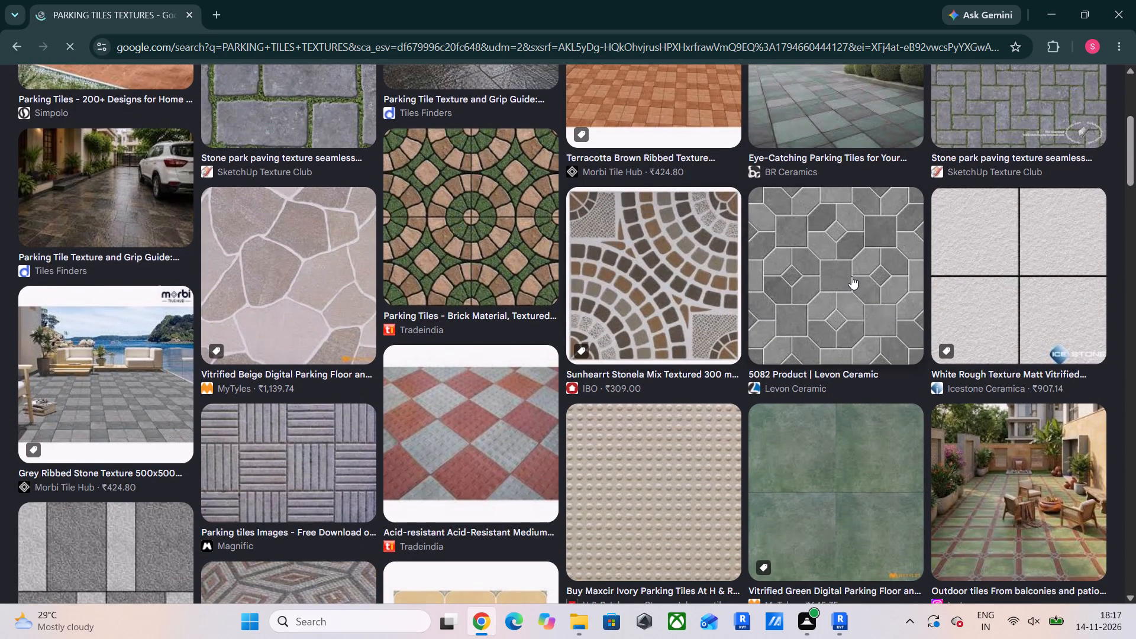
scroll(851, 276, up, 2)
scroll(851, 276, down, 3)
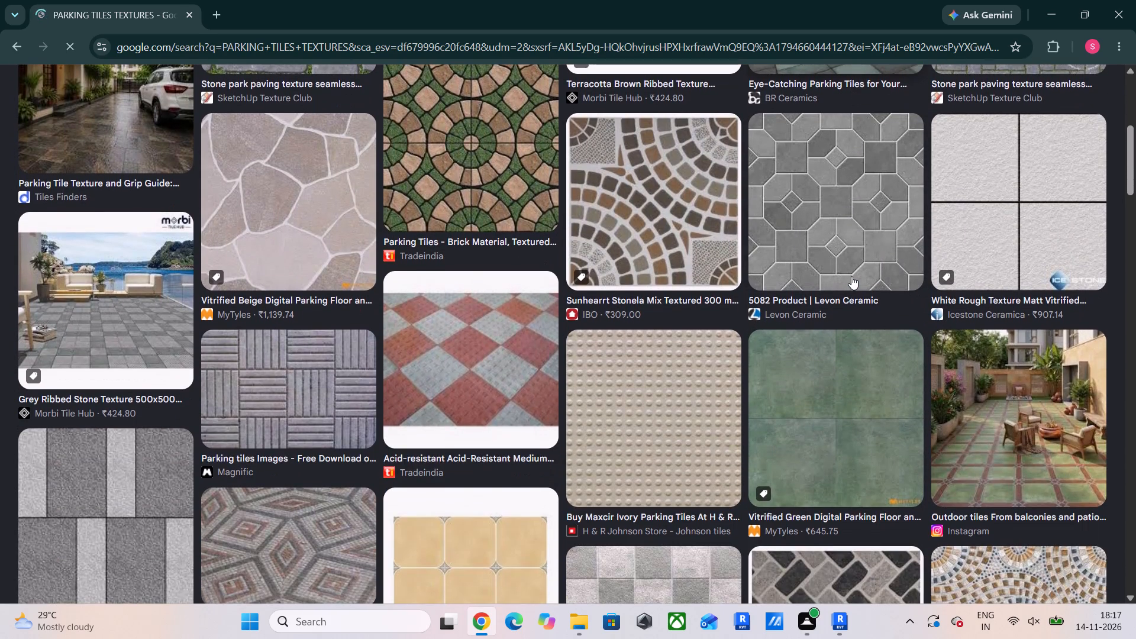
scroll(851, 276, down, 4)
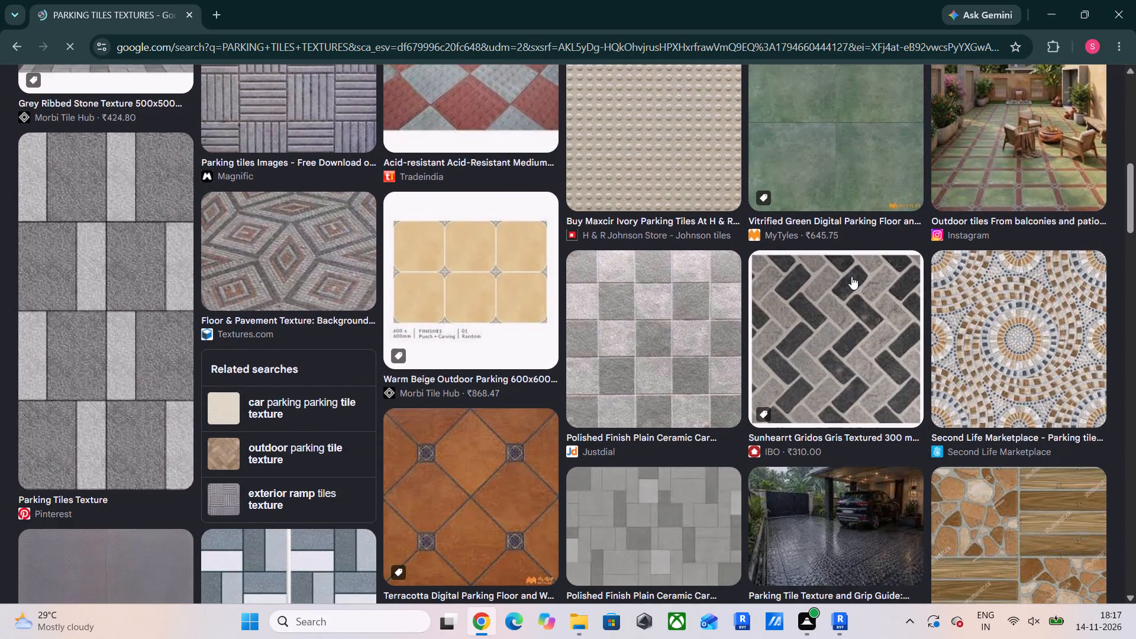
scroll(851, 276, down, 3)
scroll(851, 276, up, 8)
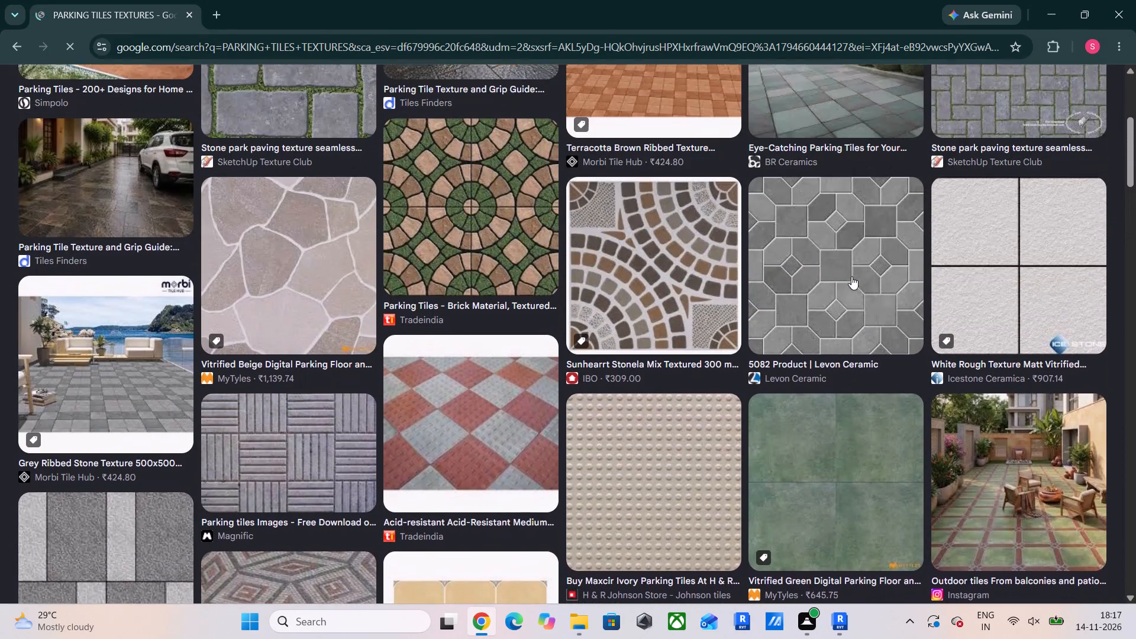
Save the grey octagon-and-square tile image from Levon Ceramic to New Volume (D:) as a JPEG named PARKING.
click(851, 276)
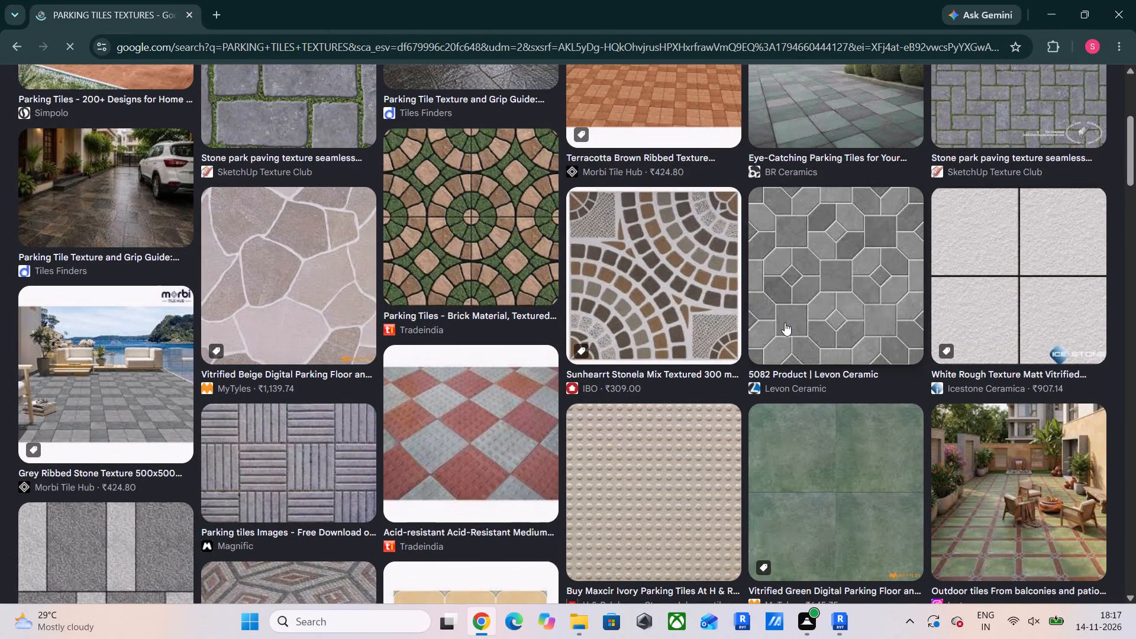
scroll(782, 324, down, 9)
scroll(635, 382, down, 2)
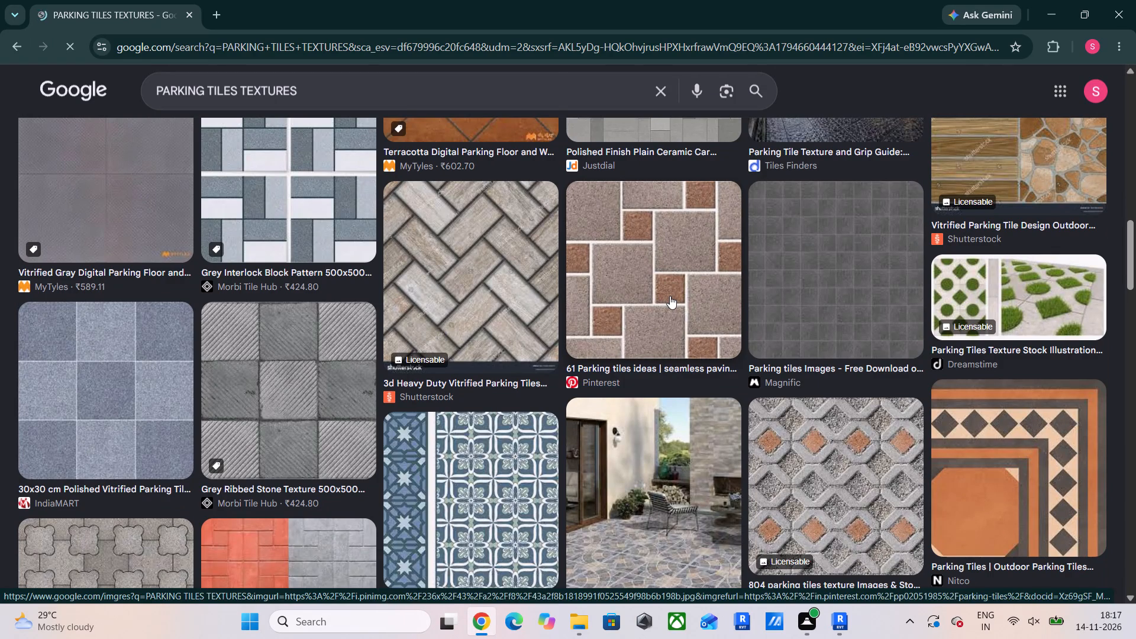
scroll(670, 296, up, 9)
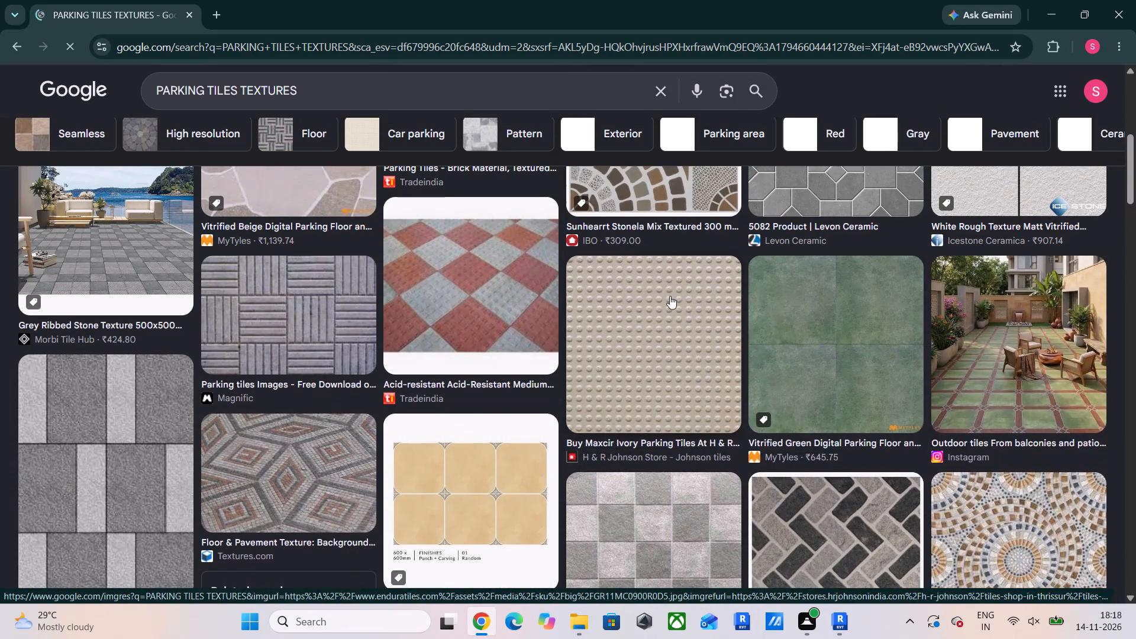
scroll(670, 296, up, 2)
scroll(670, 296, down, 4)
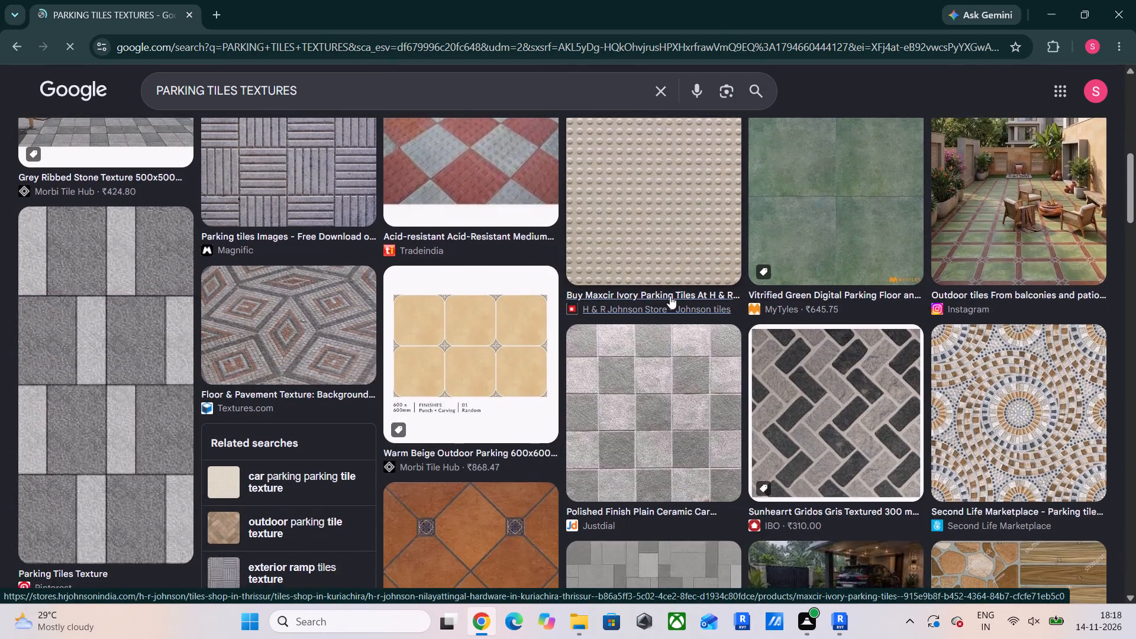
scroll(670, 296, down, 8)
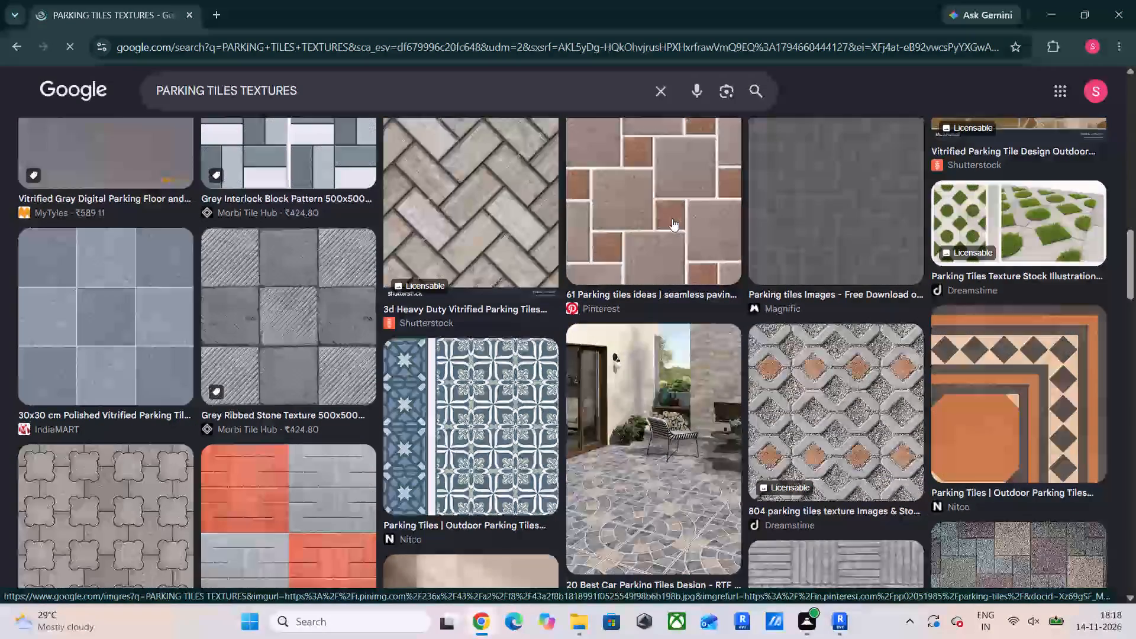
right_click(815, 296)
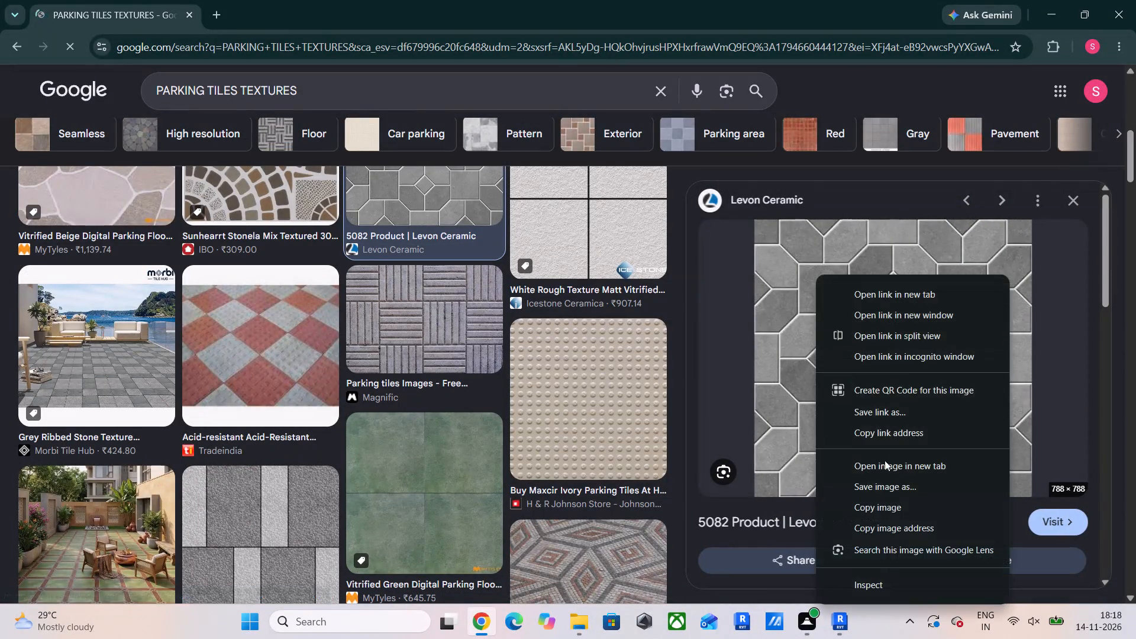
click(880, 489)
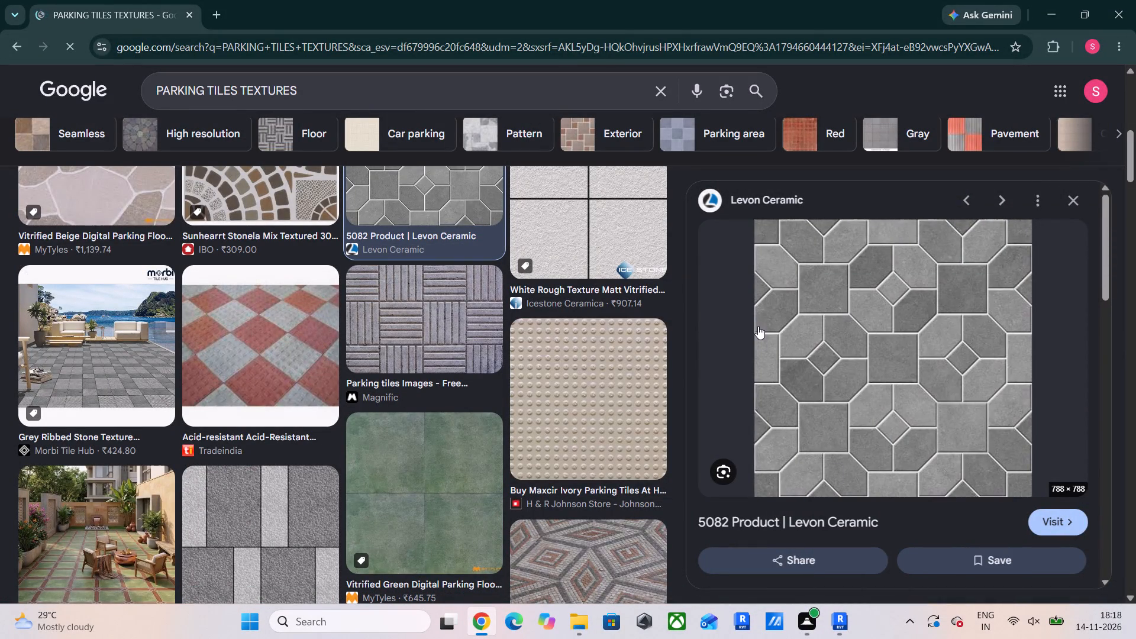
scroll(401, 374, down, 8)
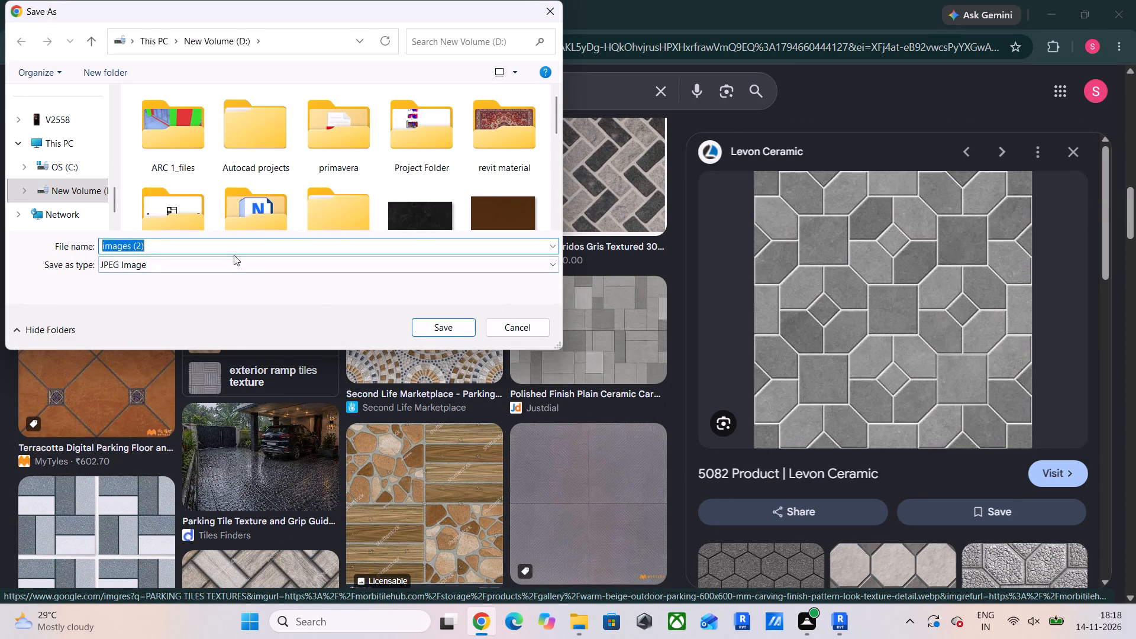
text(PARKING)
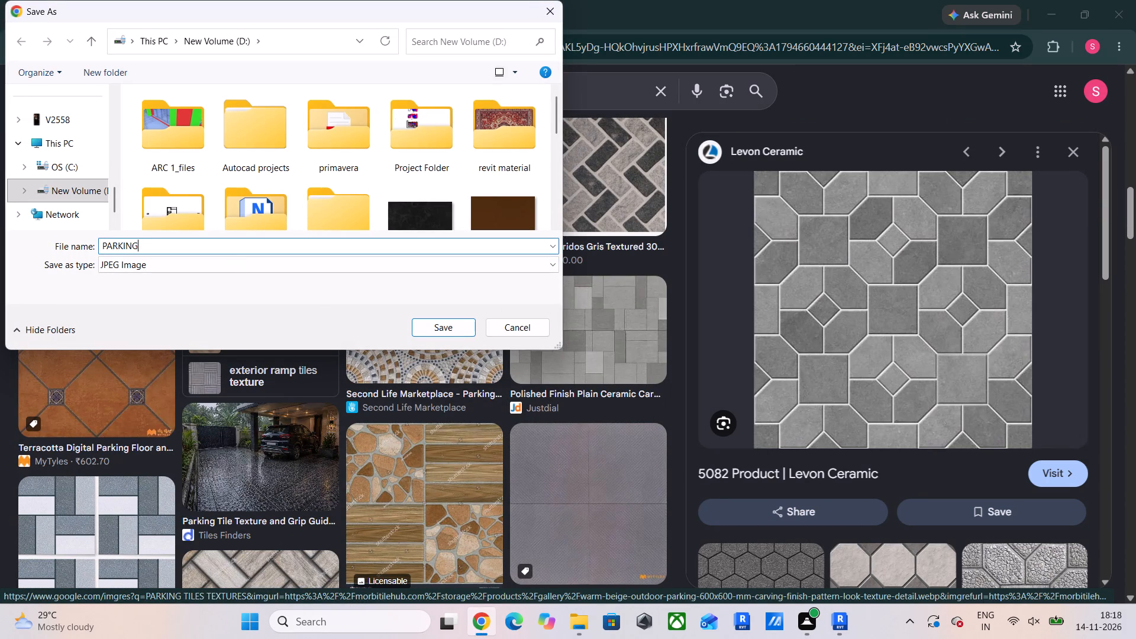
key(Return)
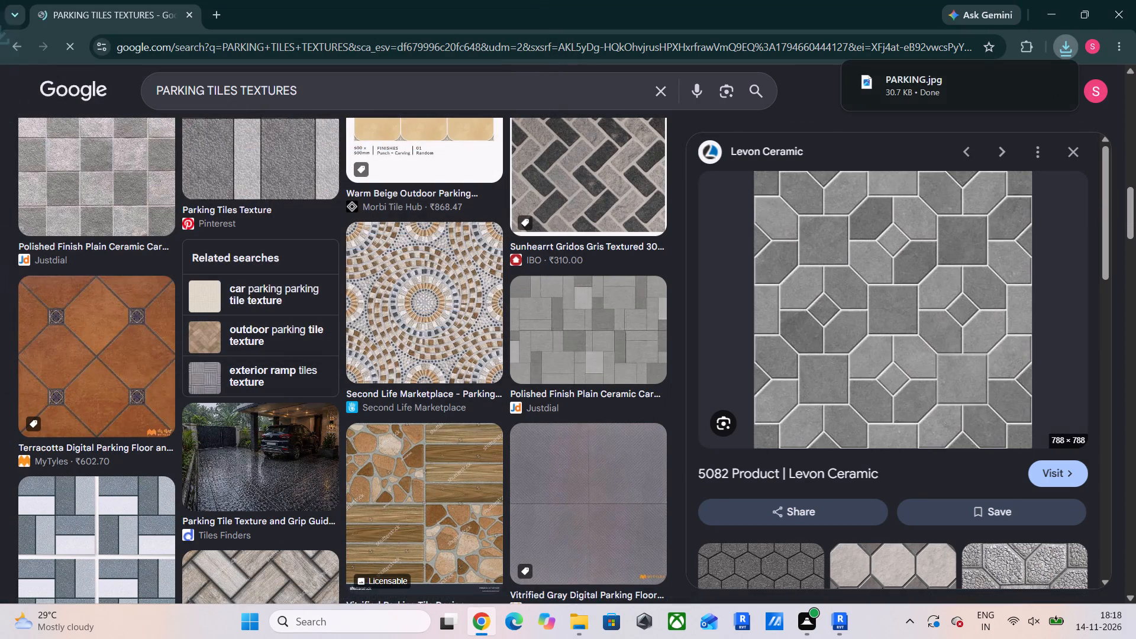
Save the Pinterest beige-and-brown paving tile image to New Volume (D:) as a JPEG named PARKING 2.
scroll(585, 309, down, 6)
scroll(478, 326, down, 1)
click(575, 202)
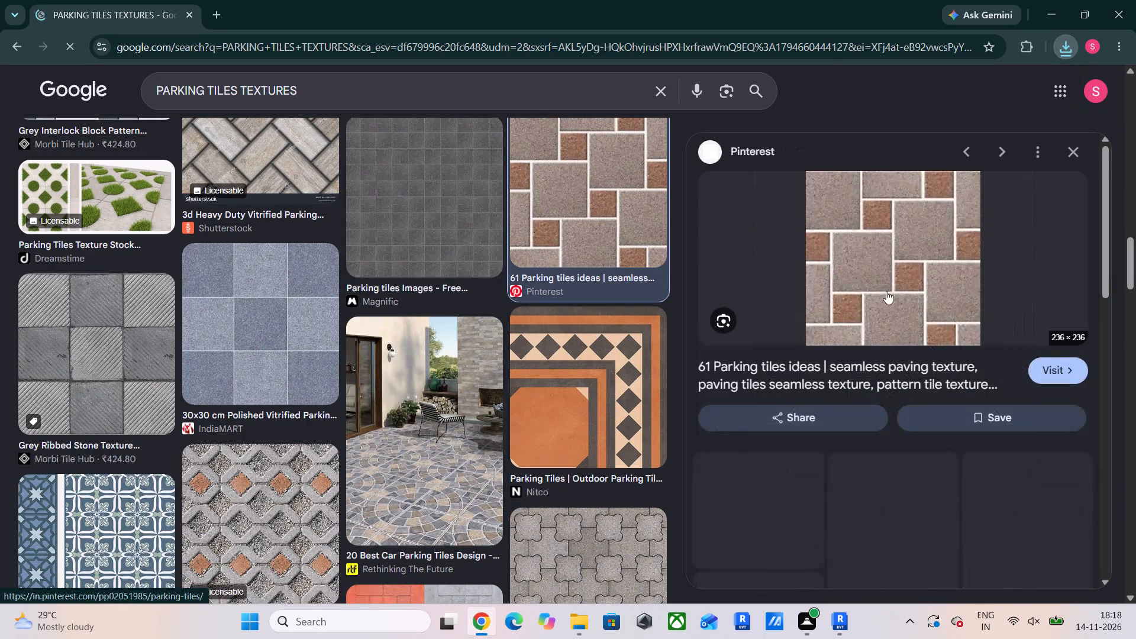
right_click(892, 280)
click(951, 482)
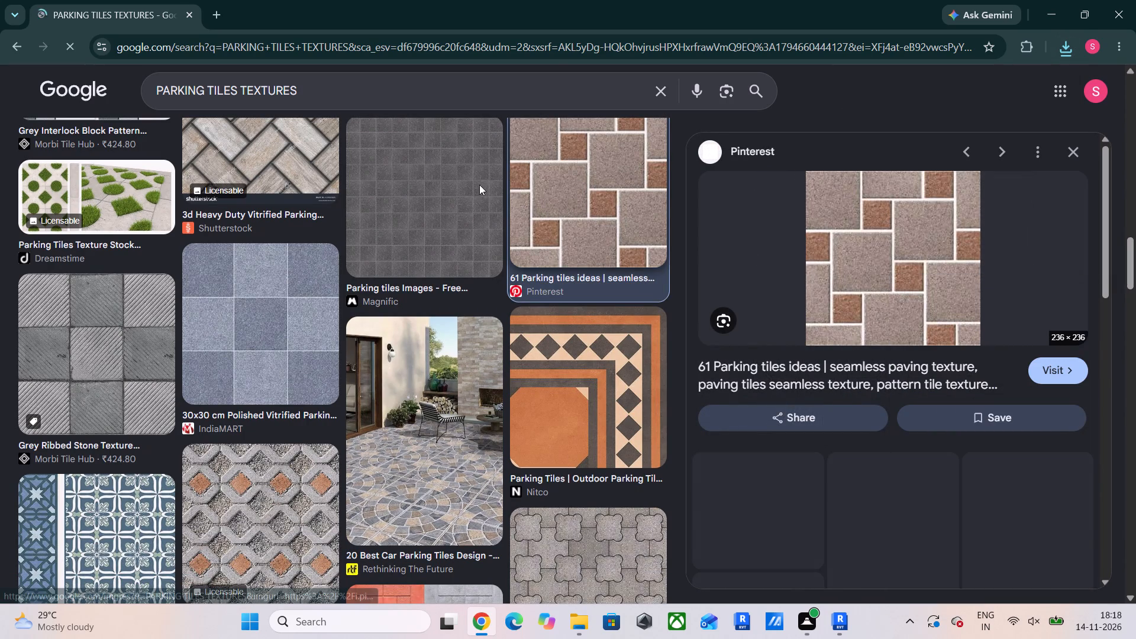
text(PARKING)
key(space)
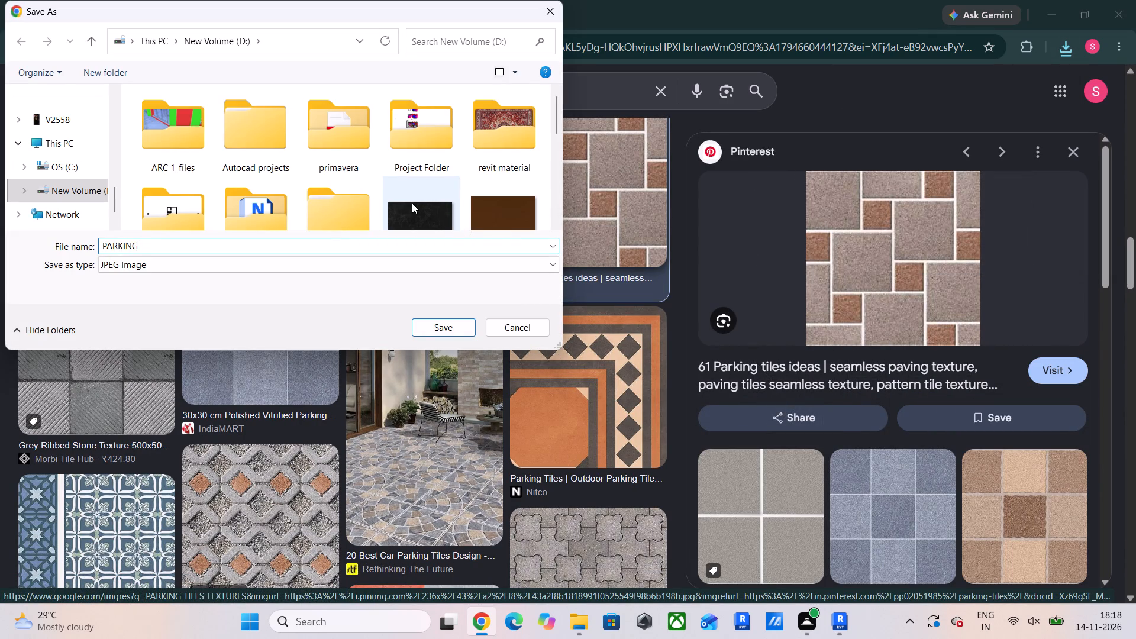
key(2)
key(Return)
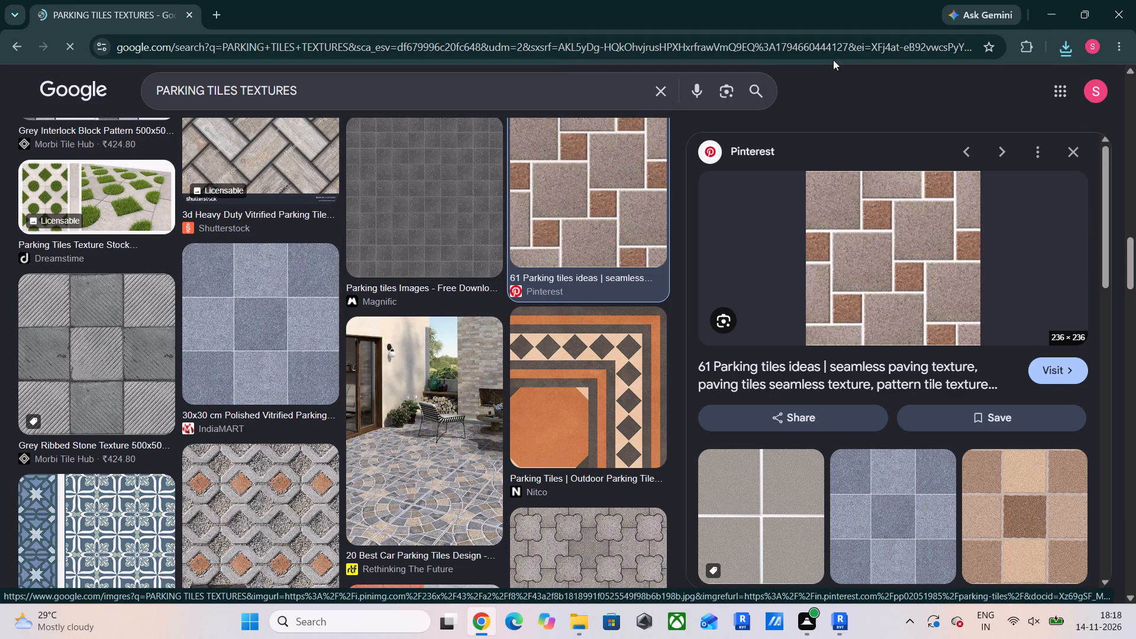
Switch to Revit and create a new material named 0 PARKING for the structure layer of the 6" PARKING floor type.
click(1047, 13)
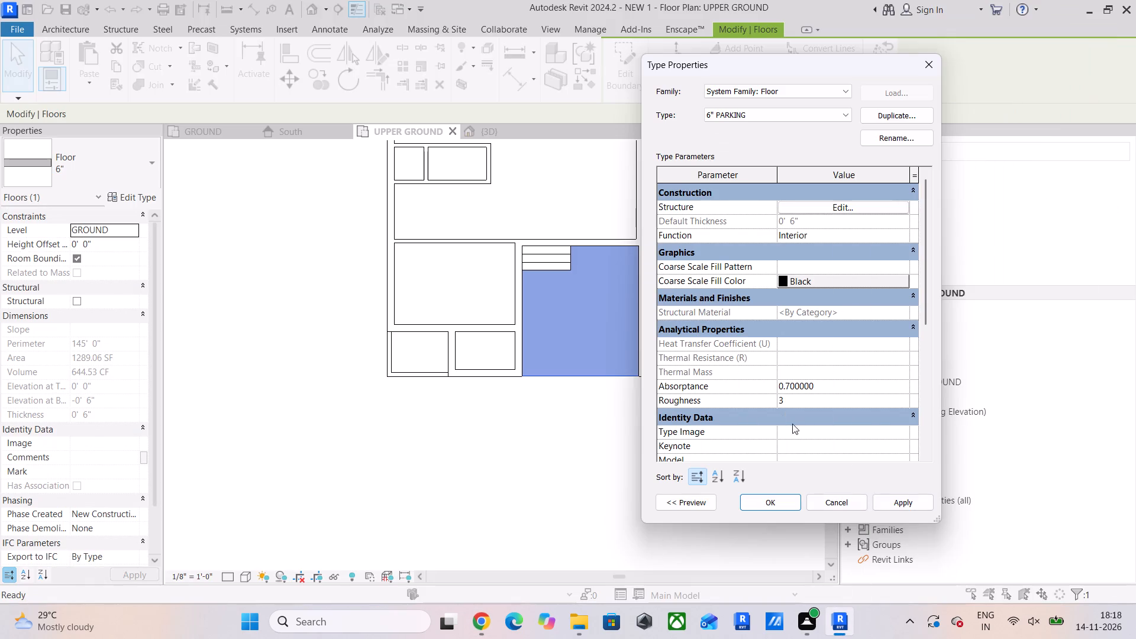
click(853, 207)
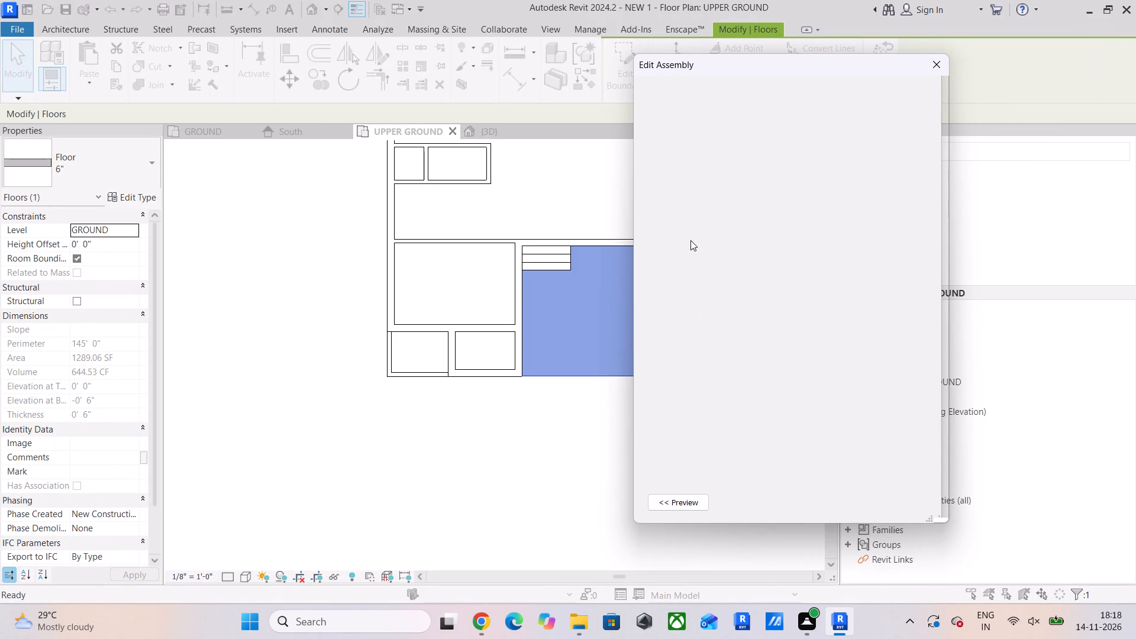
click(761, 237)
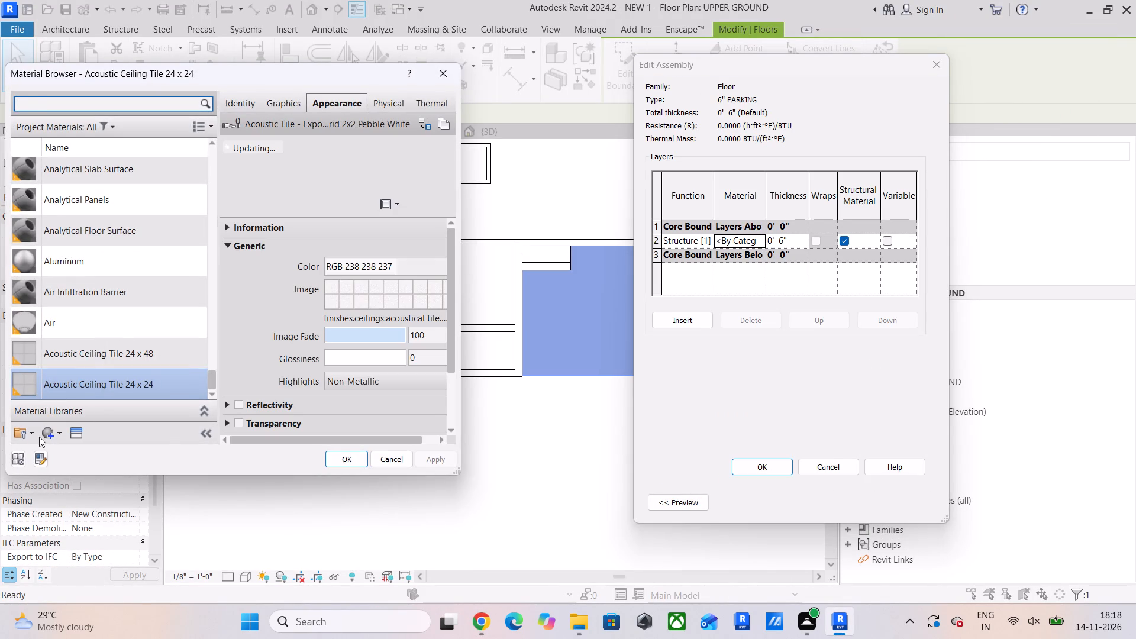
click(39, 437)
click(67, 447)
right_click(79, 272)
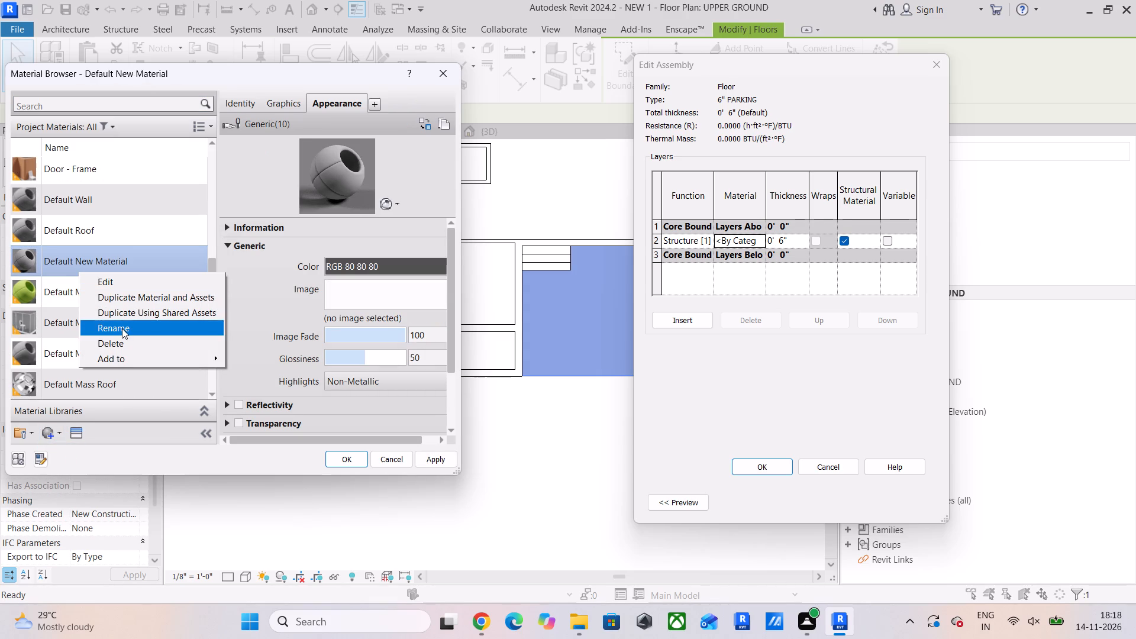
click(122, 328)
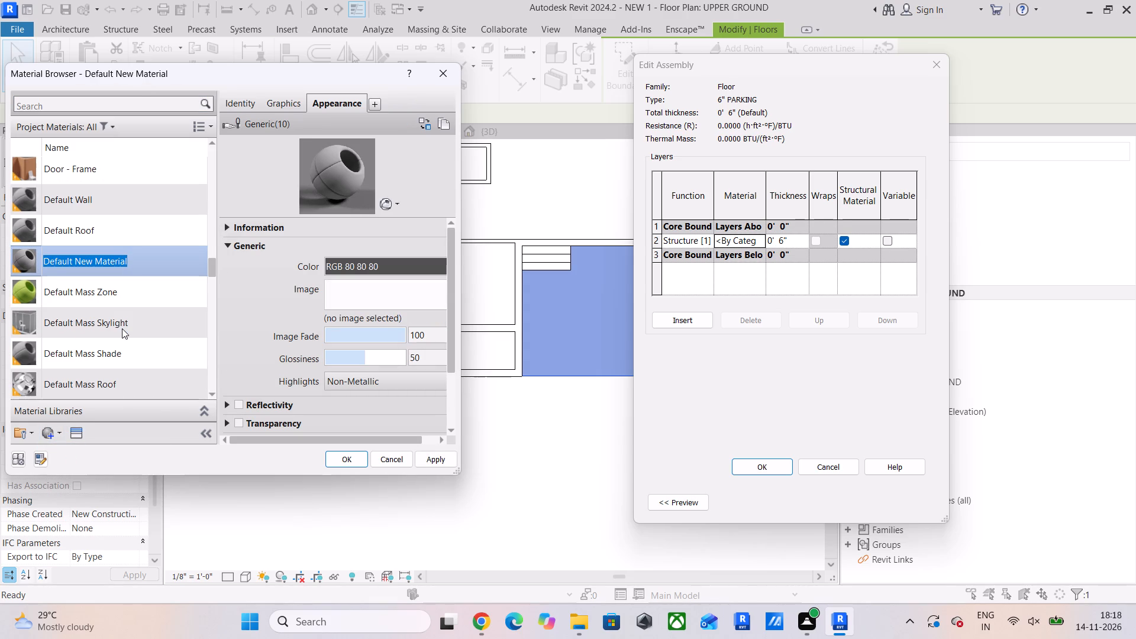
text(0 PARKING)
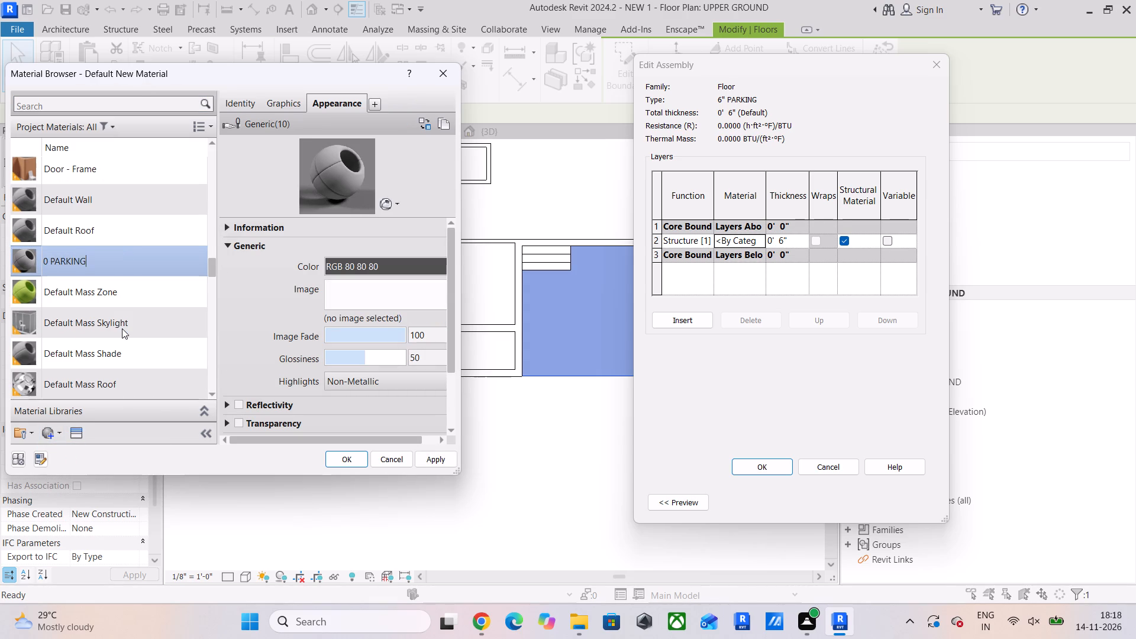
key(Return)
Load the PARKING image from New Volume (D:) as the 0 PARKING material's appearance image and review its texture settings.
click(343, 293)
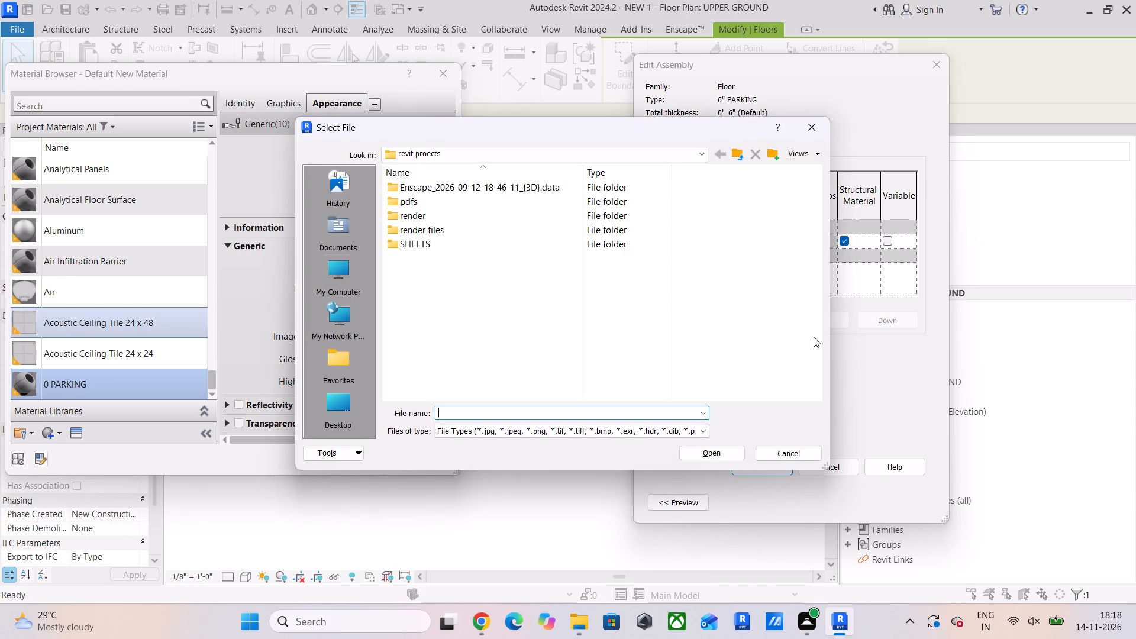
double_click(331, 268)
double_click(435, 224)
scroll(456, 299, down, 6)
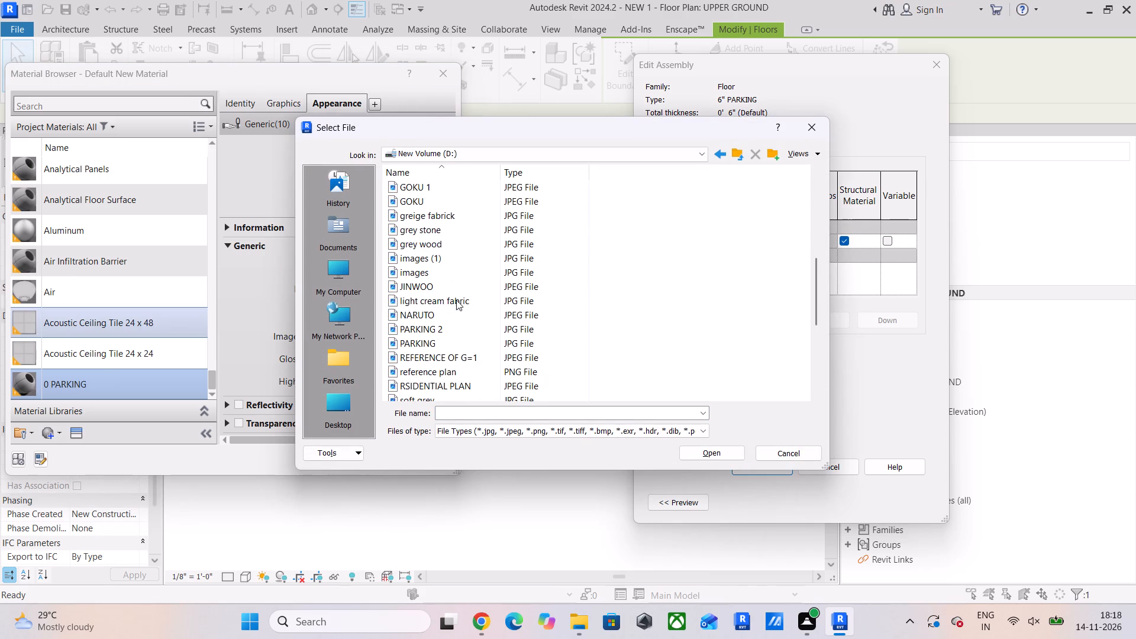
scroll(456, 305, down, 6)
scroll(451, 344, up, 3)
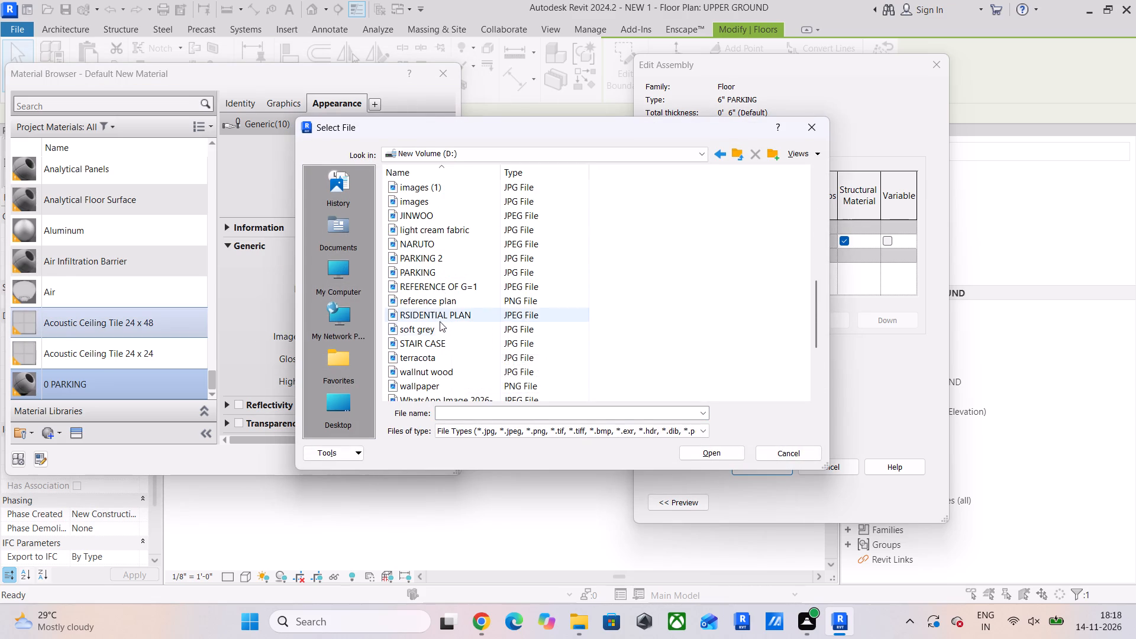
scroll(428, 314, up, 4)
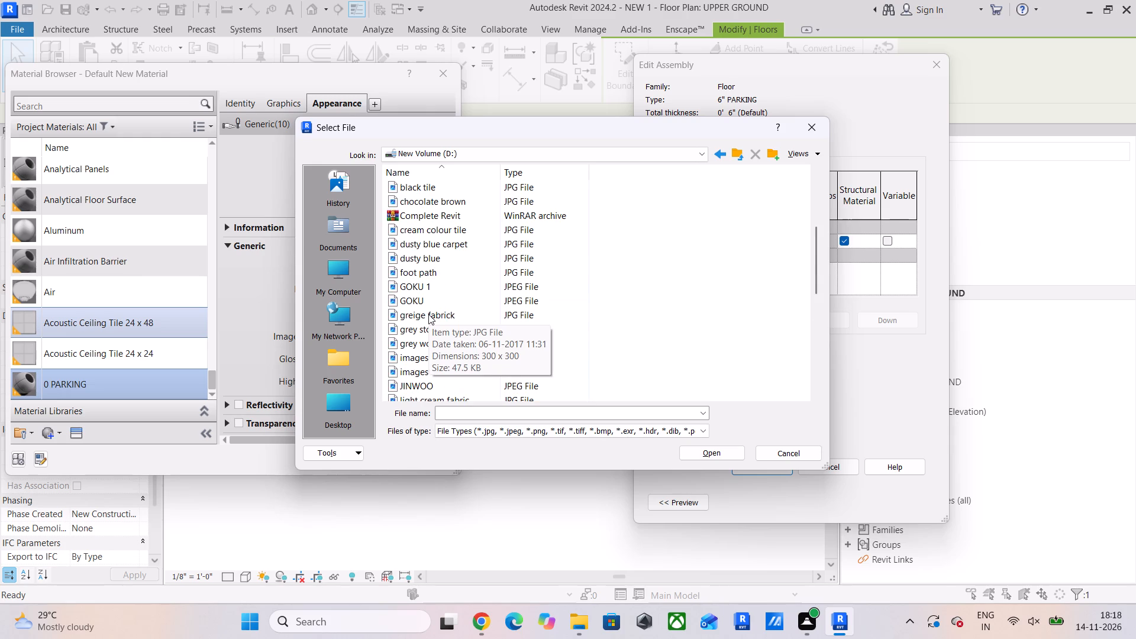
scroll(428, 314, down, 3)
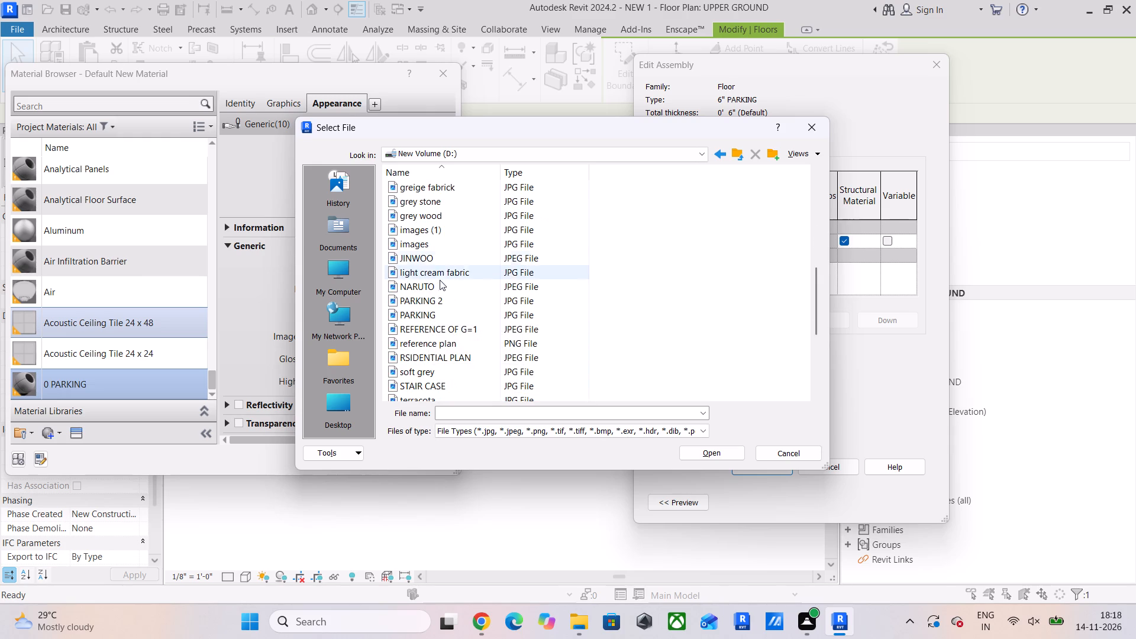
double_click(434, 314)
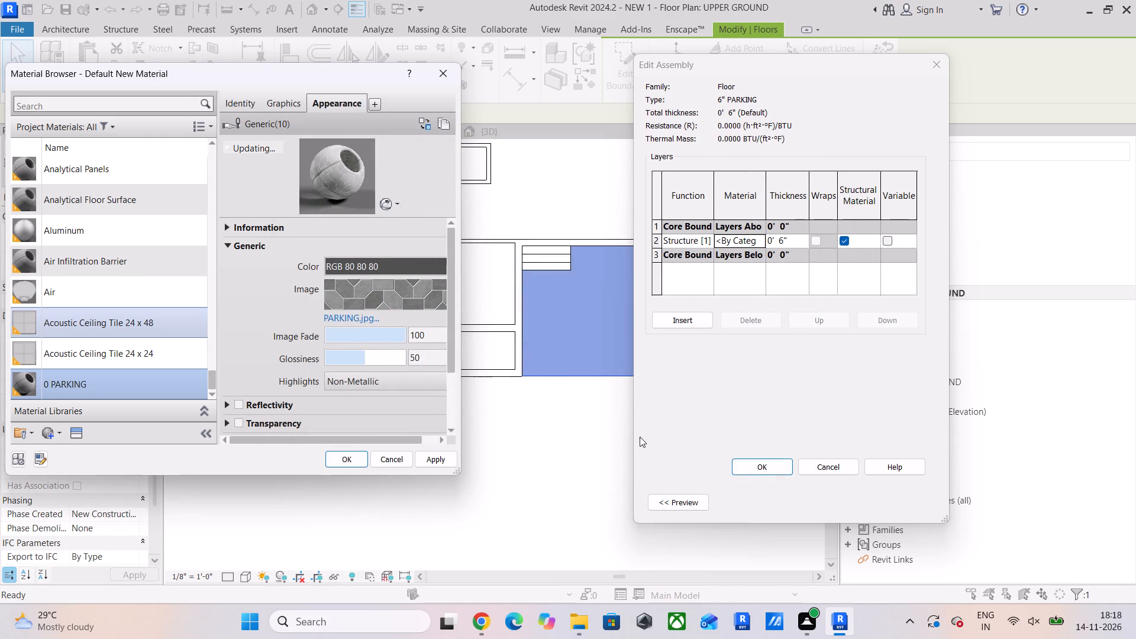
click(379, 296)
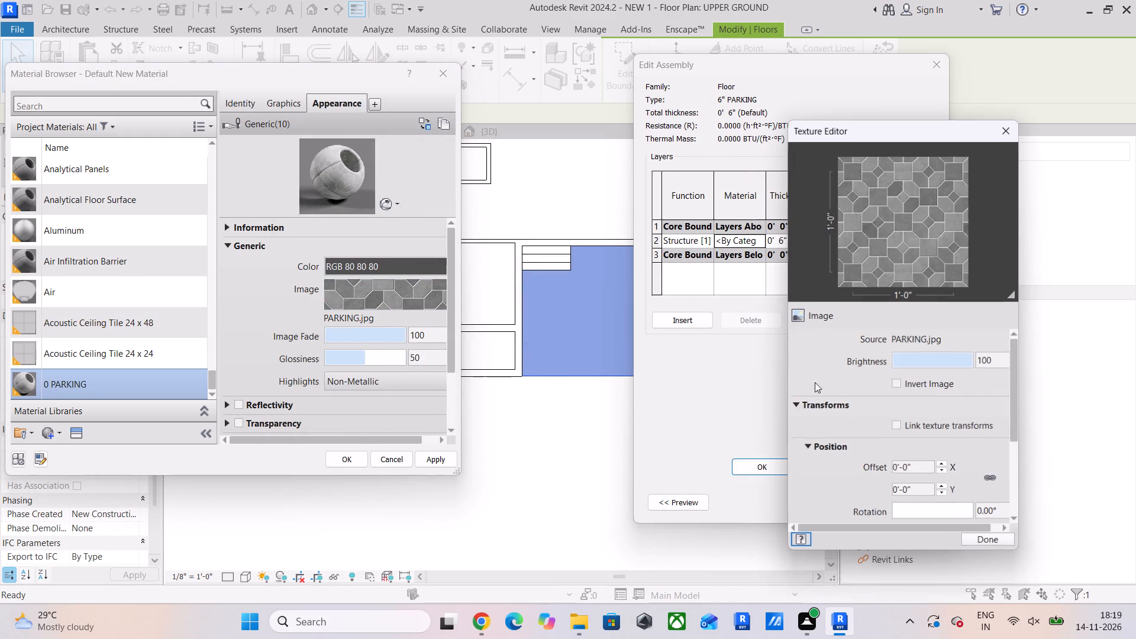
scroll(851, 425, down, 6)
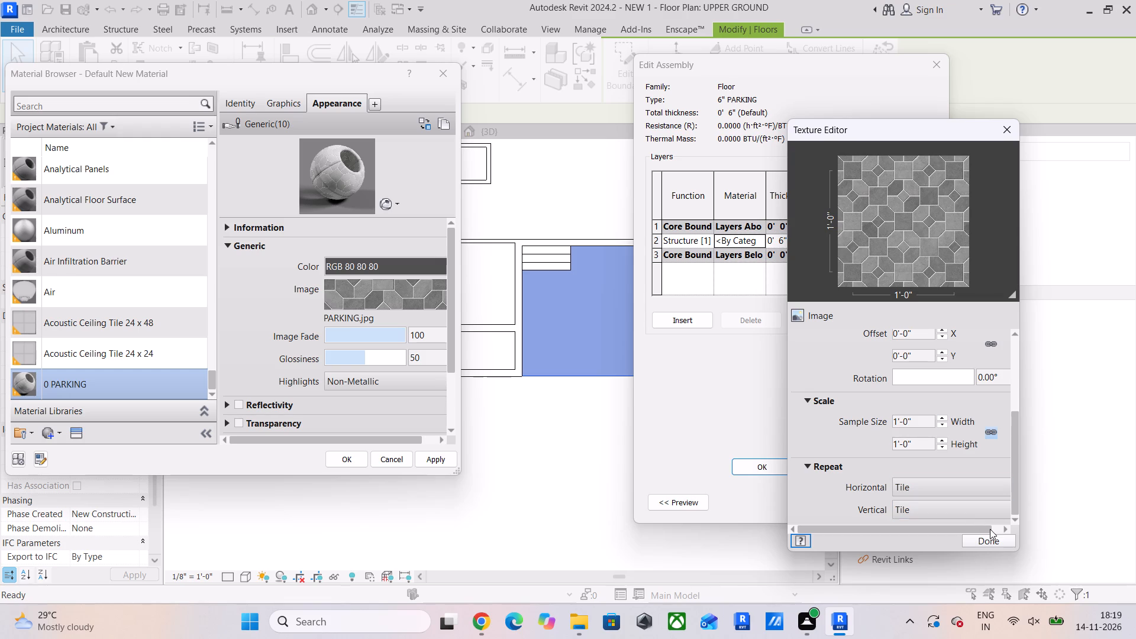
click(987, 539)
click(455, 473)
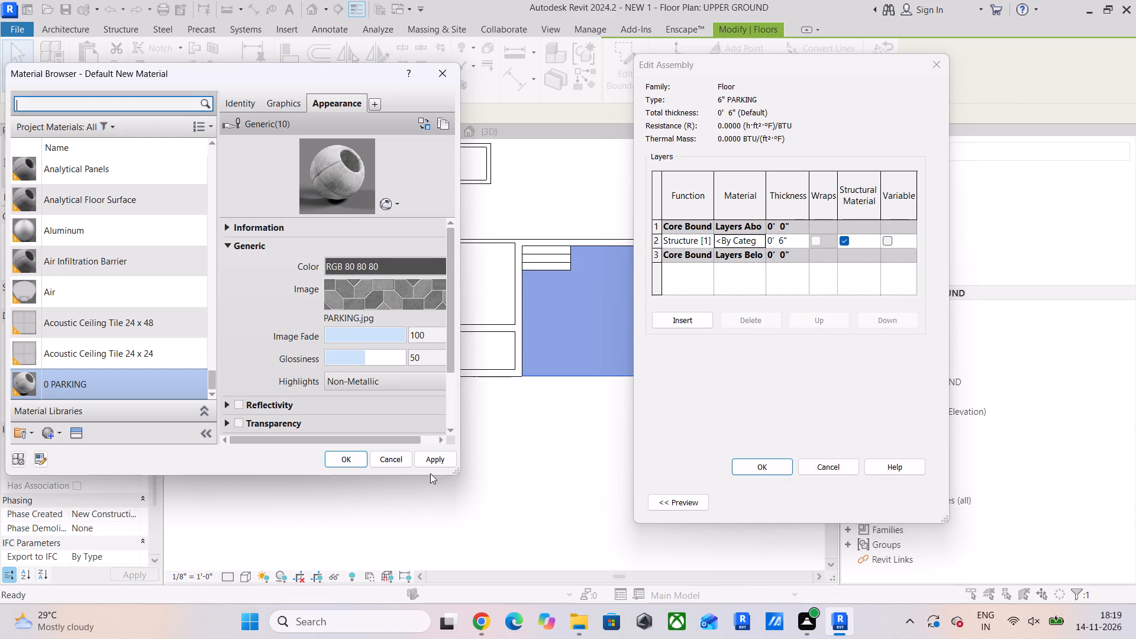
Assign 0 PARKING to the structure layer and apply the 6" PARKING type to the selected floor.
click(348, 464)
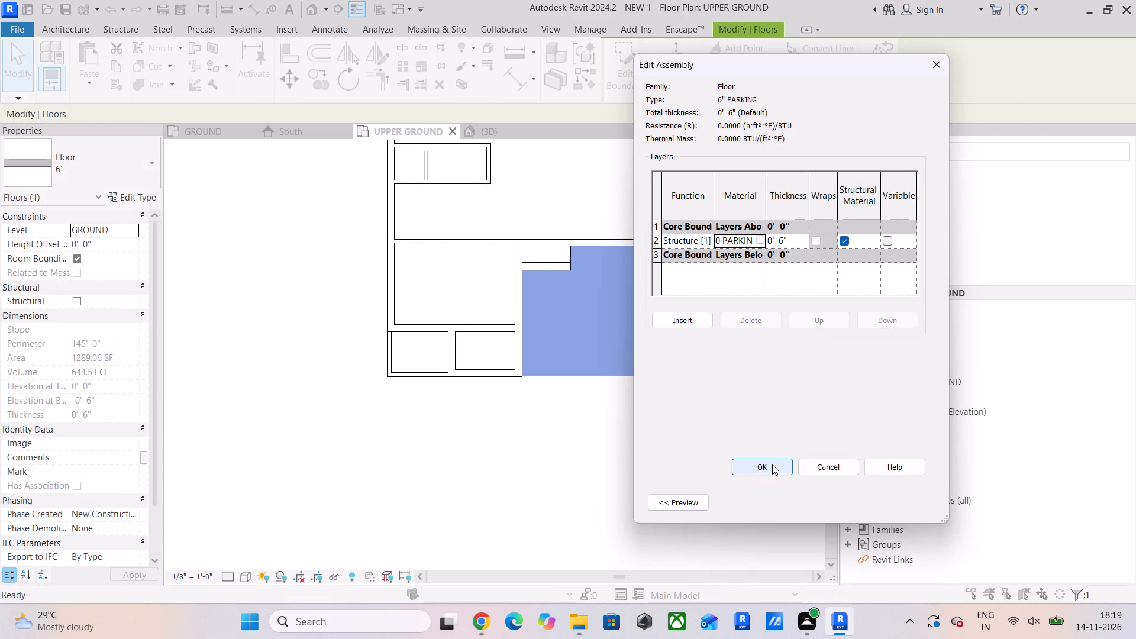
click(772, 464)
click(899, 499)
click(769, 501)
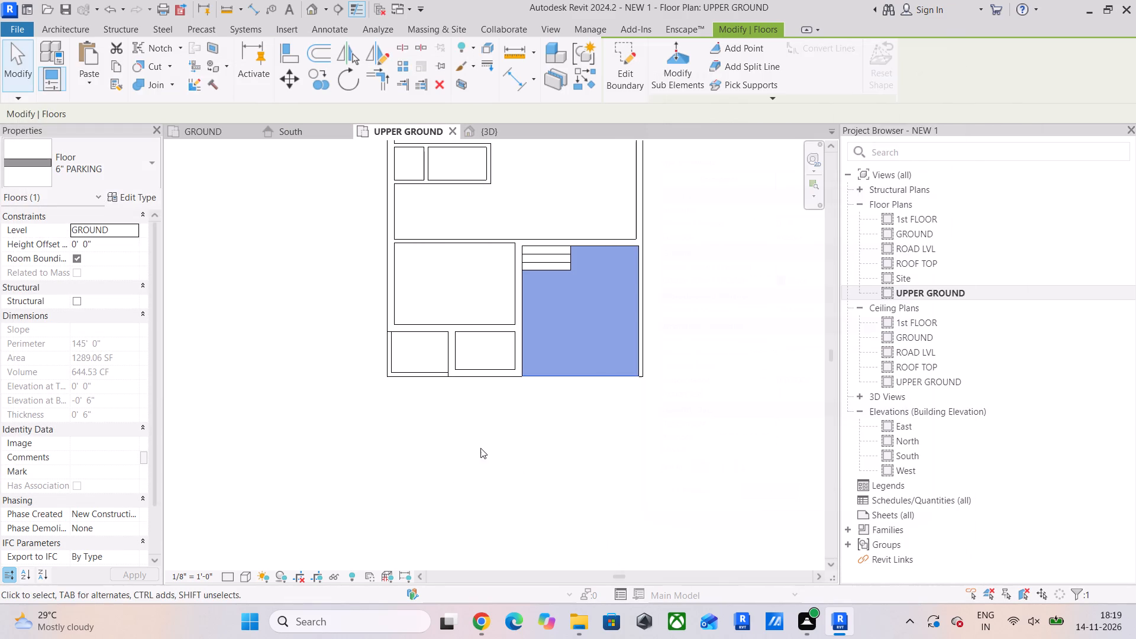
Examine the parking floor's tile pattern in the UPPER GROUND plan in Realistic style, returning the plan to Hidden Line.
click(245, 580)
click(283, 555)
click(566, 469)
scroll(577, 308, up, 6)
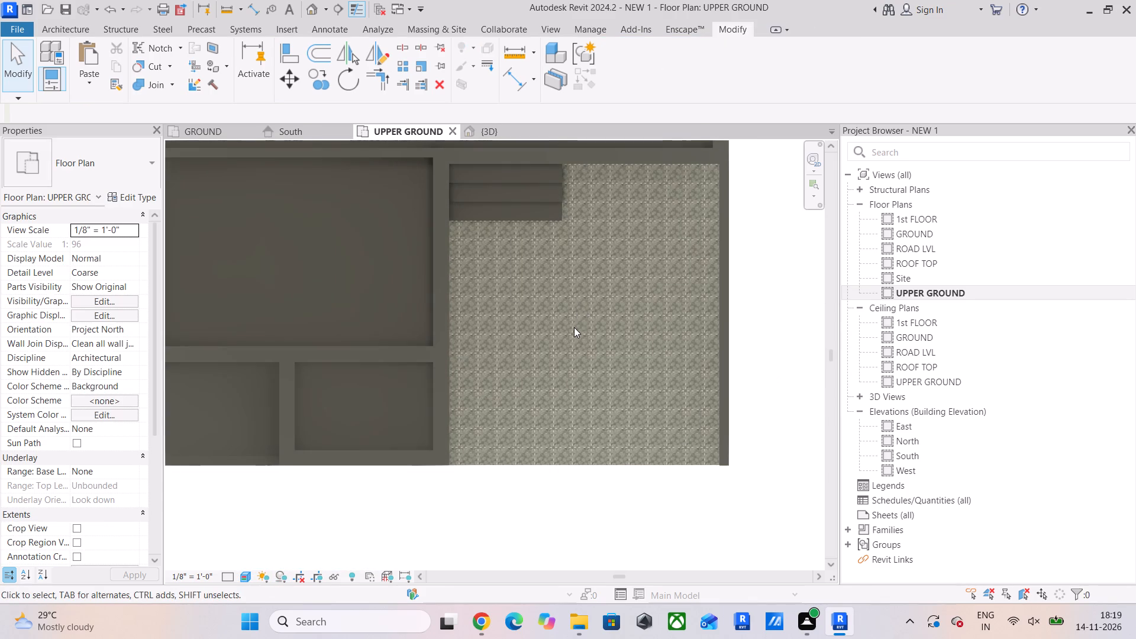
scroll(574, 327, up, 7)
scroll(573, 328, down, 10)
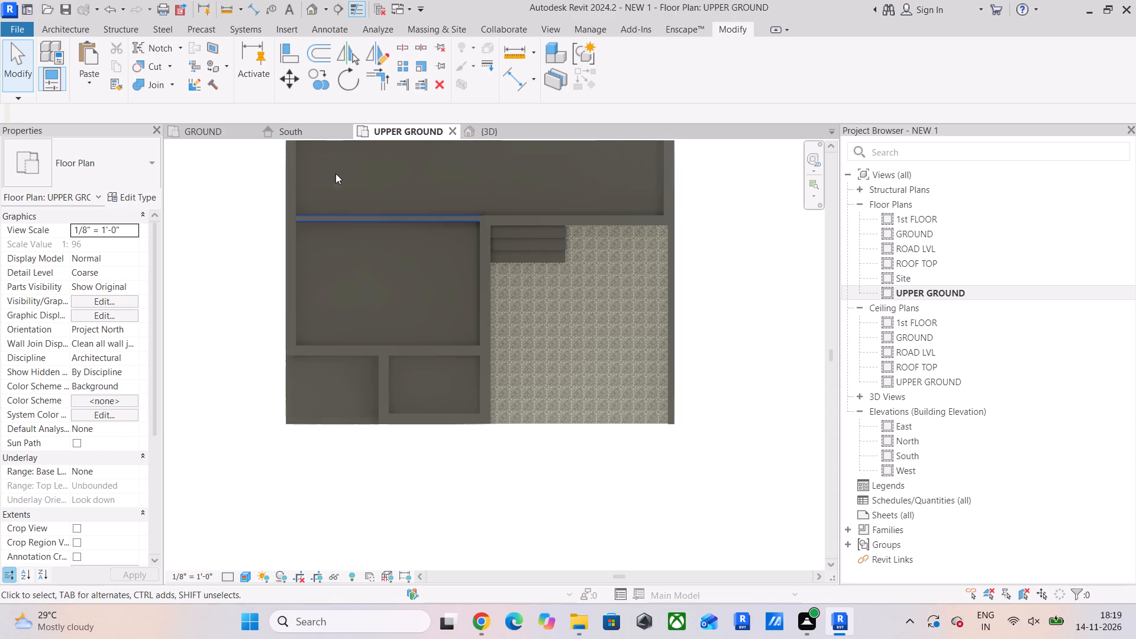
click(245, 581)
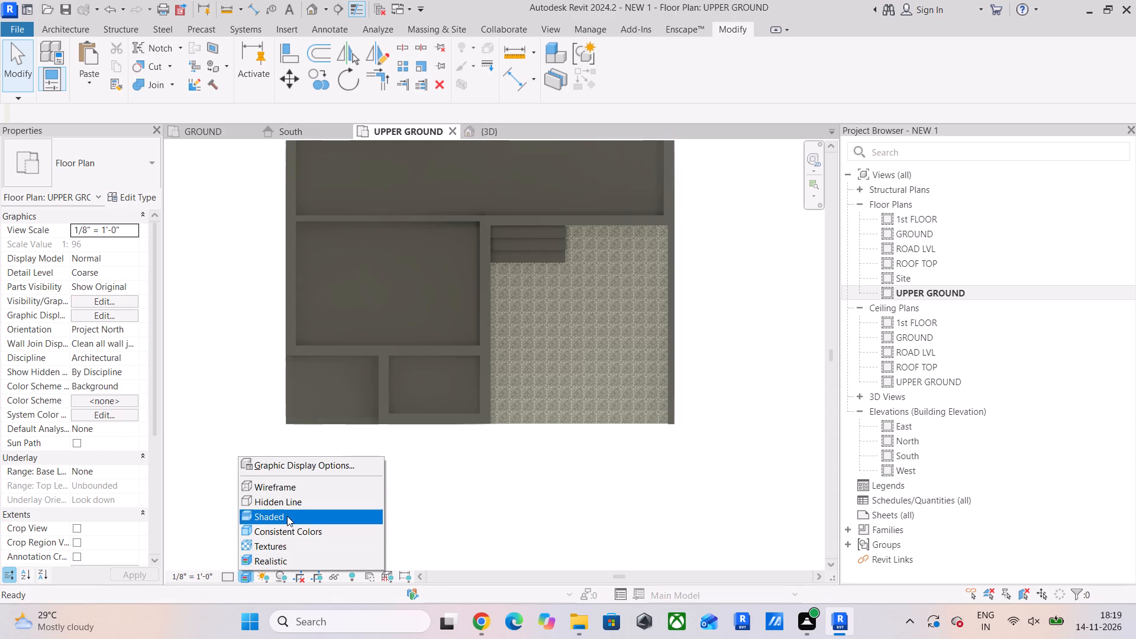
click(295, 500)
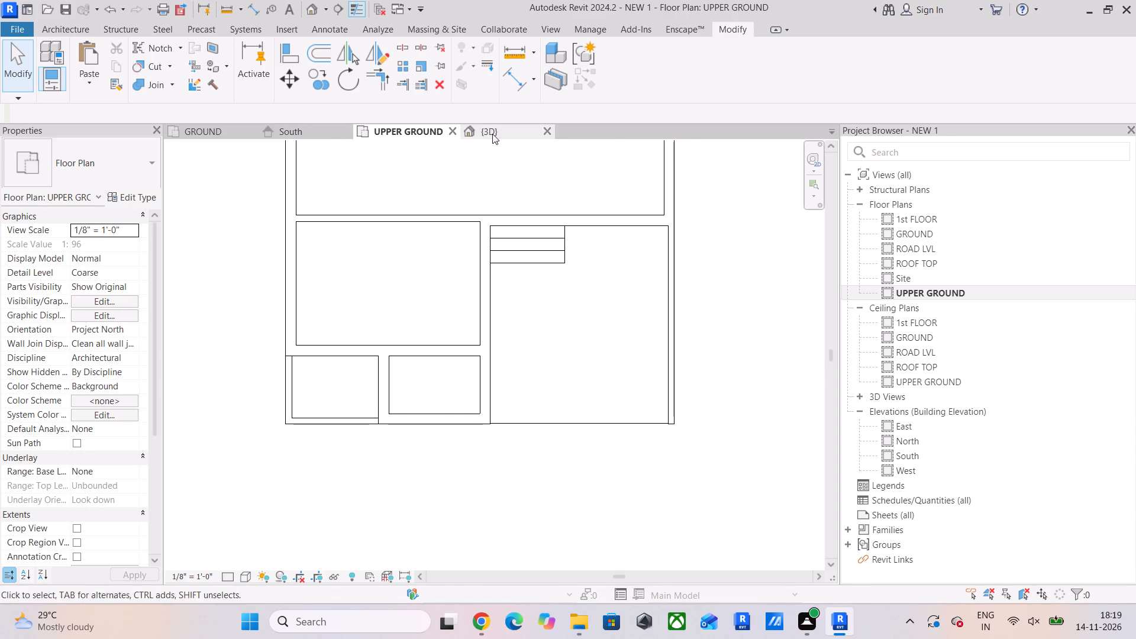
Set the 3D view to the Realistic visual style and inspect the tiled parking floor beside the steps.
click(492, 134)
shift+middle_drag(565, 423, 365, 427)
middle_drag(357, 425, 497, 487)
click(245, 574)
click(267, 562)
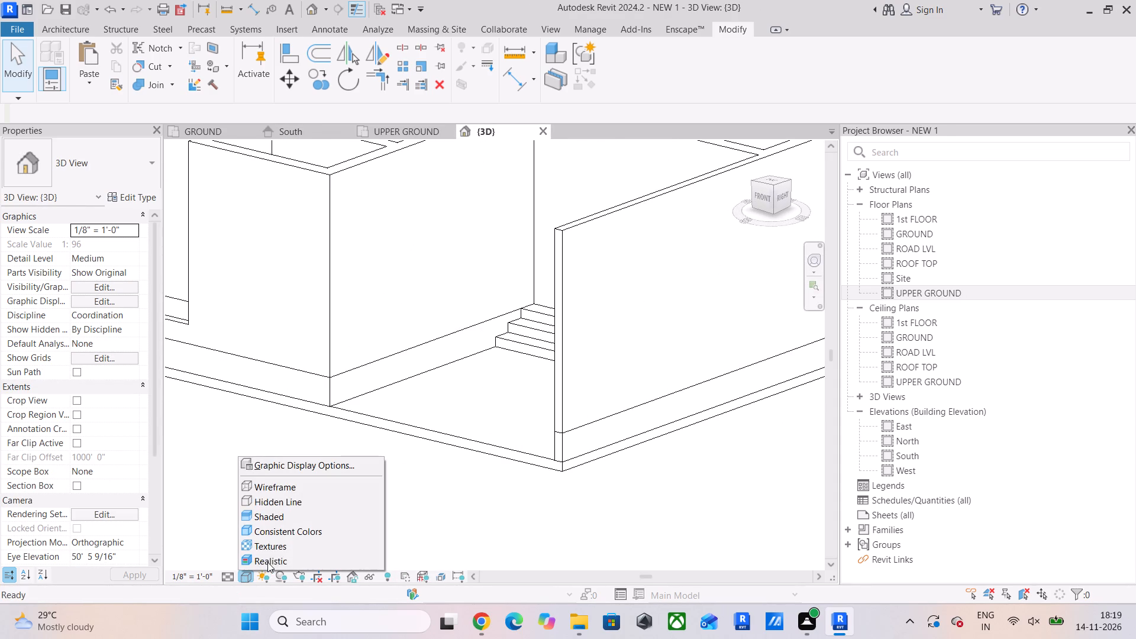
shift+middle_drag(422, 418, 442, 430)
scroll(484, 406, up, 6)
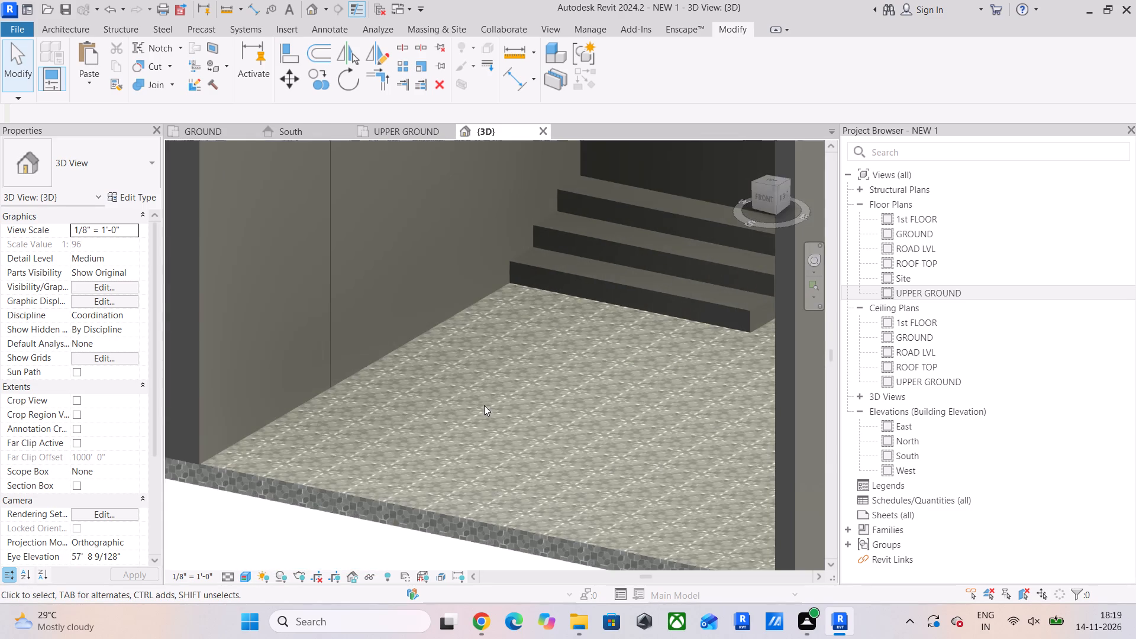
scroll(484, 449, up, 6)
scroll(484, 449, down, 11)
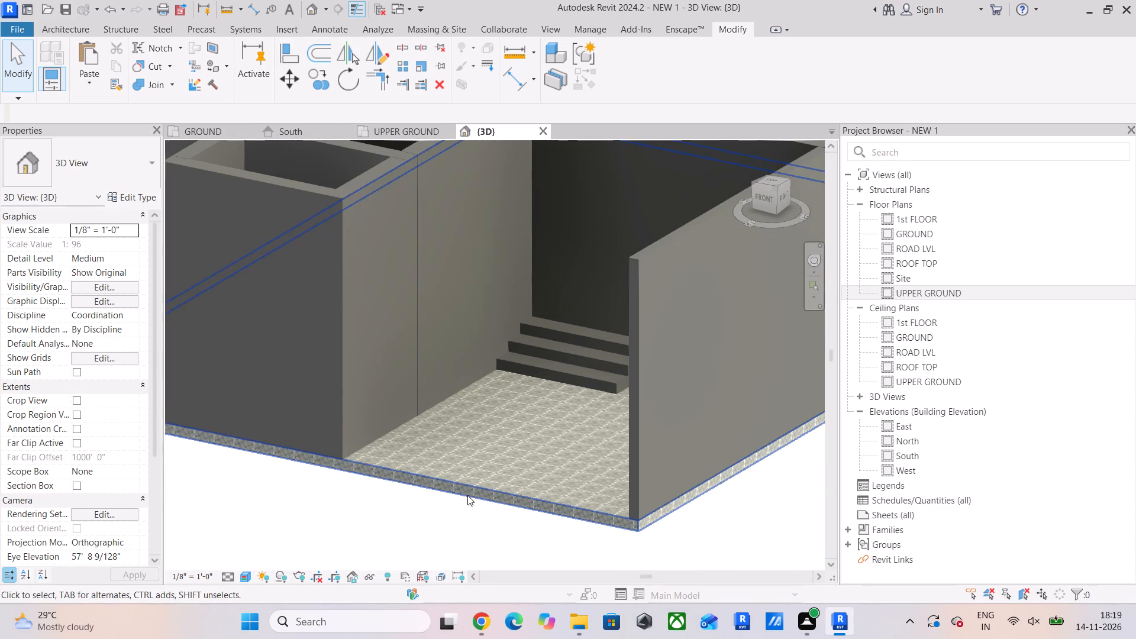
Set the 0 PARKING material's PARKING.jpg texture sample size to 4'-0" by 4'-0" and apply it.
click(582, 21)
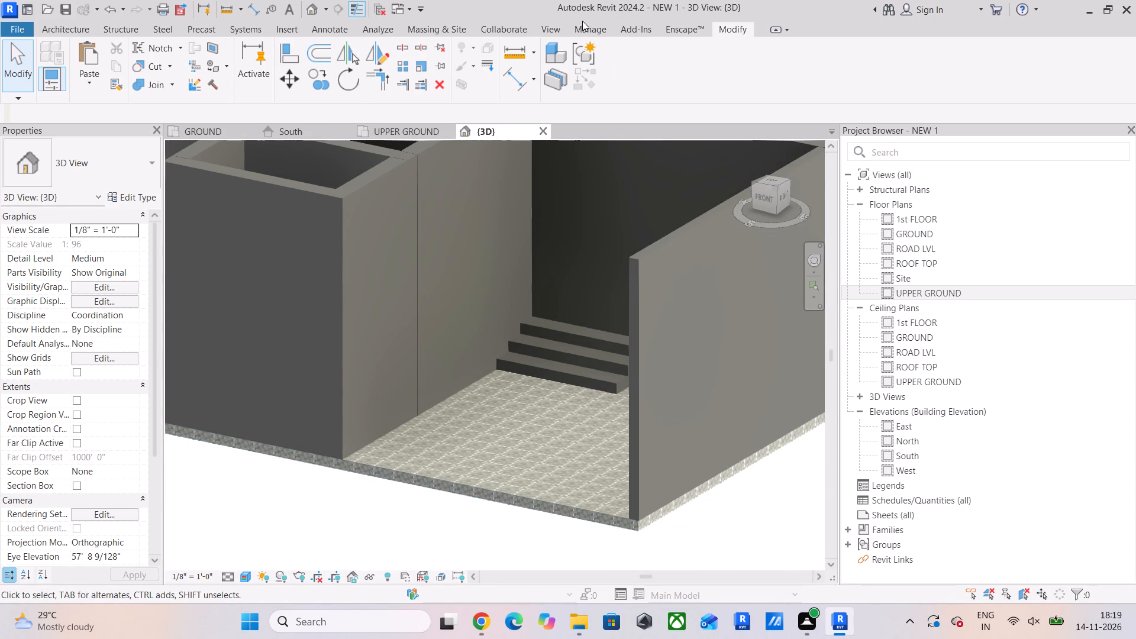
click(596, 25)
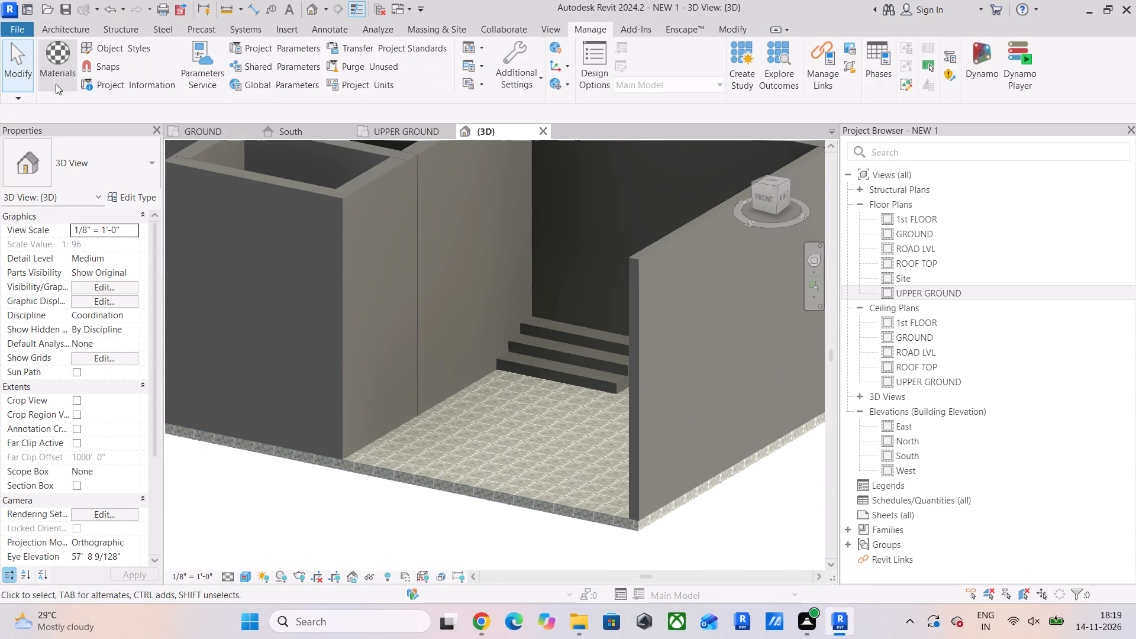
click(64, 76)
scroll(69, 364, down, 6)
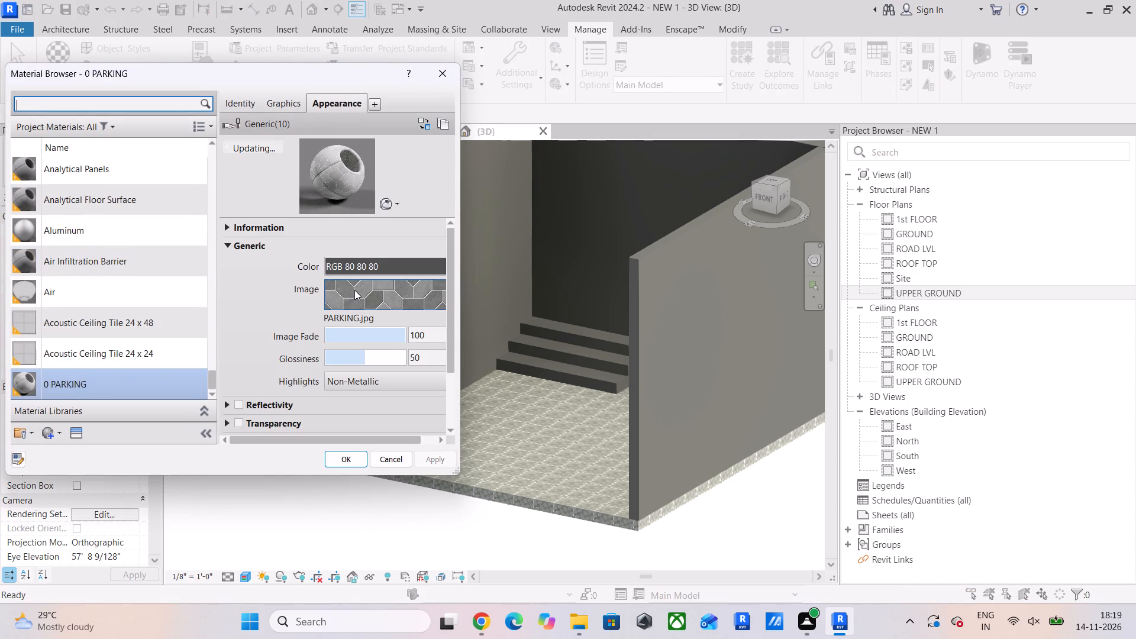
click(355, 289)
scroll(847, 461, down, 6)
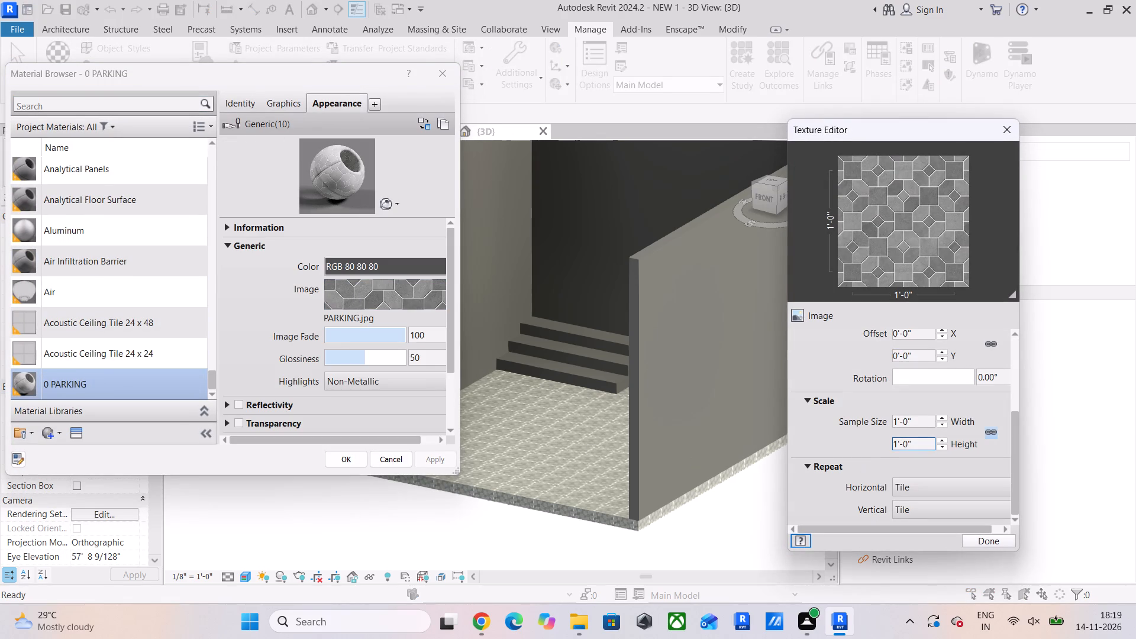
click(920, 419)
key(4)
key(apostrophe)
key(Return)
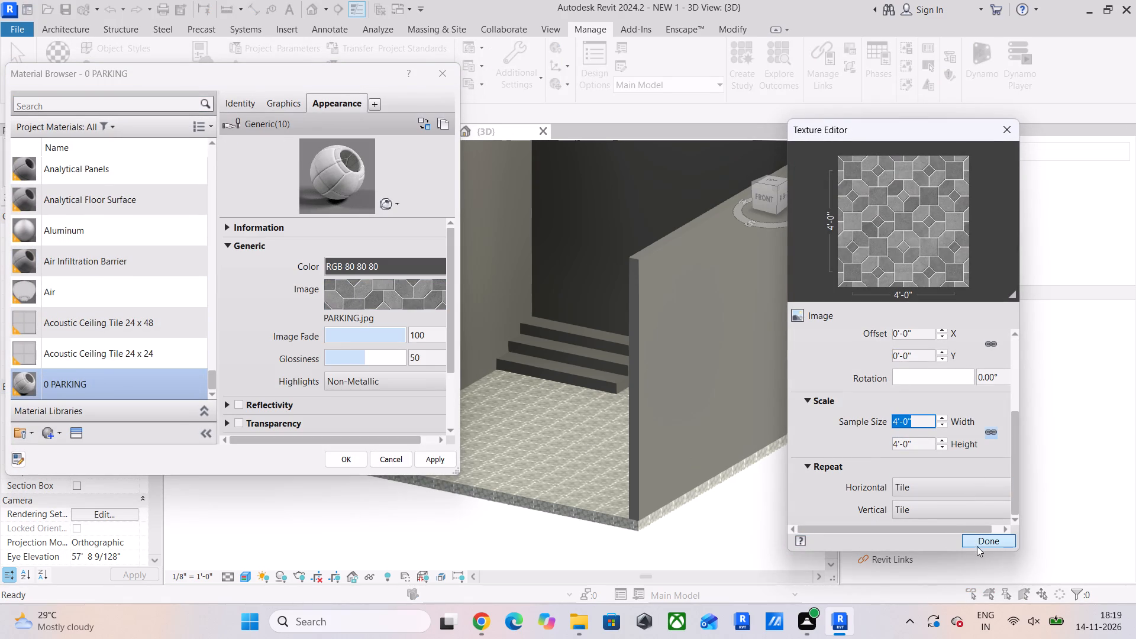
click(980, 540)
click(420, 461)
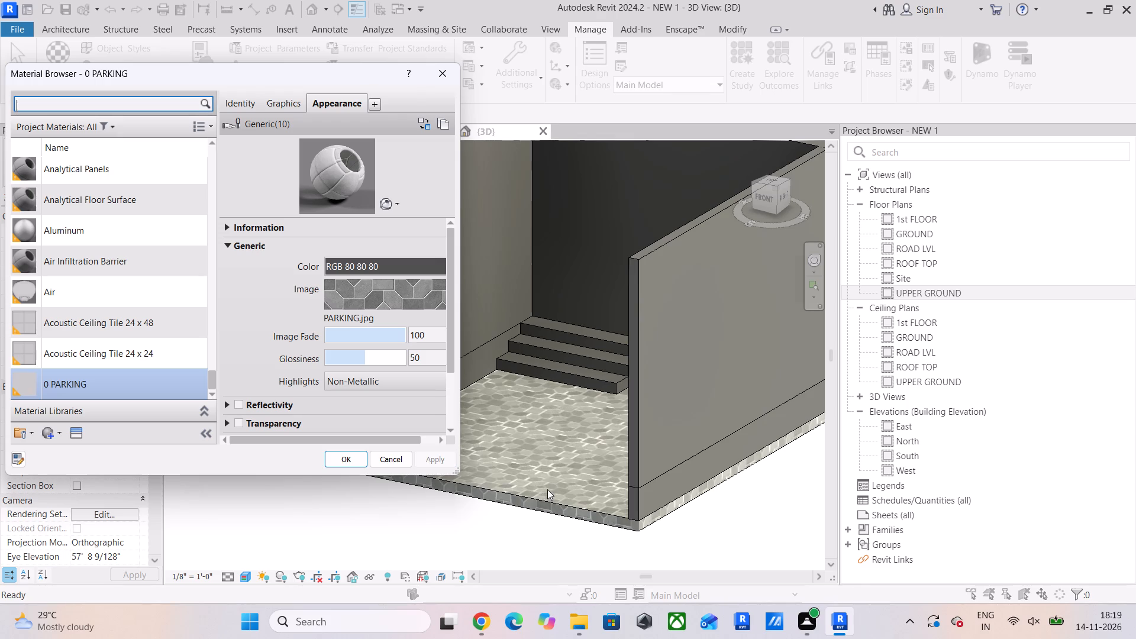
Set the 0 PARKING texture's sample size to 2'-0" by 2'-0", apply it and close the material settings.
click(398, 304)
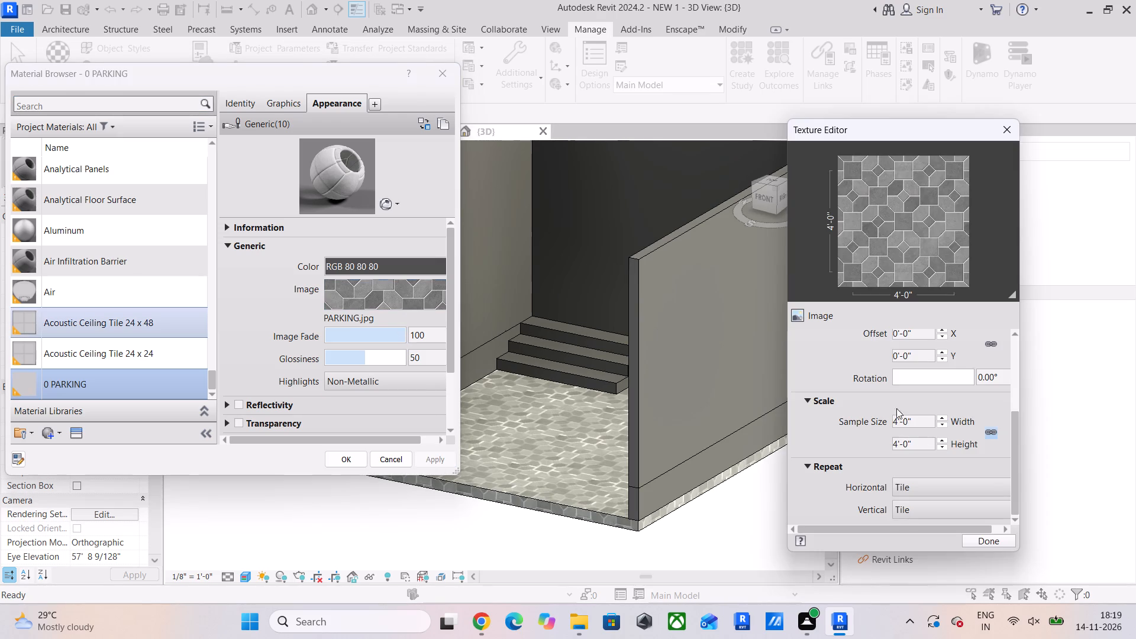
click(921, 420)
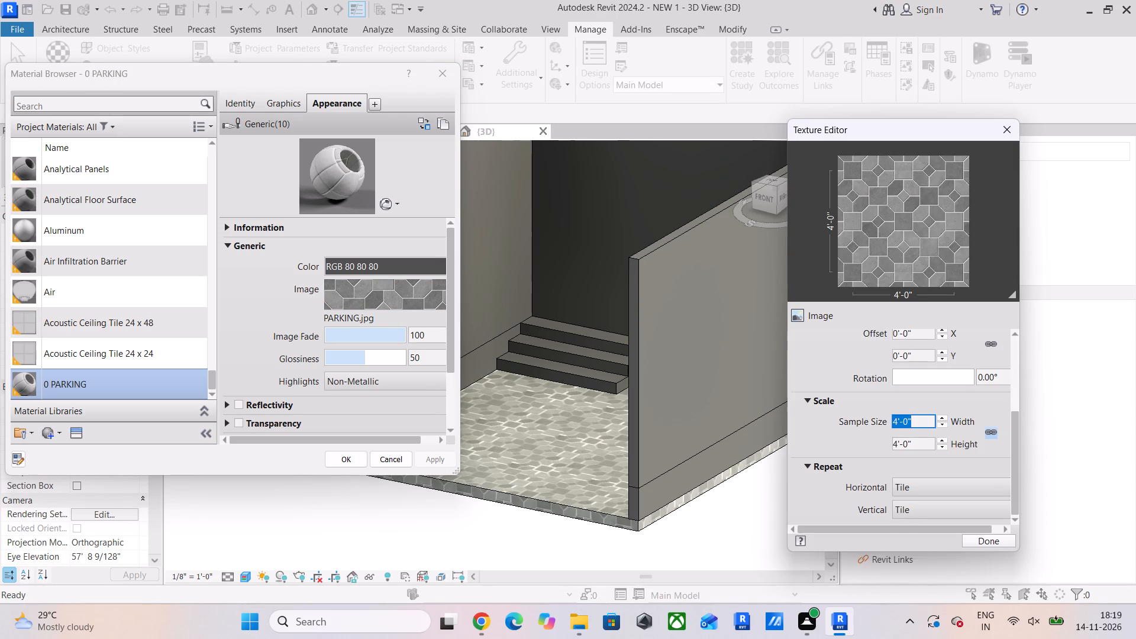
text(2')
key(Return)
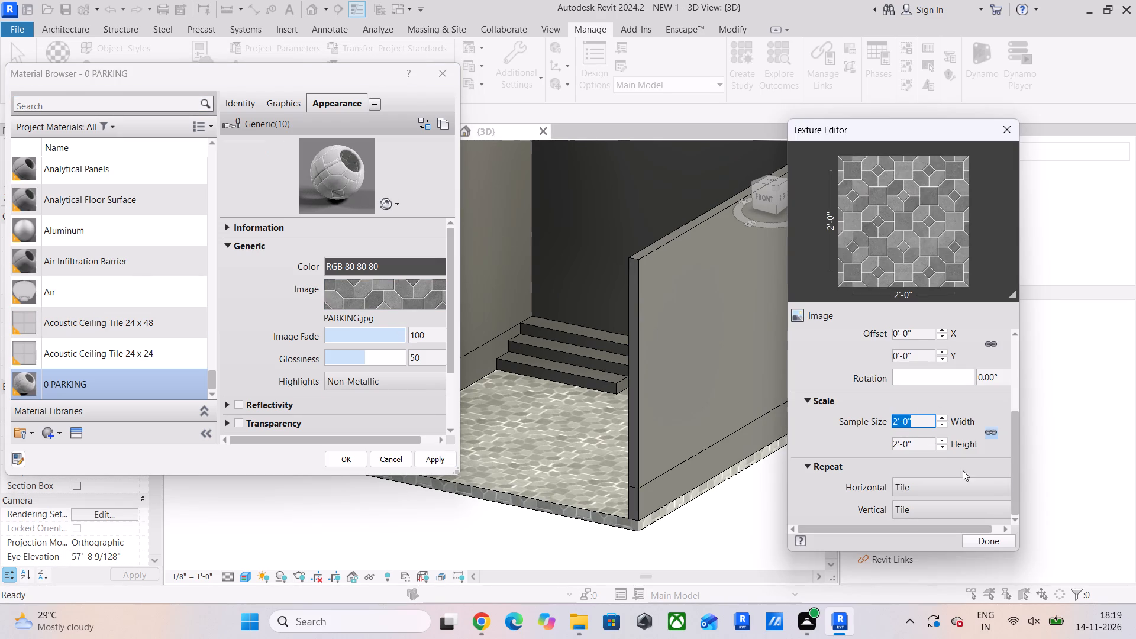
click(990, 550)
click(987, 538)
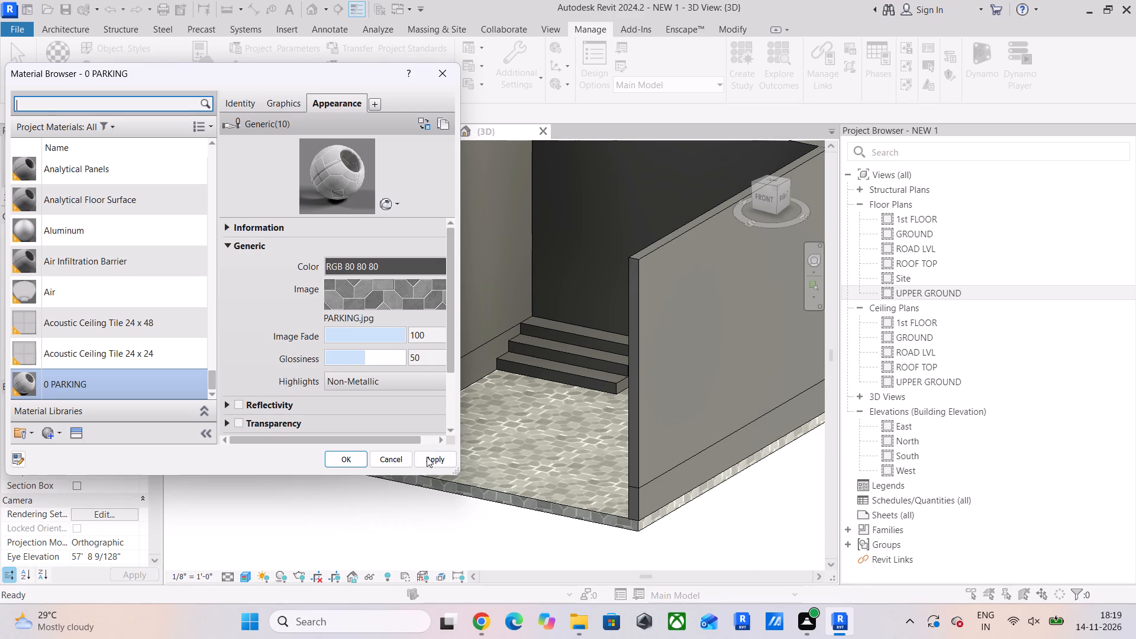
click(427, 457)
click(321, 463)
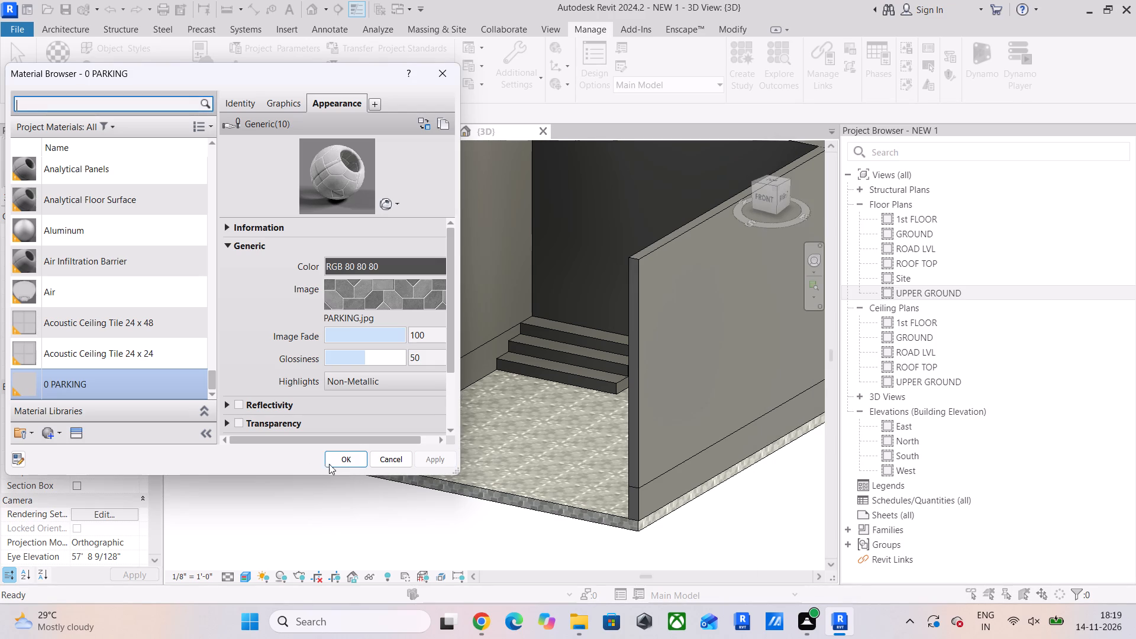
click(333, 464)
Examine the parking floor's rescaled tile pattern in the 3D view from several sides.
scroll(422, 461, up, 11)
scroll(614, 483, down, 5)
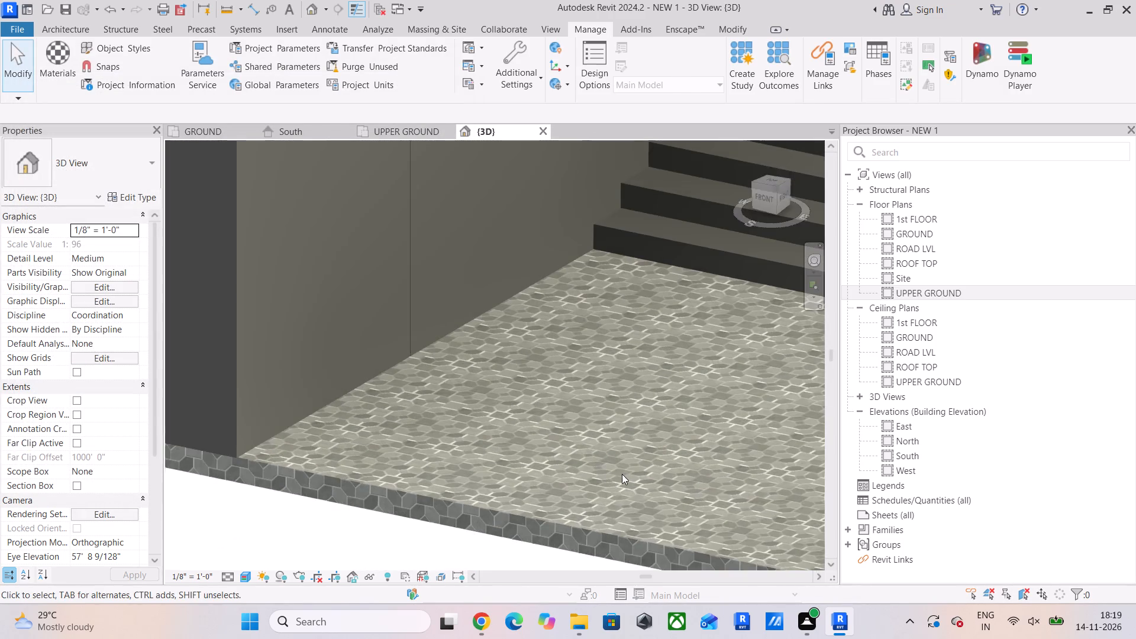
middle_drag(607, 478, 542, 504)
scroll(490, 474, up, 6)
scroll(489, 472, down, 12)
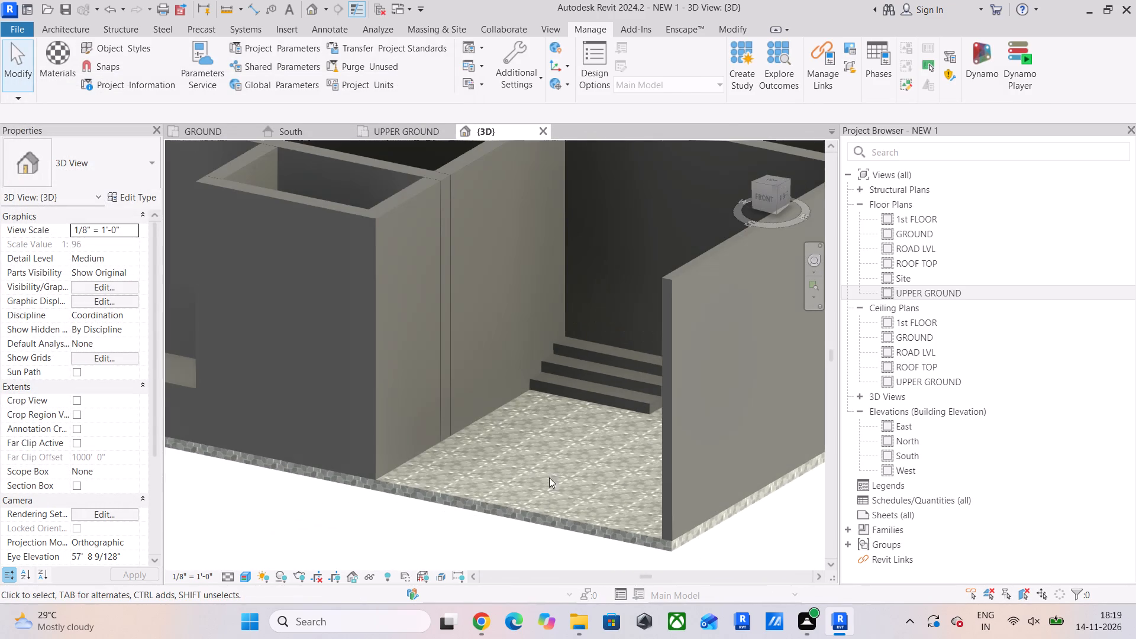
shift+middle_drag(567, 498, 687, 505)
middle_drag(688, 505, 428, 476)
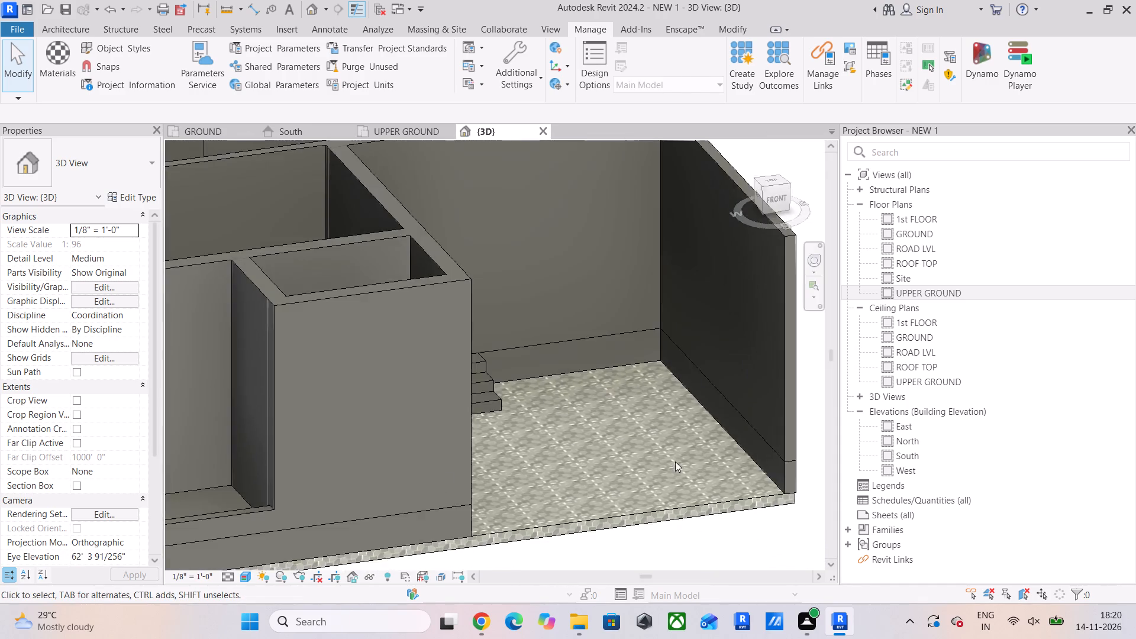
scroll(686, 454, up, 4)
middle_drag(685, 454, 637, 475)
scroll(615, 390, up, 5)
scroll(613, 393, down, 6)
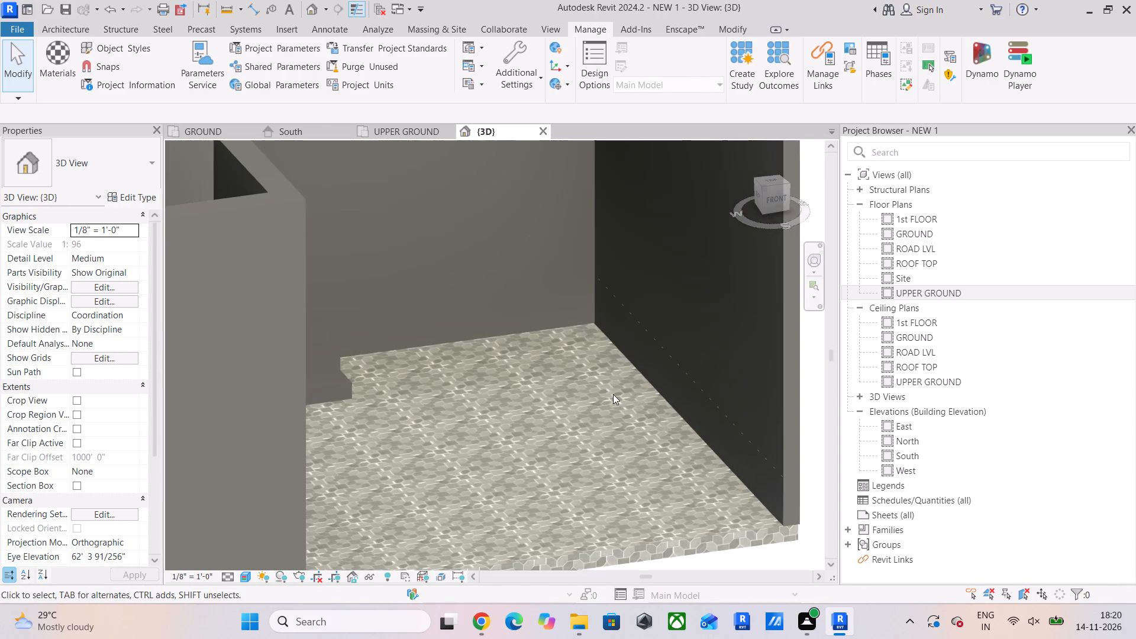
shift+middle_drag(604, 403, 475, 400)
middle_drag(398, 384, 792, 426)
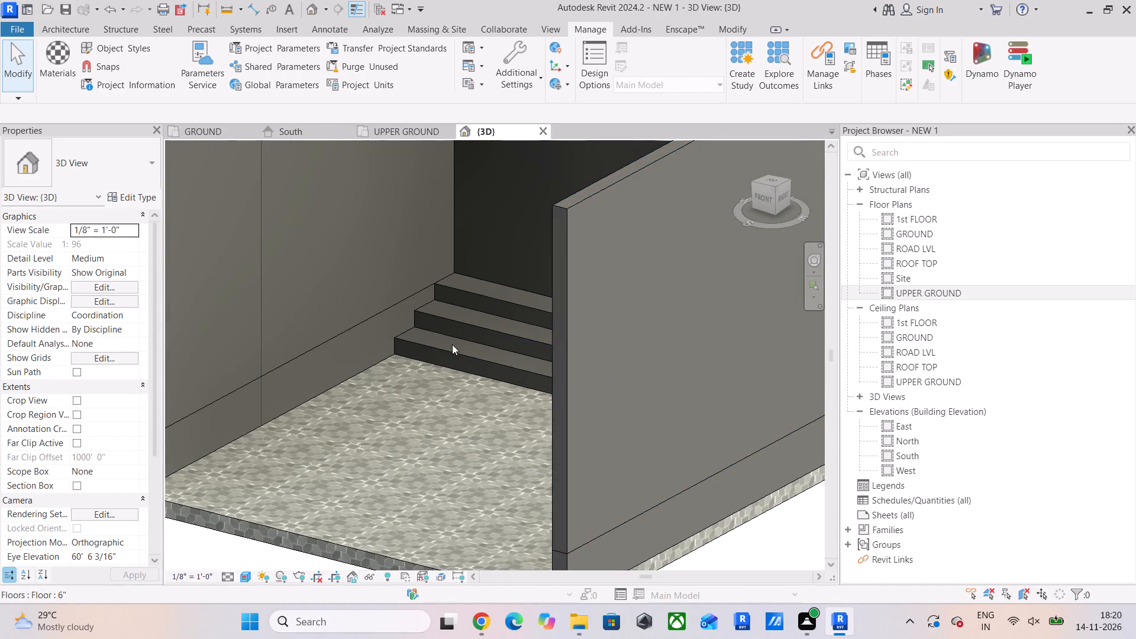
Duplicate the 0 PARKING material together with its assets for finishing the entrance steps.
scroll(452, 344, up, 5)
middle_drag(451, 351, 457, 388)
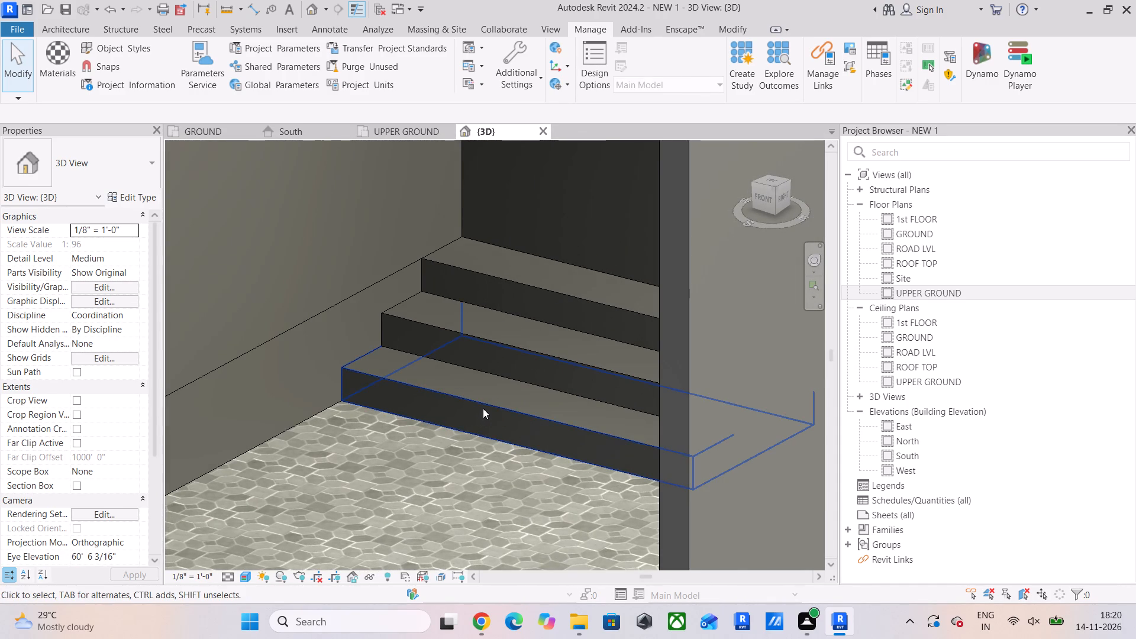
click(483, 408)
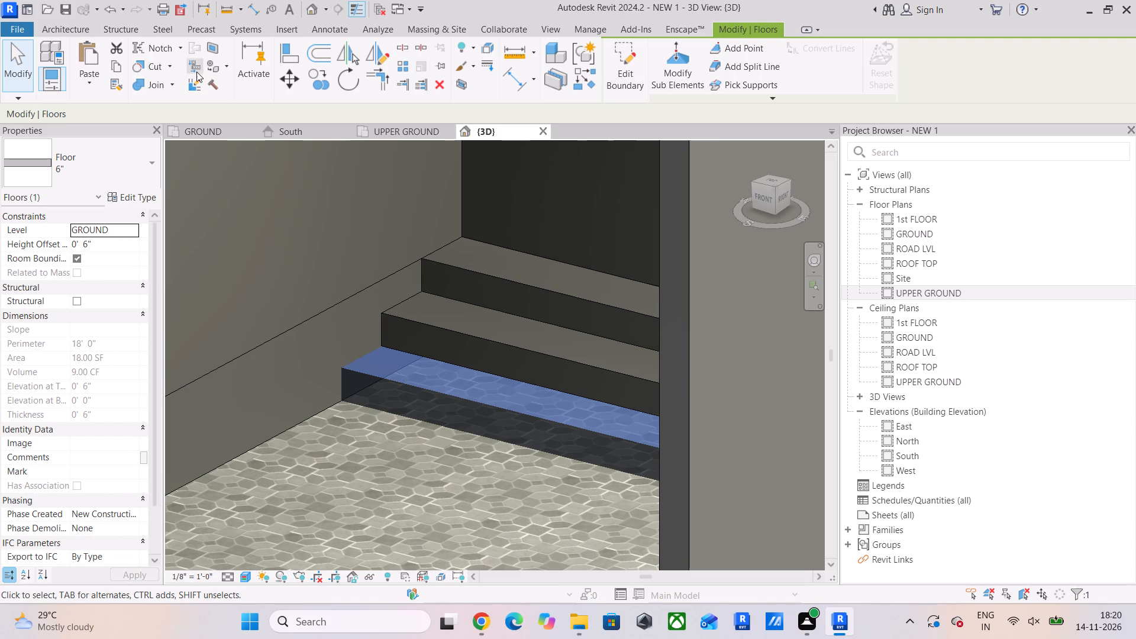
click(598, 38)
click(594, 30)
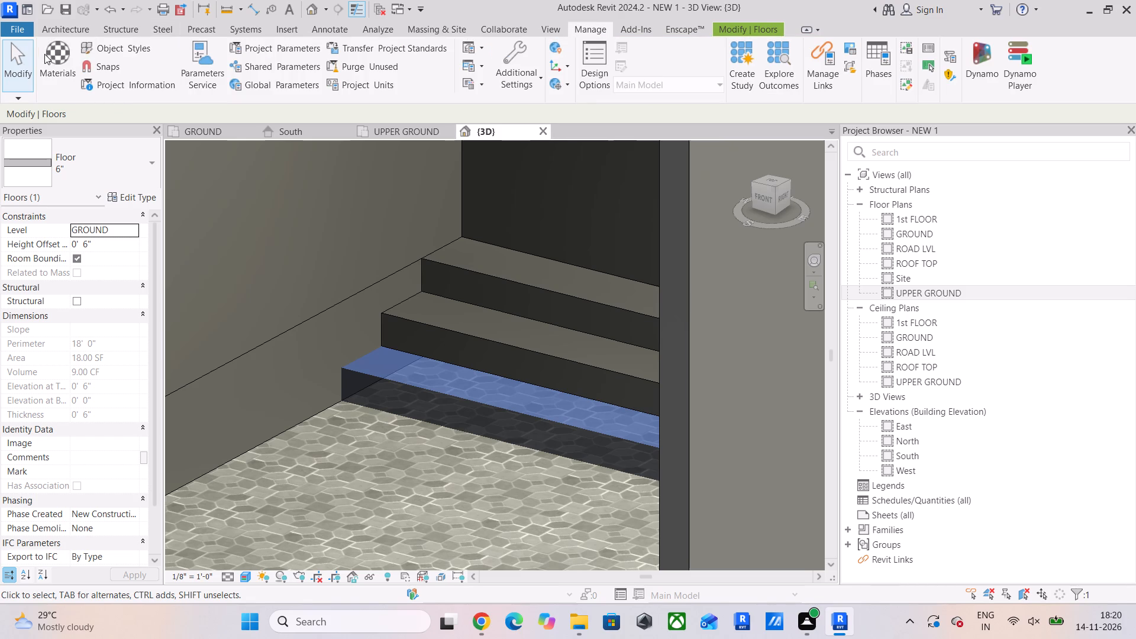
click(44, 54)
right_click(98, 383)
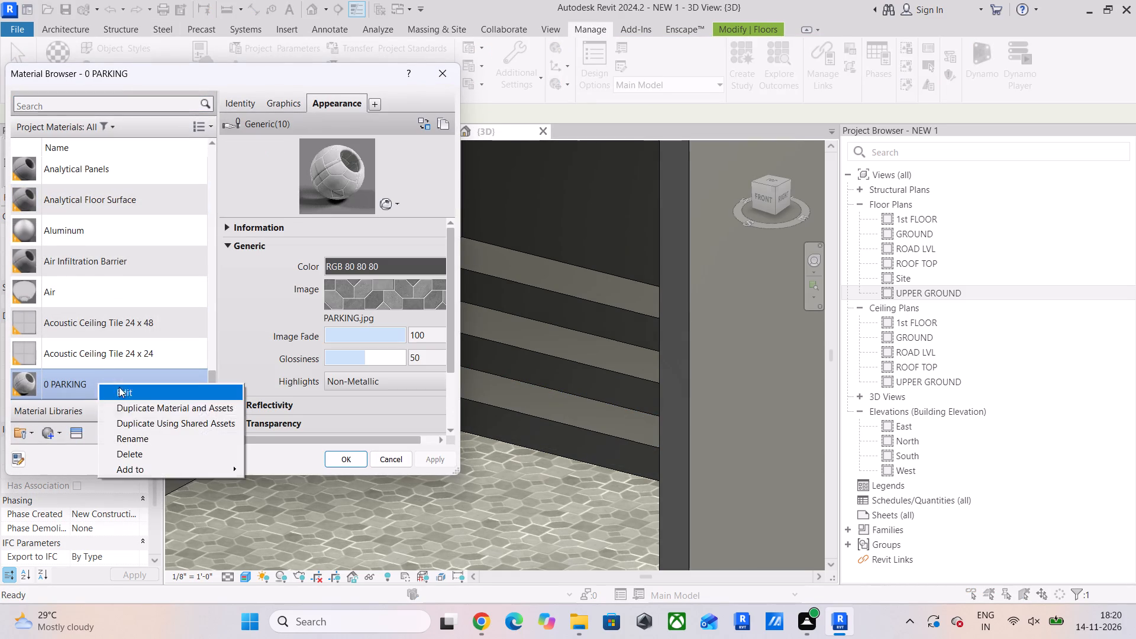
click(132, 406)
Replace the duplicated material's appearance image with PARKING 2.jpg from New Volume (D:), review its texture settings and apply.
right_click(367, 298)
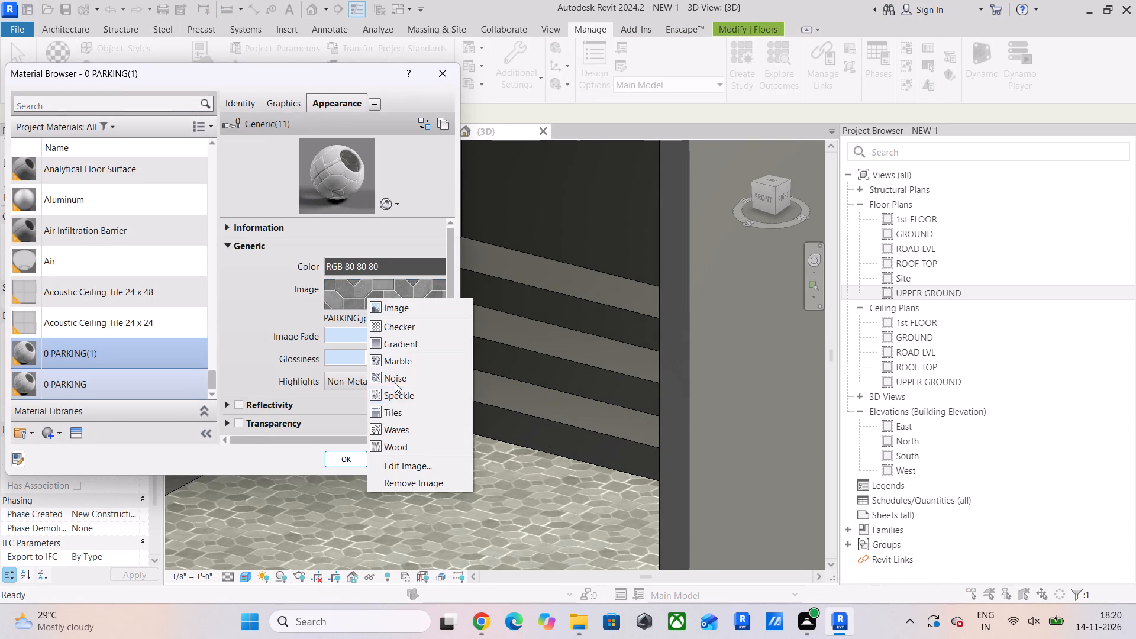
click(405, 481)
click(395, 296)
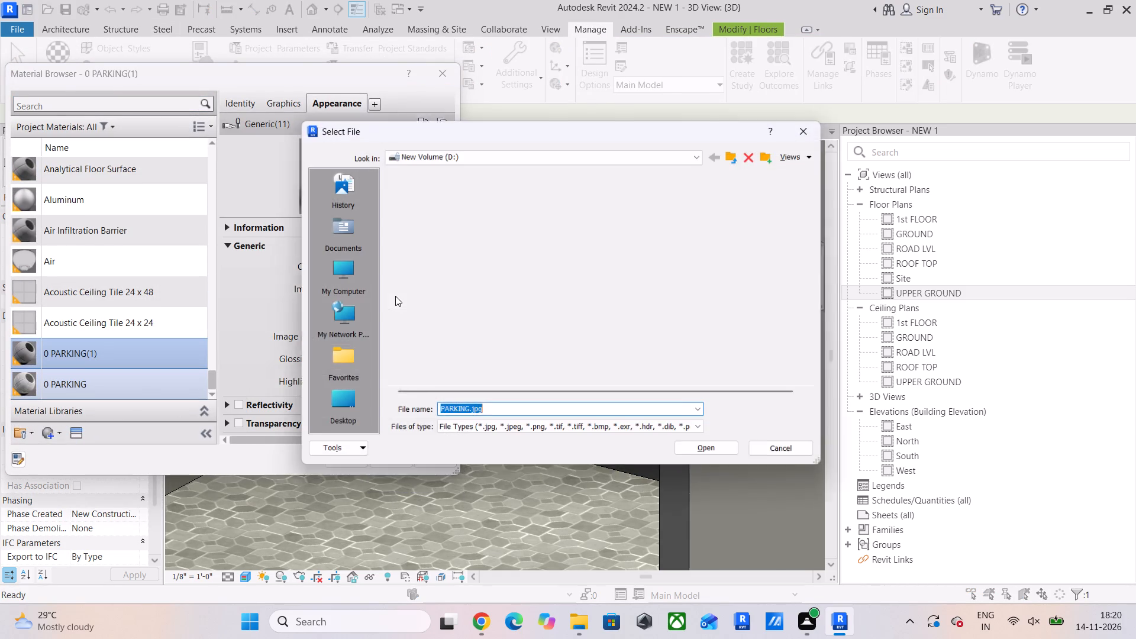
double_click(438, 359)
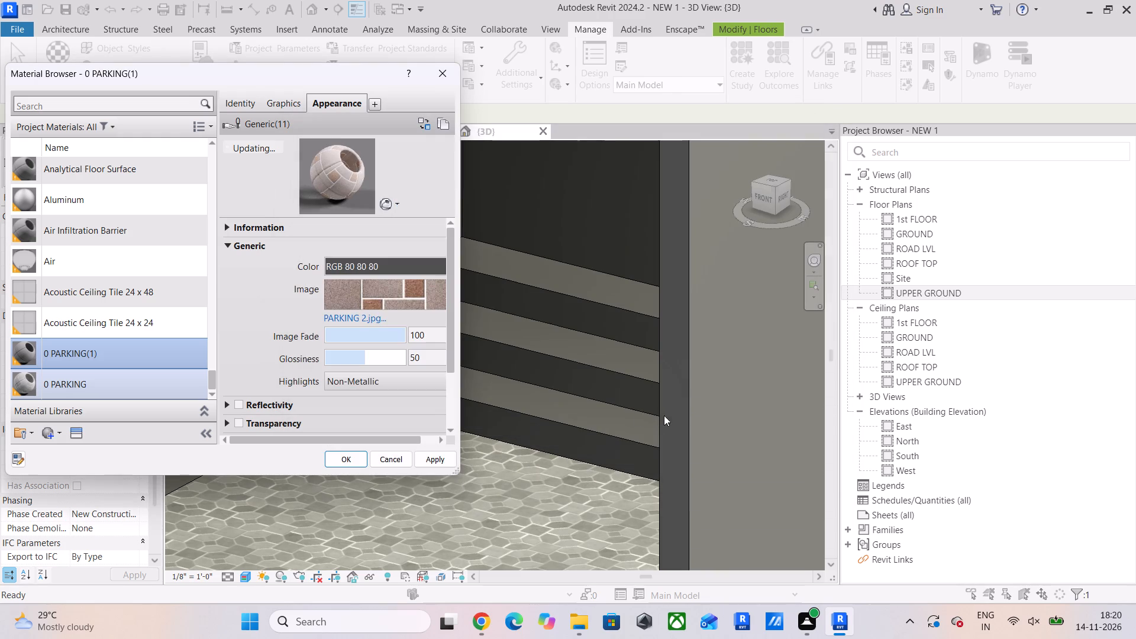
click(390, 284)
scroll(818, 412, down, 2)
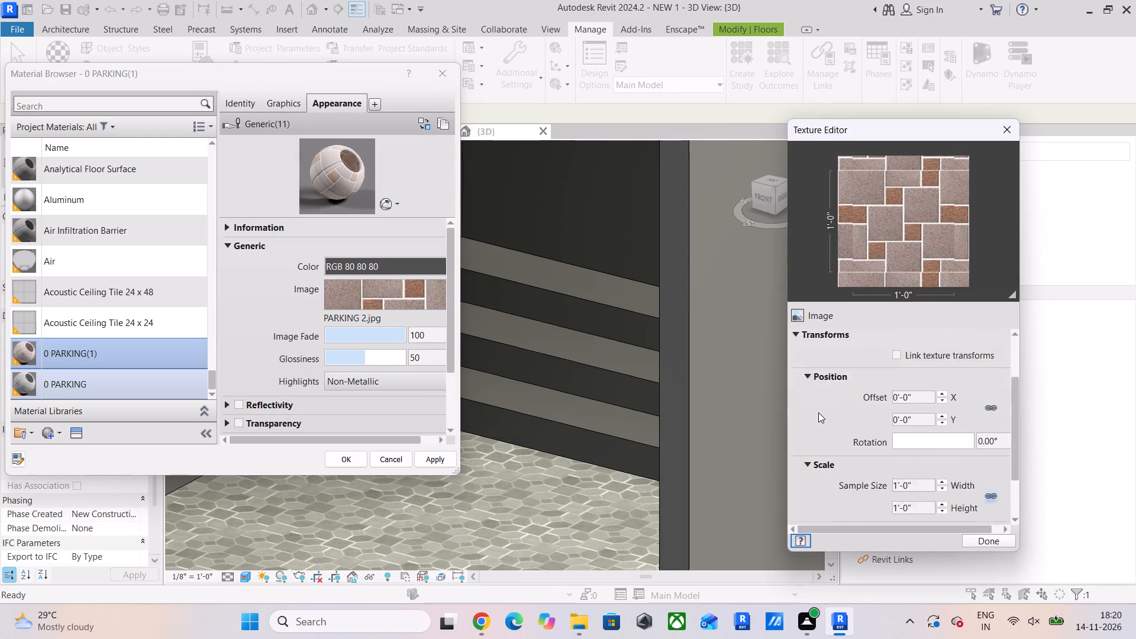
scroll(818, 412, down, 3)
click(999, 537)
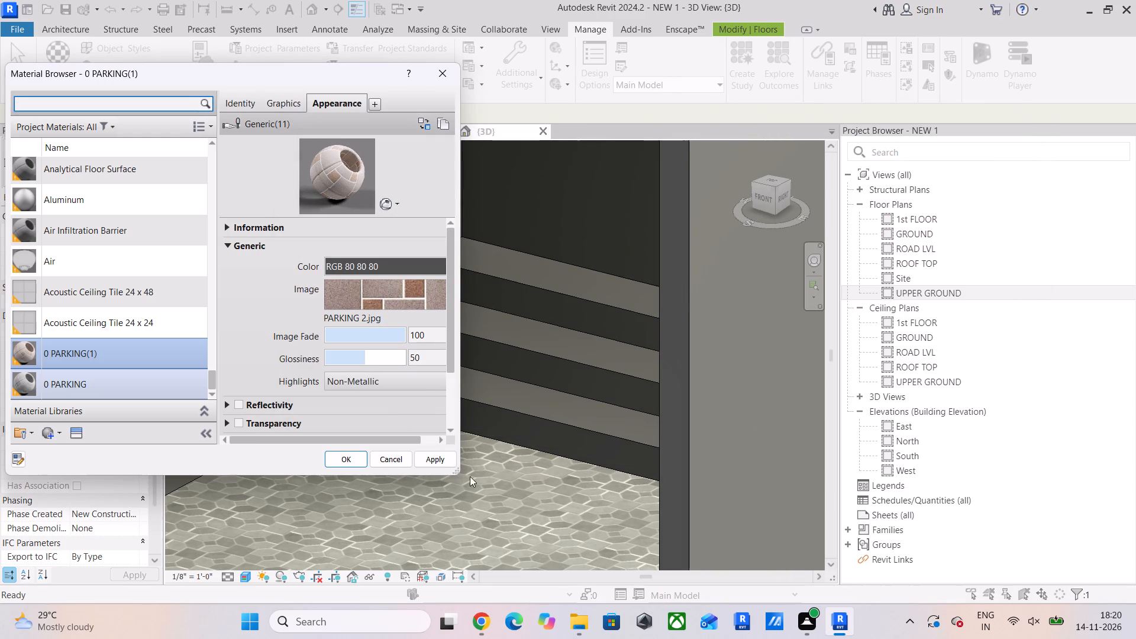
click(450, 464)
click(335, 461)
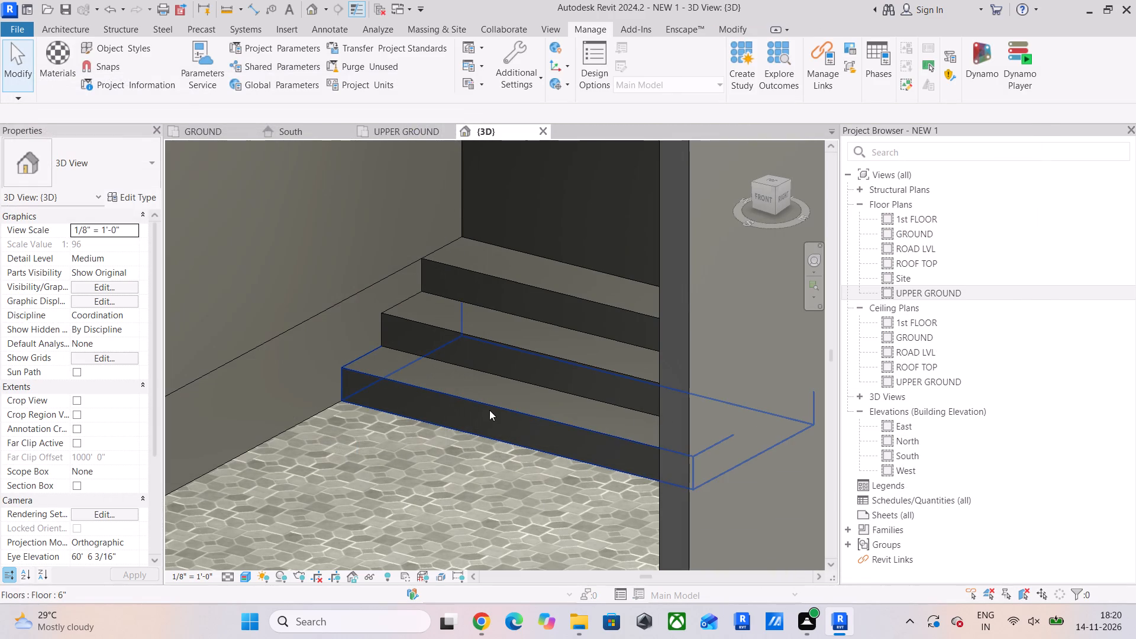
Paint the treads and front risers of all three entrance steps with the 0 PARKING(1) material.
click(736, 25)
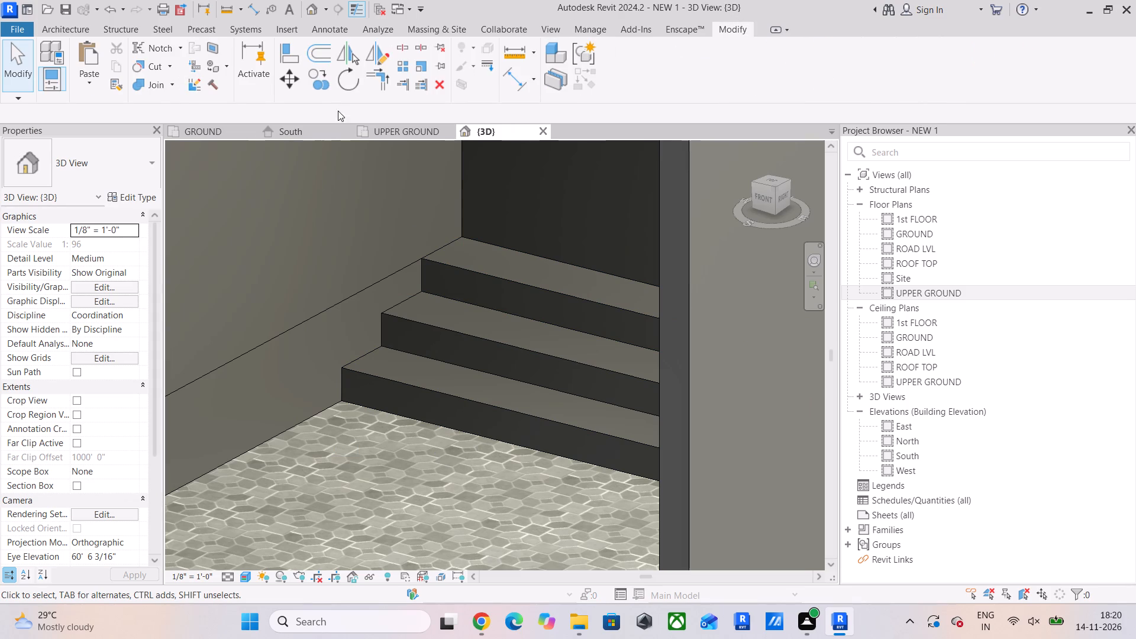
click(210, 67)
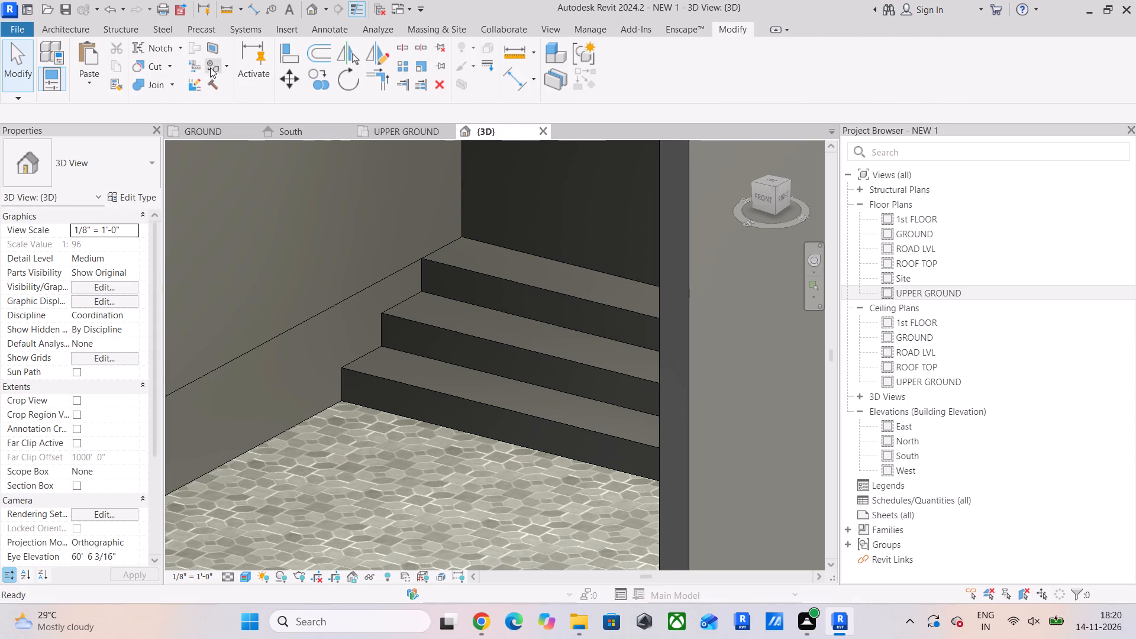
scroll(441, 370, up, 4)
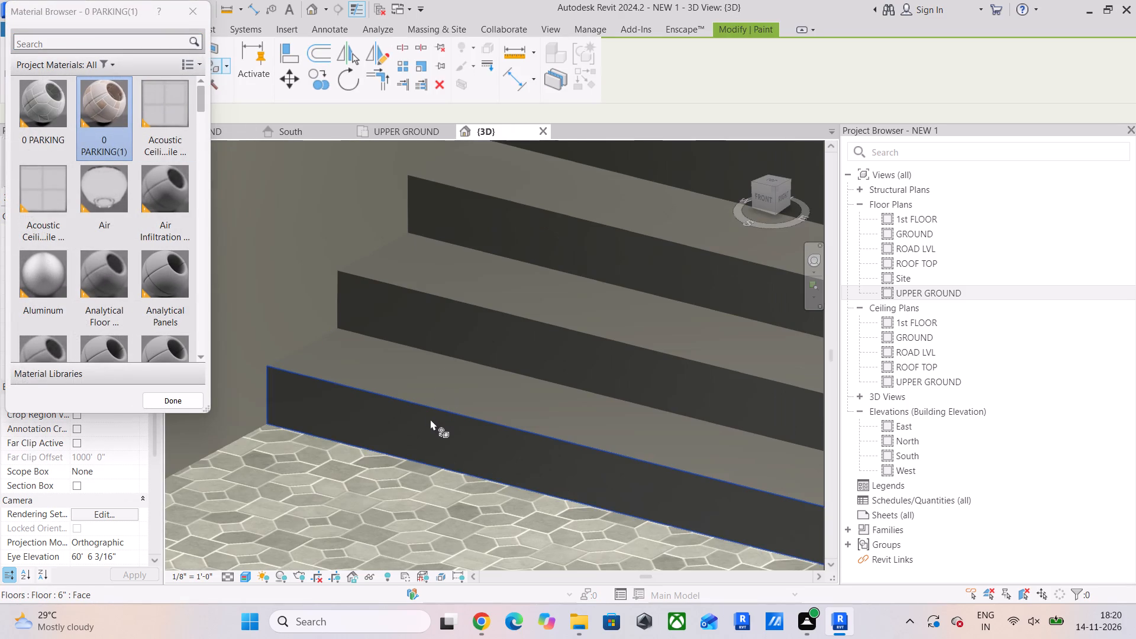
click(434, 431)
click(482, 401)
click(572, 306)
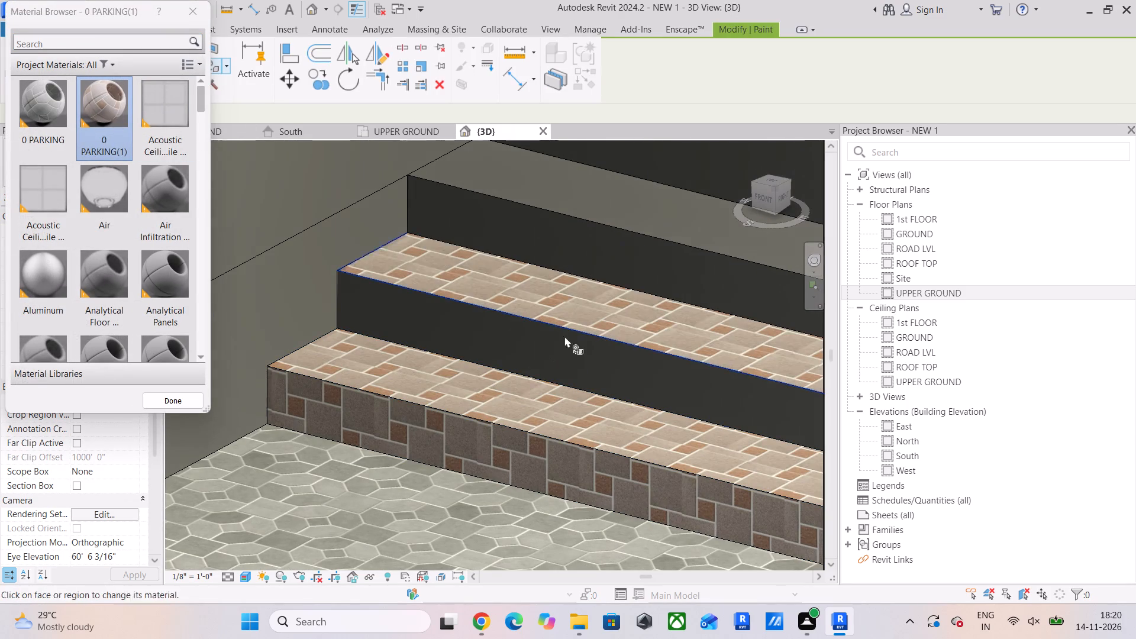
click(566, 352)
click(656, 213)
click(647, 243)
click(648, 264)
Paint the exposed side faces of the three entrance steps with the 0 PARKING(1) material.
scroll(648, 263, down, 2)
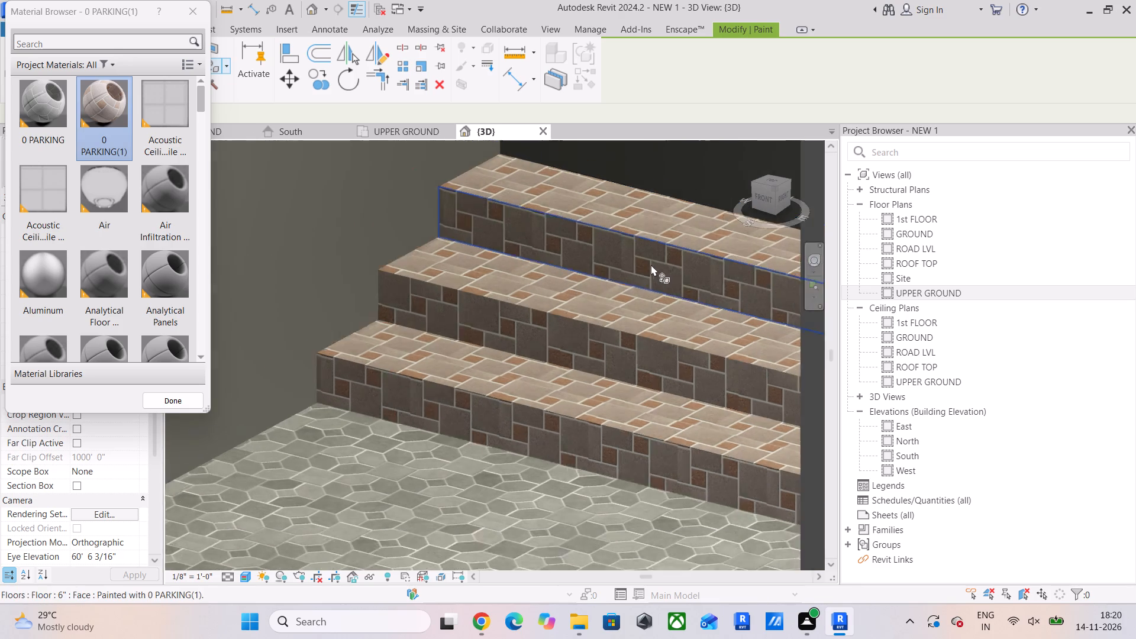
scroll(651, 264, down, 2)
shift+middle_drag(673, 338, 691, 343)
middle_drag(789, 404, 486, 380)
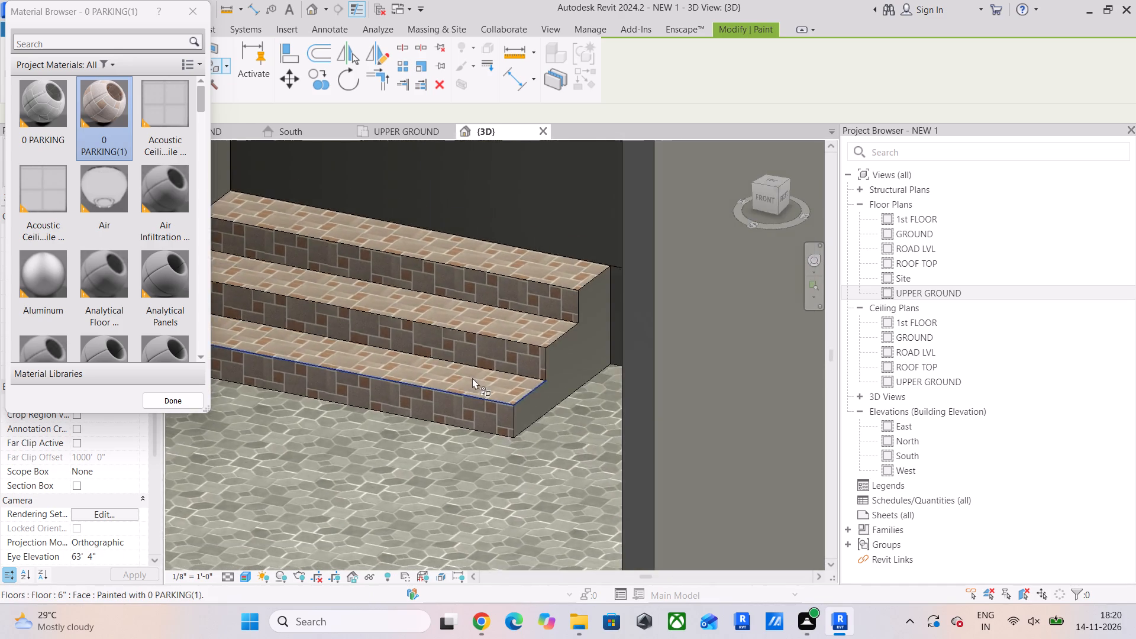
scroll(475, 378, up, 4)
click(640, 331)
click(670, 243)
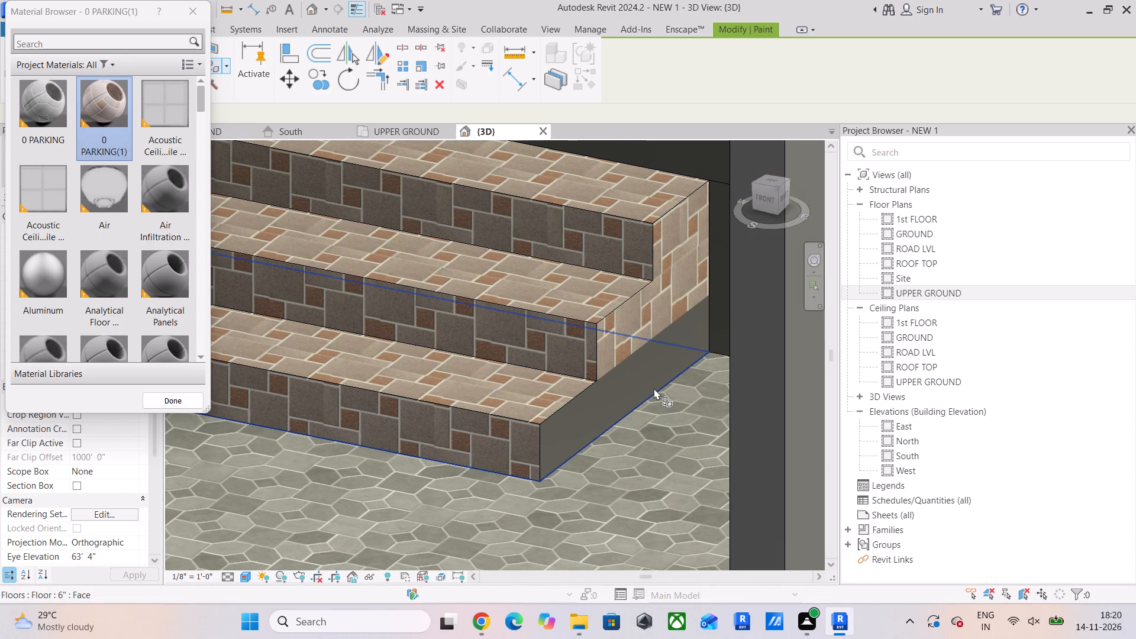
click(628, 386)
Paint the top face of the 6" PARKING floor with the 0 PARKING(1) material.
scroll(605, 421, down, 4)
middle_drag(608, 419, 718, 349)
click(509, 501)
scroll(505, 501, down, 3)
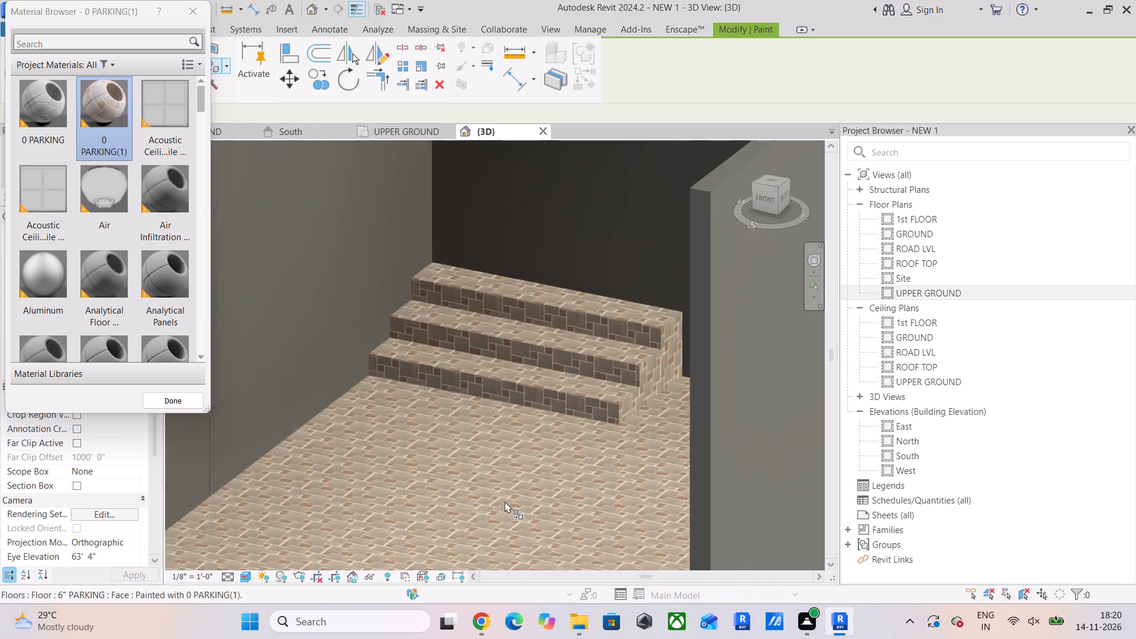
Examine the tile finish on the three entrance steps and the parking floor from near and far.
scroll(505, 501, down, 2)
scroll(461, 503, up, 1)
scroll(461, 503, down, 5)
middle_drag(460, 503, 473, 495)
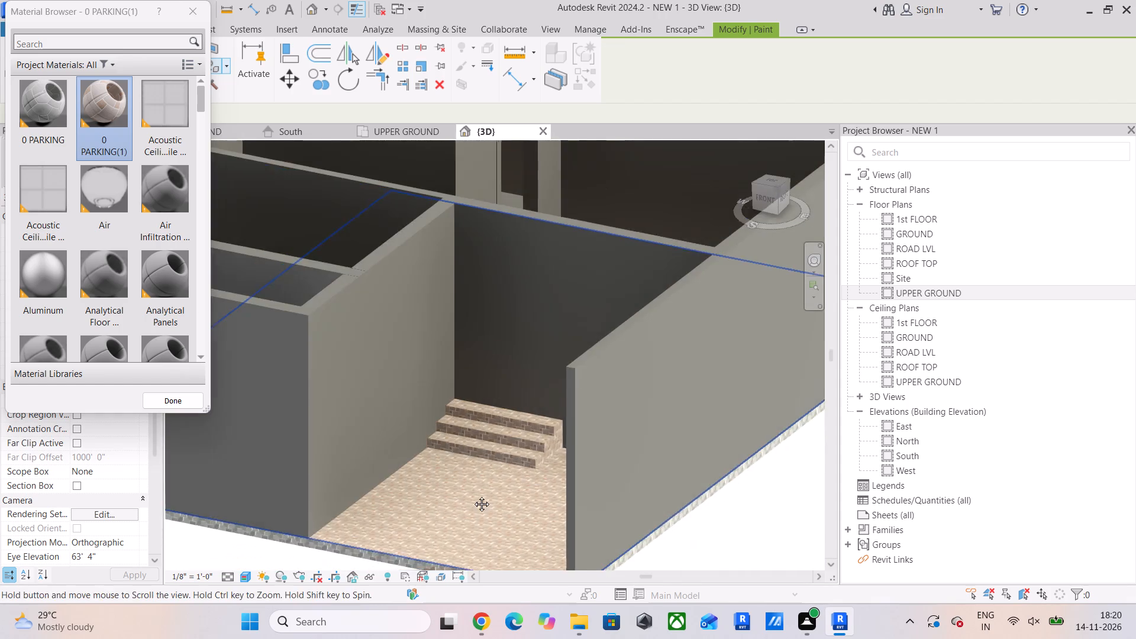
middle_drag(473, 495, 492, 466)
scroll(479, 480, up, 13)
scroll(479, 480, down, 6)
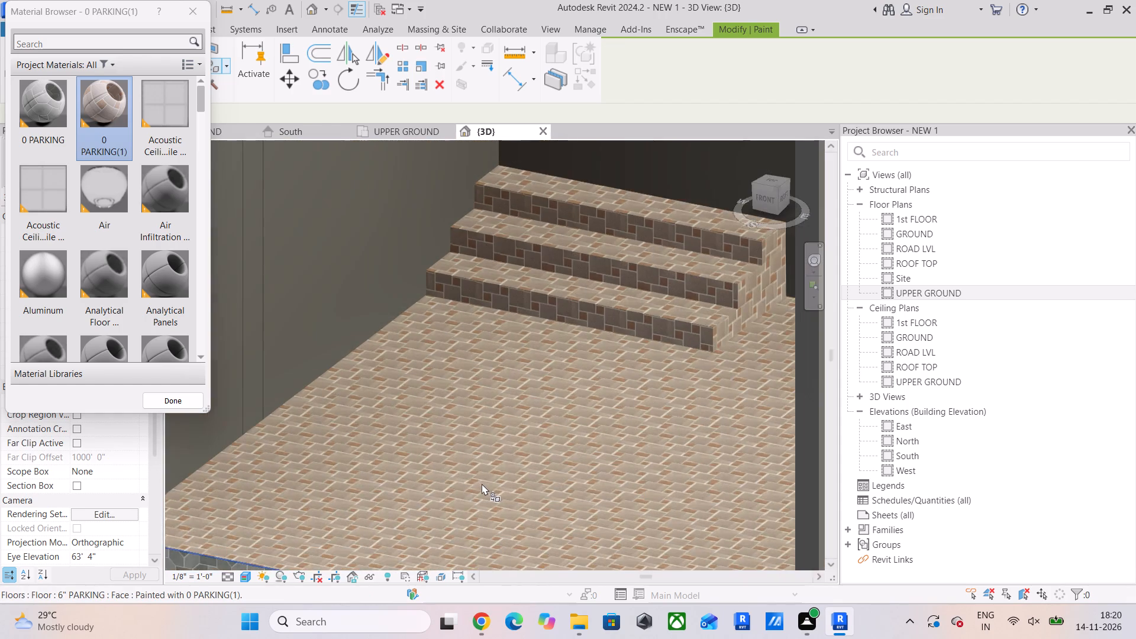
scroll(482, 483, down, 4)
scroll(575, 369, up, 1)
Repaint the treads and front risers of all three entrance steps with the 0 PARKING material.
click(43, 114)
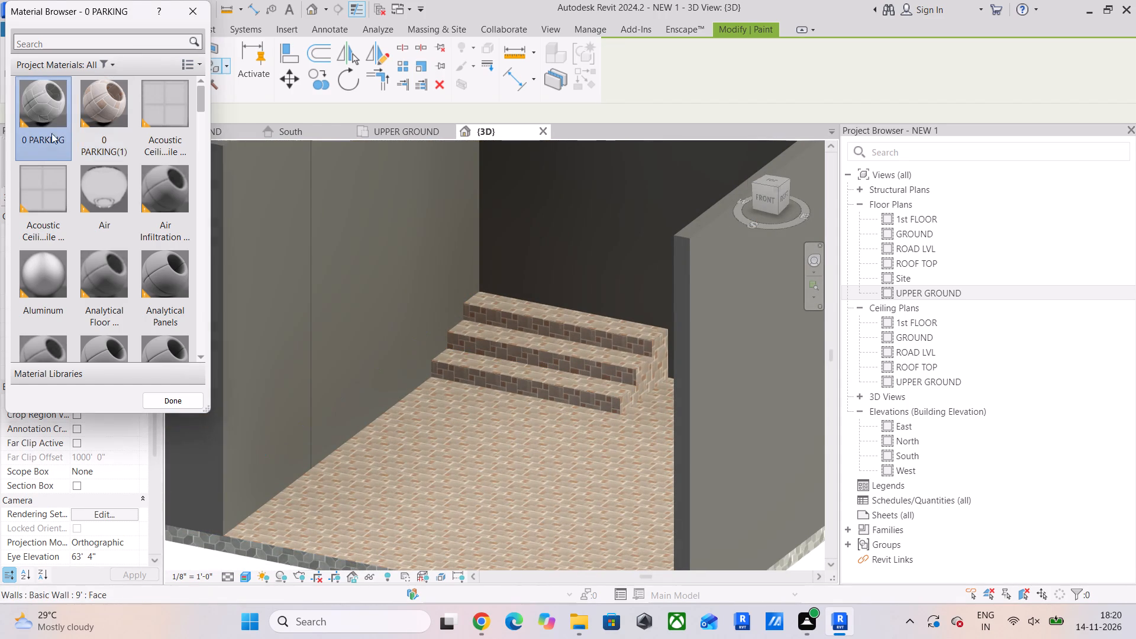
scroll(492, 443, up, 5)
scroll(550, 345, up, 4)
click(576, 318)
click(578, 270)
middle_drag(589, 296, 512, 451)
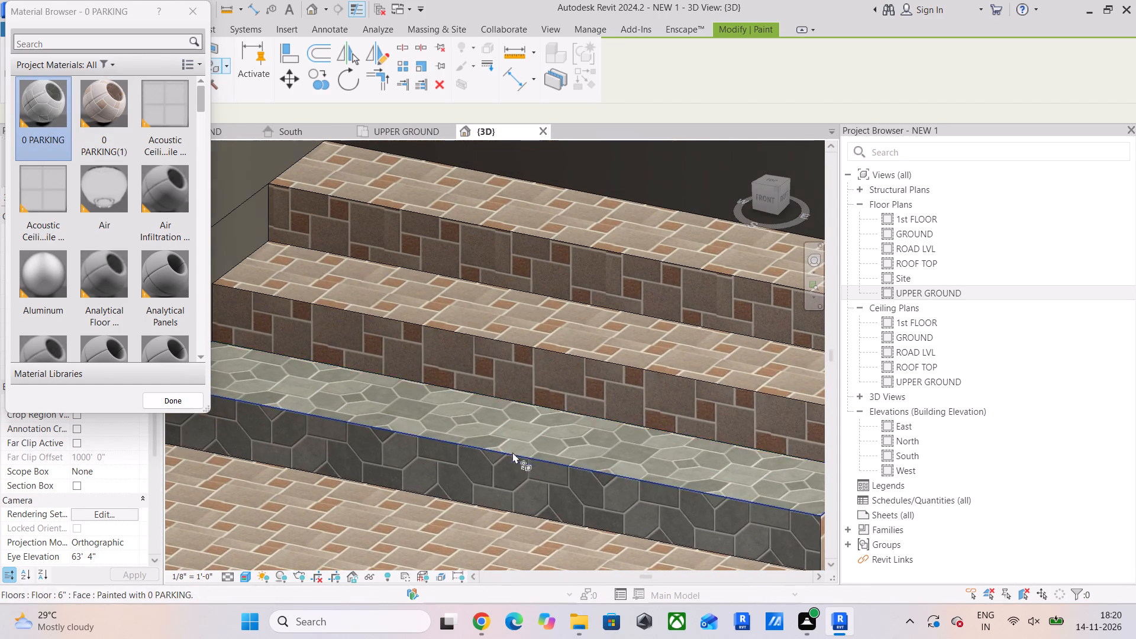
click(540, 376)
click(551, 317)
click(587, 227)
click(582, 258)
Repaint the exposed side faces of the three entrance steps with the 0 PARKING material.
scroll(623, 309, down, 4)
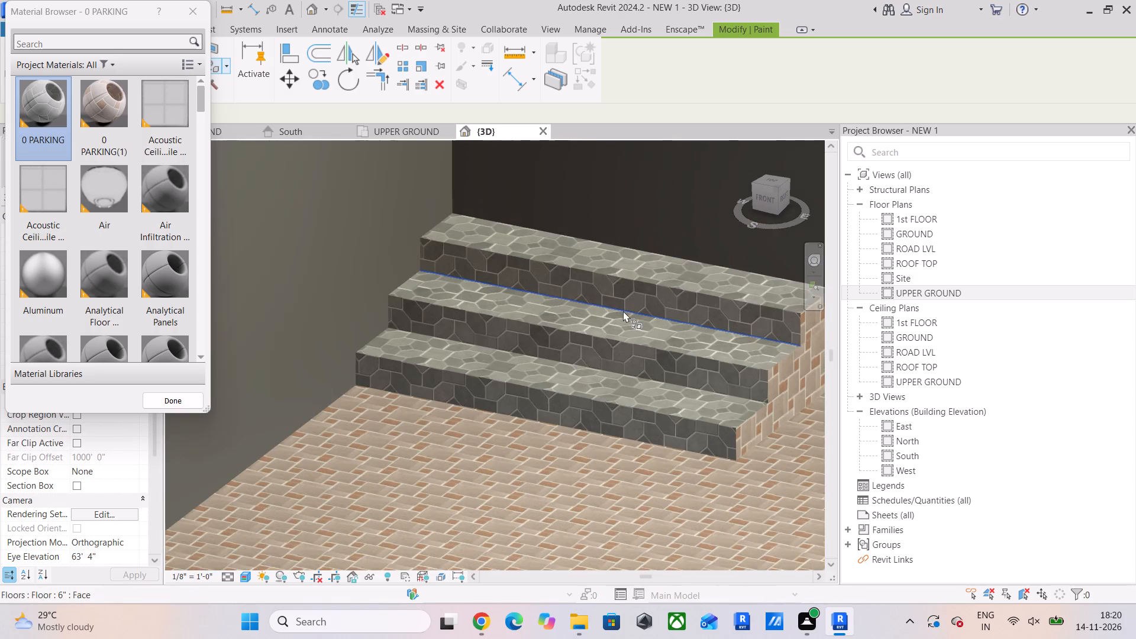
middle_drag(621, 313, 536, 351)
click(703, 408)
click(737, 353)
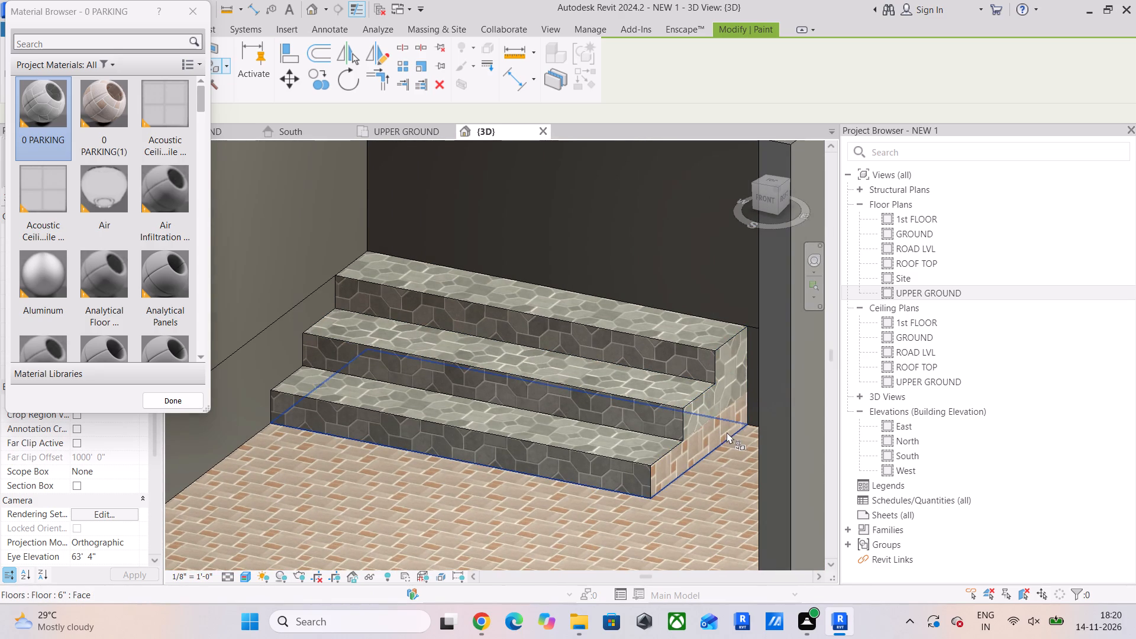
click(724, 435)
scroll(541, 456, down, 5)
scroll(624, 433, up, 5)
click(605, 476)
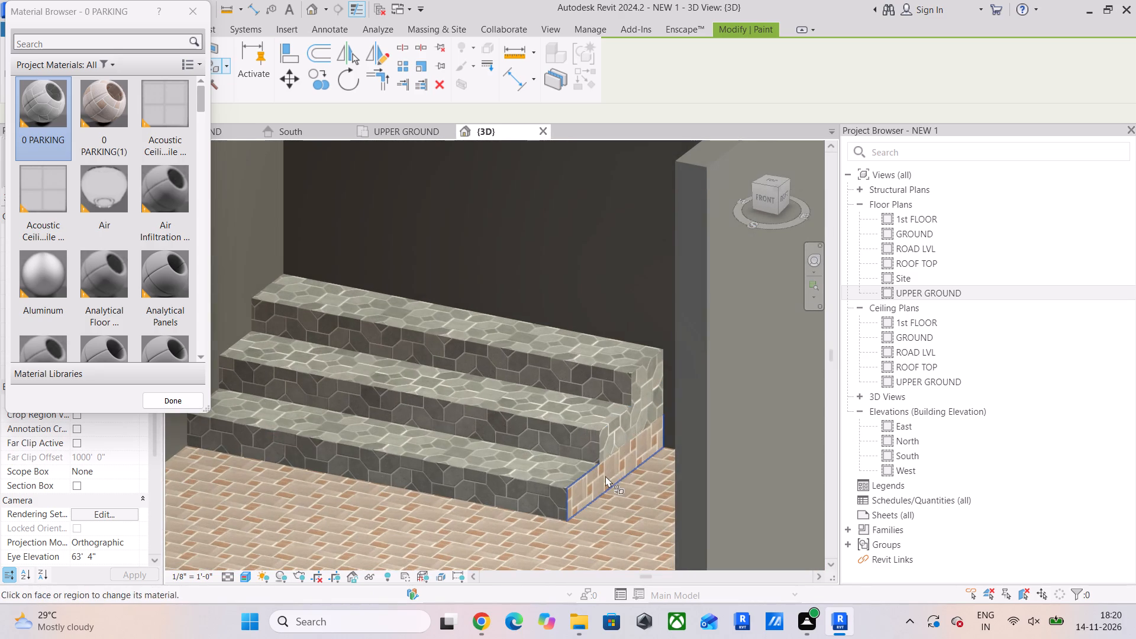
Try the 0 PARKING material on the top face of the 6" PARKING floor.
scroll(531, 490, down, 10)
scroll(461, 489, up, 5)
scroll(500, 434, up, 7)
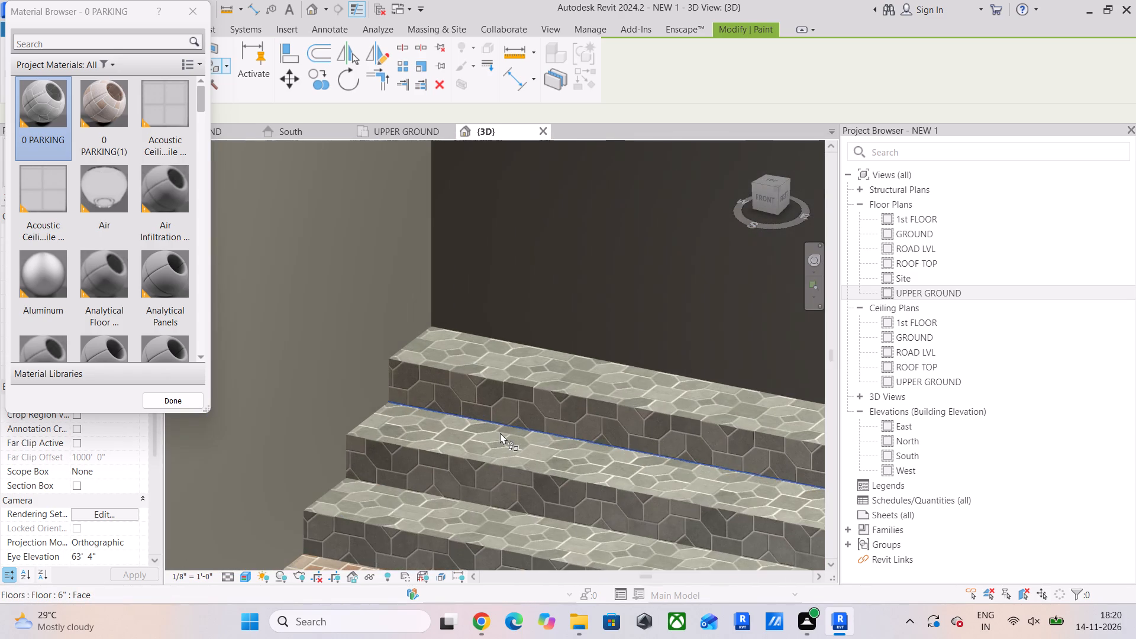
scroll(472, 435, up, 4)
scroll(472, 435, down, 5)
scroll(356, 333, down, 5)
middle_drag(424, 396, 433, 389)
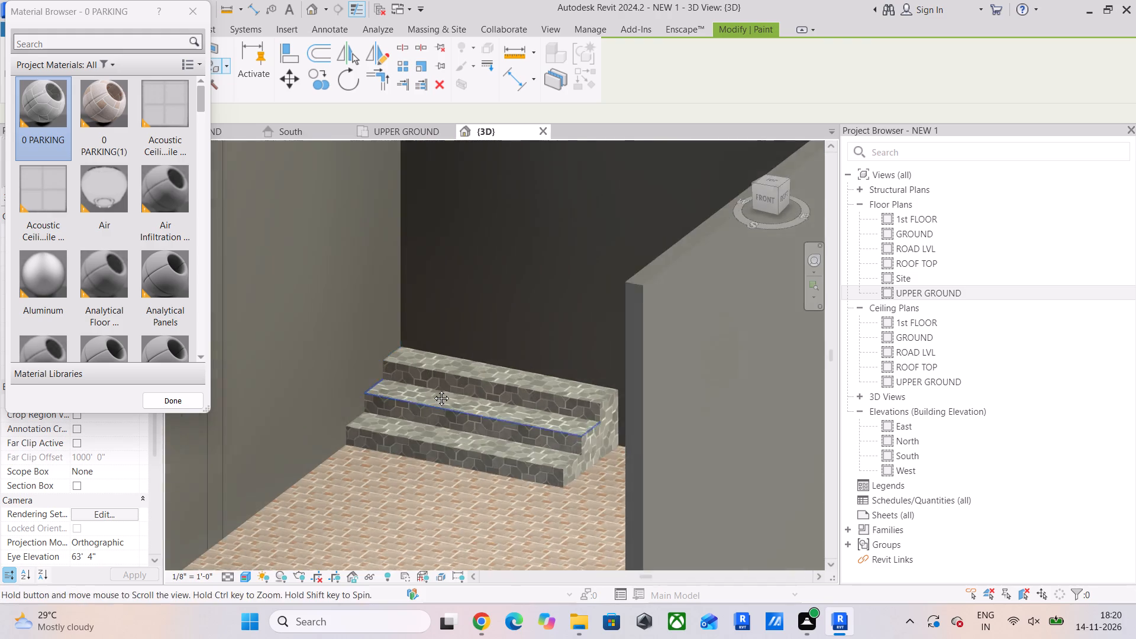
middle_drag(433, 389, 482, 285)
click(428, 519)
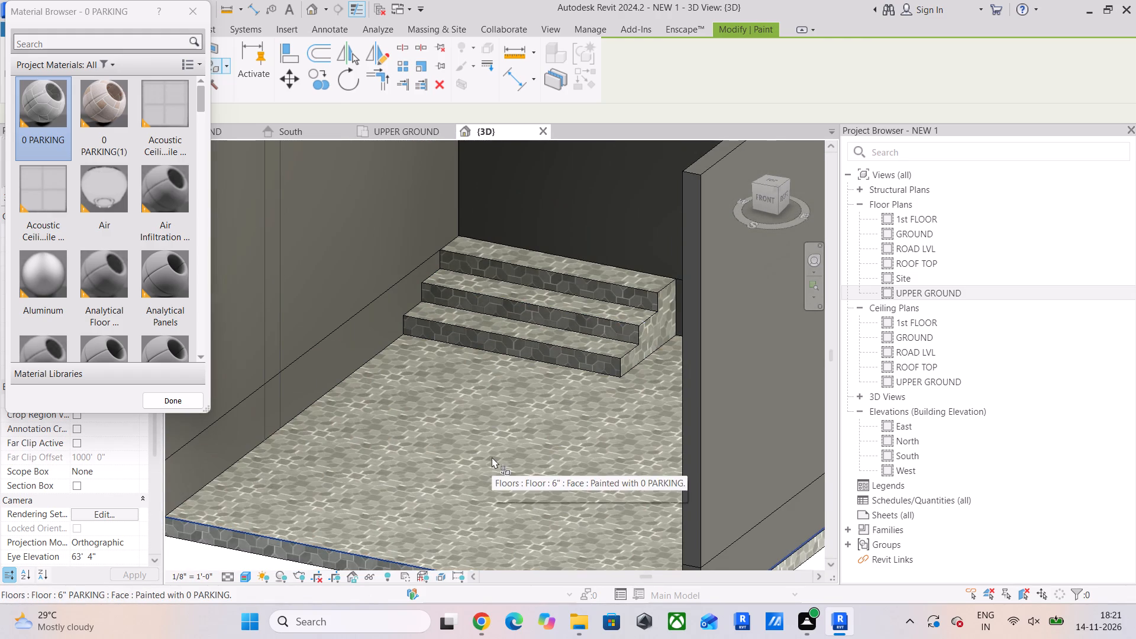
Paint the top face of the 6" PARKING floor with the 0 PARKING(1) material and finish painting.
shift+middle_drag(534, 517, 522, 515)
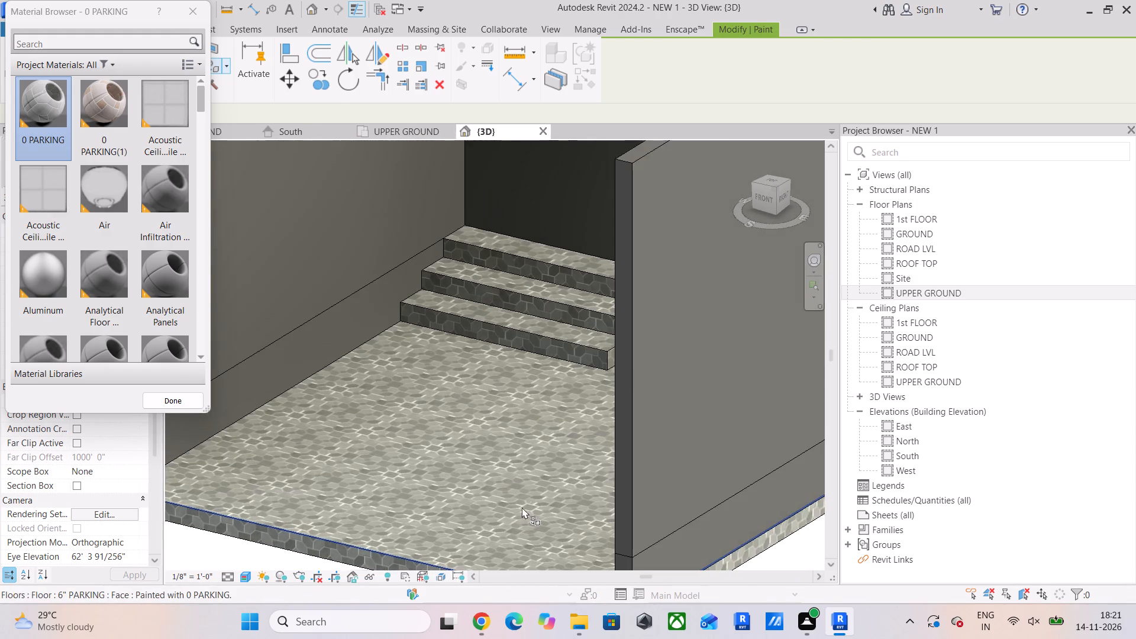
middle_drag(476, 419, 404, 308)
scroll(476, 419, up, 1)
scroll(405, 317, down, 5)
middle_drag(426, 346, 547, 513)
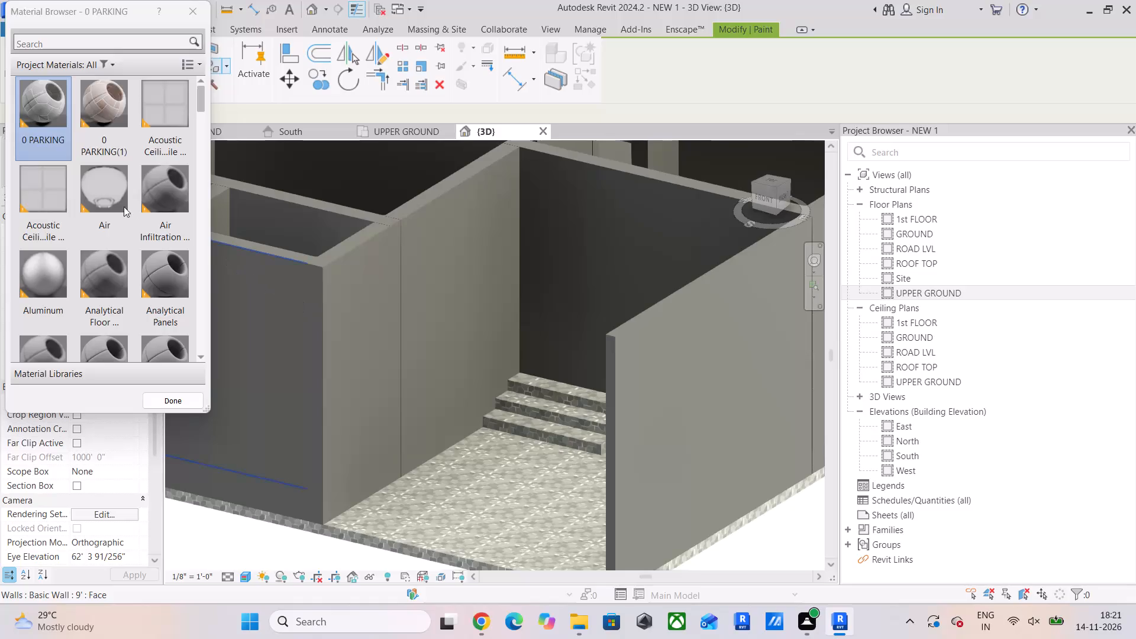
click(104, 133)
click(499, 498)
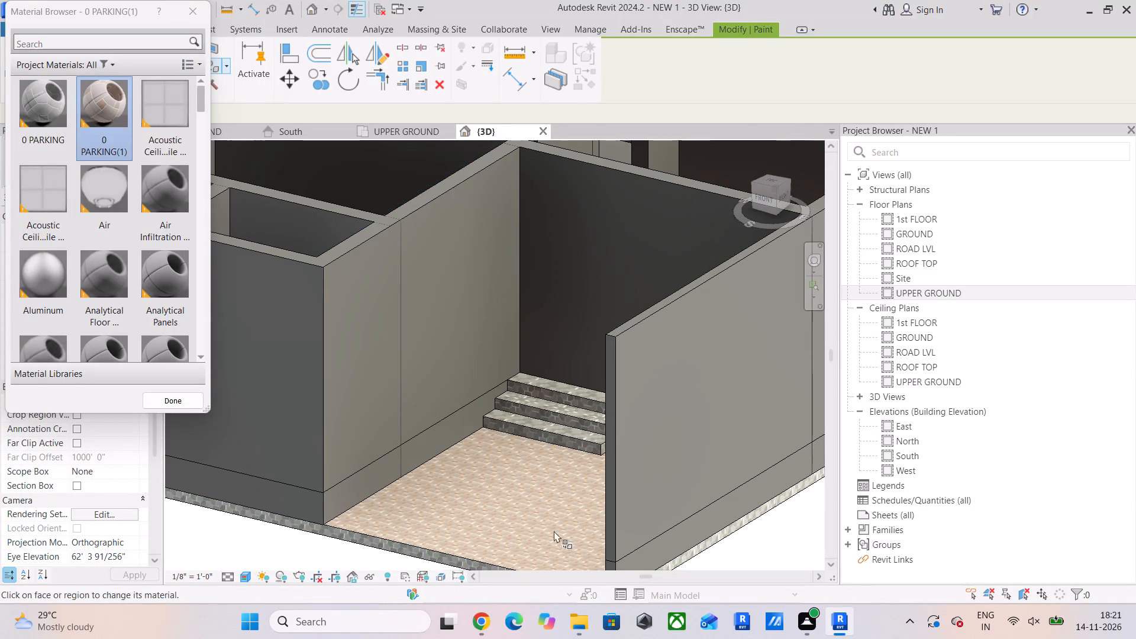
click(188, 12)
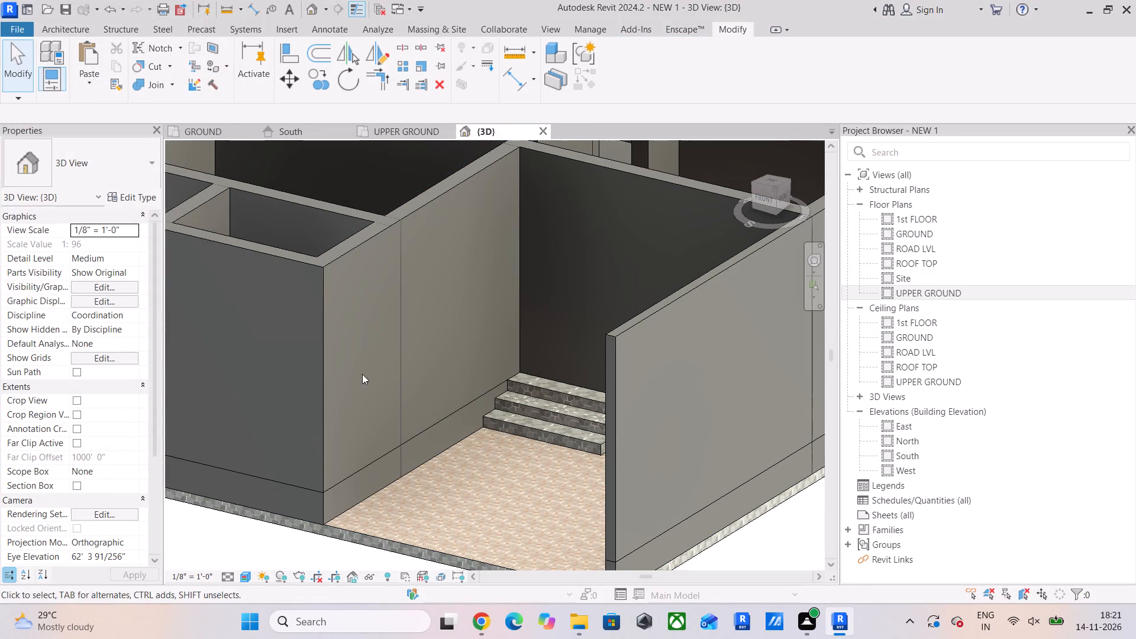
Review the finished steps, the parking floor and the surrounding house walls from several angles in 3D.
scroll(595, 422, up, 6)
scroll(518, 437, up, 6)
scroll(510, 440, down, 13)
shift+middle_drag(517, 450, 538, 455)
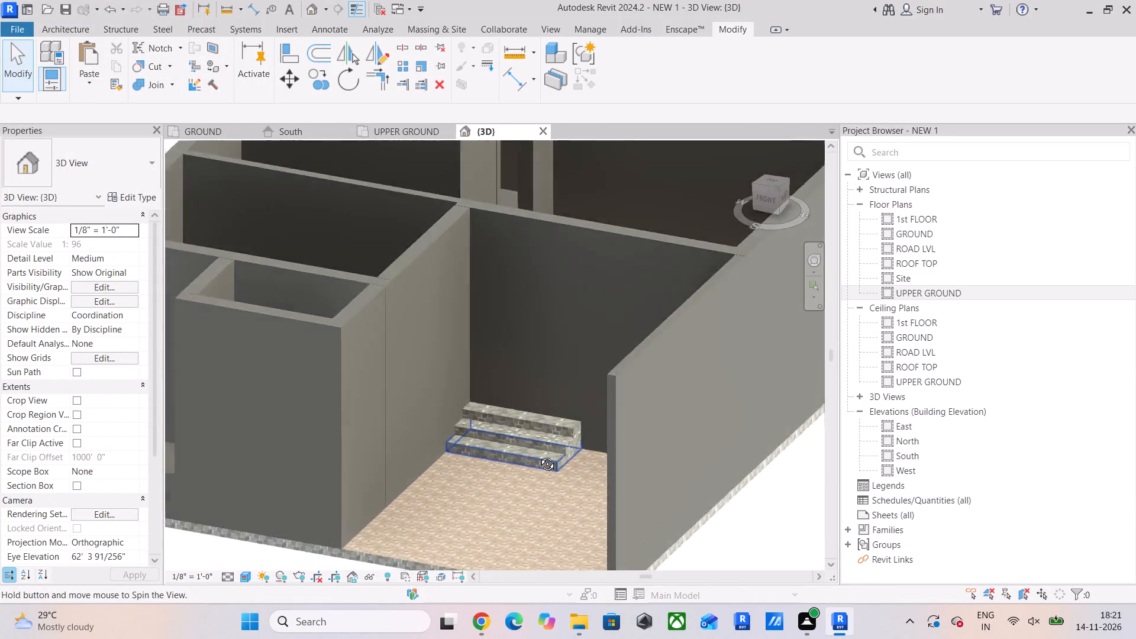
shift+middle_drag(538, 455, 696, 433)
middle_drag(692, 434, 646, 443)
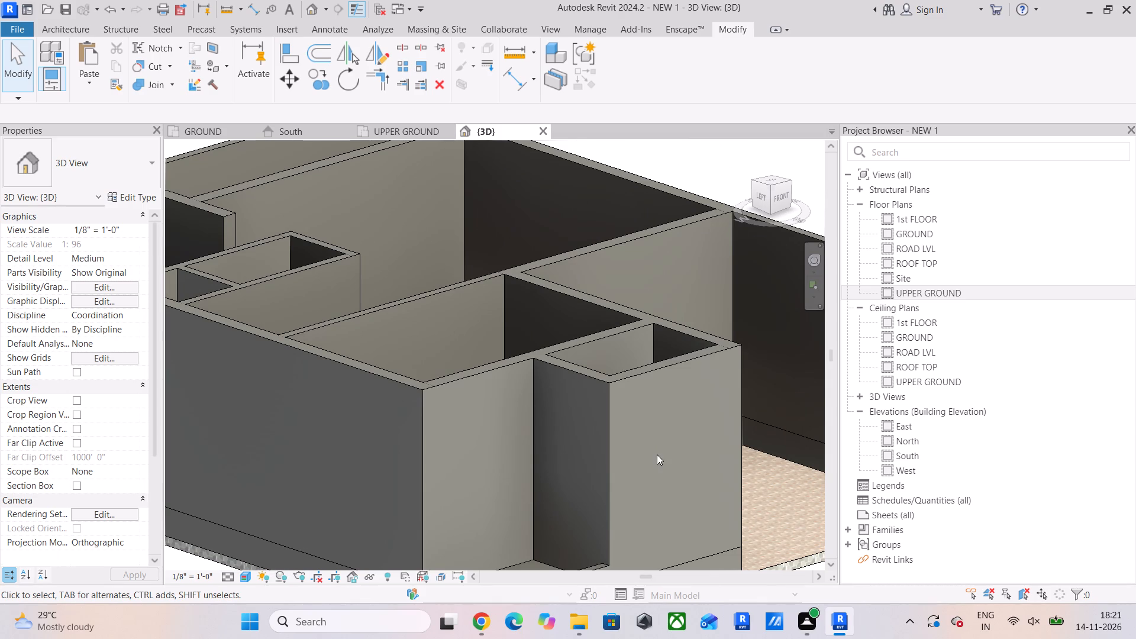
scroll(657, 454, down, 4)
middle_drag(635, 463, 564, 506)
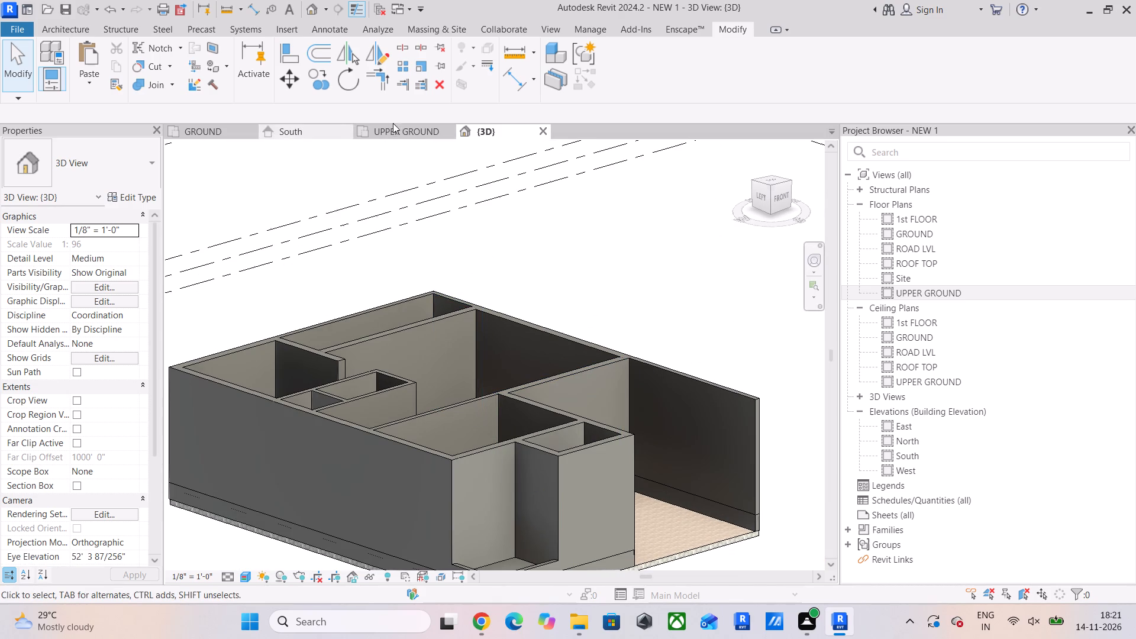
Open the UPPER GROUND floor plan with the entrance steps and surrounding rooms in view.
click(393, 128)
scroll(431, 254, down, 5)
middle_drag(427, 319, 412, 333)
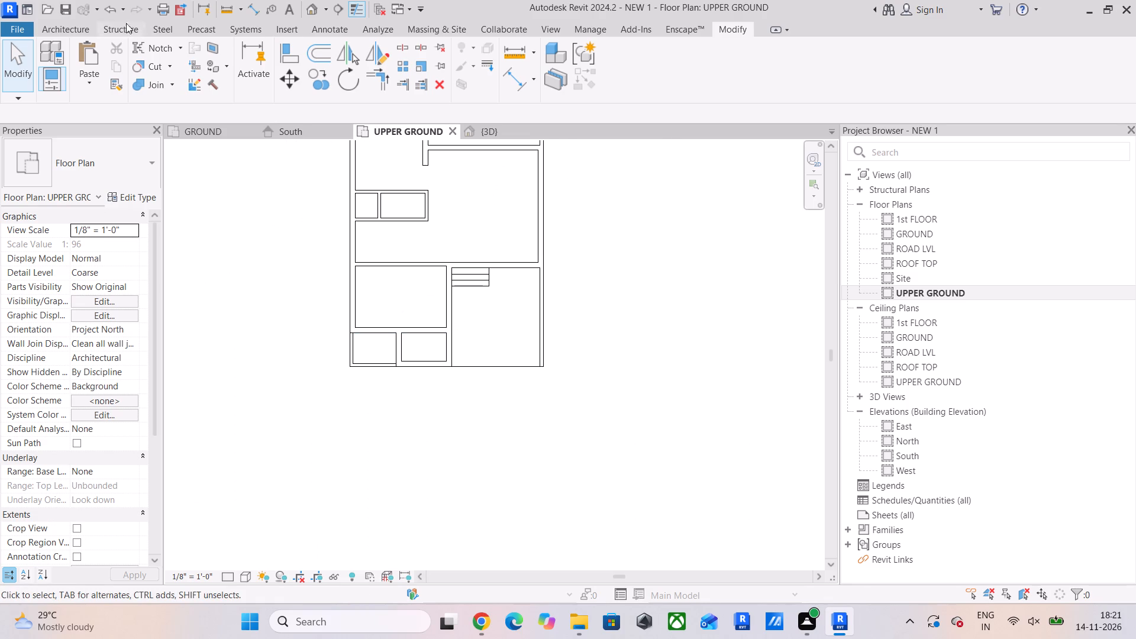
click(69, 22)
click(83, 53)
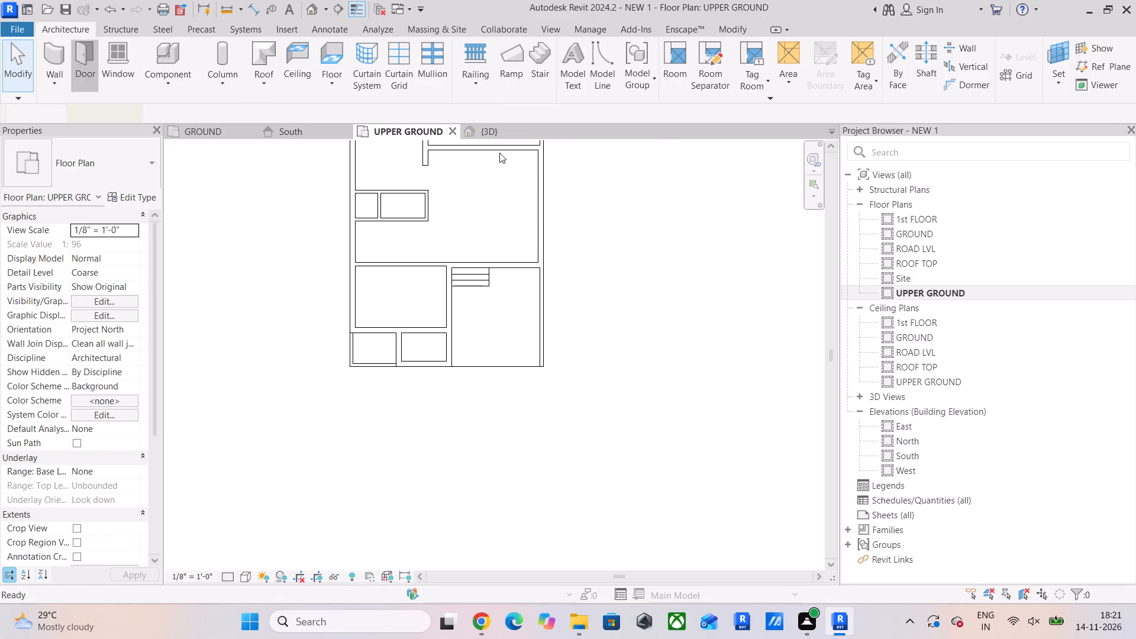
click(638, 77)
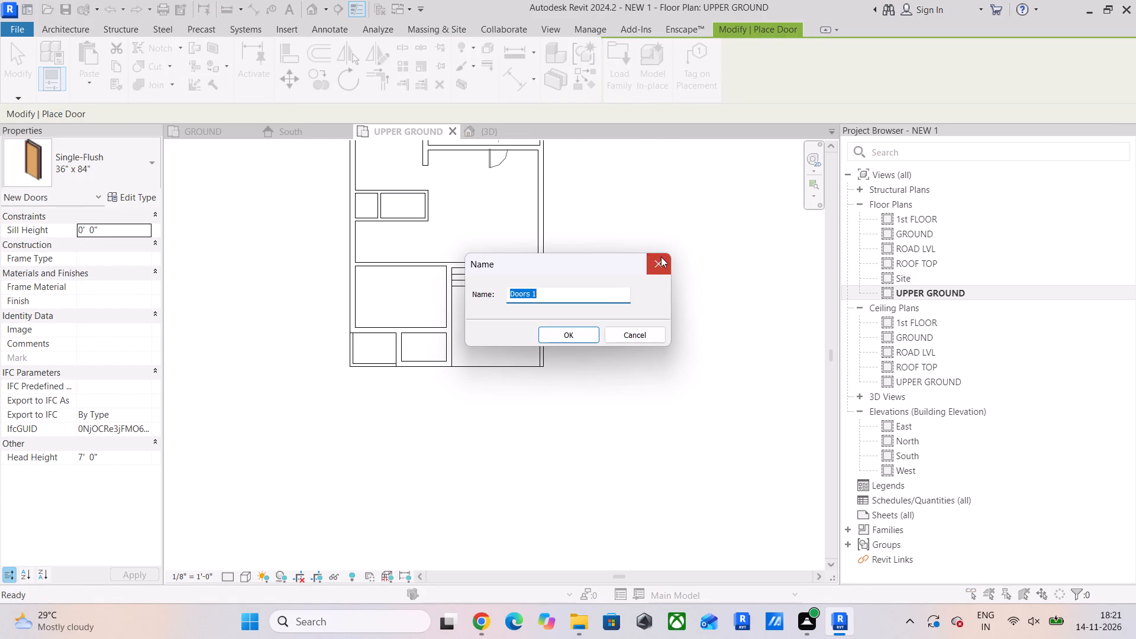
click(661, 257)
Start door placement and load the Exterior single Door family from the Doors folder inside revit material.
click(79, 63)
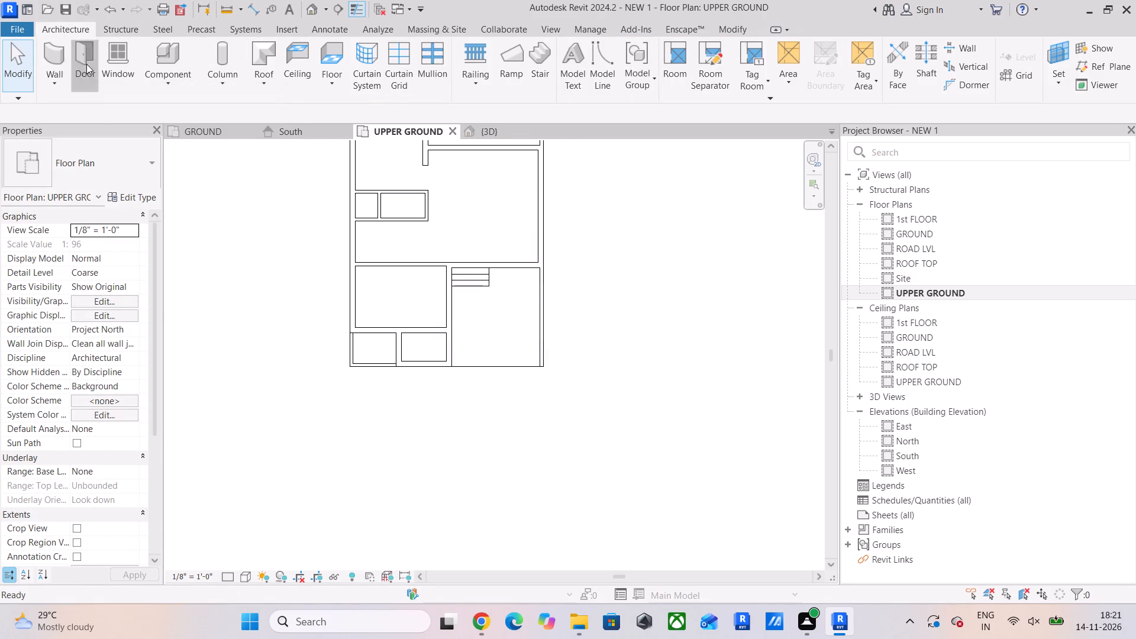
click(610, 69)
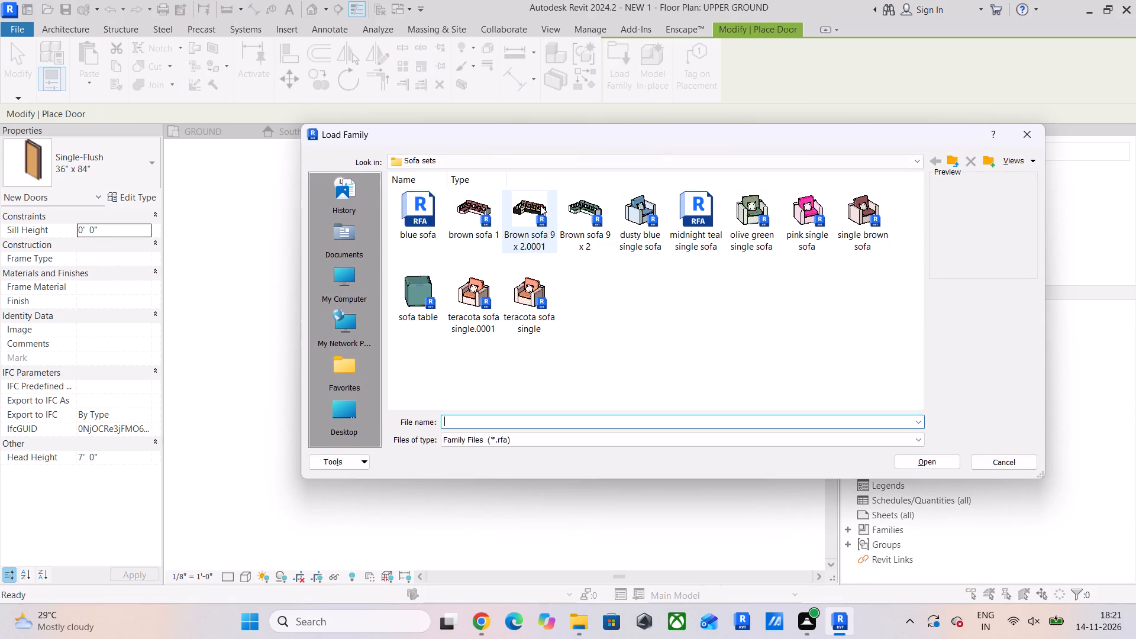
click(949, 161)
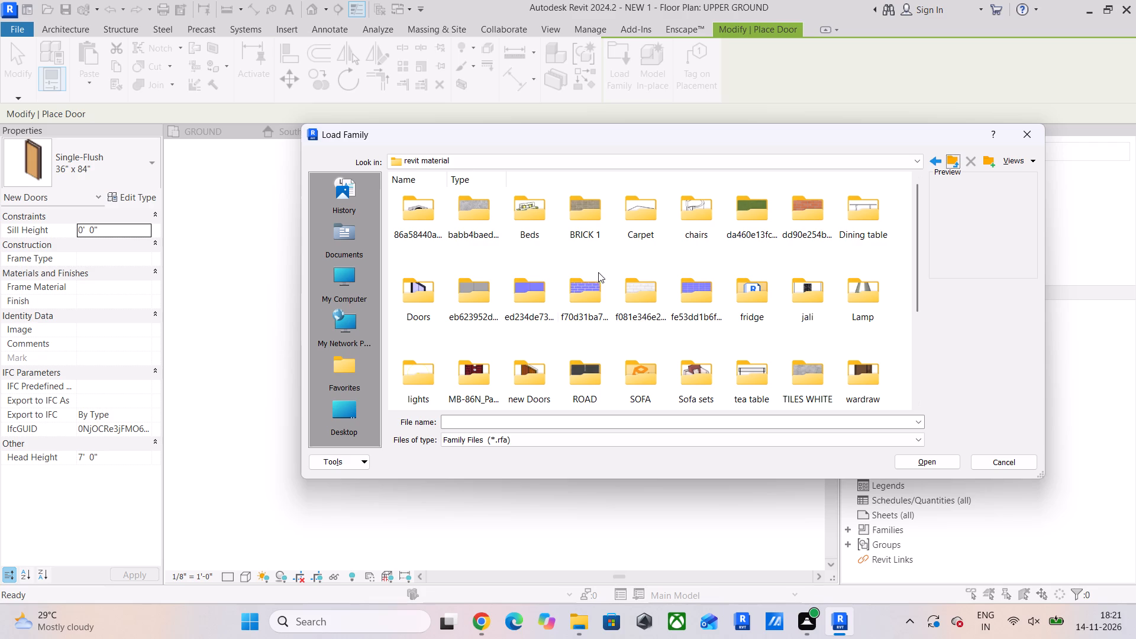
double_click(425, 297)
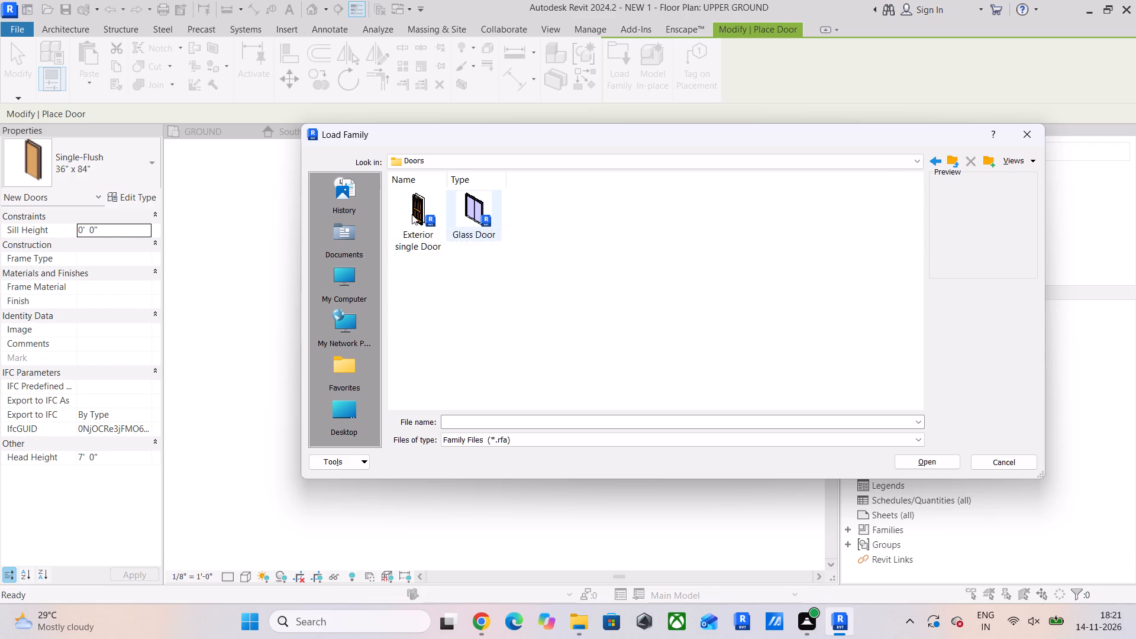
click(428, 212)
click(929, 465)
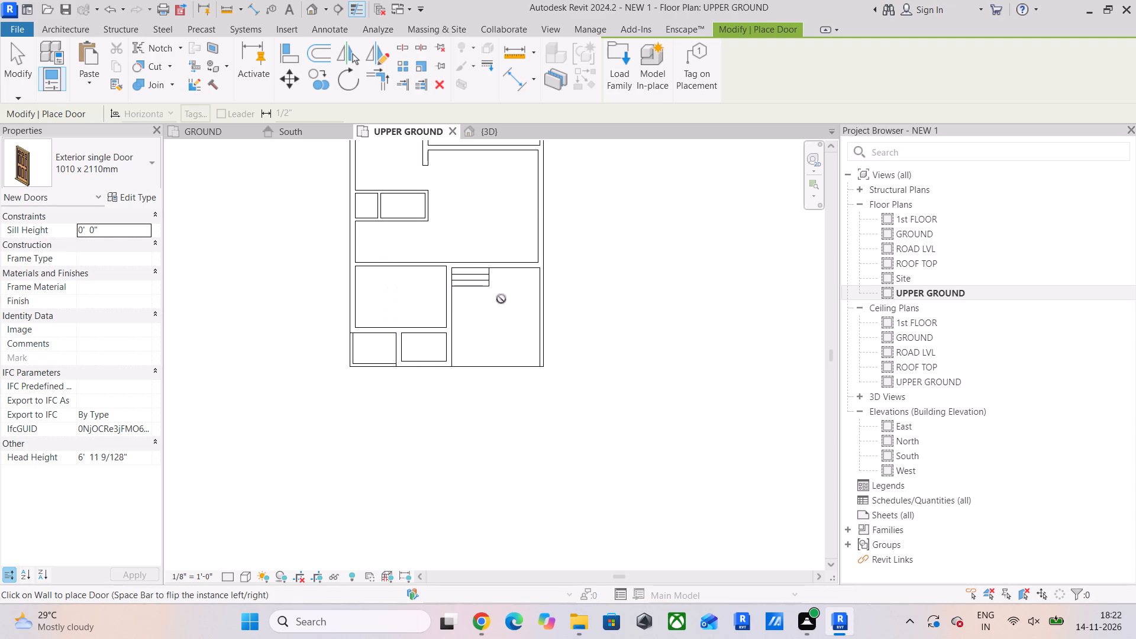
Duplicate the Exterior single Door type 1010 x 2110mm under the name 3'.
scroll(472, 267, up, 4)
scroll(367, 276, up, 5)
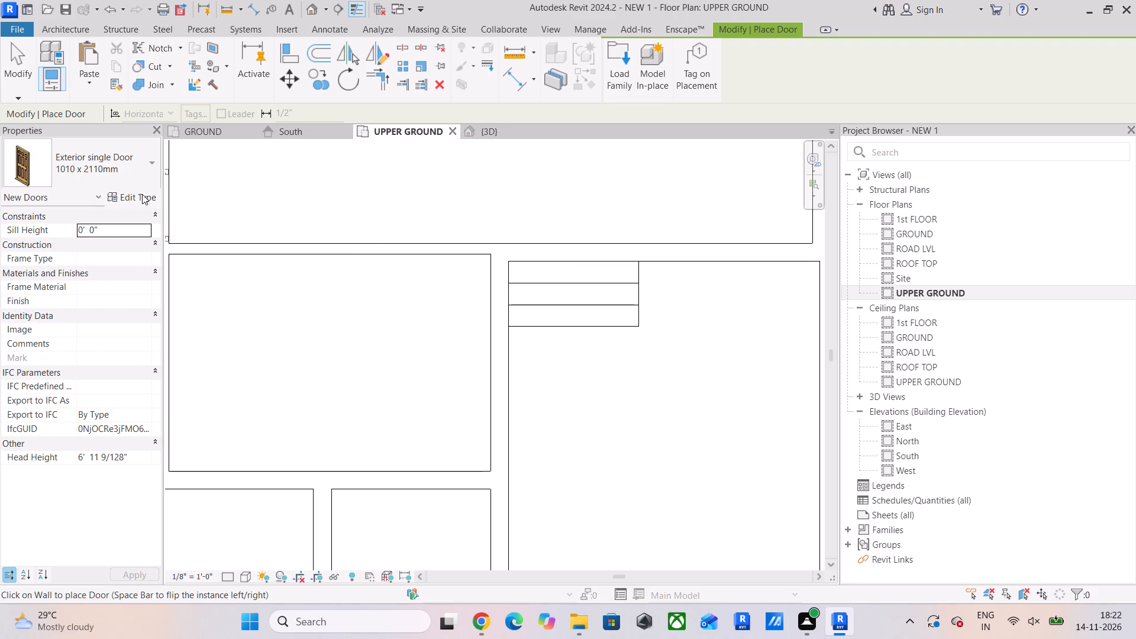
click(142, 194)
click(886, 113)
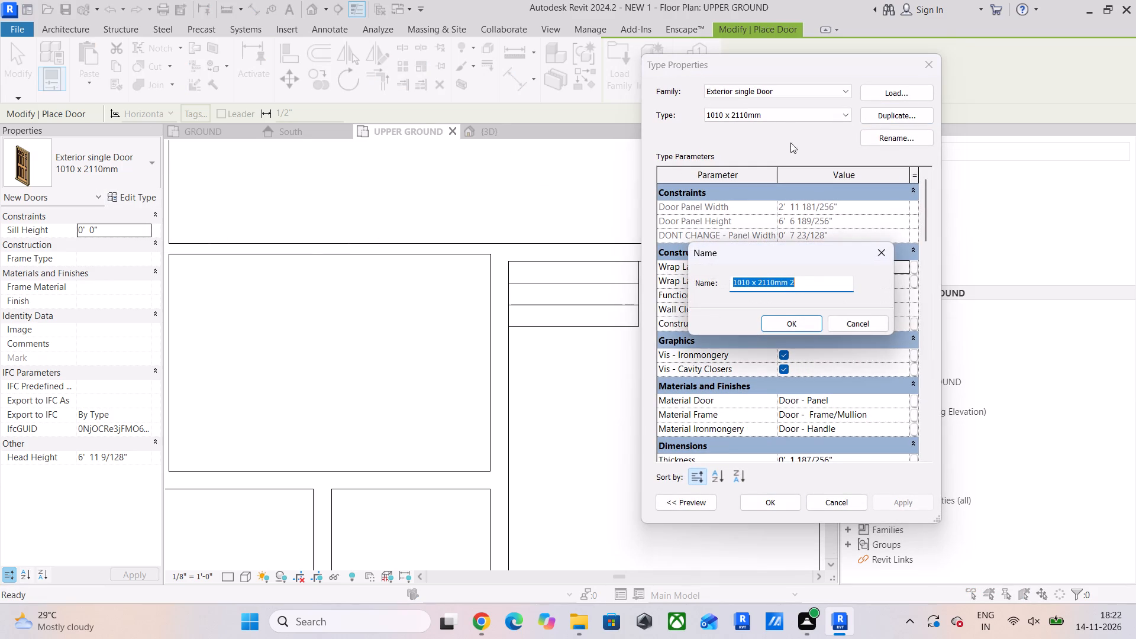
text(3')
key(Return)
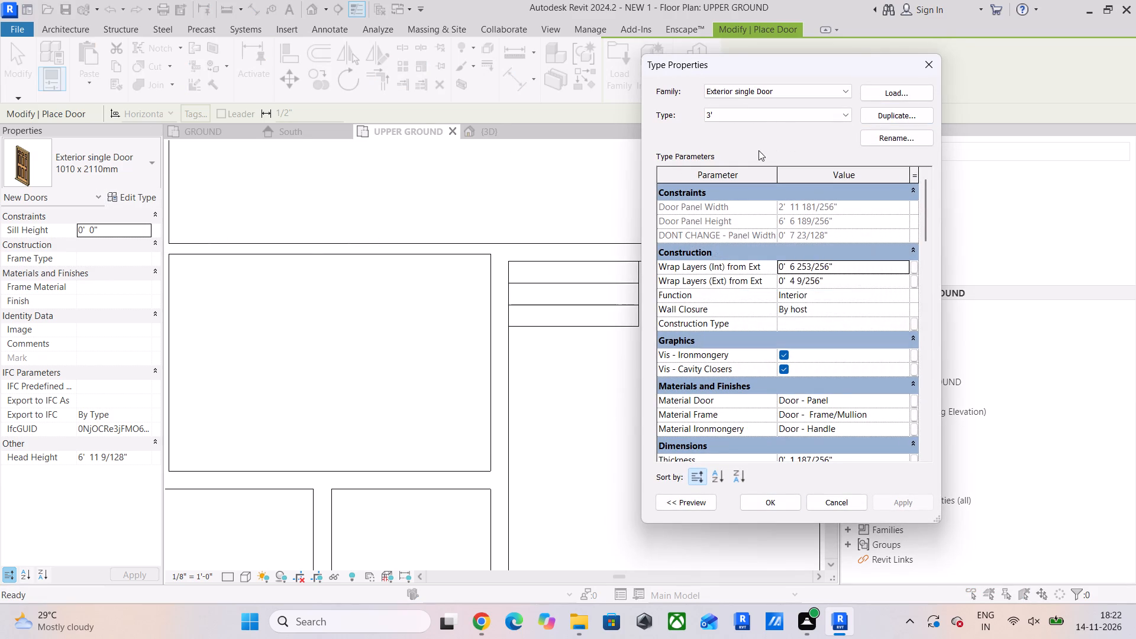
Set the 3' door type's Width to 3' and Height to 7', and accept the type properties.
scroll(840, 390, down, 8)
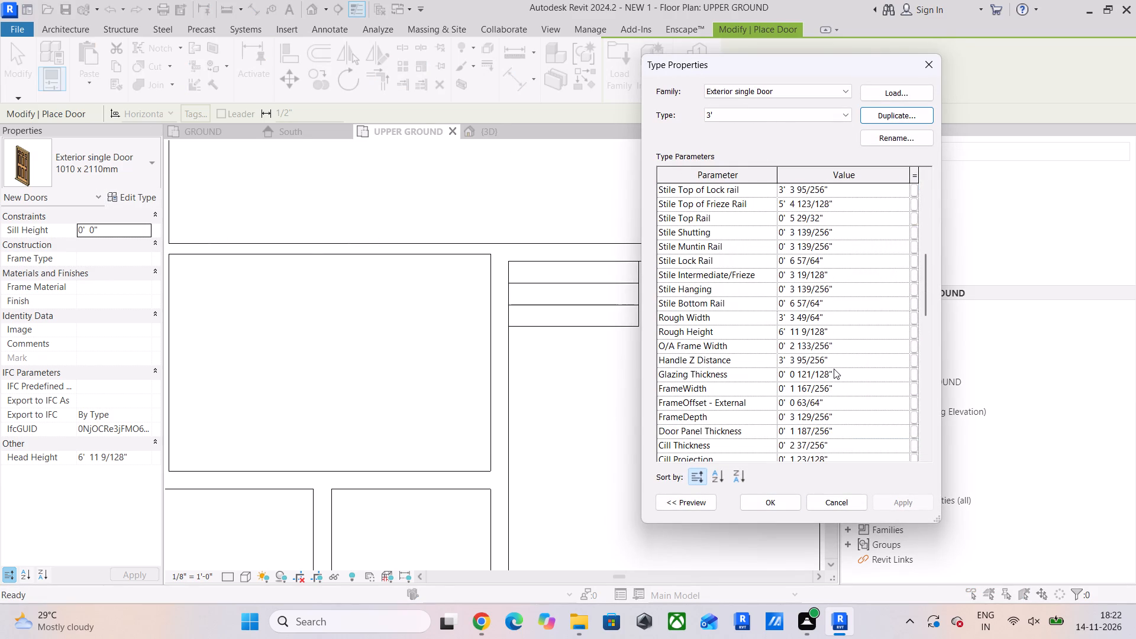
scroll(834, 369, down, 5)
scroll(834, 375, up, 2)
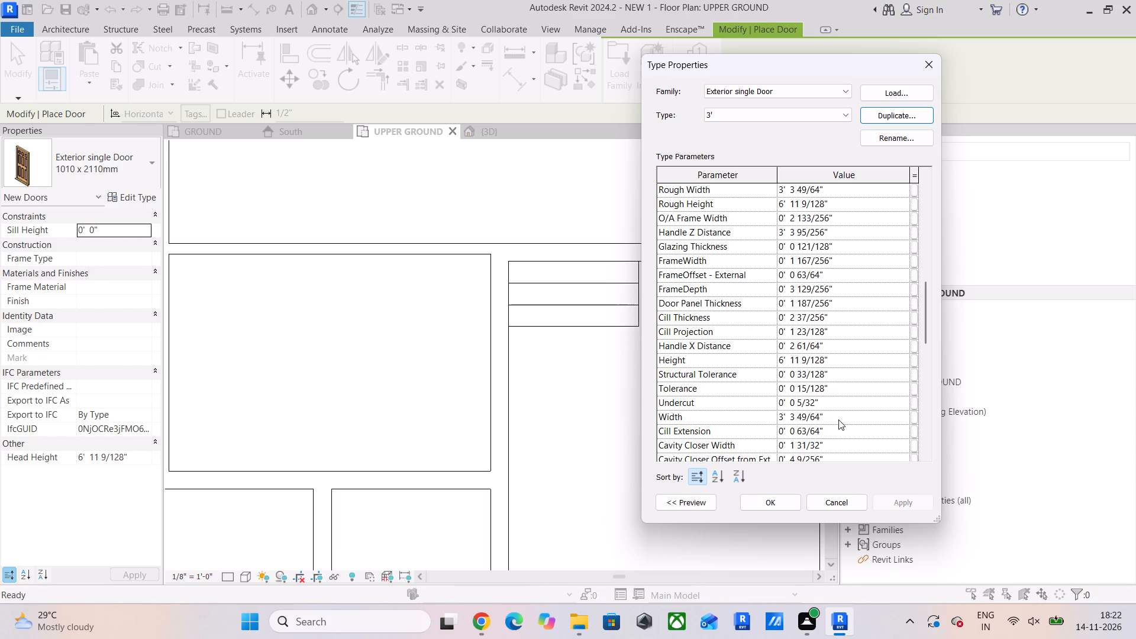
click(838, 419)
text(3')
key(Return)
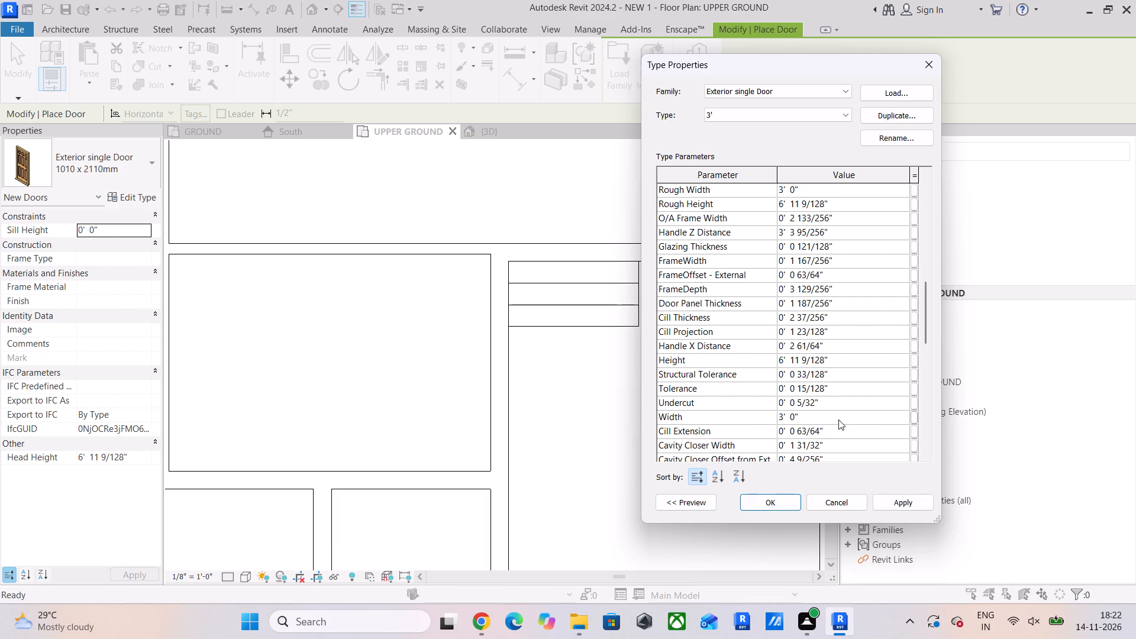
click(836, 355)
text(7')
key(Return)
click(779, 504)
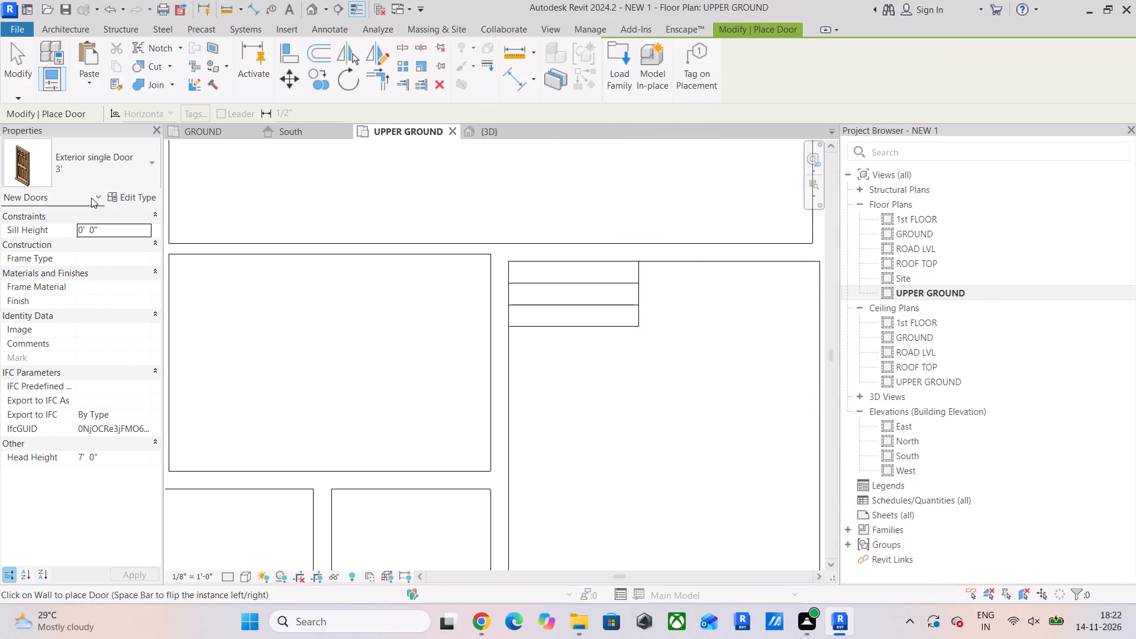
Duplicate the 3' Exterior single Door type under the name 2'6".
click(125, 198)
click(898, 121)
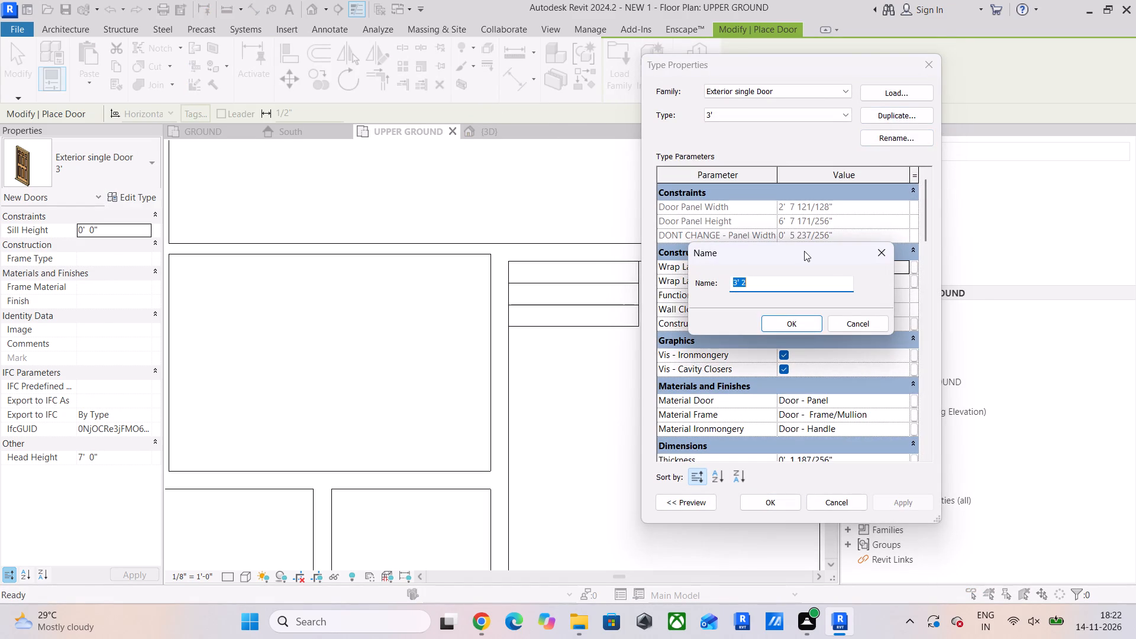
text(2'6")
key(Return)
Set the 2'6" door type's Width to 2'6", and apply and accept the type properties.
scroll(805, 269, down, 7)
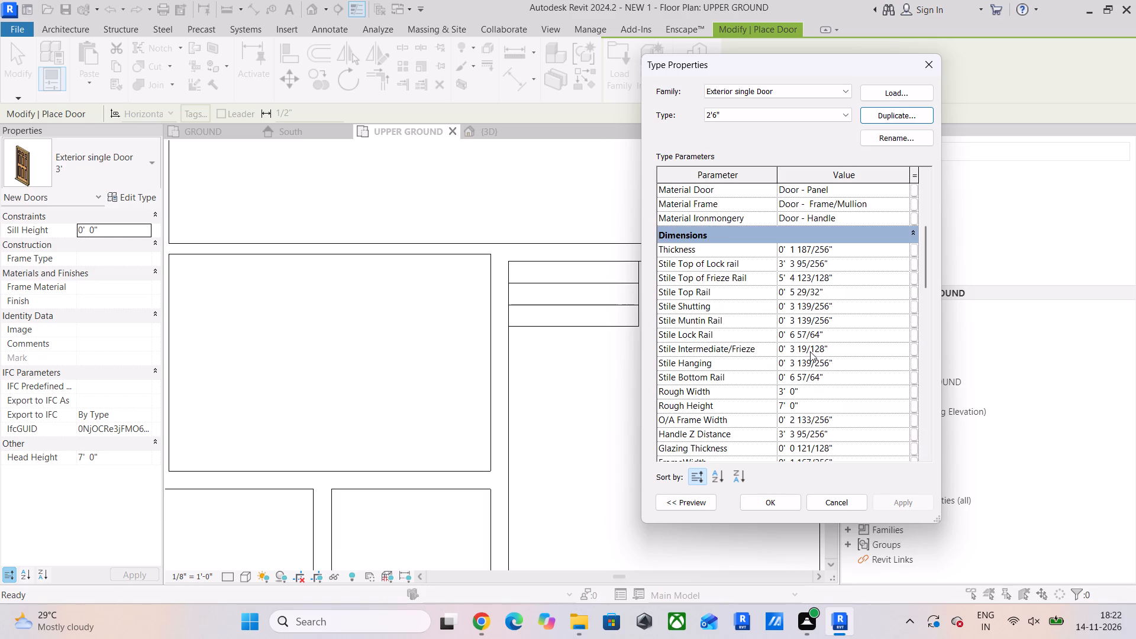
click(810, 351)
scroll(810, 351, down, 5)
scroll(843, 420, down, 2)
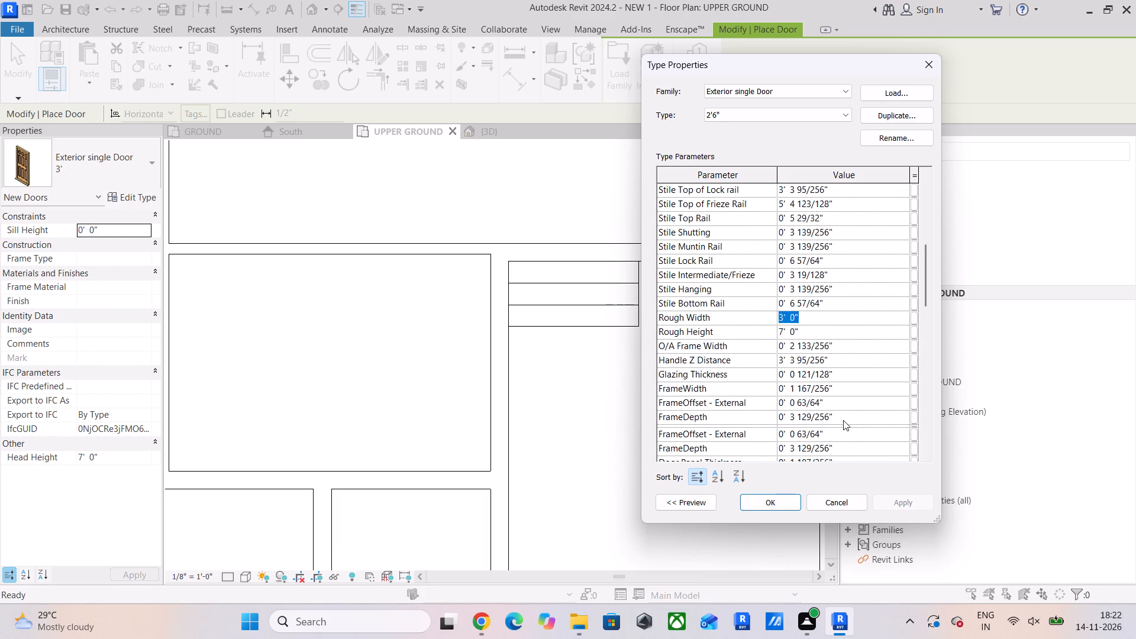
scroll(843, 420, down, 2)
click(830, 415)
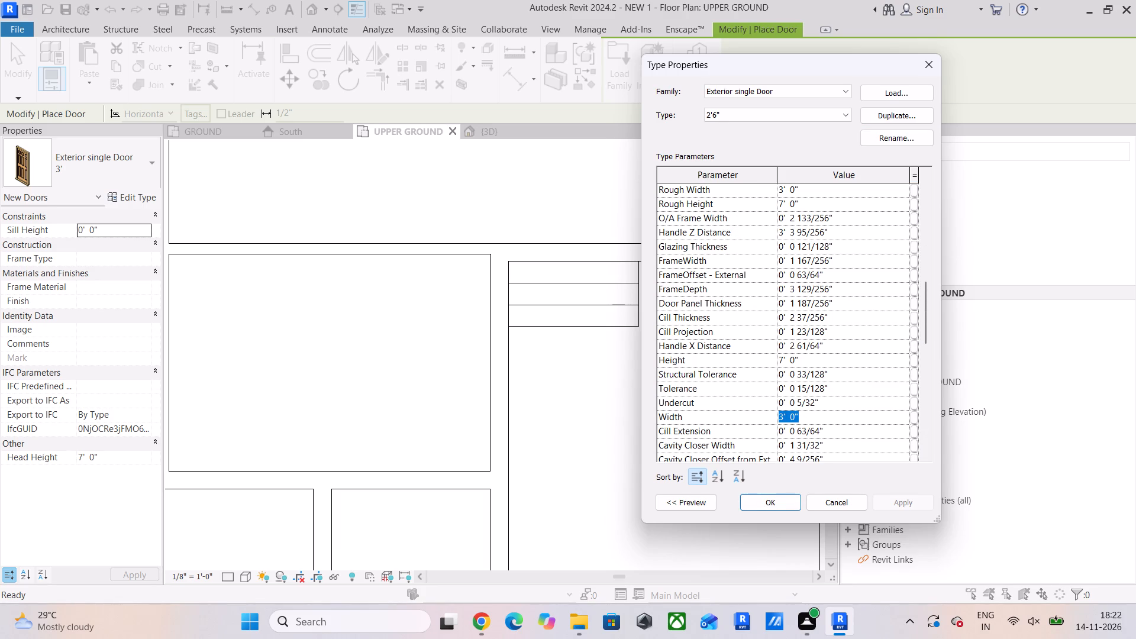
text(2'6")
key(Return)
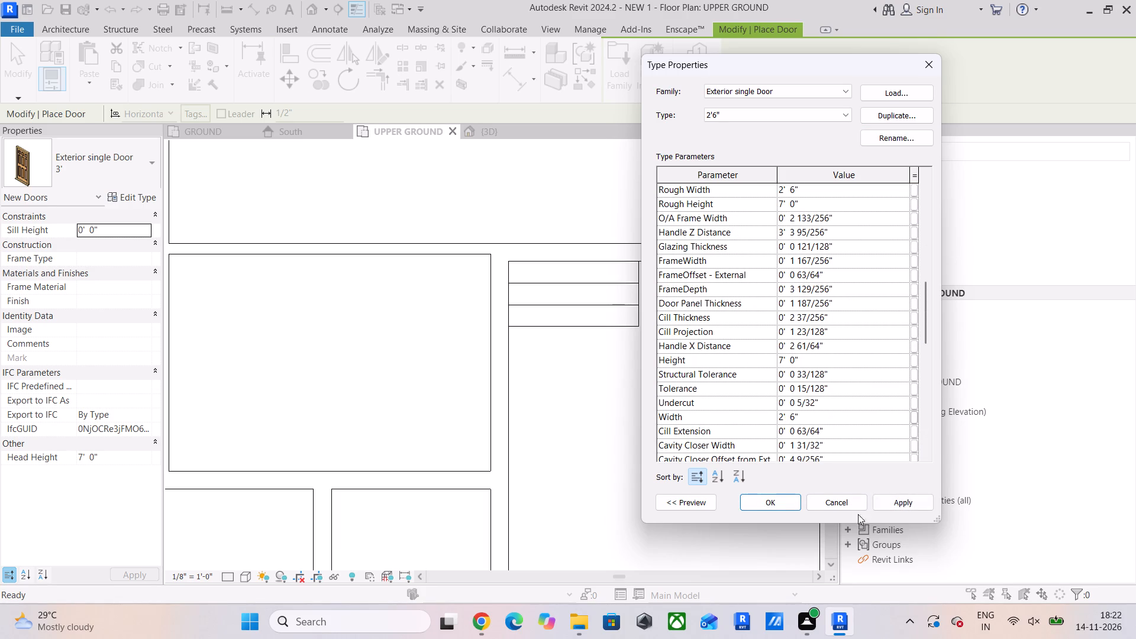
click(893, 506)
click(779, 505)
scroll(574, 487, down, 4)
middle_drag(574, 487, 590, 487)
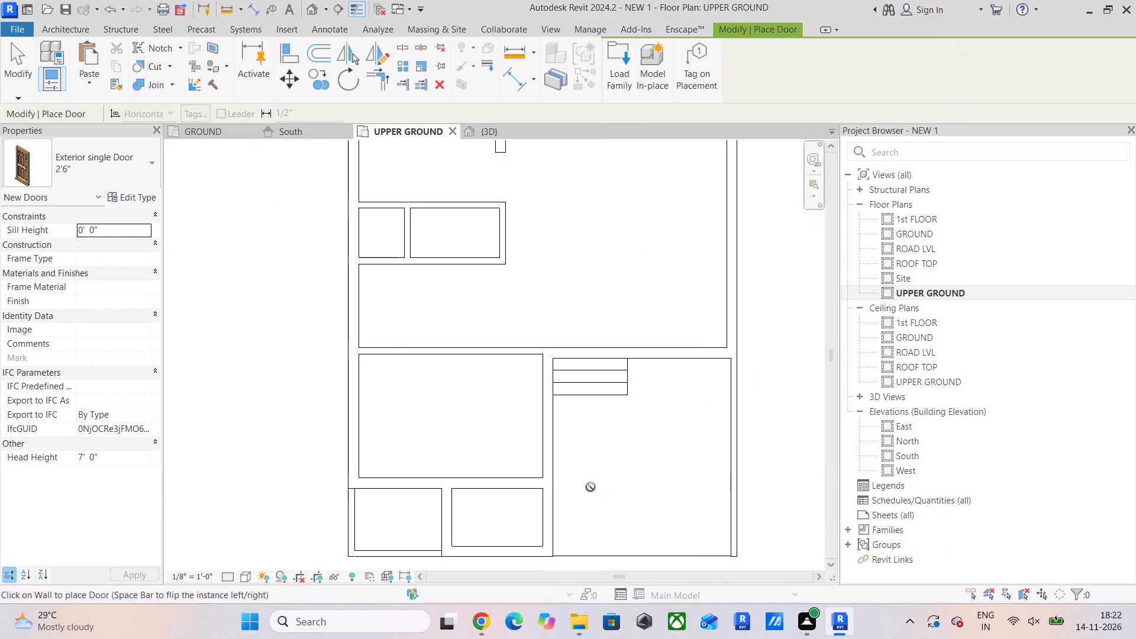